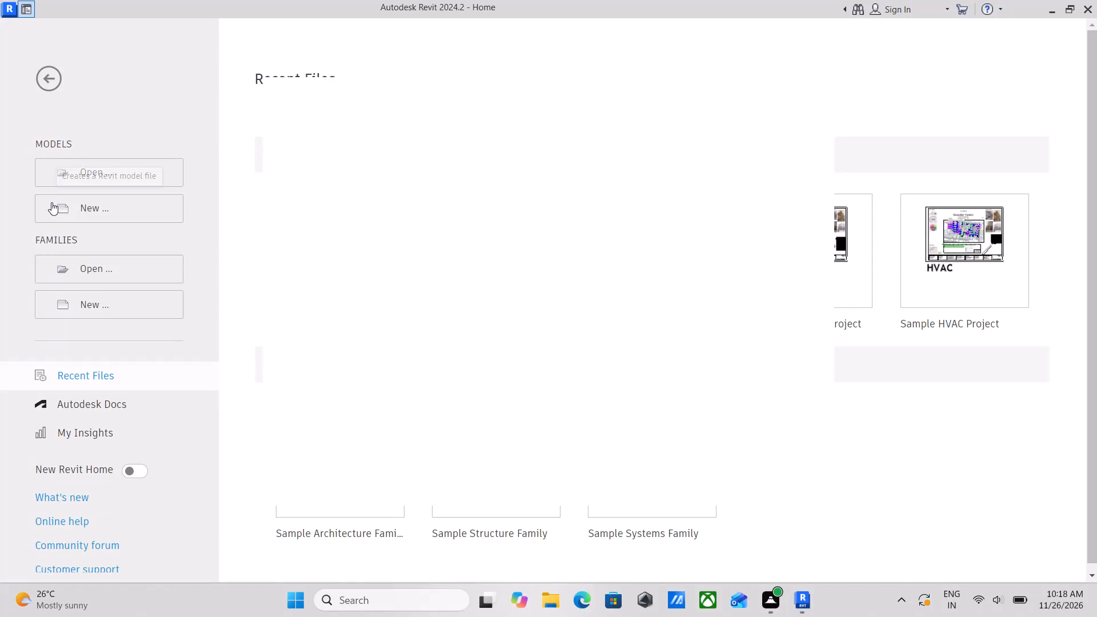
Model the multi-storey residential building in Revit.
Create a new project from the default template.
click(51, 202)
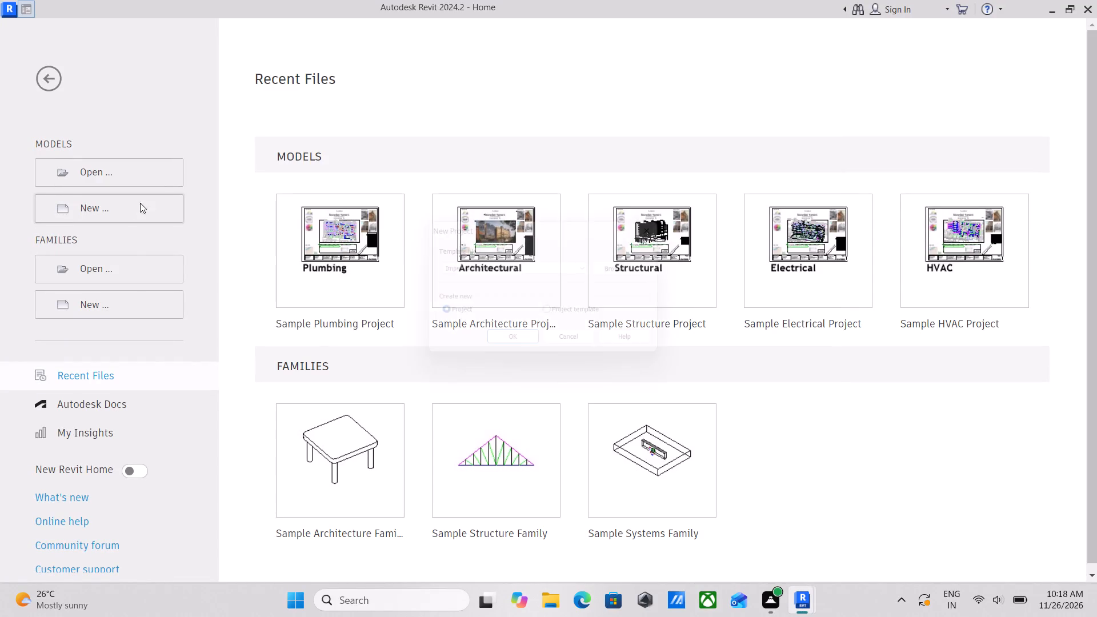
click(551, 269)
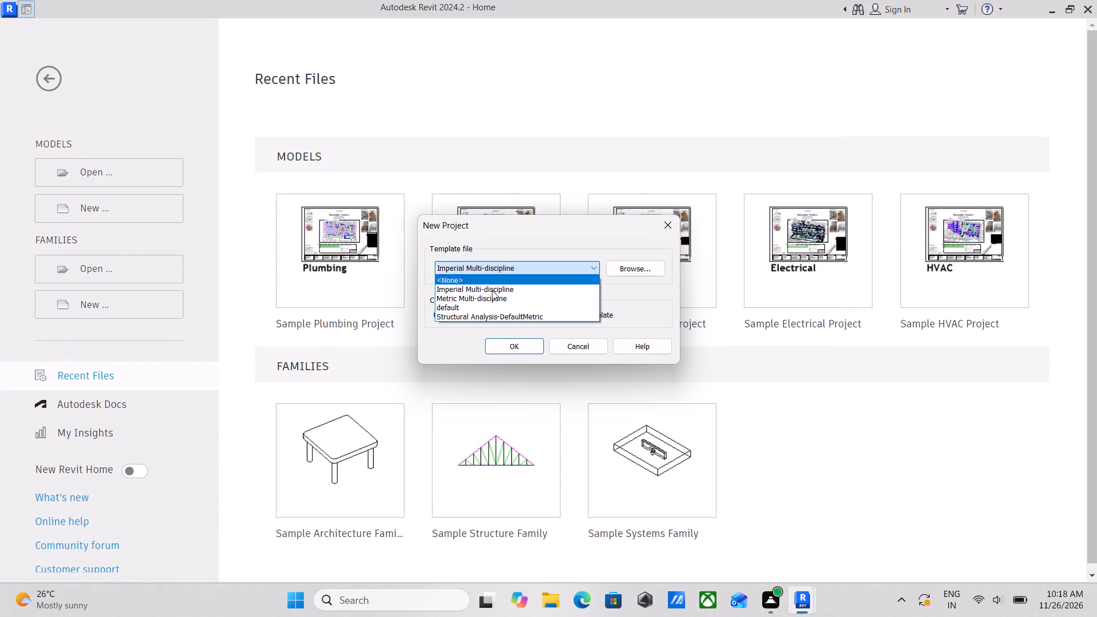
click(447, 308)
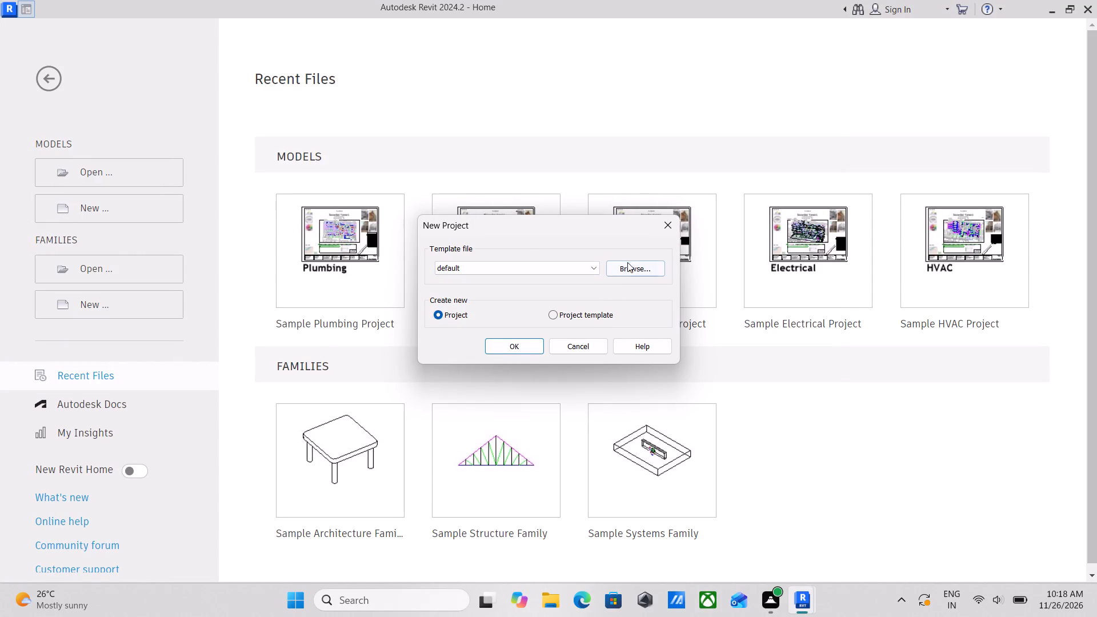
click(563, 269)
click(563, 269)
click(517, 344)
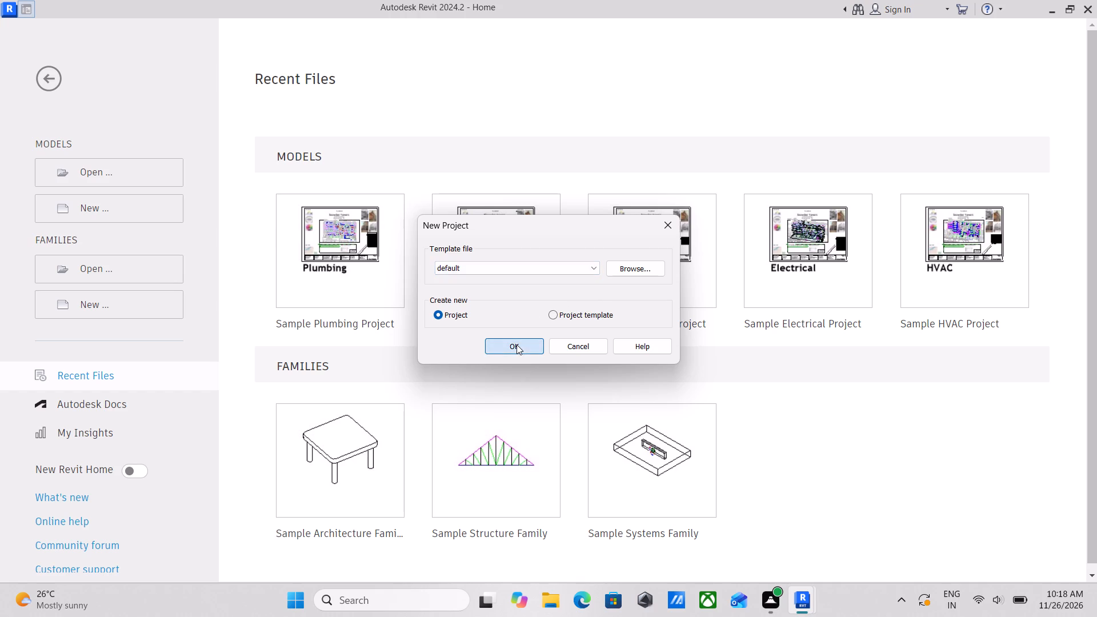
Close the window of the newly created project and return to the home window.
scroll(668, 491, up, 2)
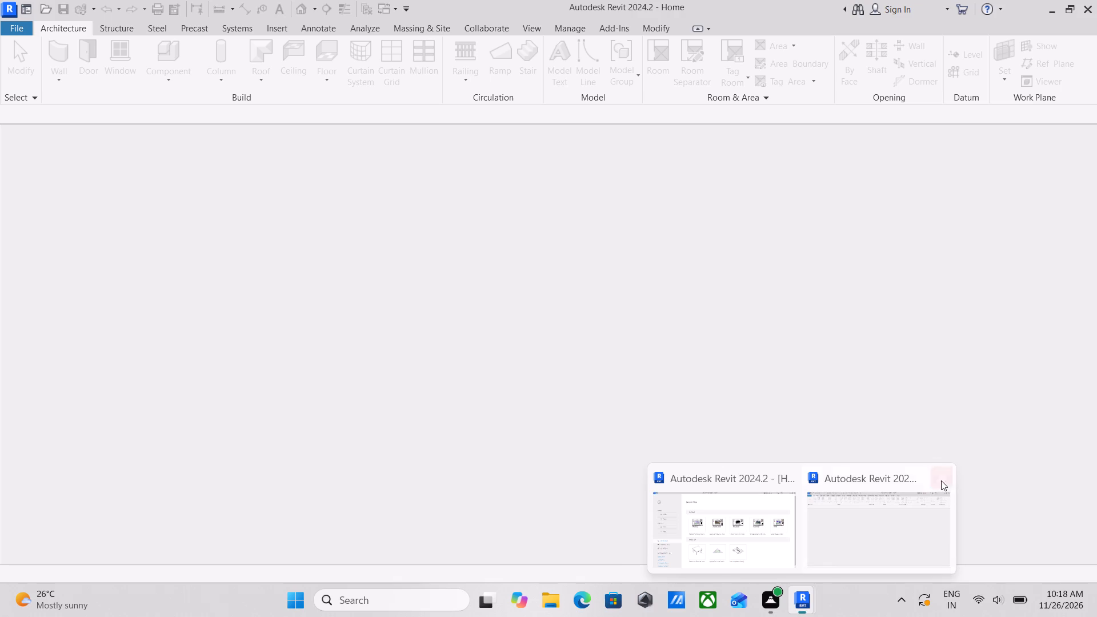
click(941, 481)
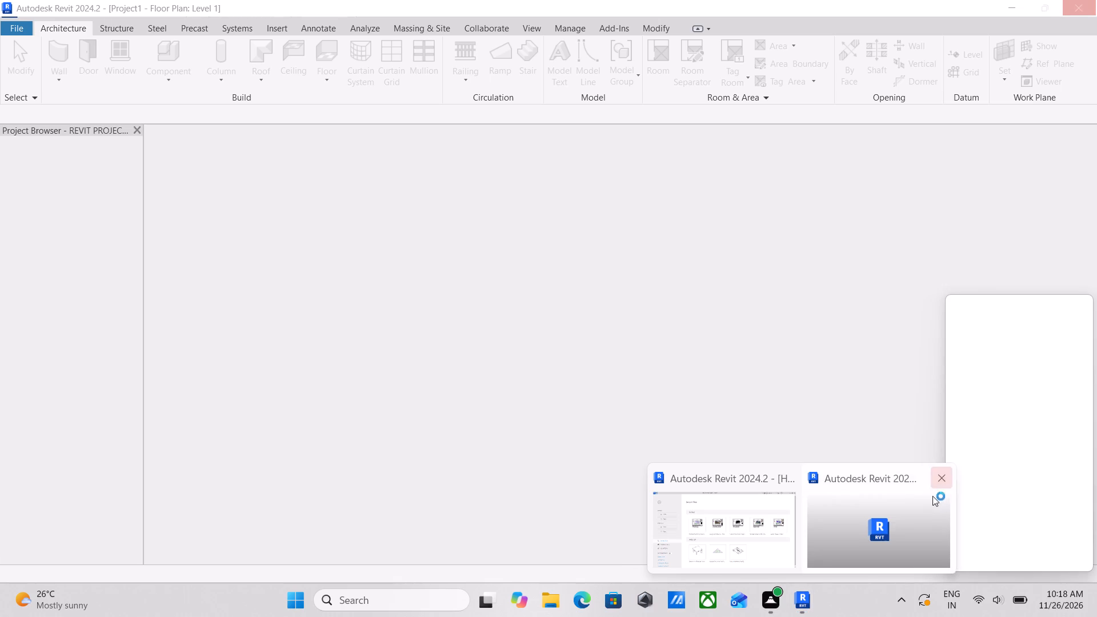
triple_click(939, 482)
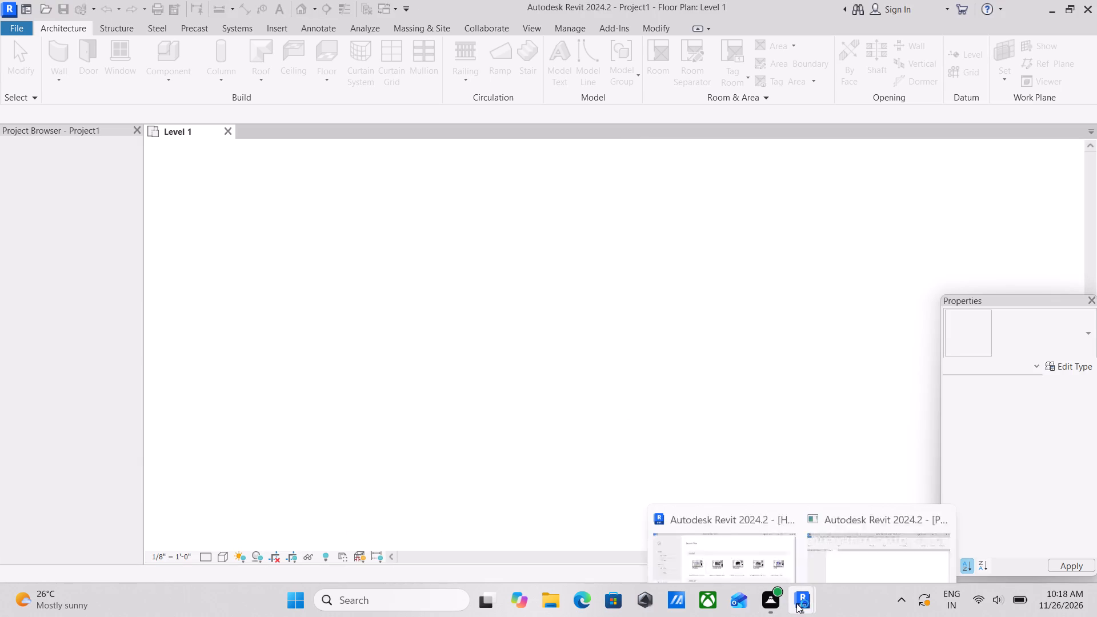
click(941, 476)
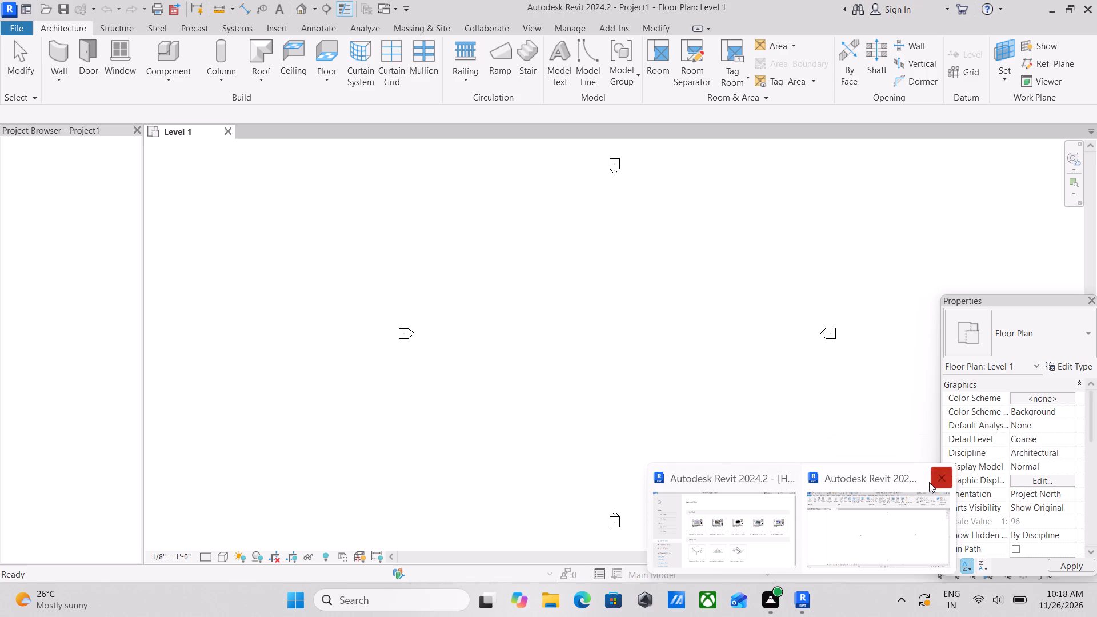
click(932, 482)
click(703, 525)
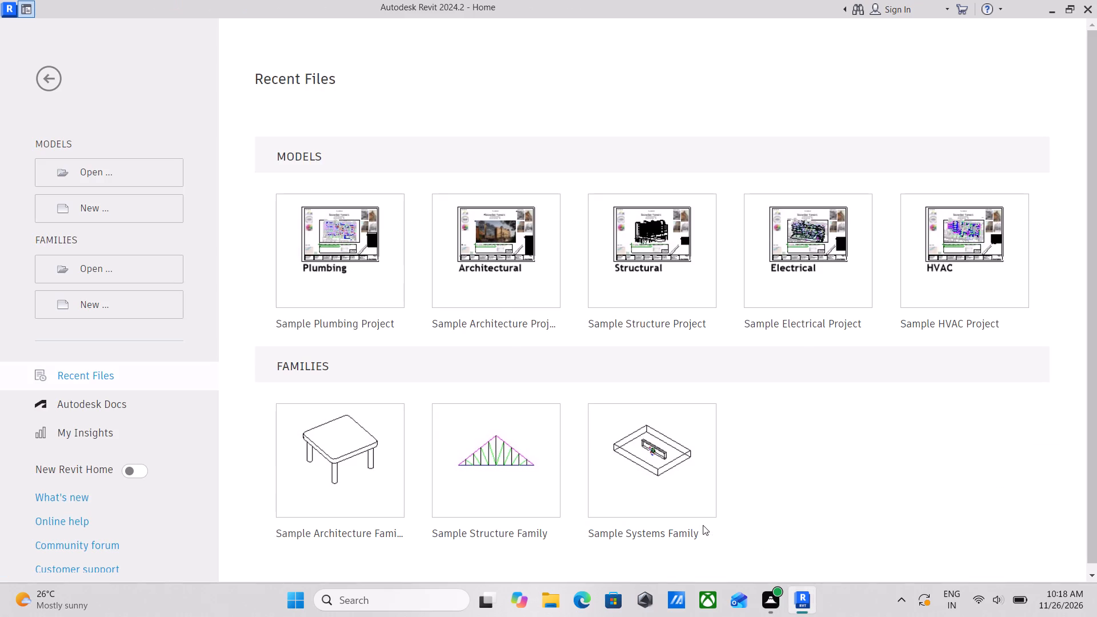
Create a new project using the default template file.
click(119, 210)
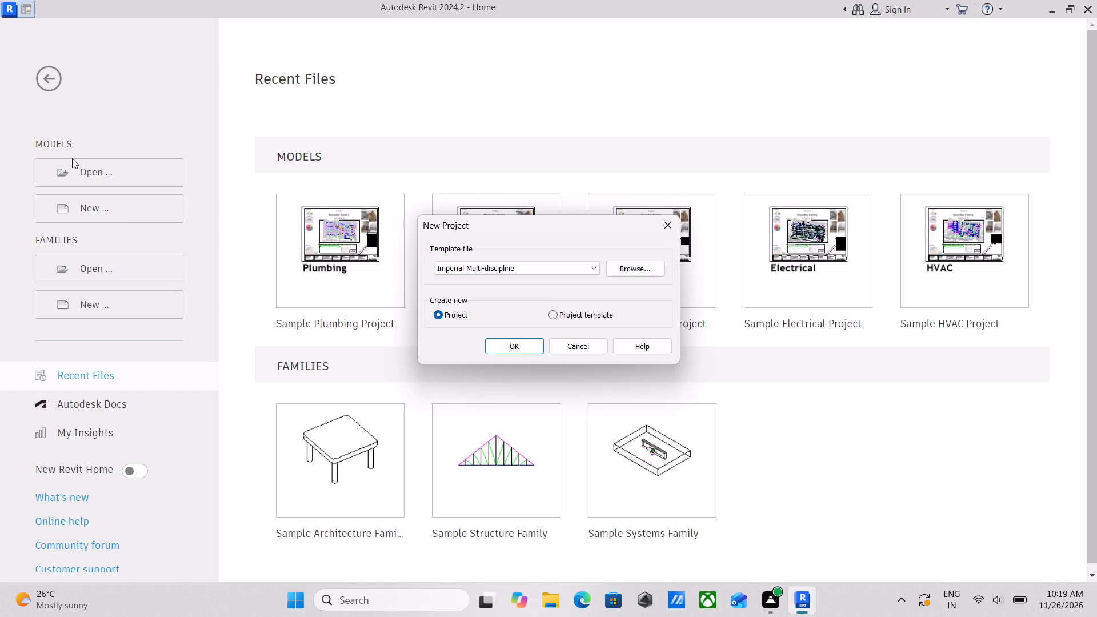
click(503, 269)
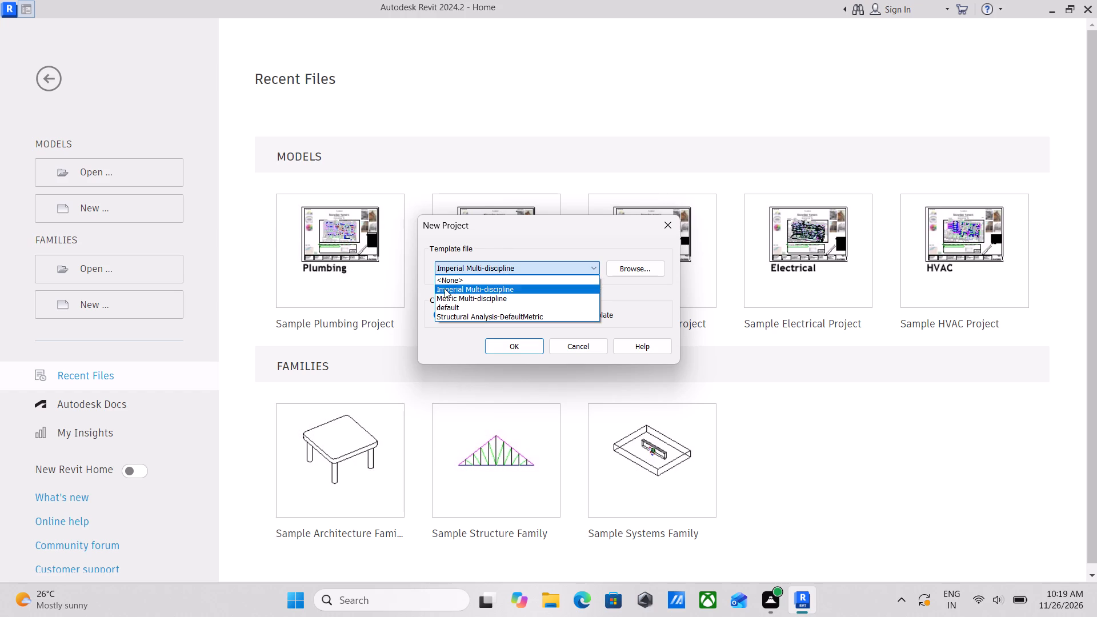
click(440, 306)
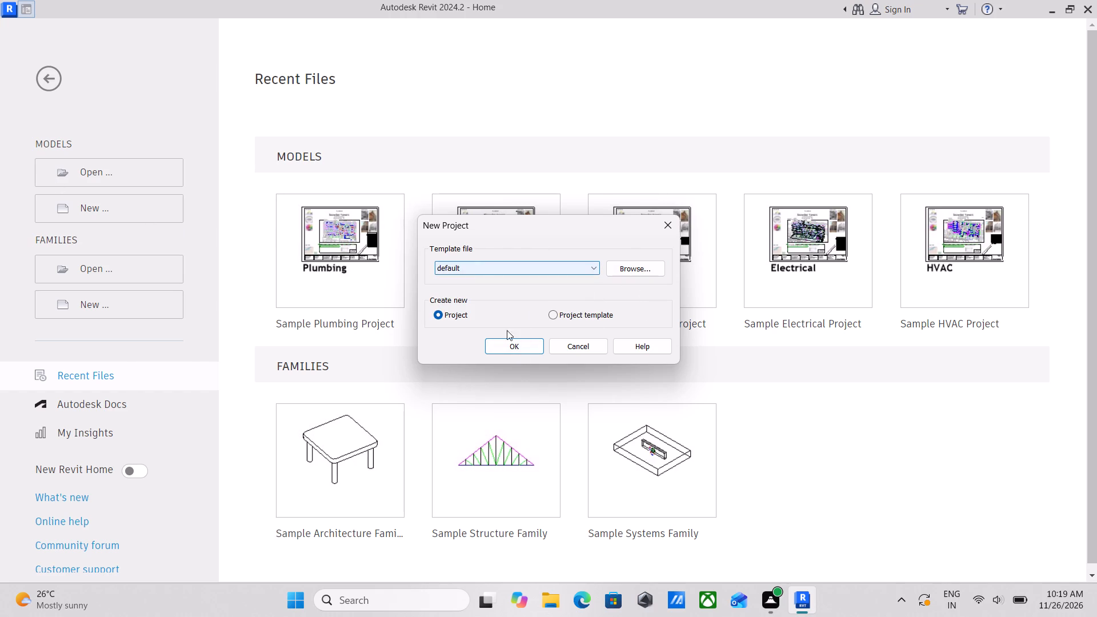
click(511, 346)
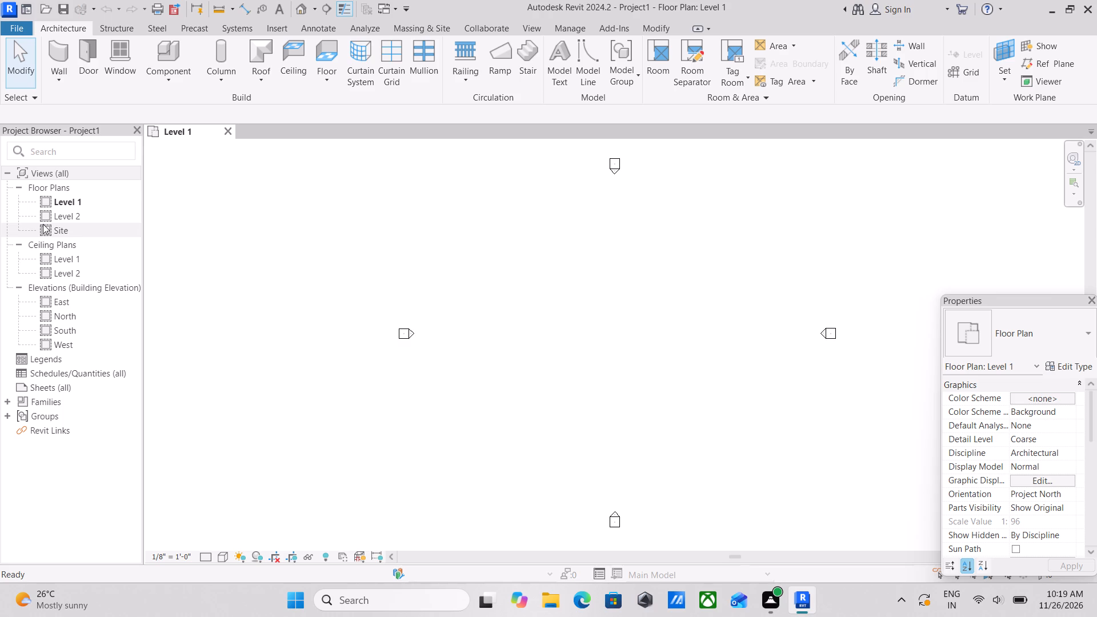
Open the North building elevation view.
scroll(34, 254, down, 1)
scroll(47, 201, up, 2)
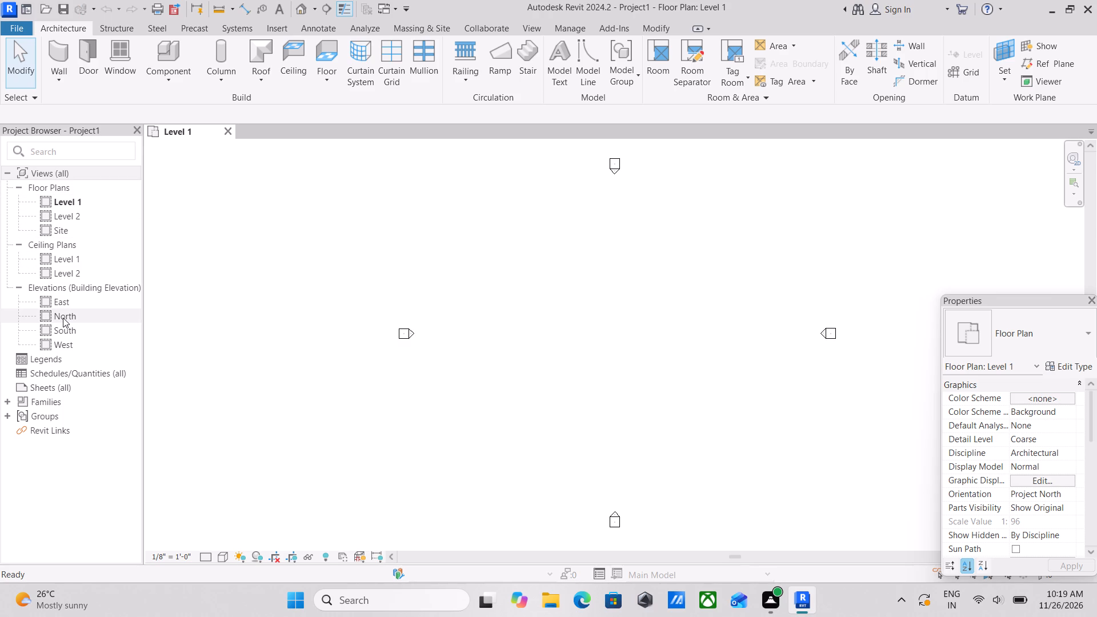
double_click(65, 316)
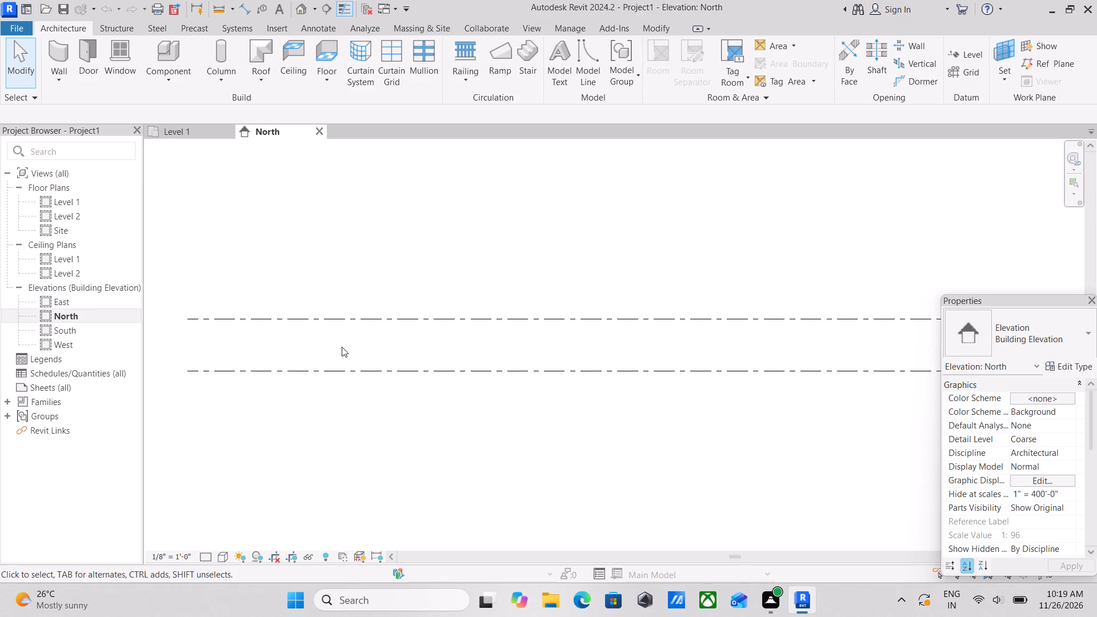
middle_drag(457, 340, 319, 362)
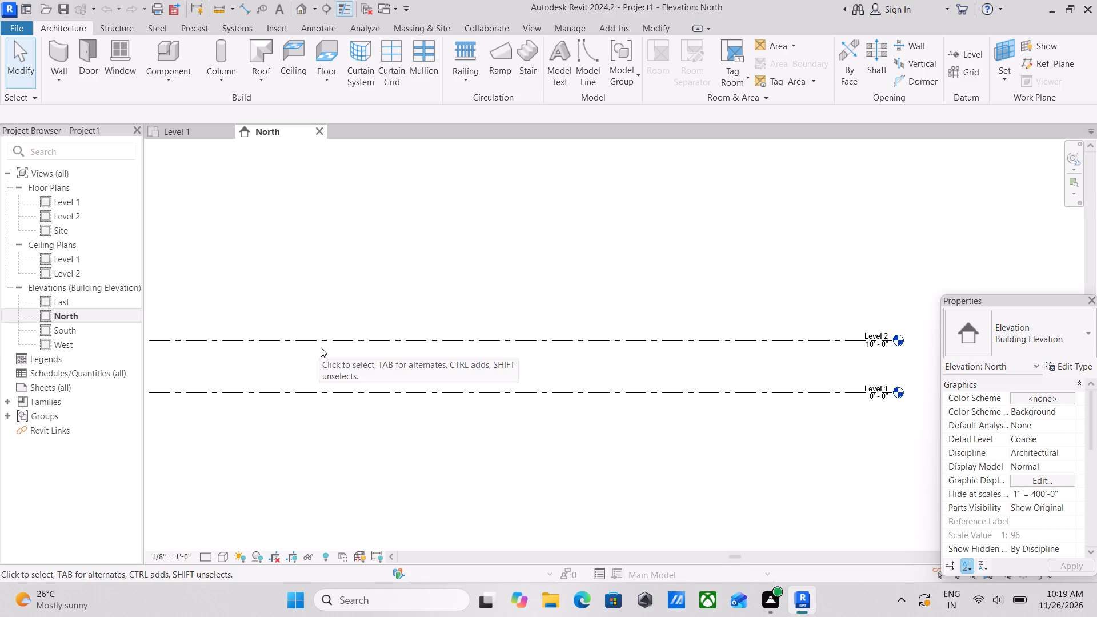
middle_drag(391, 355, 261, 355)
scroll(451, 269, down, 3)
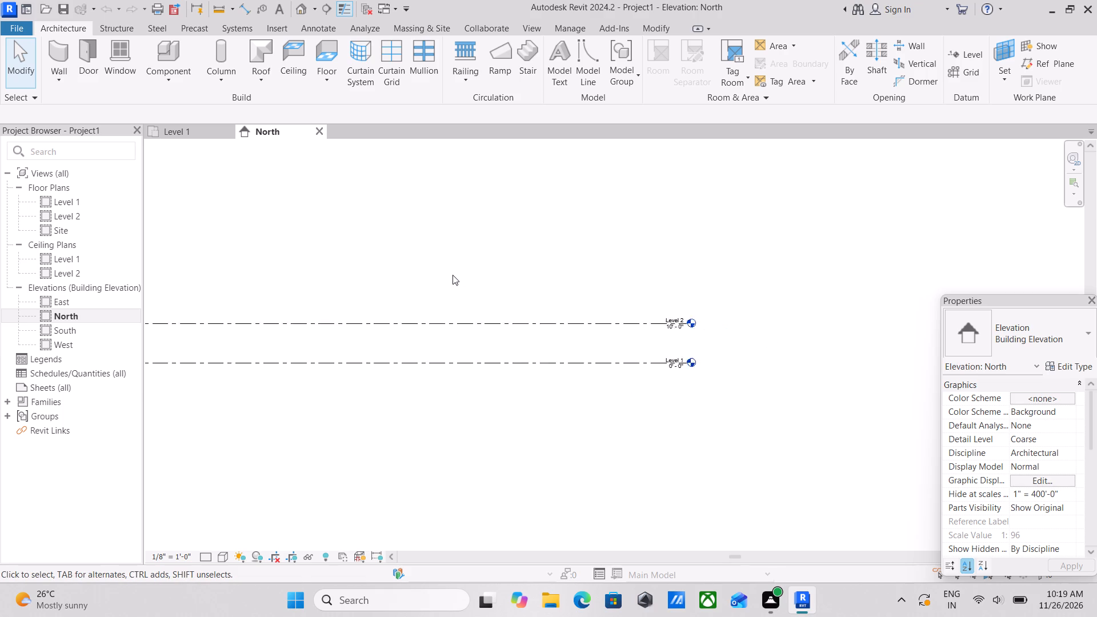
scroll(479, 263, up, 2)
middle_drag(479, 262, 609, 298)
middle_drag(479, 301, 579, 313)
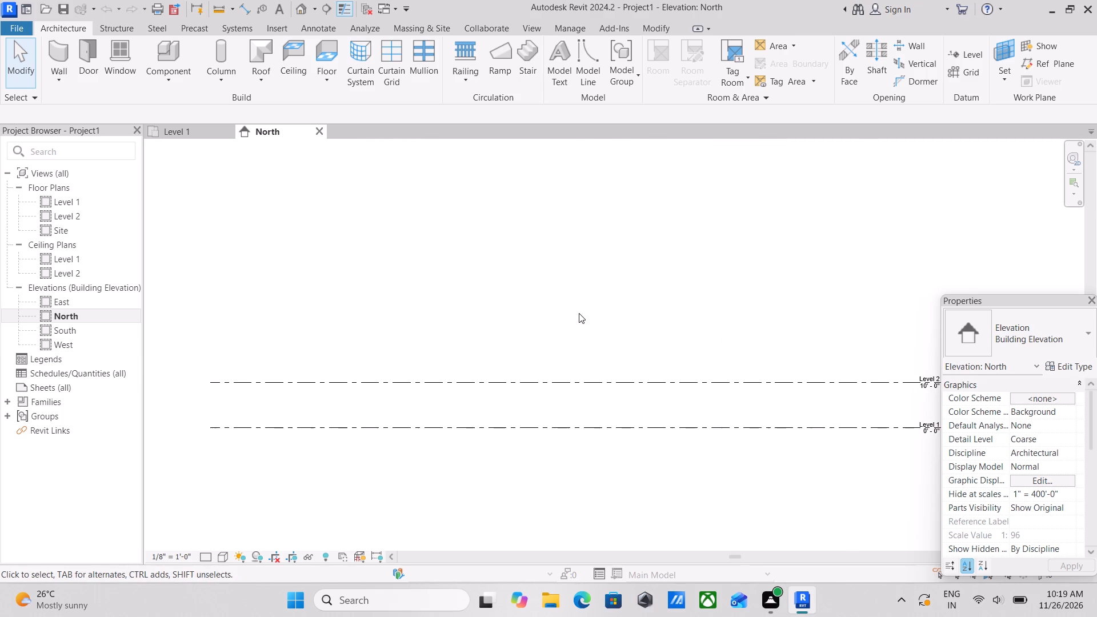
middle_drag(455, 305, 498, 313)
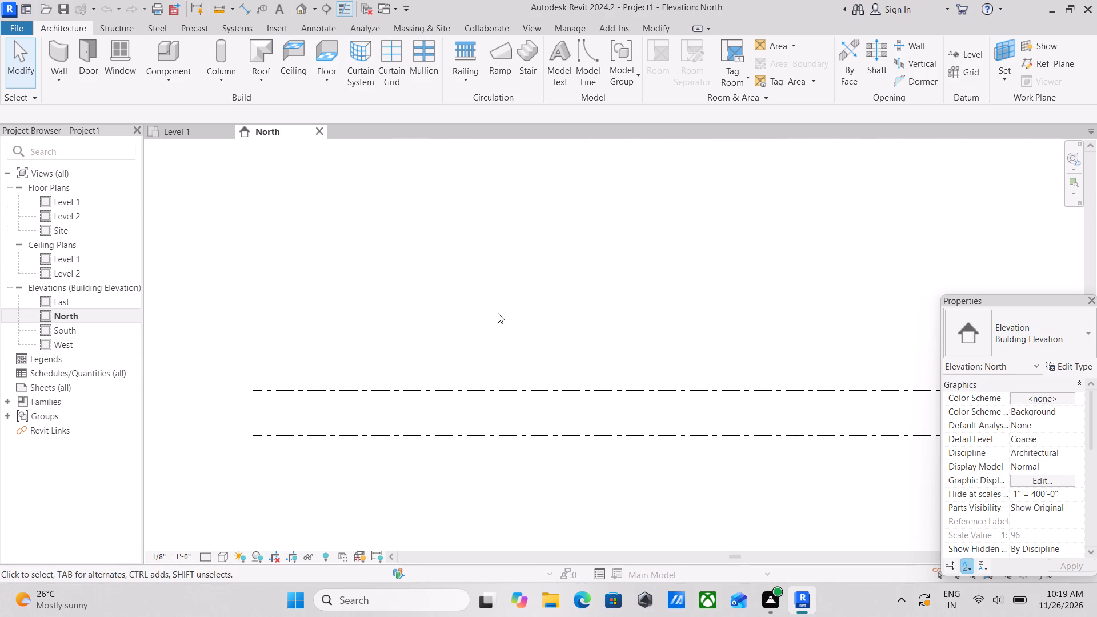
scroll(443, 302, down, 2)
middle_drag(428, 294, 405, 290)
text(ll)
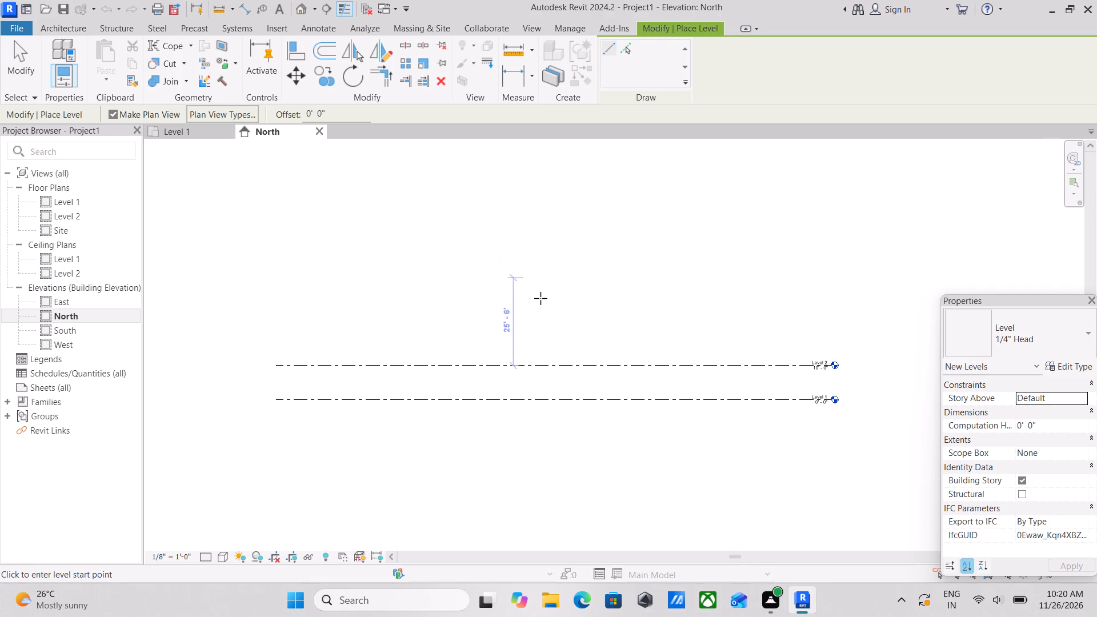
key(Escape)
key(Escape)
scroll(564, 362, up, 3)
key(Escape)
Add a level 1' above Level 1 by picking the Level 1 line with a 1' 0" offset.
scroll(534, 388, up, 3)
middle_drag(497, 371, 382, 293)
middle_drag(484, 323, 448, 315)
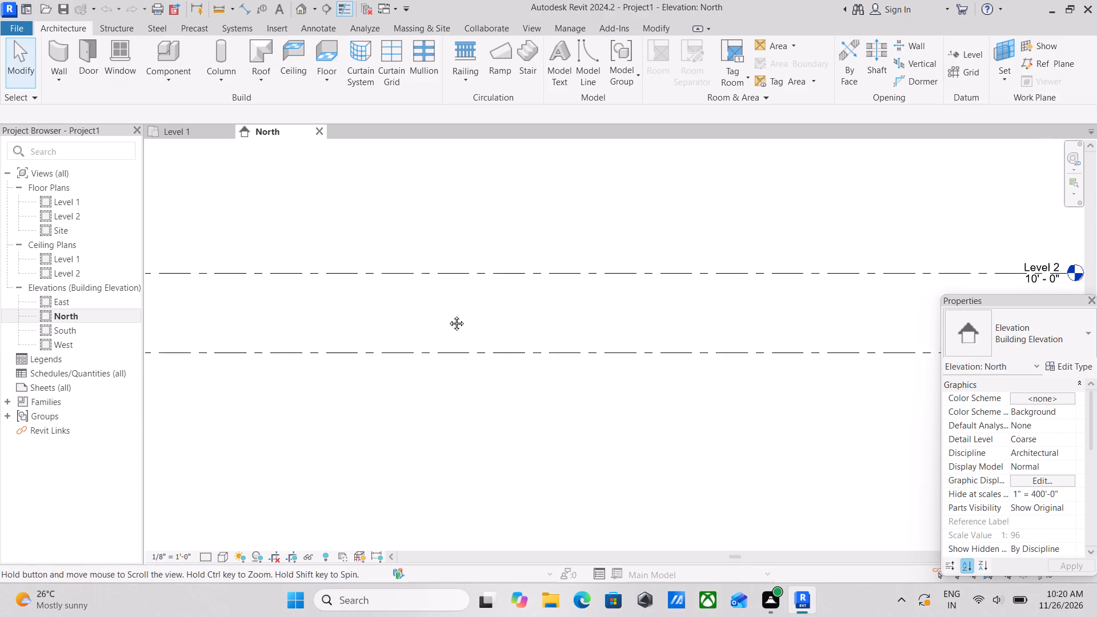
middle_drag(448, 315, 446, 315)
text(ll)
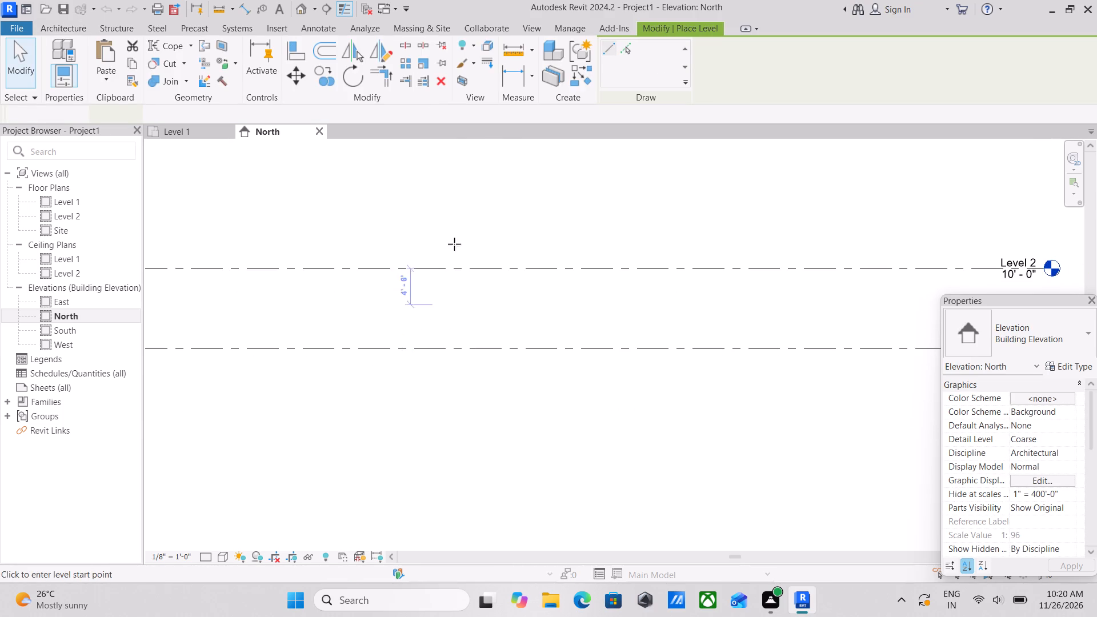
click(623, 49)
drag(345, 111, 234, 126)
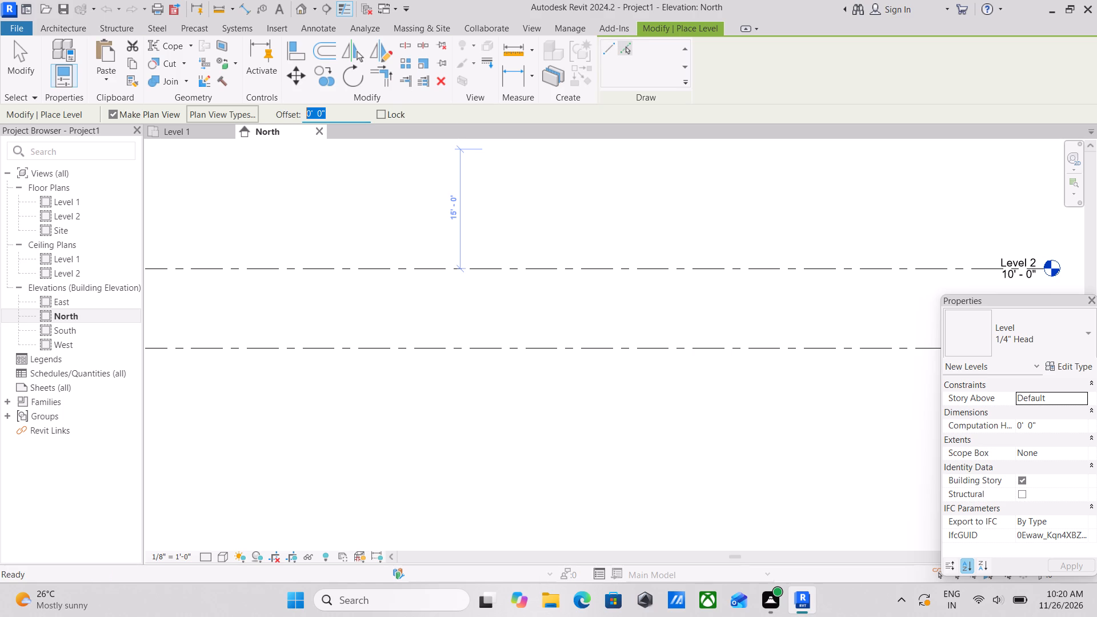
drag(234, 126, 233, 126)
text(1')
key(Return)
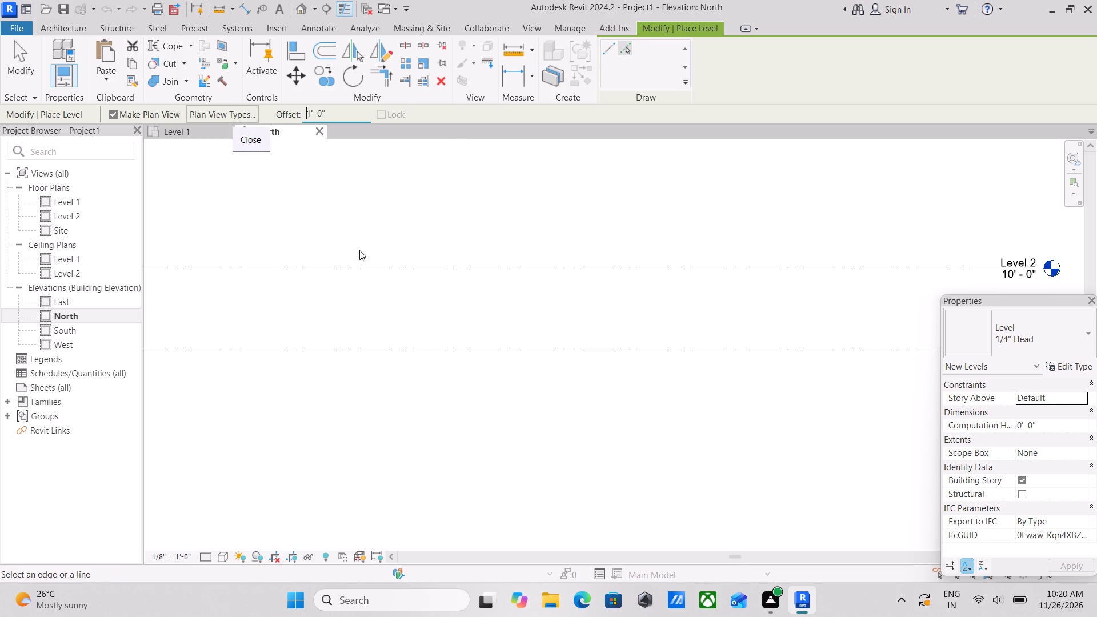
click(415, 344)
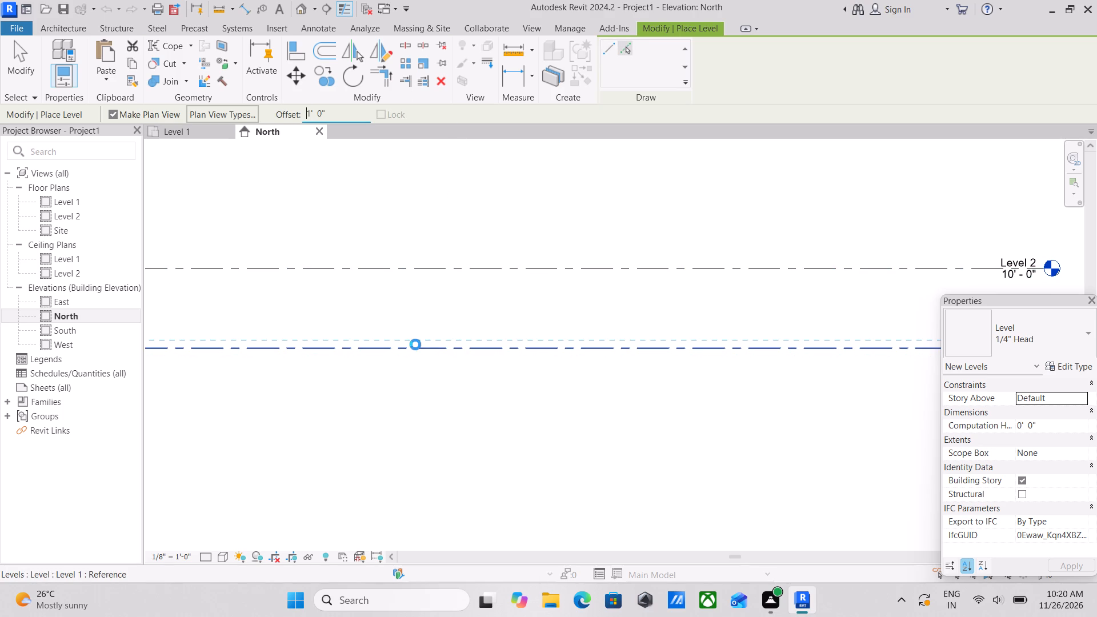
middle_drag(481, 311, 249, 301)
key(Escape)
scroll(625, 292, up, 3)
key(Escape)
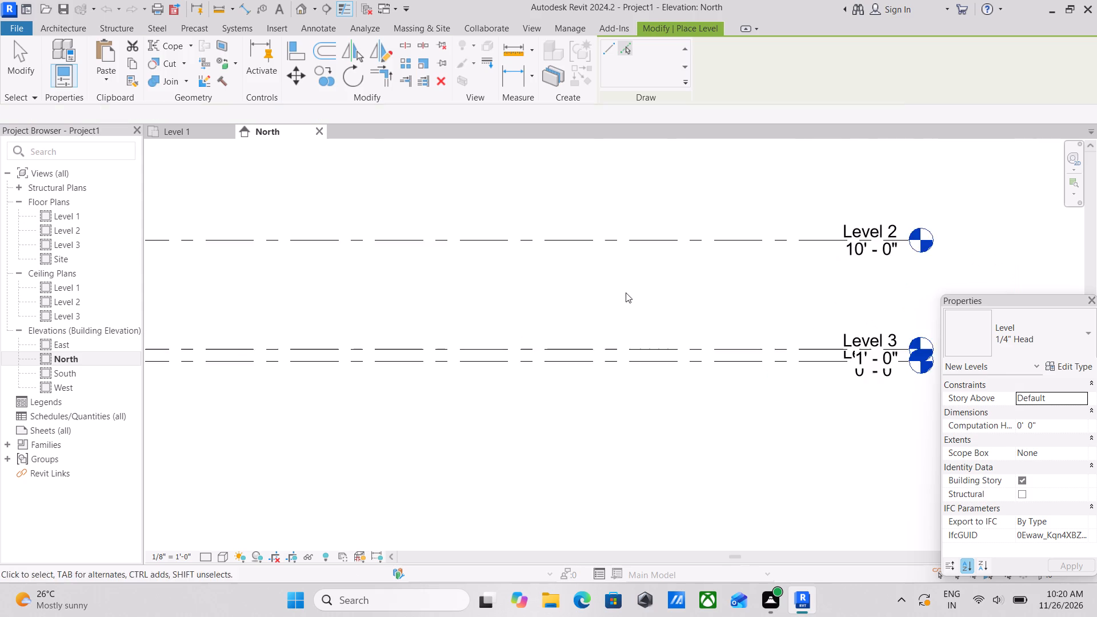
middle_drag(626, 293, 350, 289)
key(Escape)
key(Escape)
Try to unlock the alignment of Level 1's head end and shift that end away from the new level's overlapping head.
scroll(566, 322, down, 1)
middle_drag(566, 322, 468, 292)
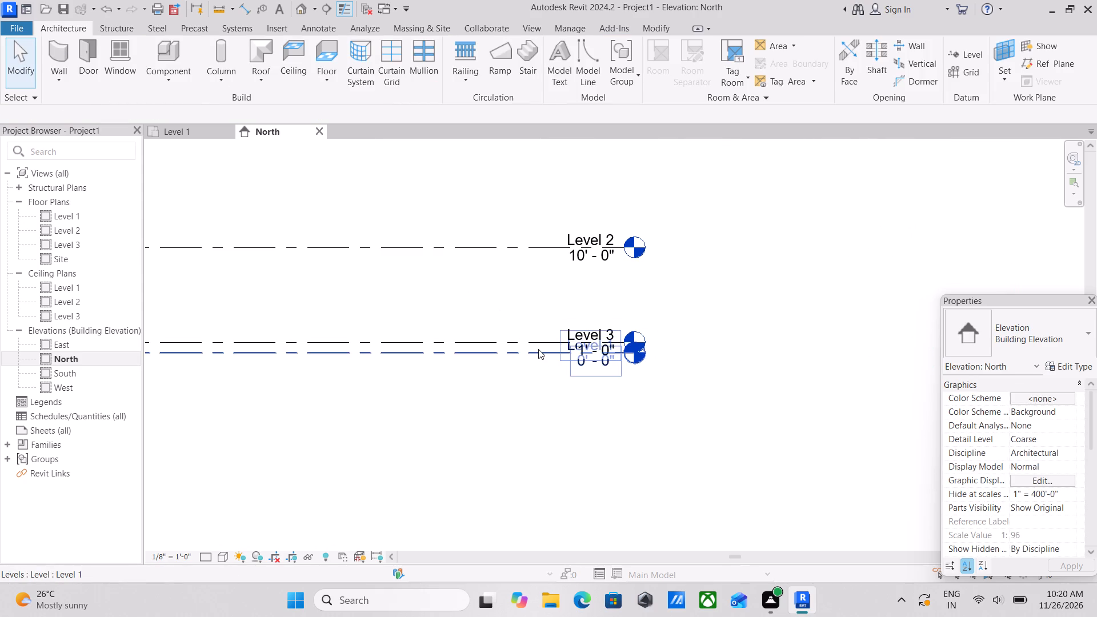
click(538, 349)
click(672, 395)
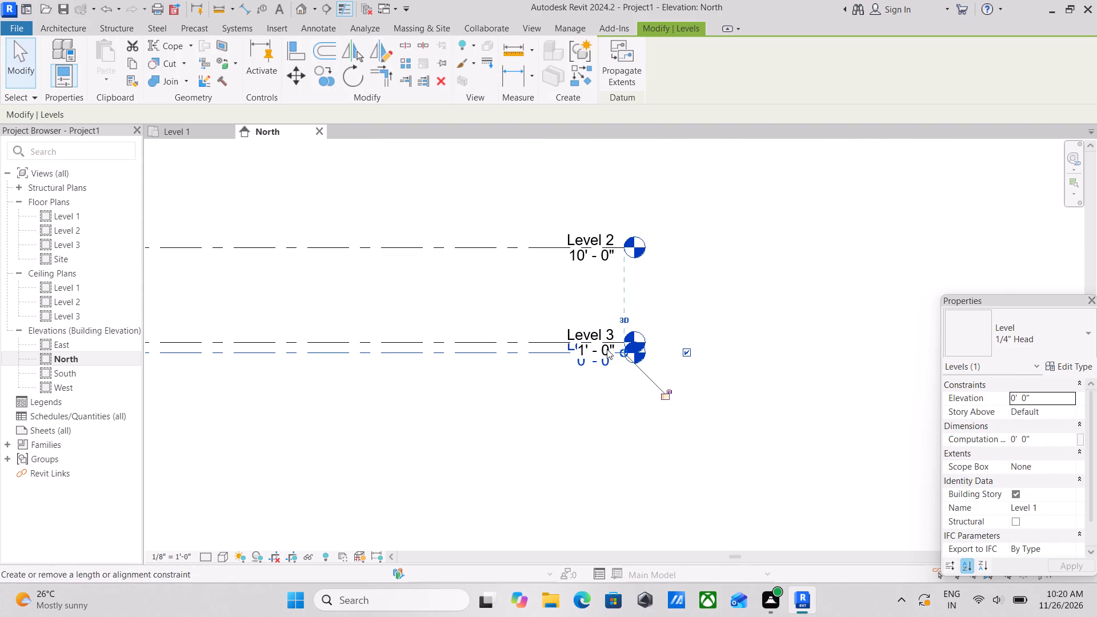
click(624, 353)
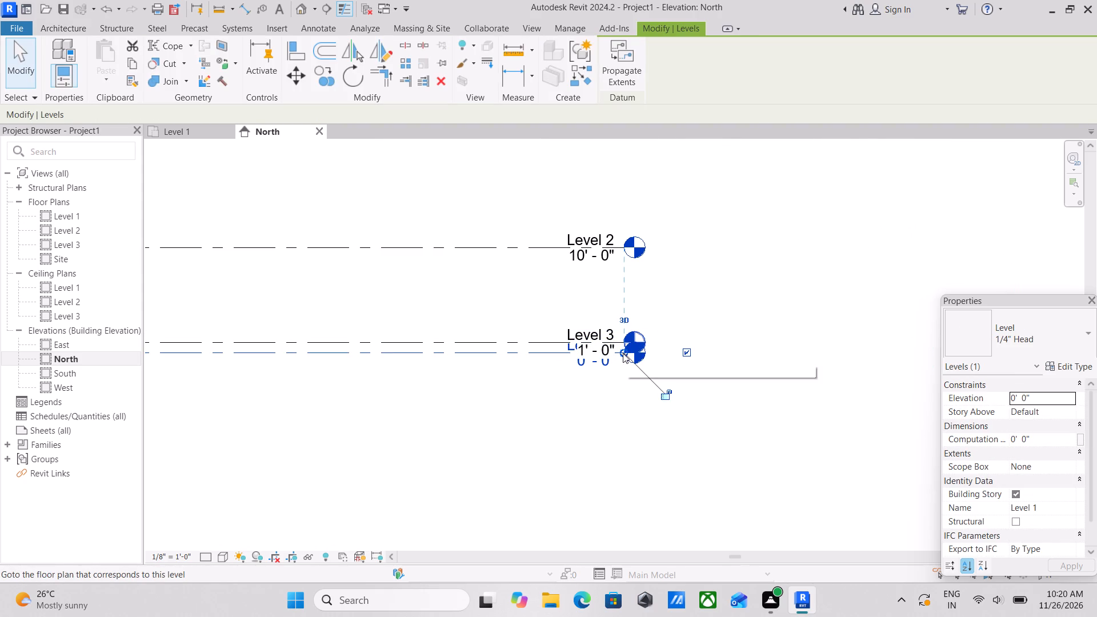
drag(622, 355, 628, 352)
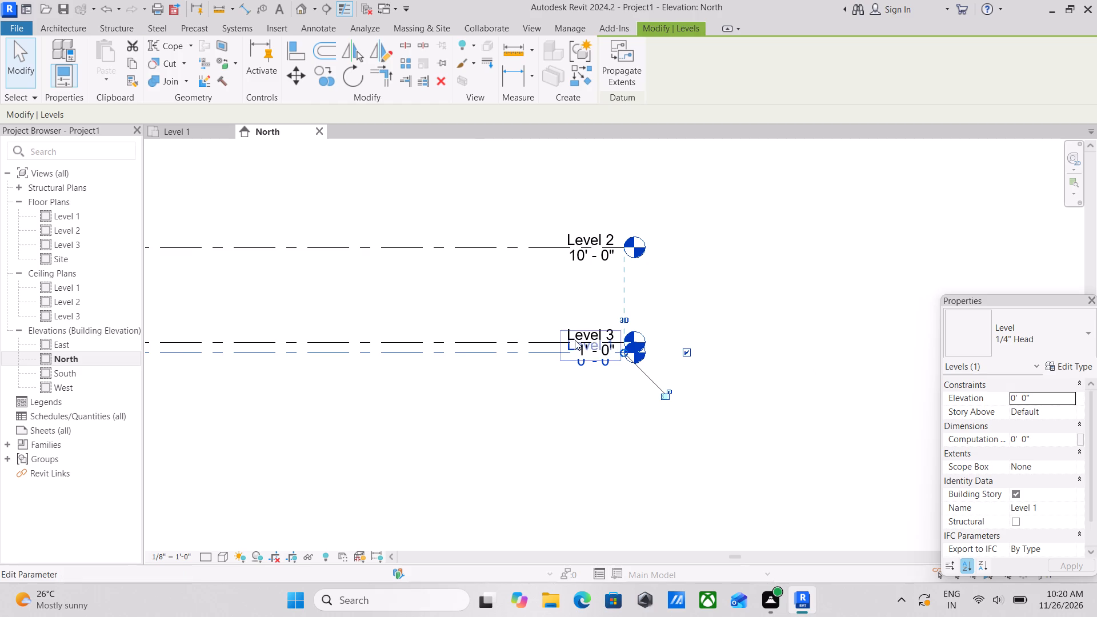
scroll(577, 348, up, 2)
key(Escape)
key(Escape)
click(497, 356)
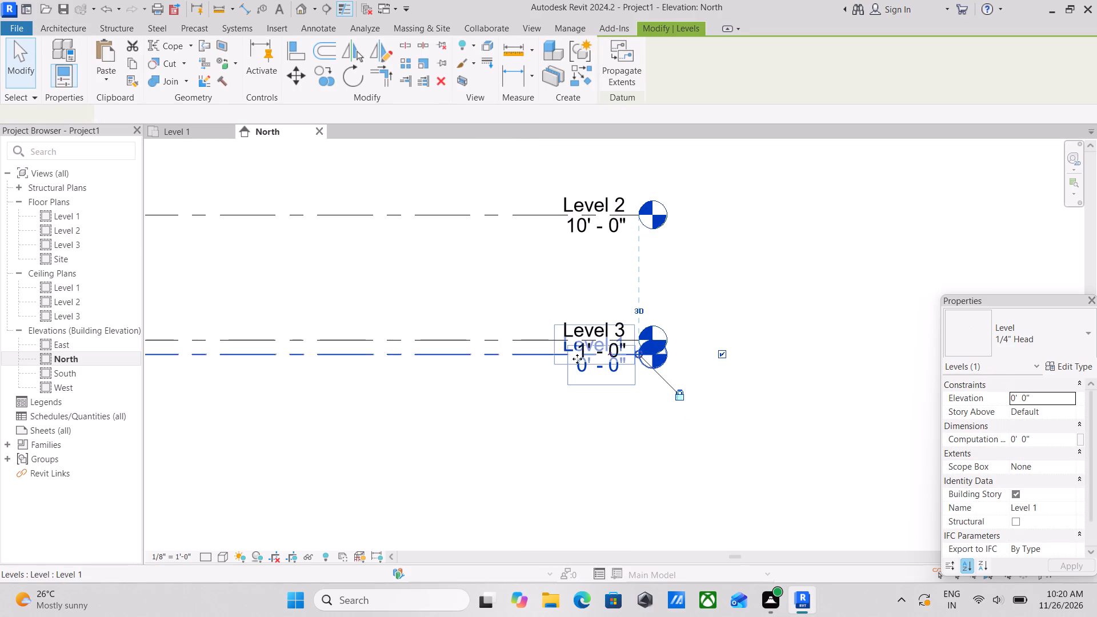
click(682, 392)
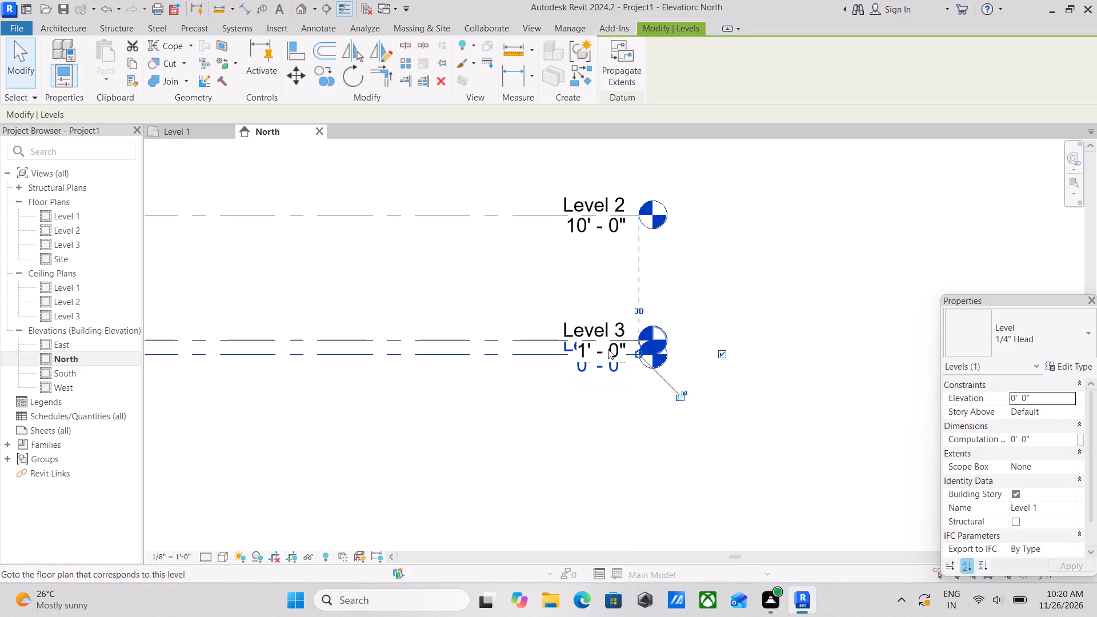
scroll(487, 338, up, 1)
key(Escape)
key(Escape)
Try to unlock the alignment of Level 3's head end and pull that end inward, away from Level 1's overlapping head.
click(449, 342)
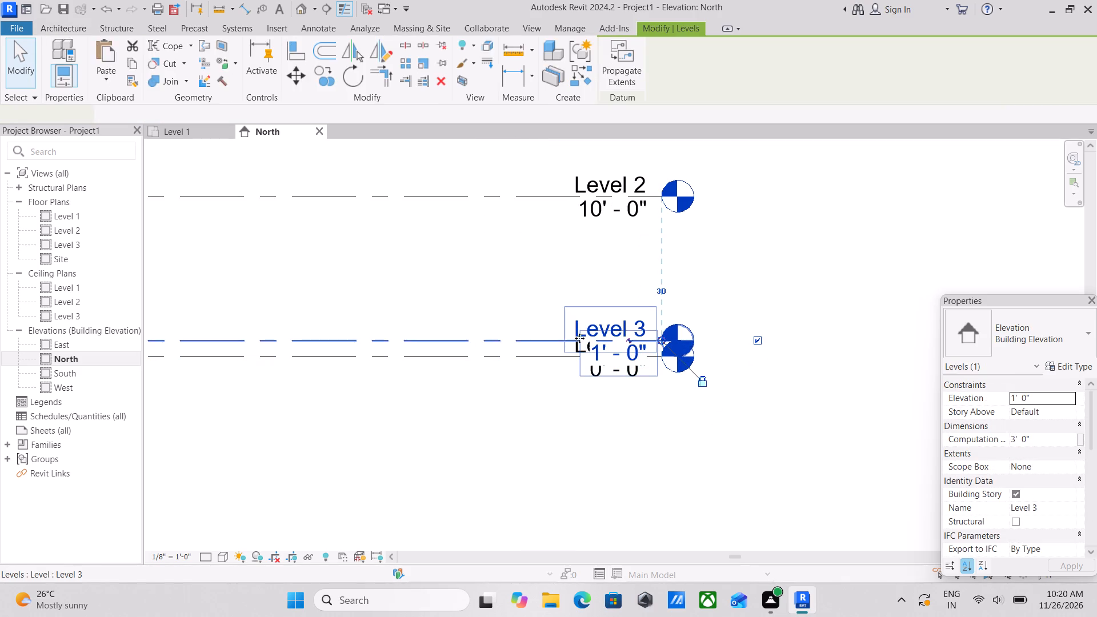
click(700, 378)
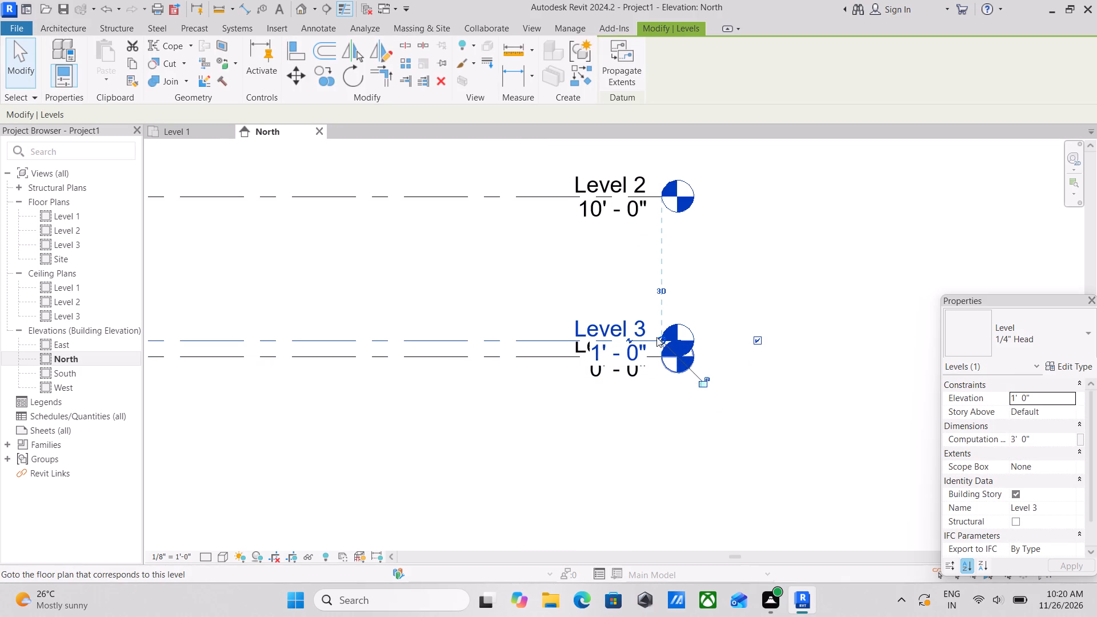
click(663, 343)
drag(659, 343, 690, 344)
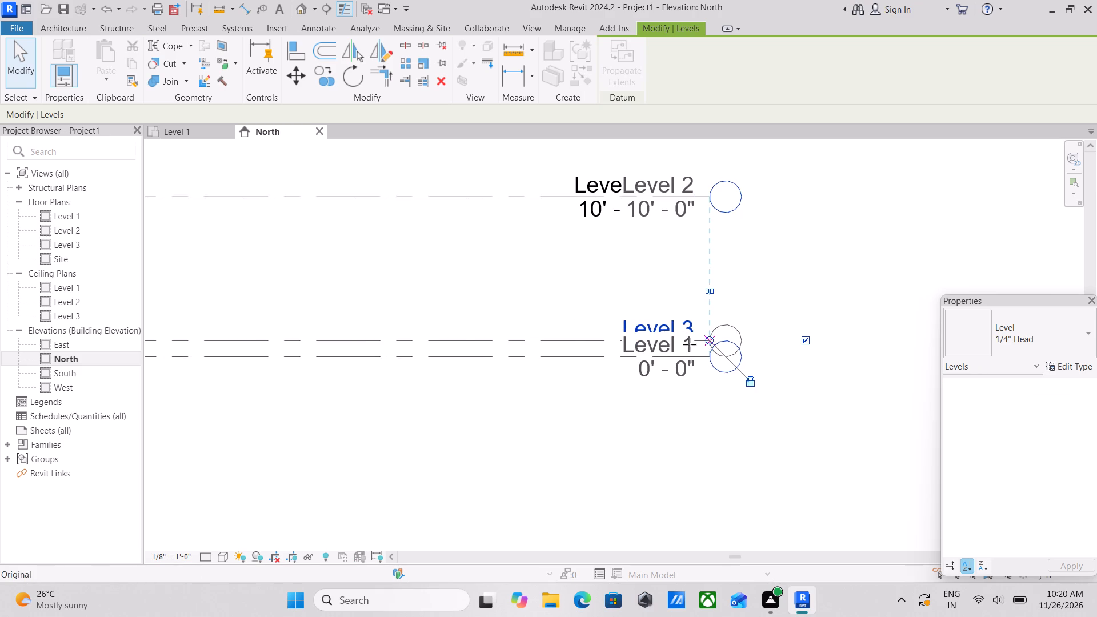
drag(690, 344, 437, 405)
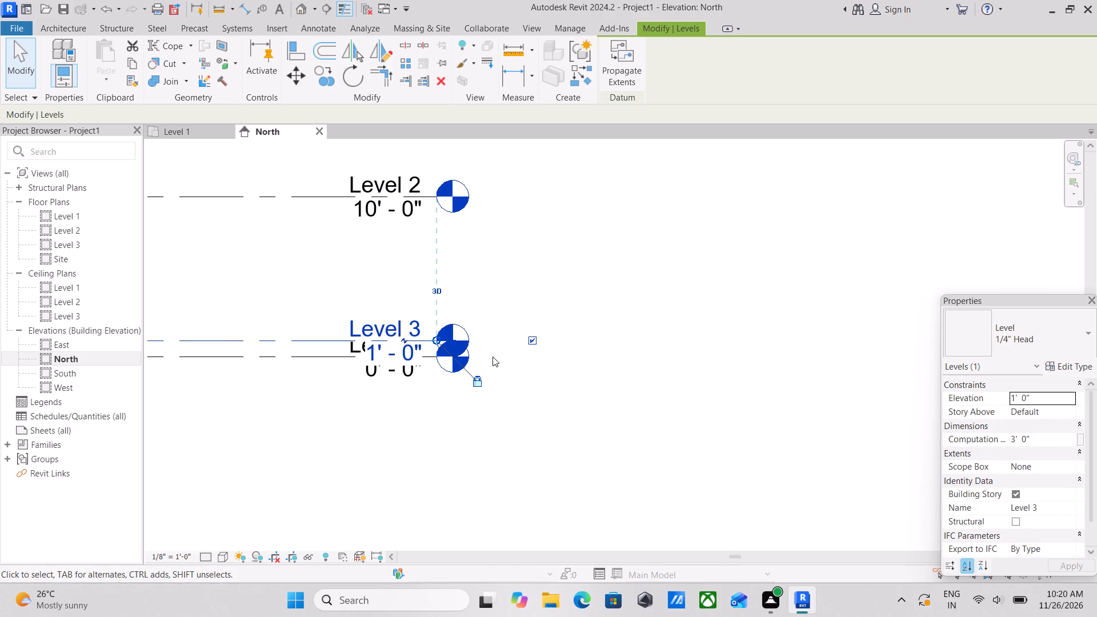
key(Escape)
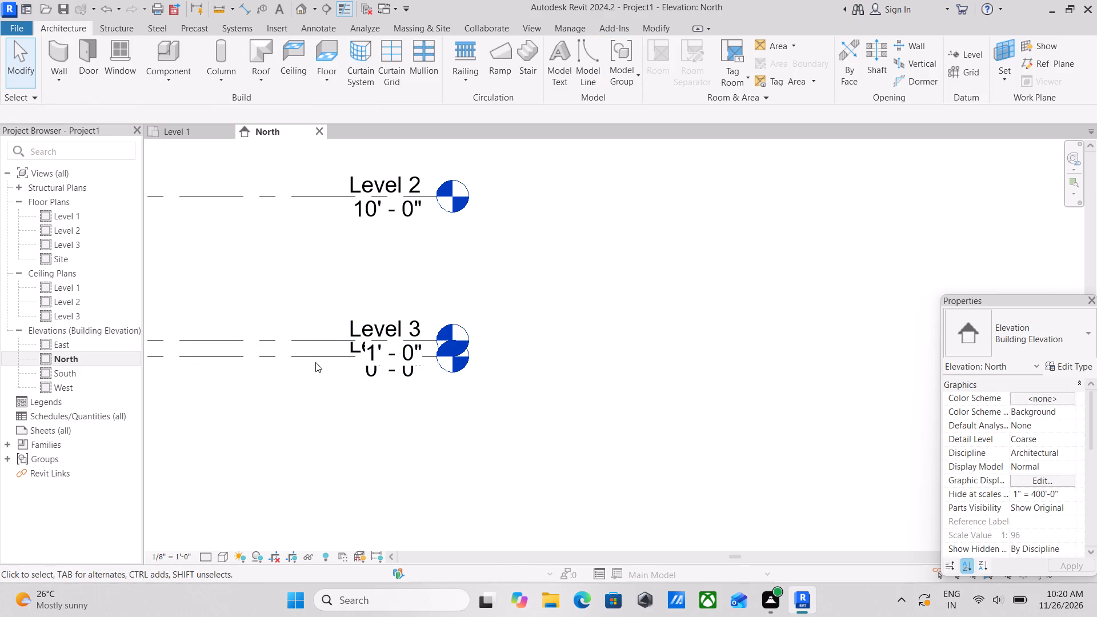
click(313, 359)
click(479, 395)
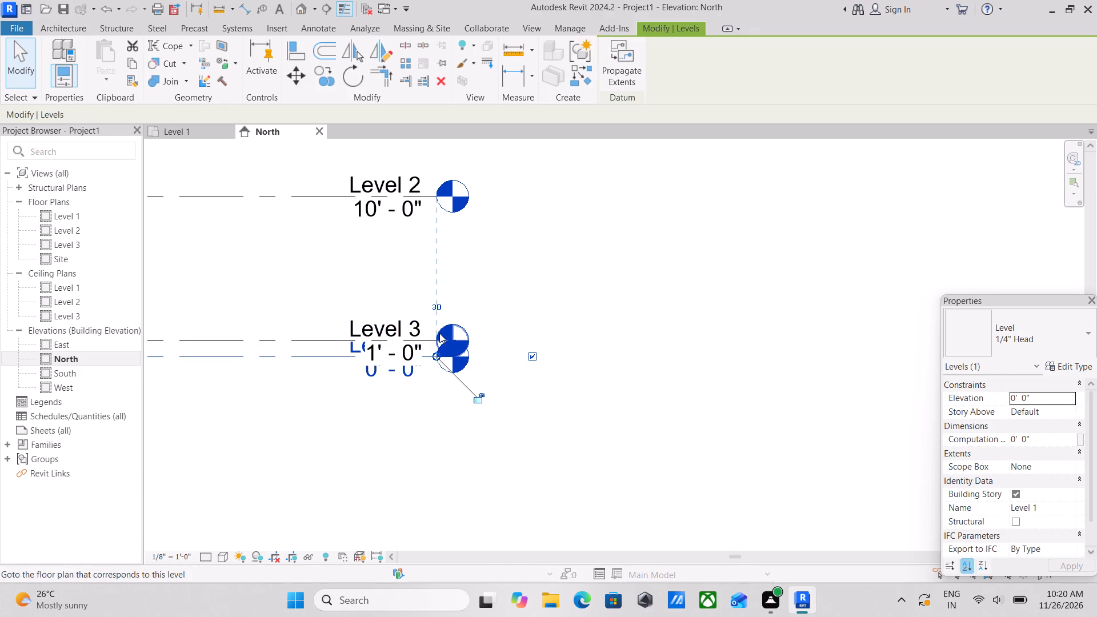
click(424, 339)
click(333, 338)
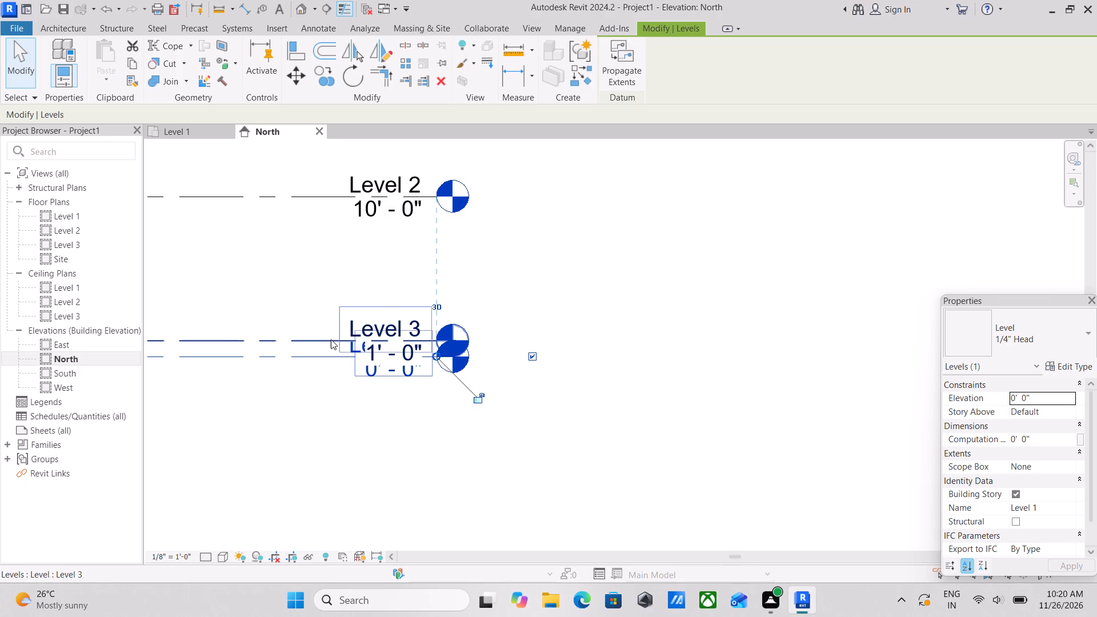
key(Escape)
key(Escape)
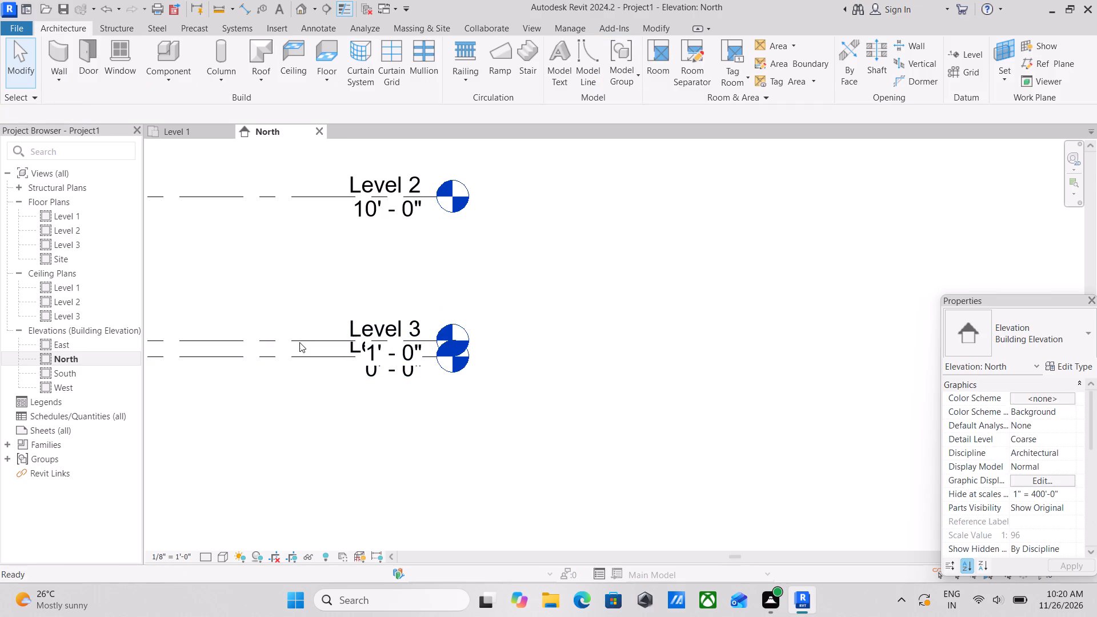
Unlock the alignment of Level 3's head end and extend that end outward, well past the Level 1 head.
click(290, 342)
click(478, 382)
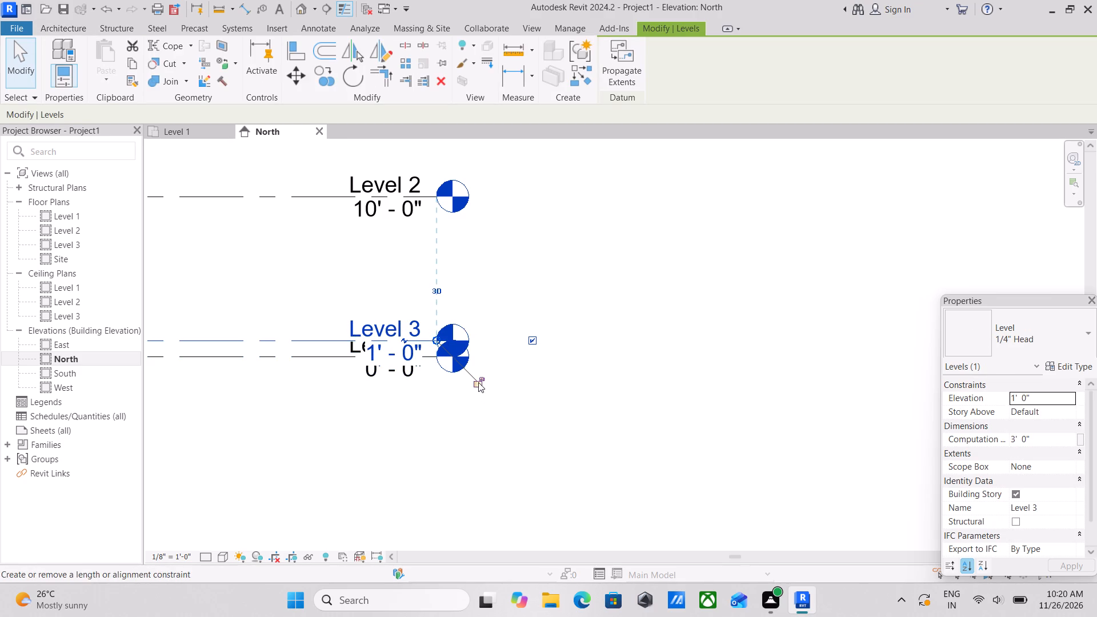
drag(434, 339, 691, 343)
middle_drag(691, 343, 563, 403)
scroll(691, 343, up, 1)
scroll(574, 392, down, 4)
key(Escape)
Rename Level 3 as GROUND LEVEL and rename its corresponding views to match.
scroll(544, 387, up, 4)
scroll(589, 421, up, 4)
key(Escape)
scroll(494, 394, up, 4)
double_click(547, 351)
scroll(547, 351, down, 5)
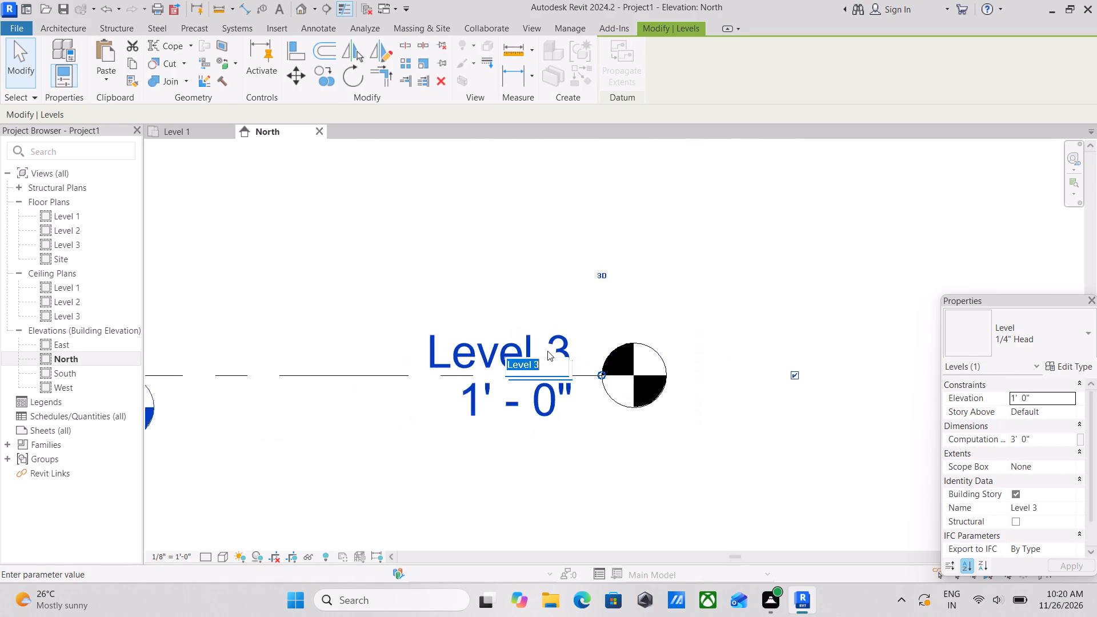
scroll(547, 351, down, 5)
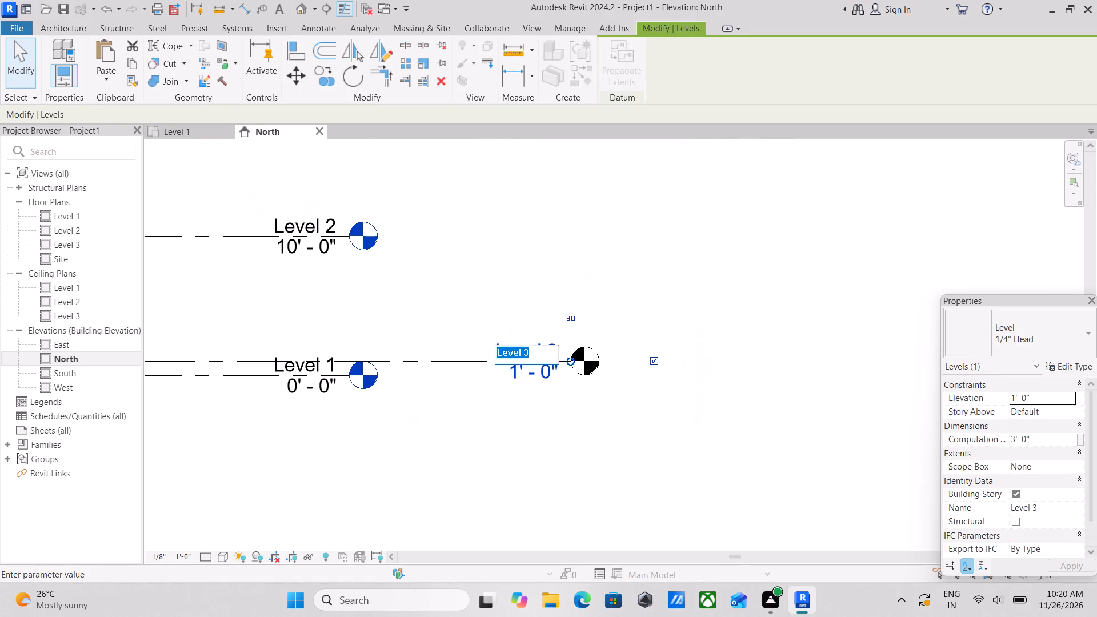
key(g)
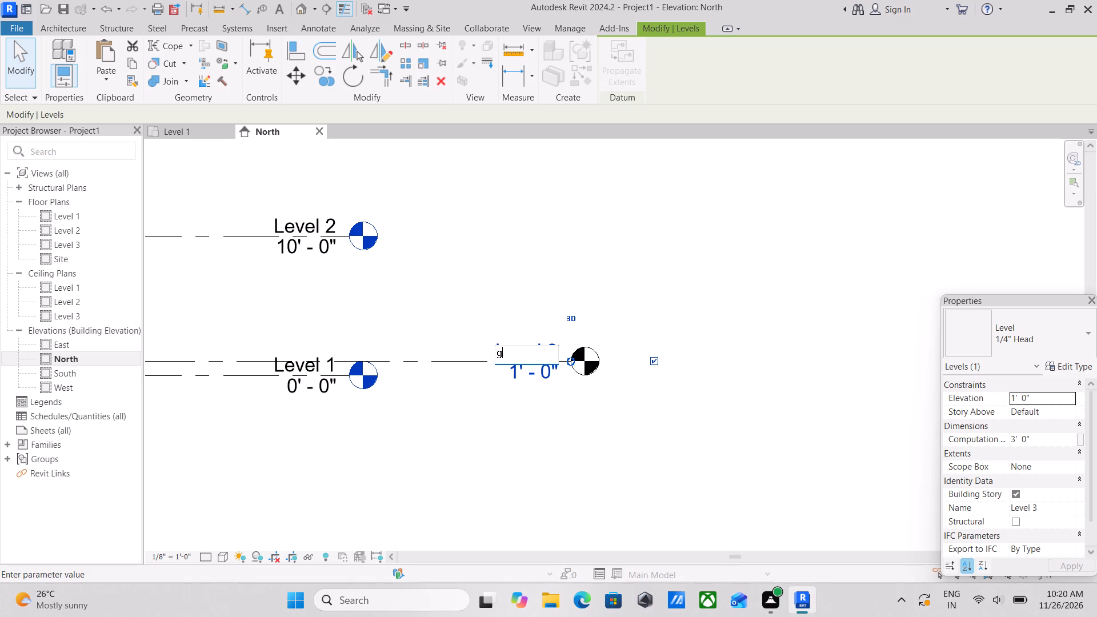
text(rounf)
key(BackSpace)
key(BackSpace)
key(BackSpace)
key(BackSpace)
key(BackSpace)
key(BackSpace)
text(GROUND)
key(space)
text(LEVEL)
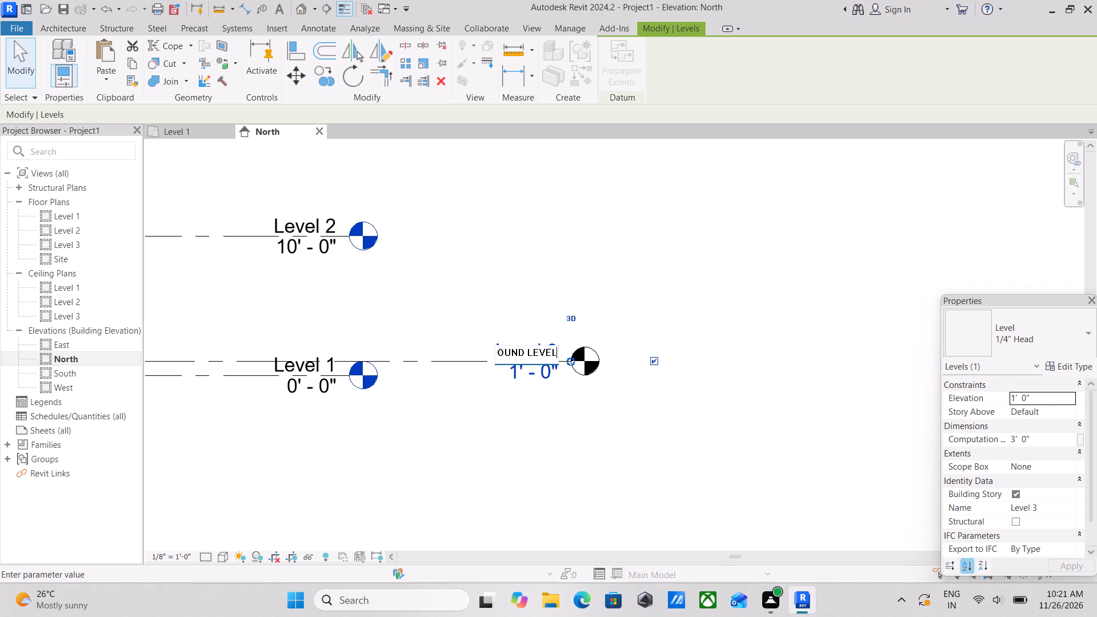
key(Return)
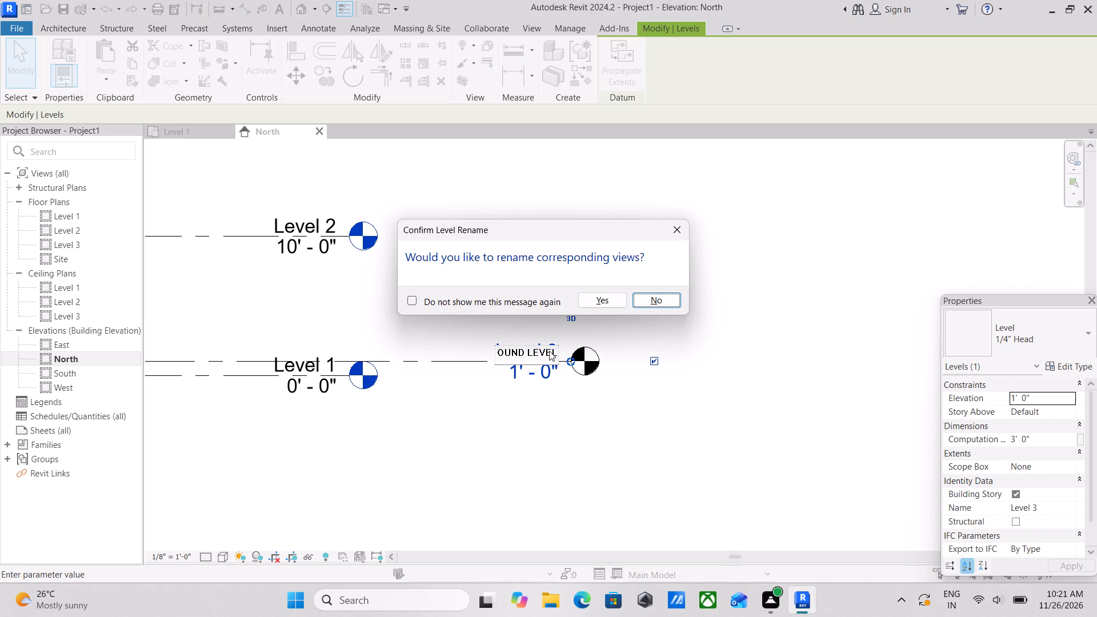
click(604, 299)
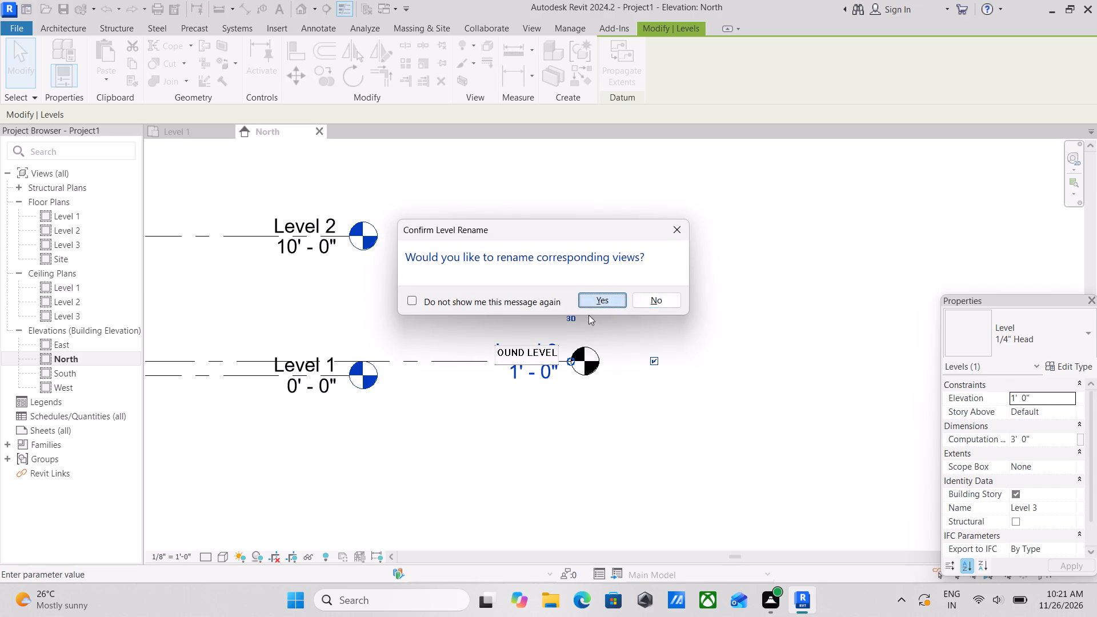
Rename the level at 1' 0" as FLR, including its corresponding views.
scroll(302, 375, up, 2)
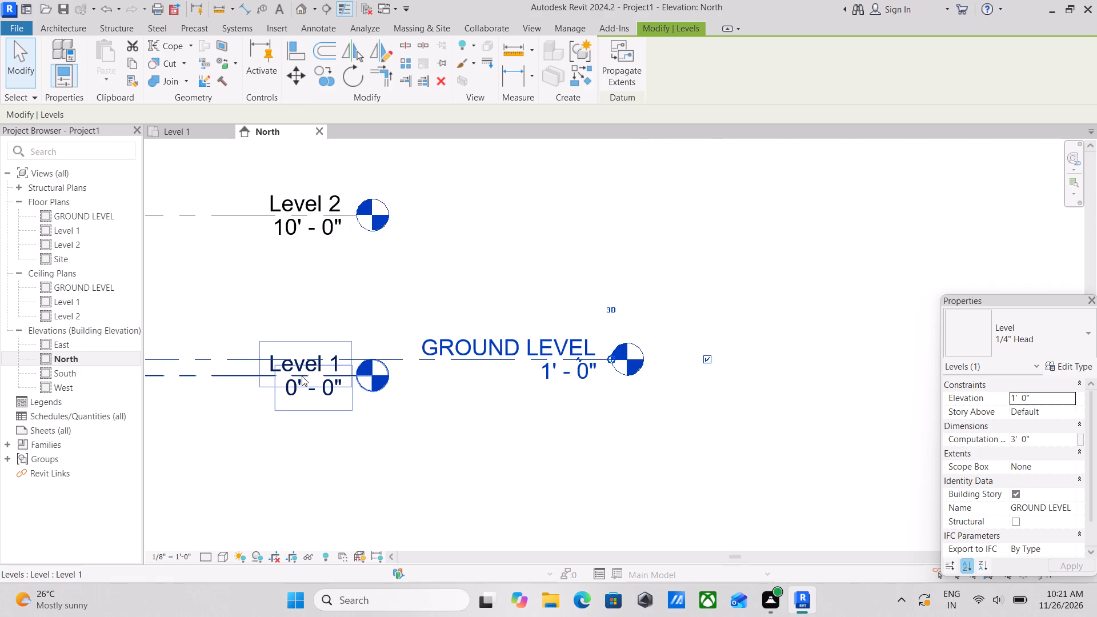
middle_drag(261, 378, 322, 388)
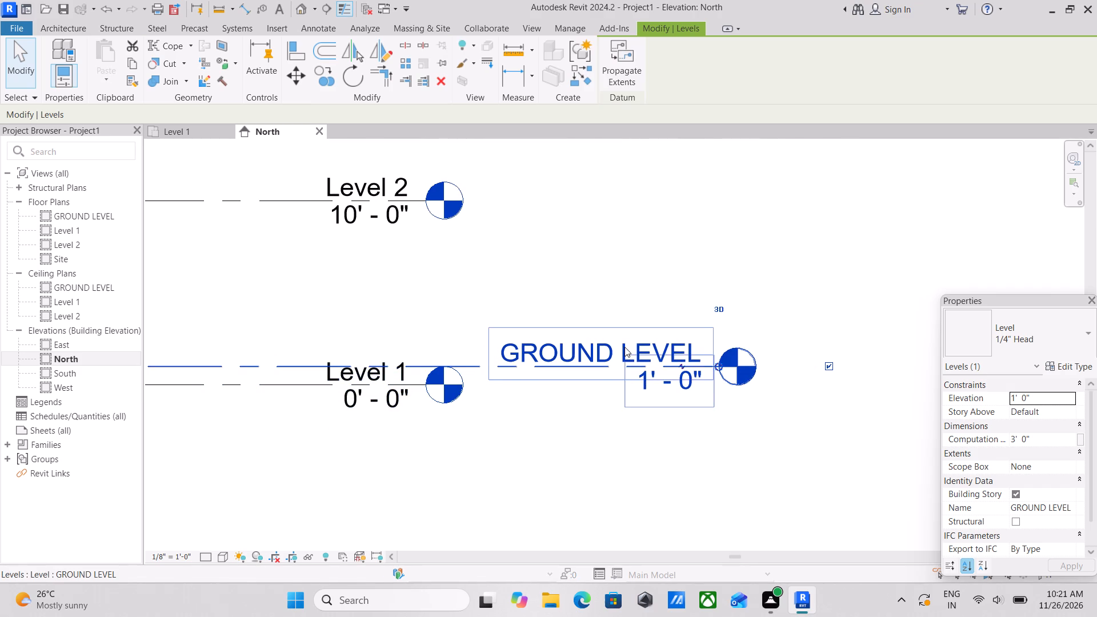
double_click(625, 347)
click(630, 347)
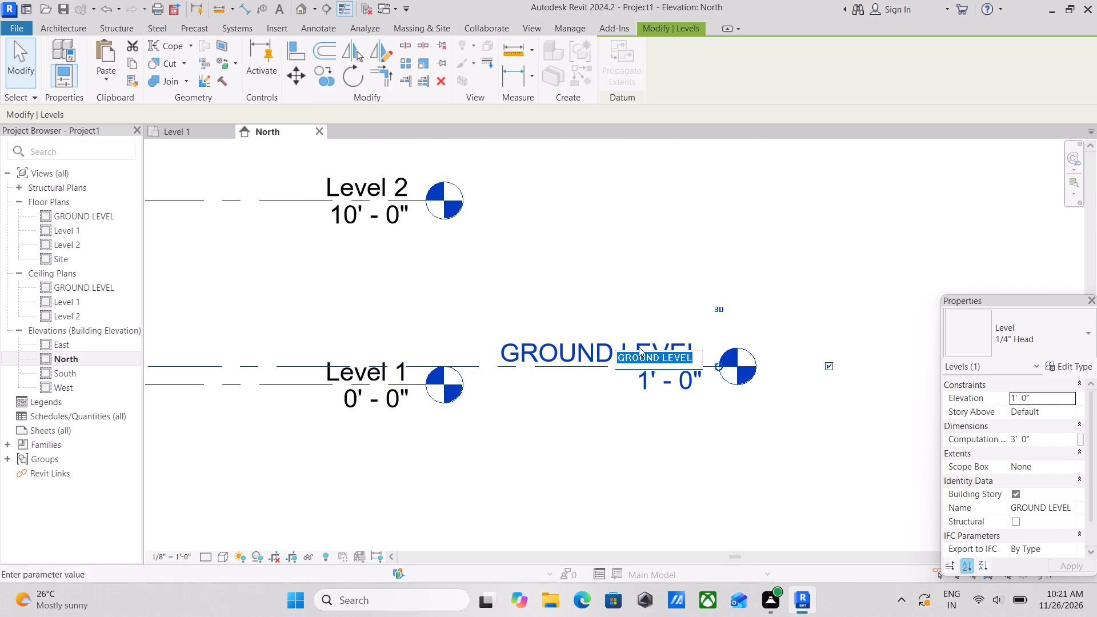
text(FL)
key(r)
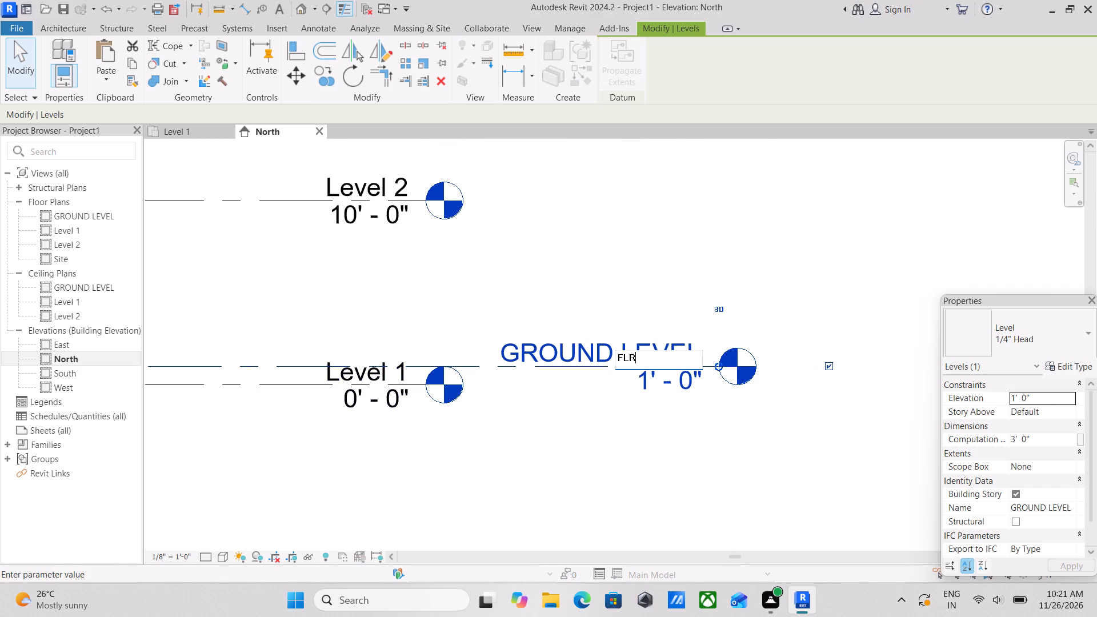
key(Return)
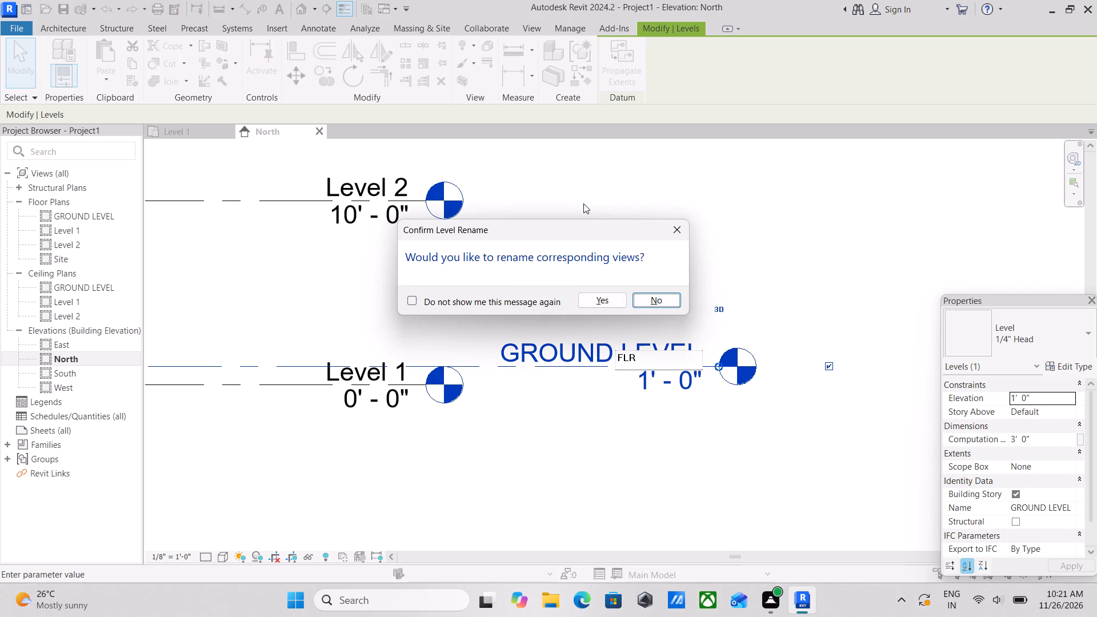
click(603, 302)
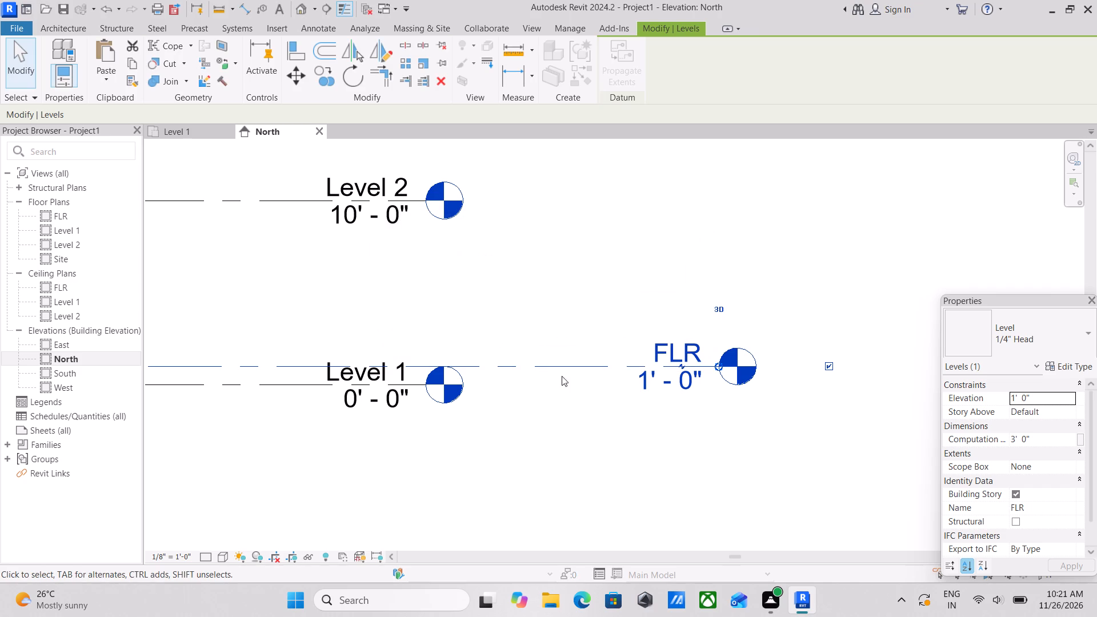
Rename the FLR level as GROUND FLOOR, including its corresponding views.
scroll(592, 408, down, 1)
double_click(669, 354)
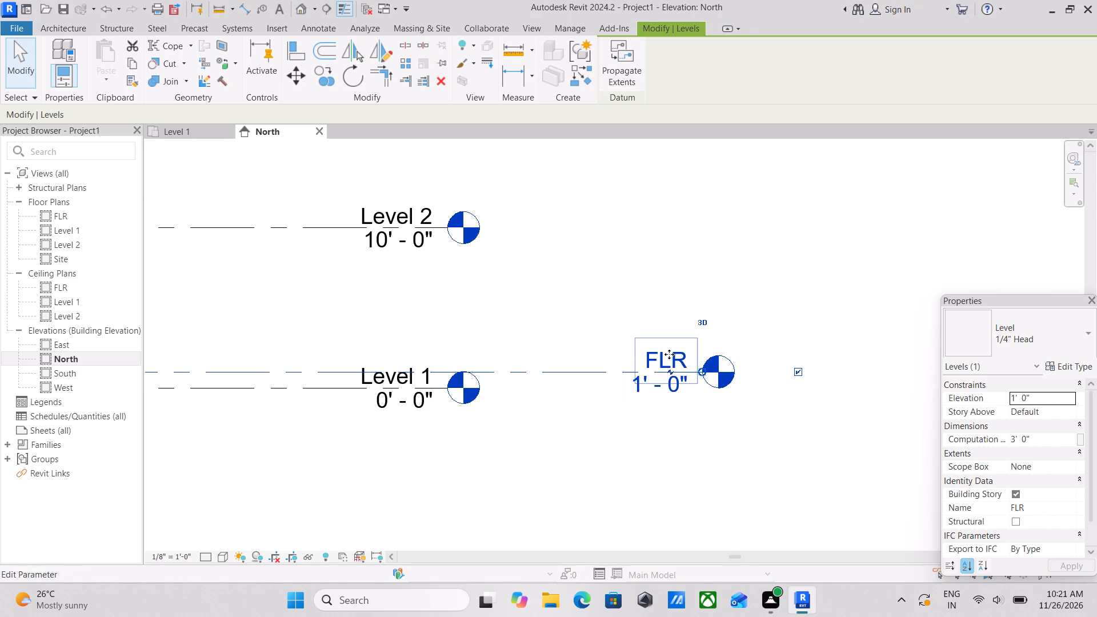
click(669, 354)
text(GROUND)
key(space)
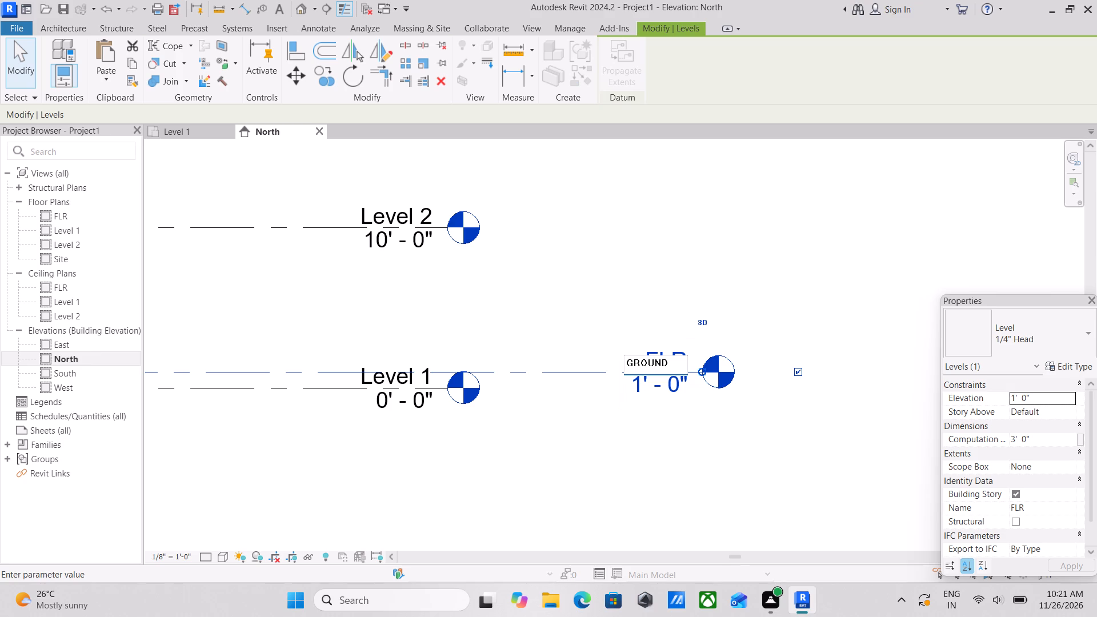
text(FLOO)
key(r)
key(Return)
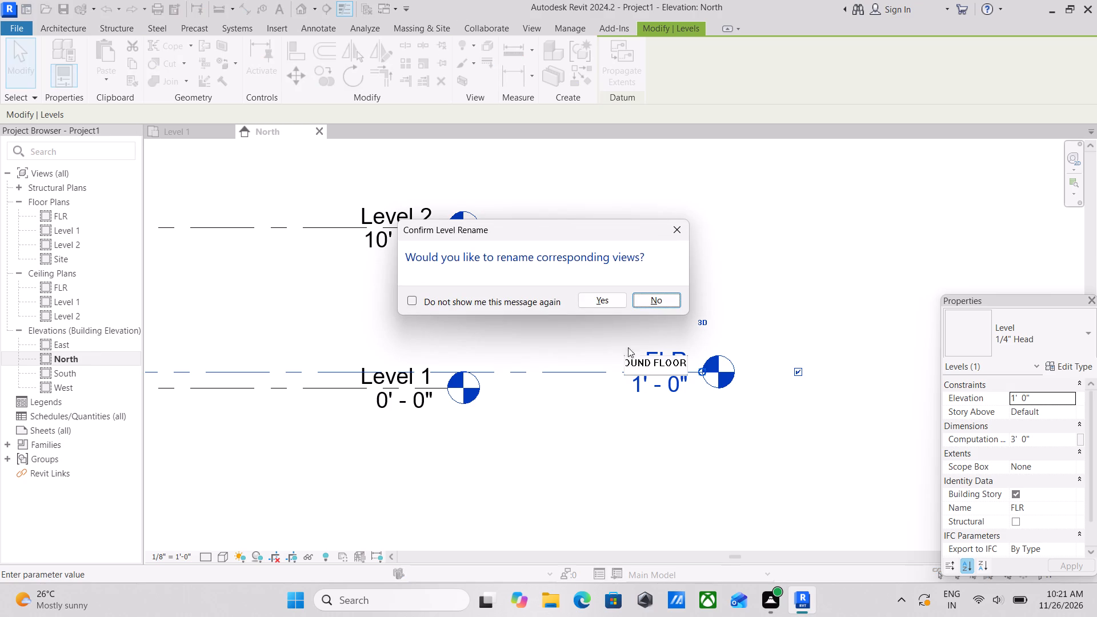
click(597, 304)
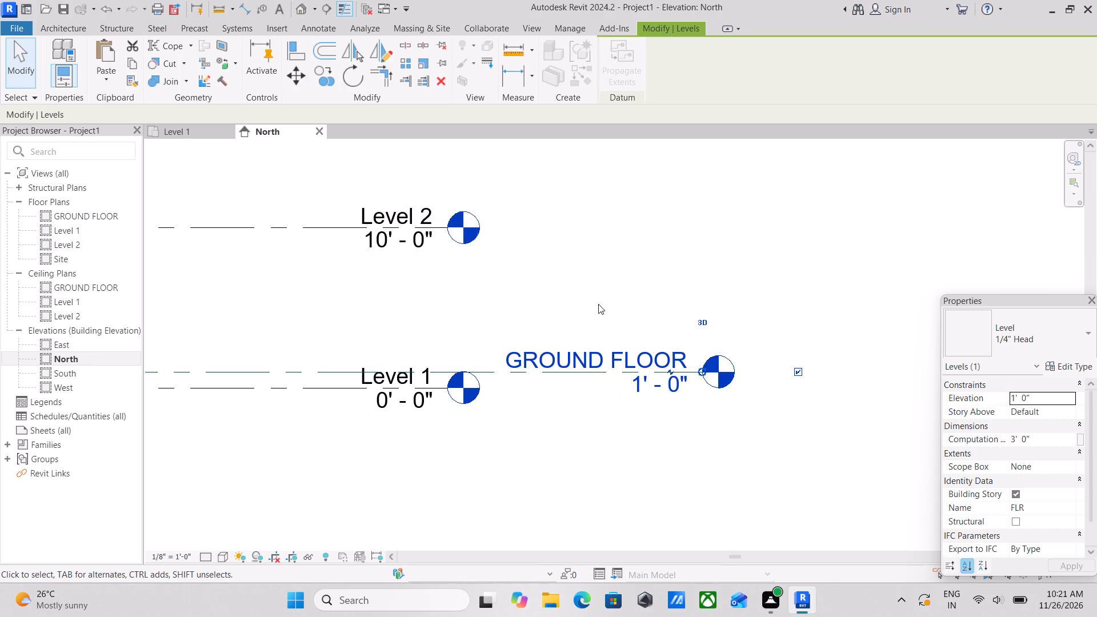
Rename Level 1 as GROUND LEVEL and rename its corresponding views to match.
scroll(367, 308, down, 1)
middle_drag(385, 319, 527, 375)
scroll(531, 423, up, 1)
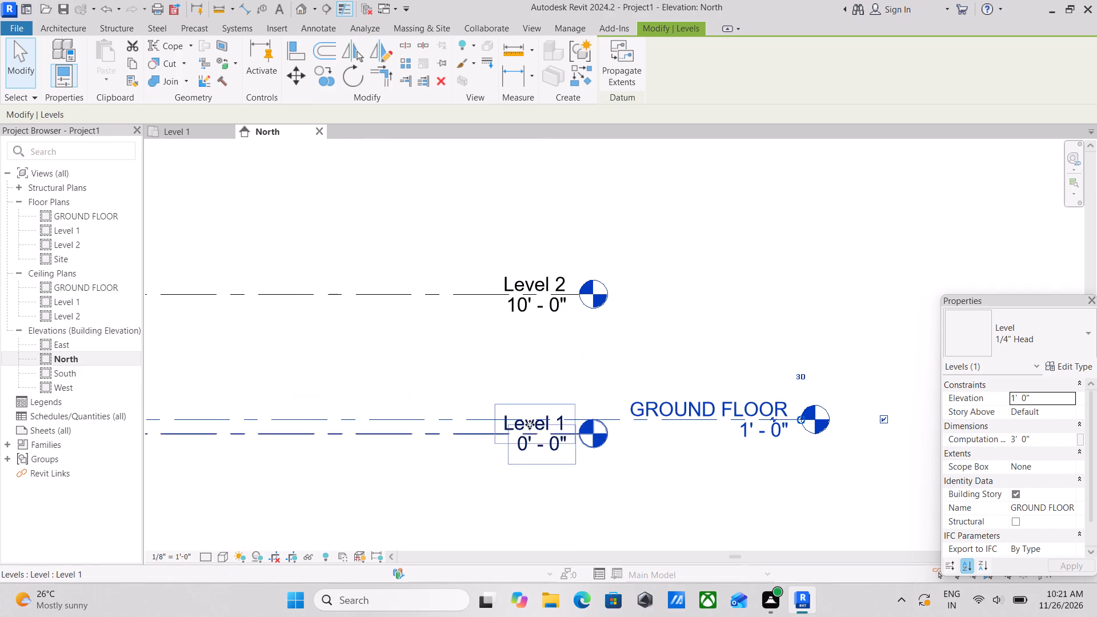
scroll(526, 430, up, 2)
double_click(532, 428)
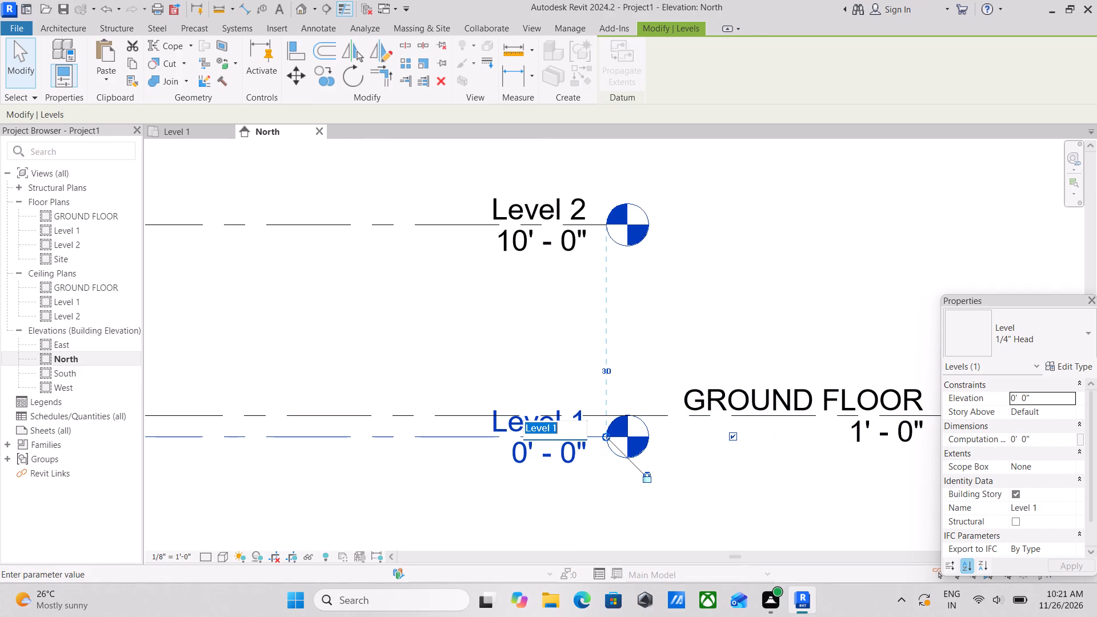
text(GROUND)
key(space)
text(LEVEL)
key(Return)
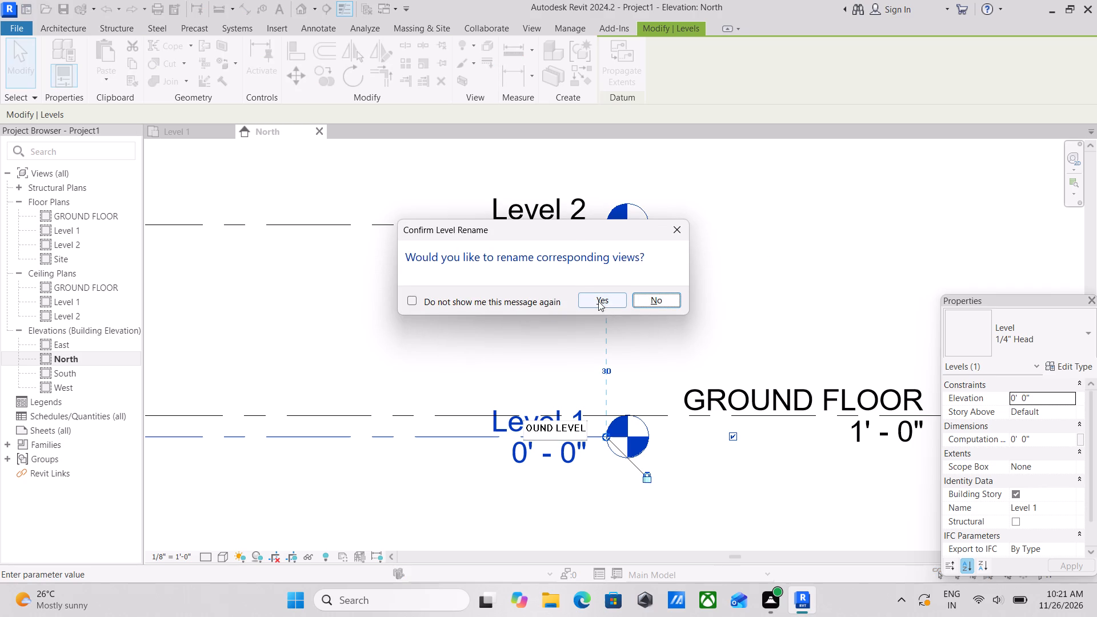
click(584, 294)
scroll(596, 301, down, 2)
middle_drag(467, 309, 670, 338)
middle_drag(466, 352, 561, 371)
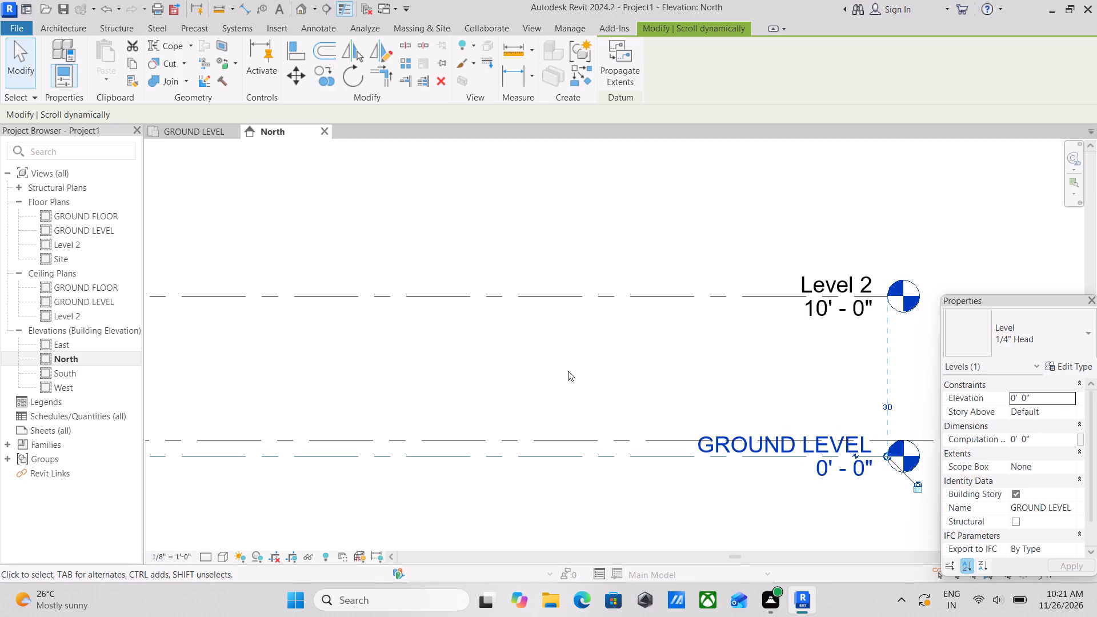
Add an aligned dimension between the Level 2 and GROUND FLOOR lines in the North elevation.
text(DI)
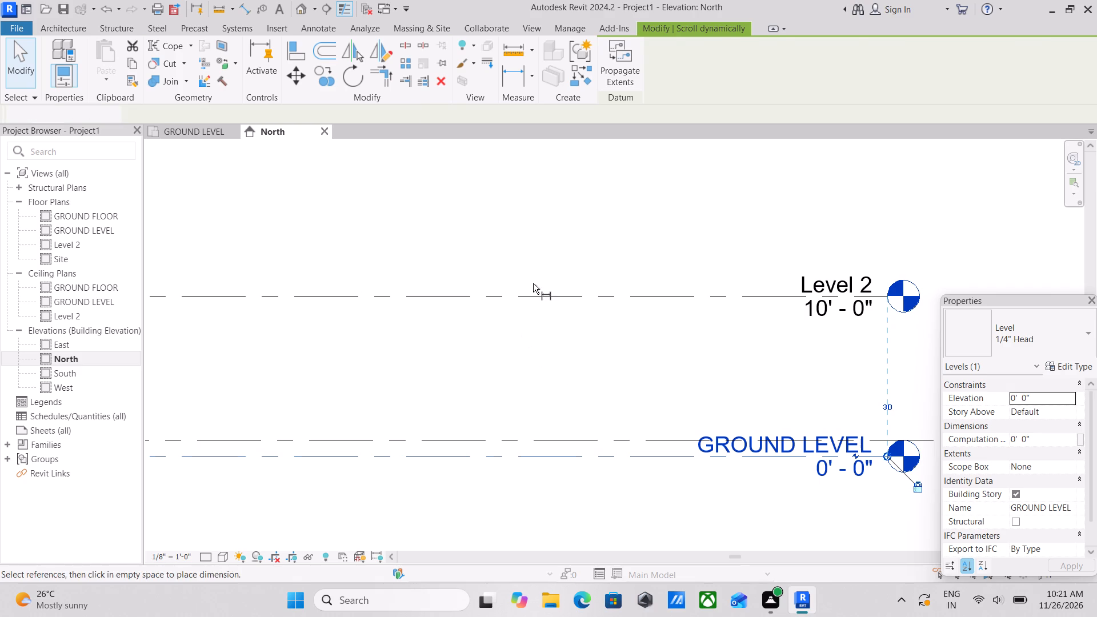
click(527, 297)
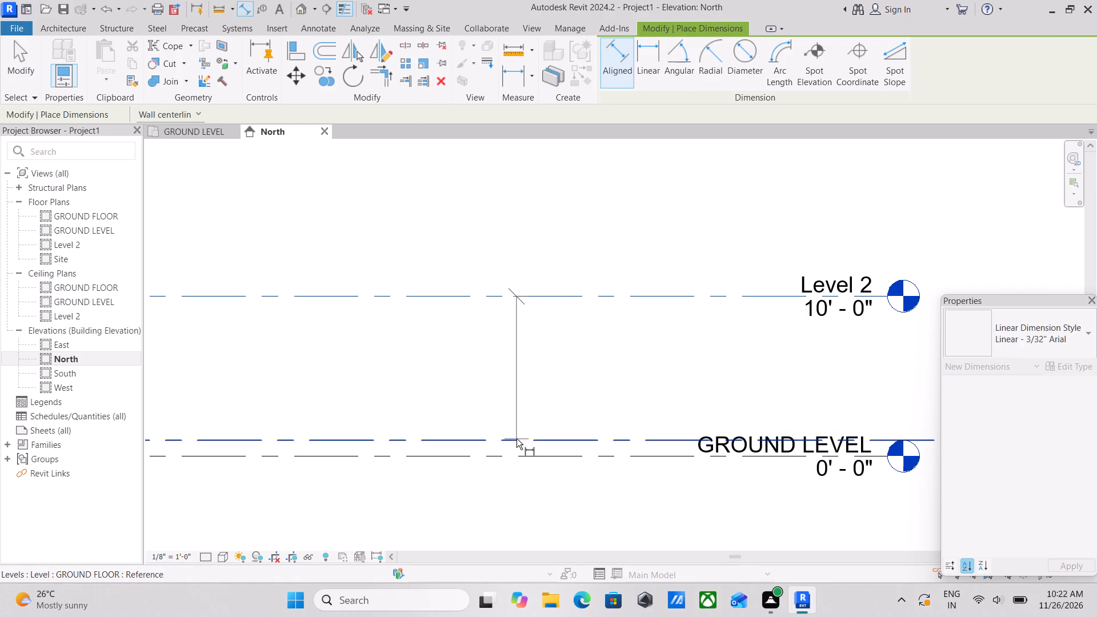
click(517, 439)
click(493, 358)
scroll(463, 406, down, 1)
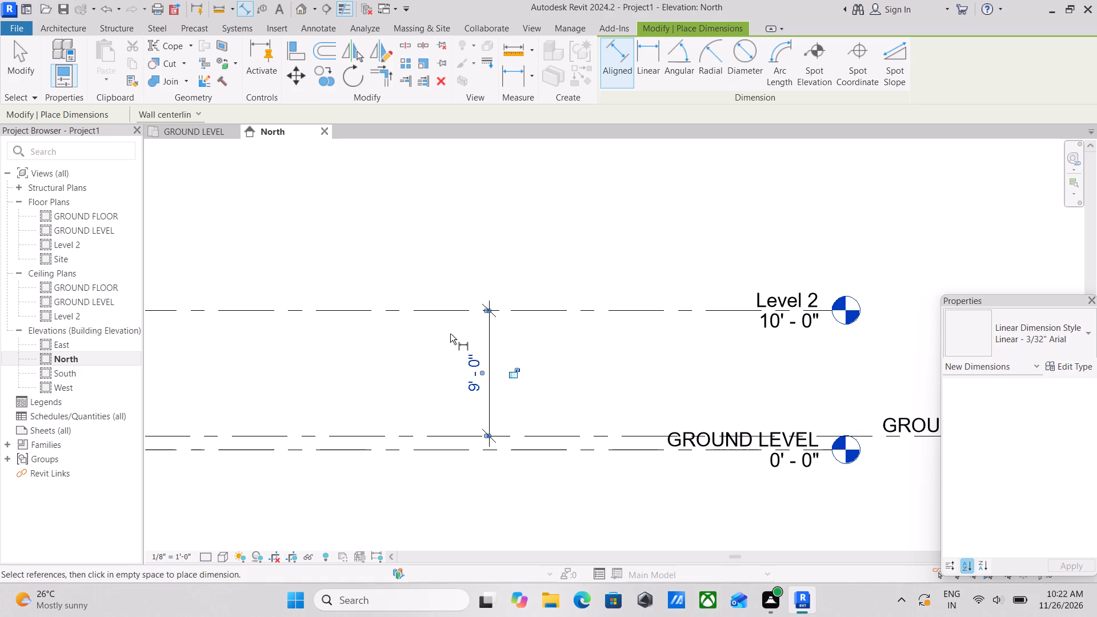
key(Escape)
key(Escape)
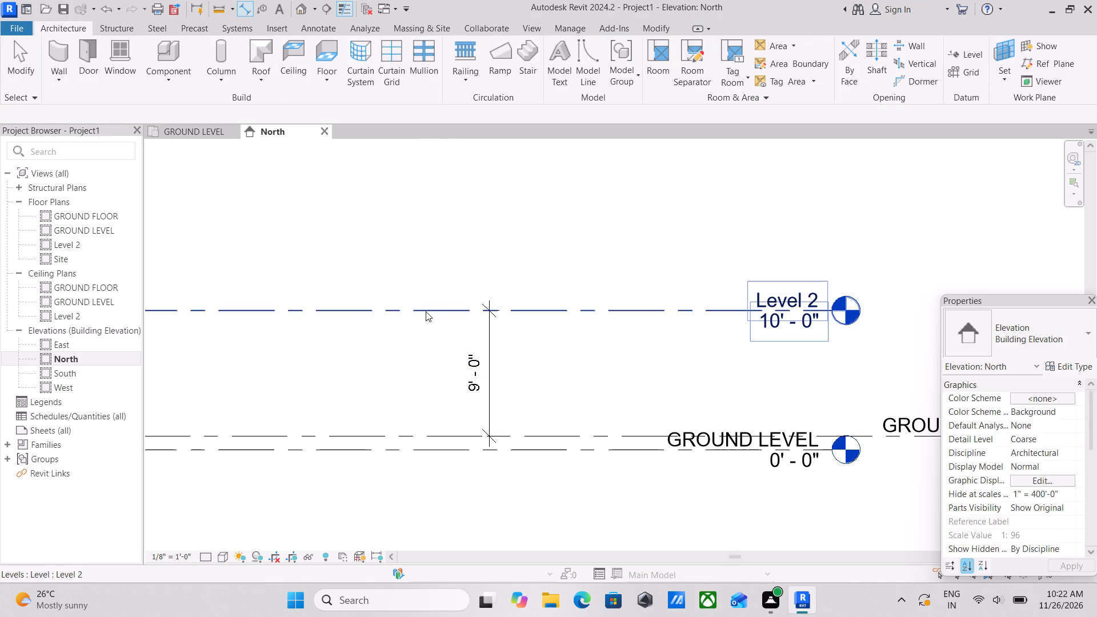
Move Level 2 by setting its dimension above GROUND FLOOR to 10'.
click(426, 311)
click(477, 374)
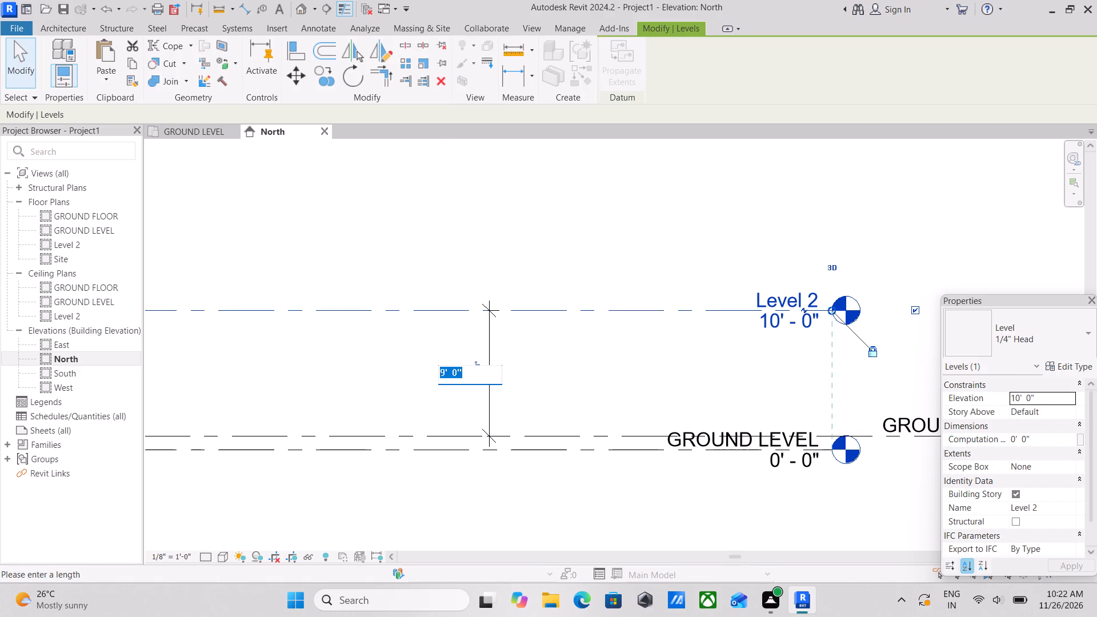
text(10)
key(apostrophe)
key(Return)
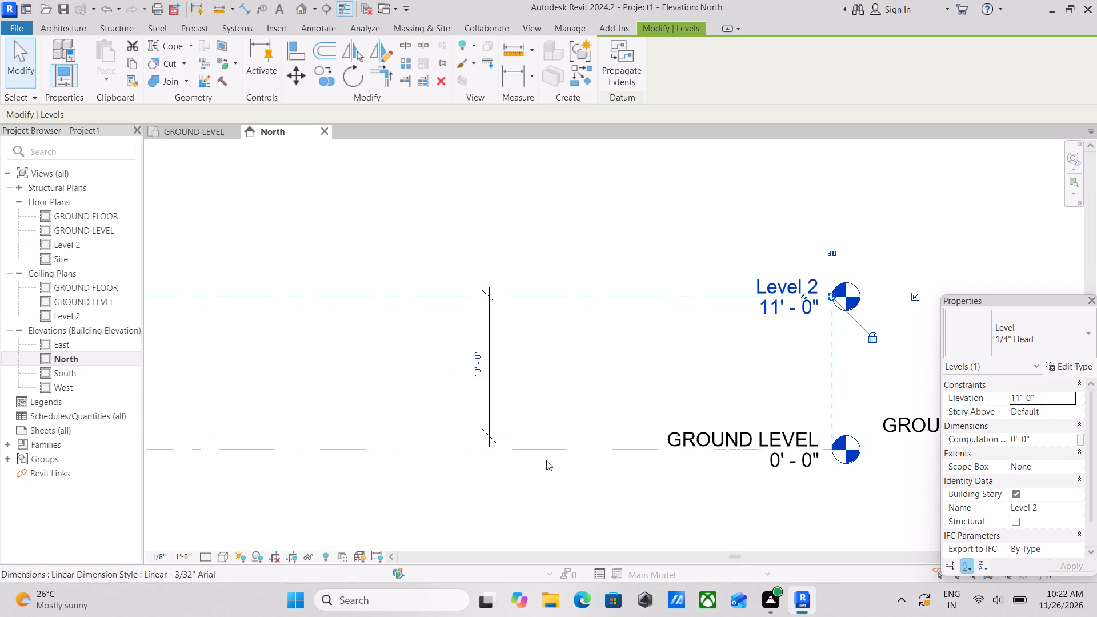
key(Escape)
Create a new level offset 10' above Level 2 by picking the Level 2 line.
scroll(534, 342, down, 2)
middle_drag(575, 344, 616, 347)
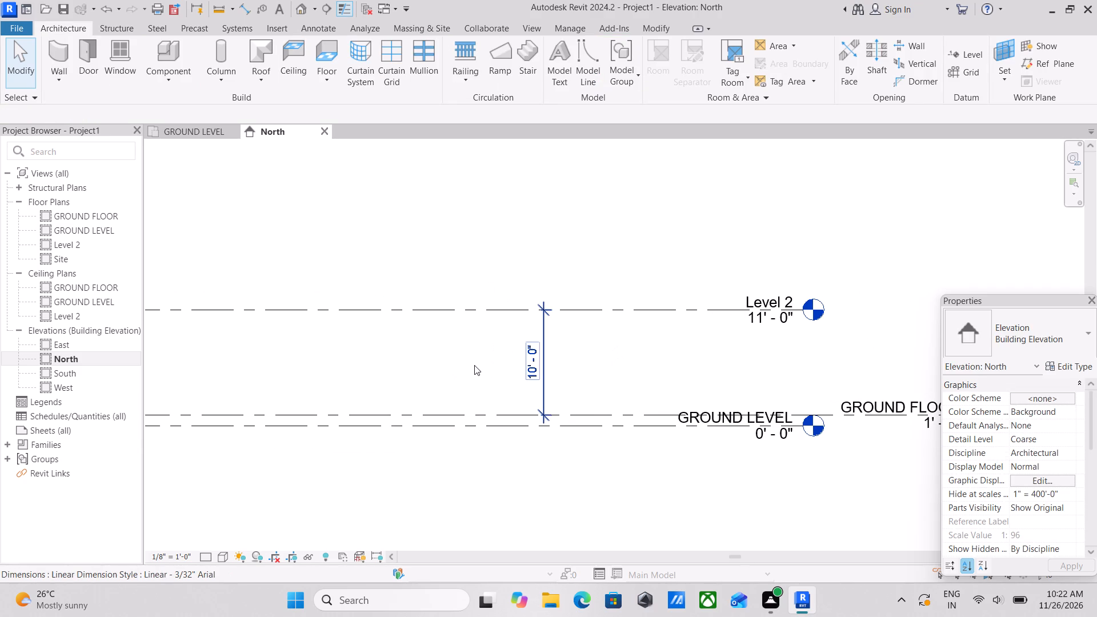
text(LL)
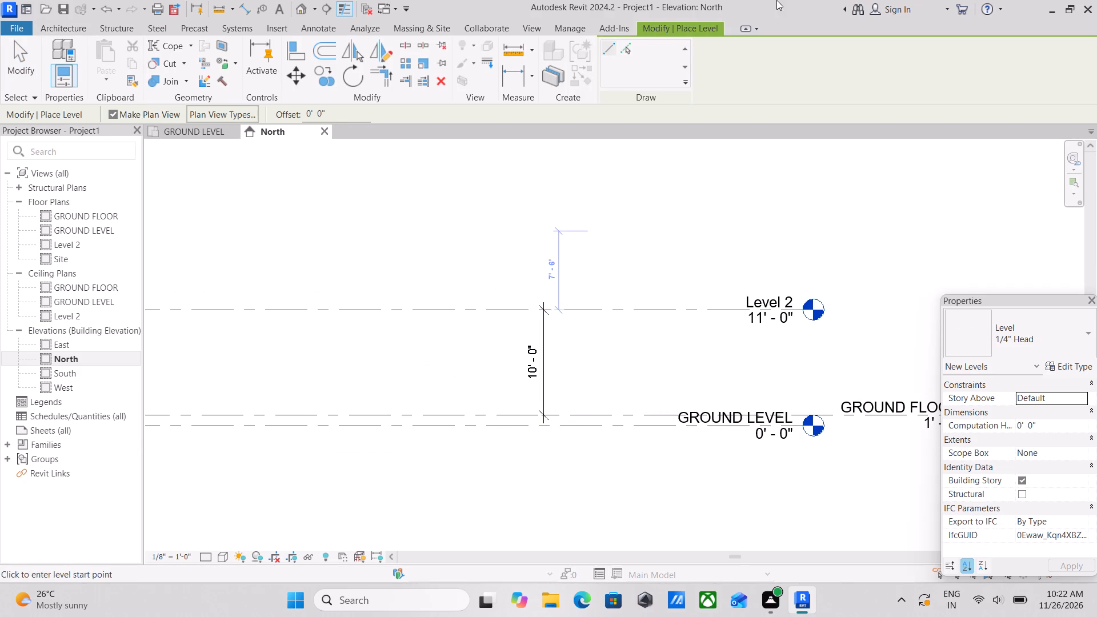
click(631, 49)
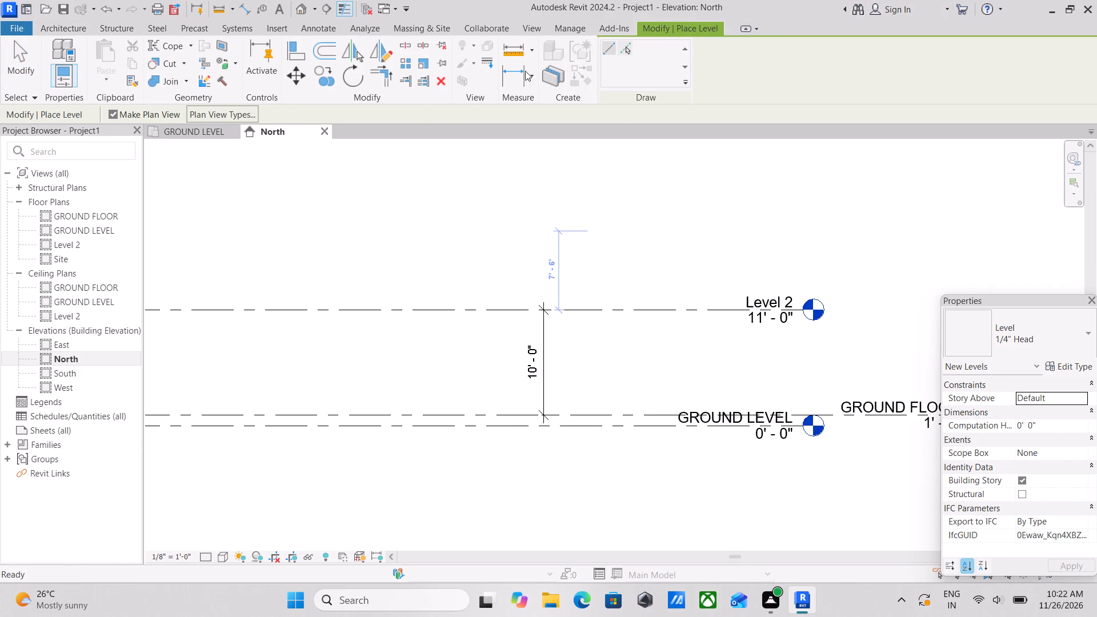
drag(326, 110, 220, 121)
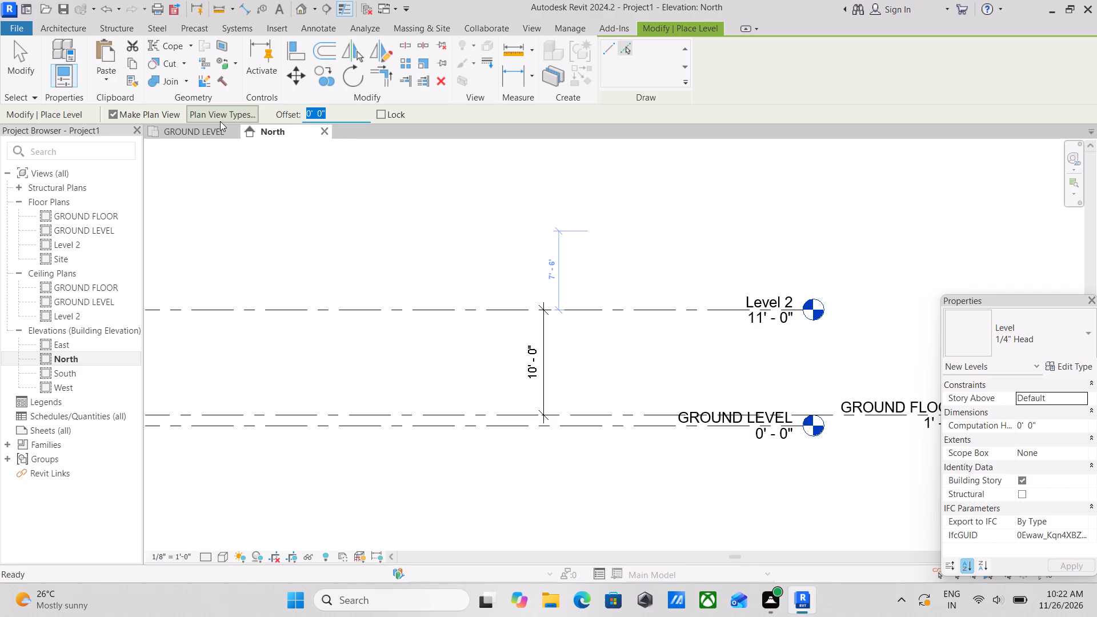
text(10')
key(Return)
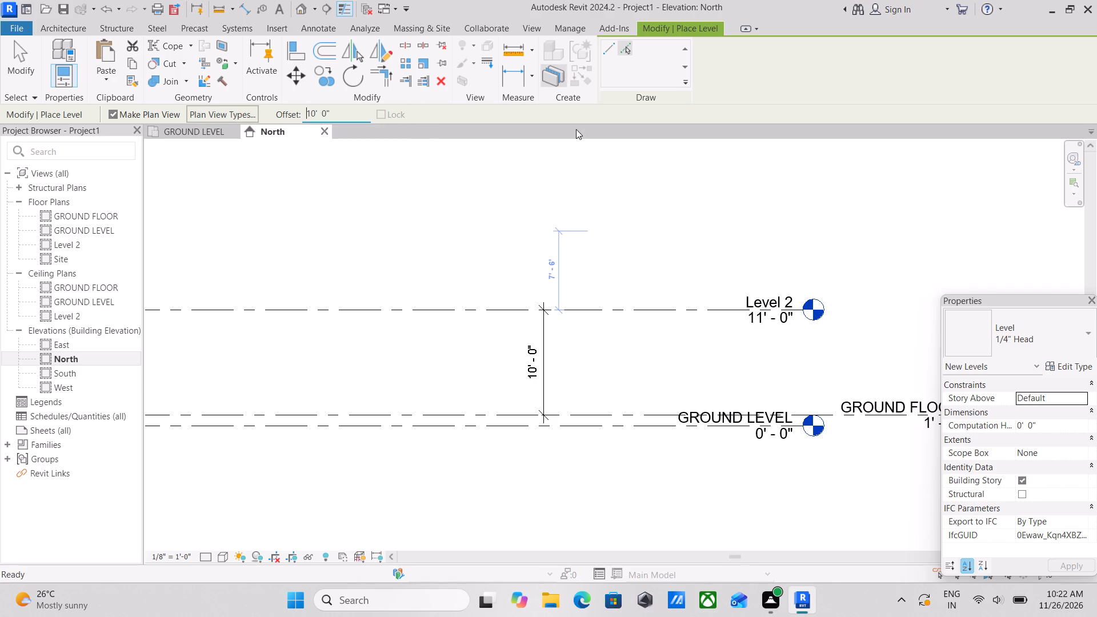
click(626, 49)
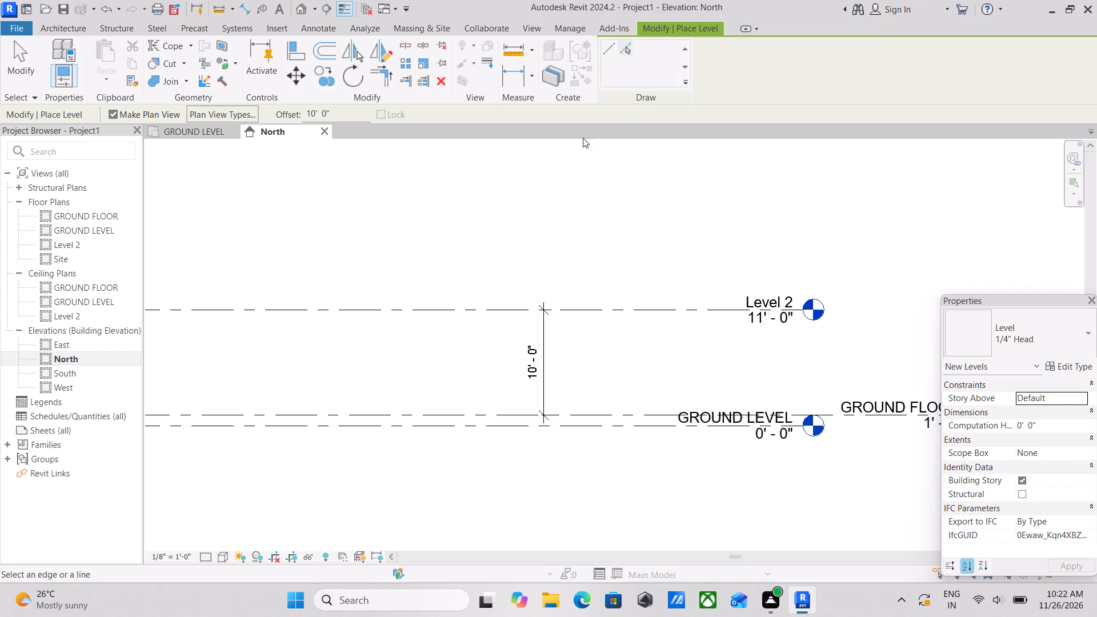
click(445, 306)
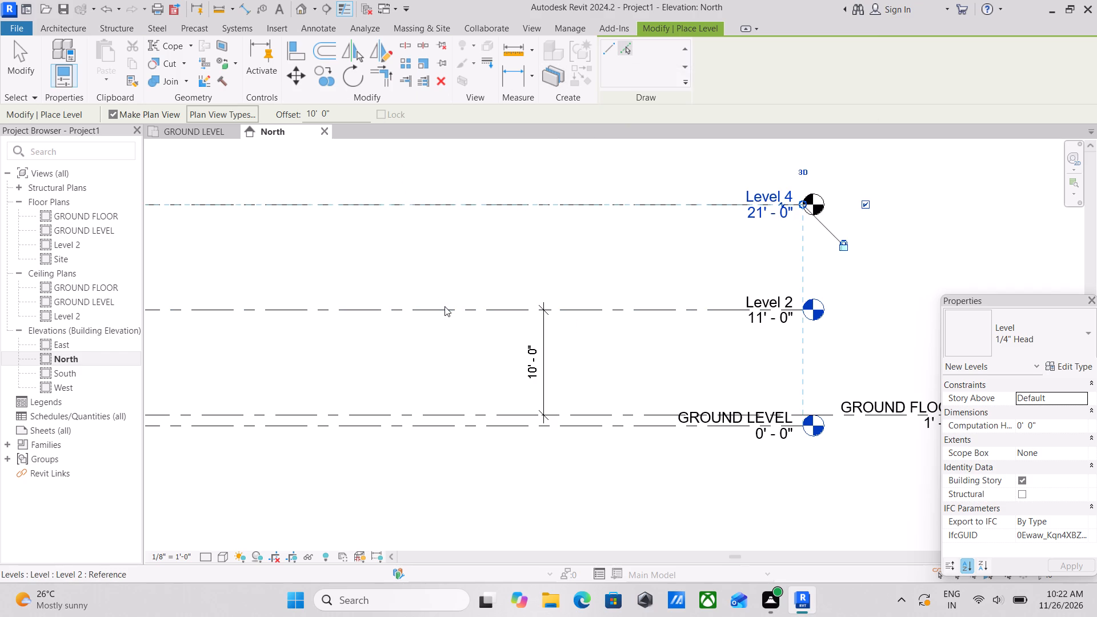
Add two more levels above Level 4, each offset 10' from the level below, and end level placement.
scroll(447, 306, down, 2)
middle_drag(457, 255, 517, 302)
scroll(485, 273, down, 2)
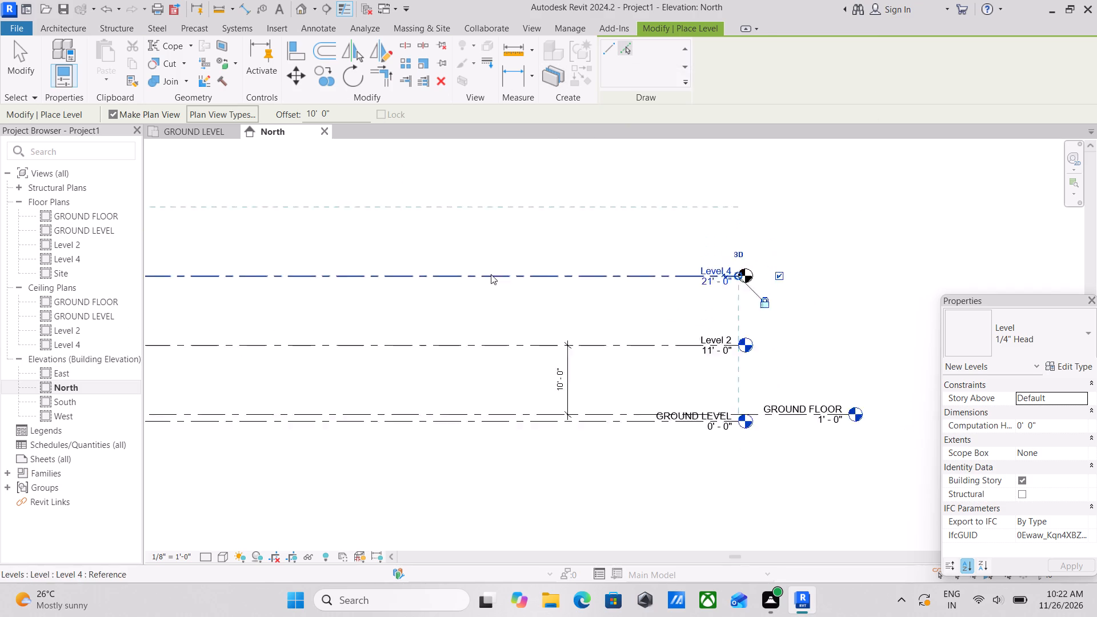
middle_drag(501, 281, 569, 312)
scroll(508, 303, down, 2)
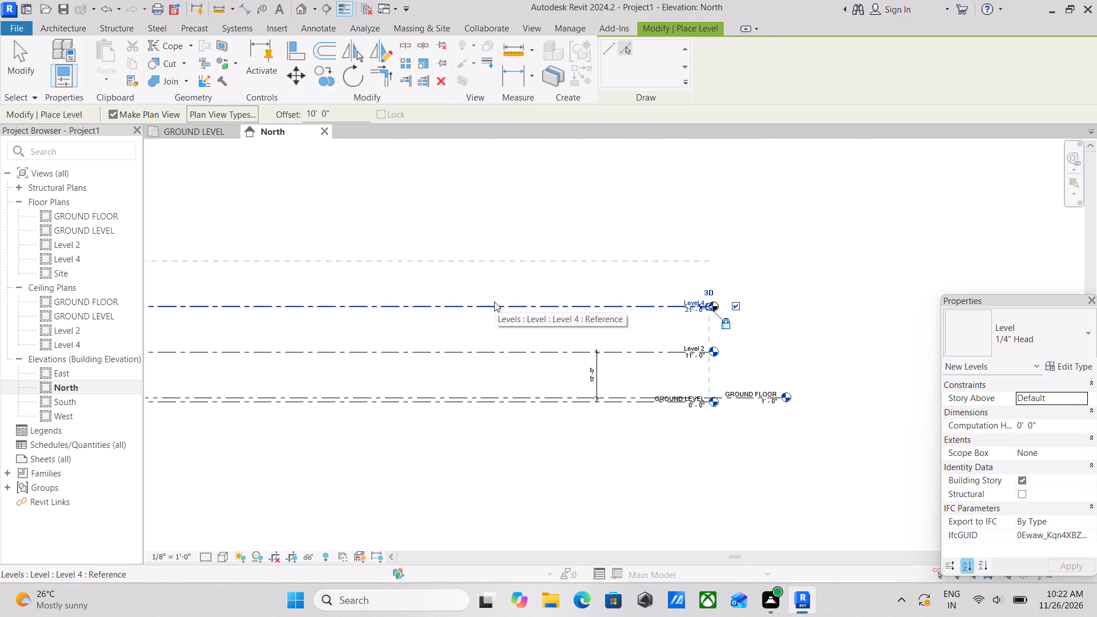
click(494, 302)
middle_drag(510, 286, 568, 380)
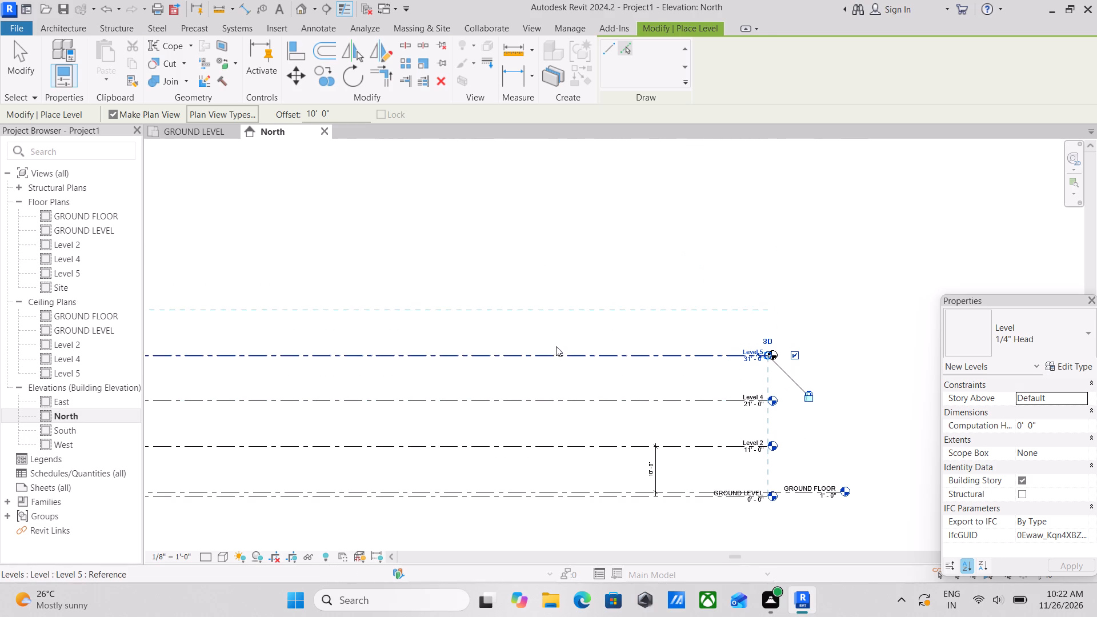
click(558, 353)
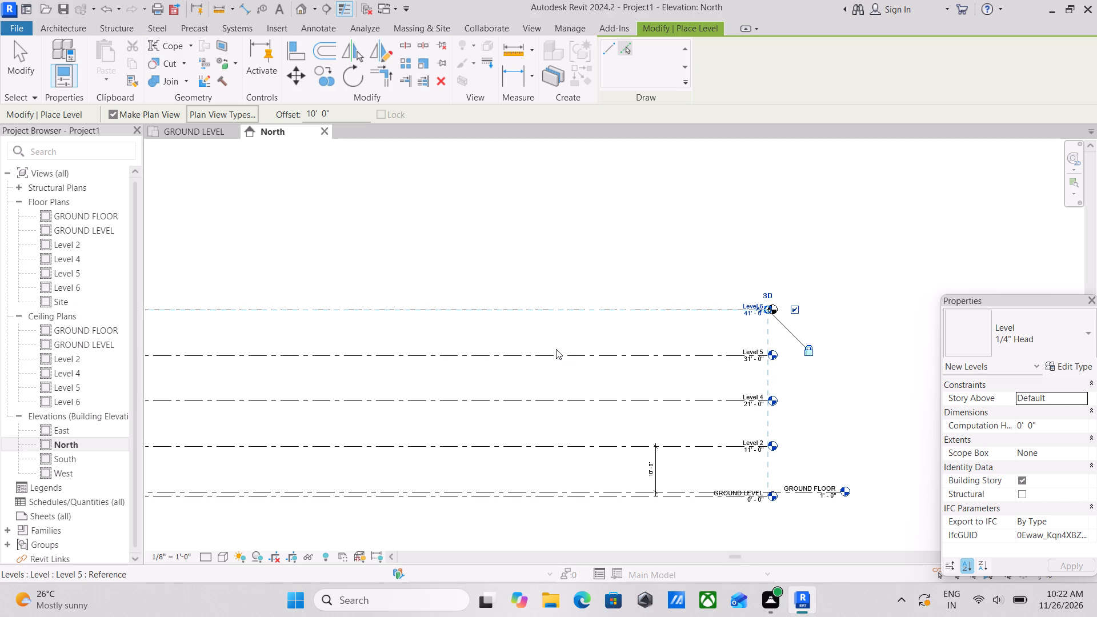
key(Escape)
middle_drag(591, 383, 560, 266)
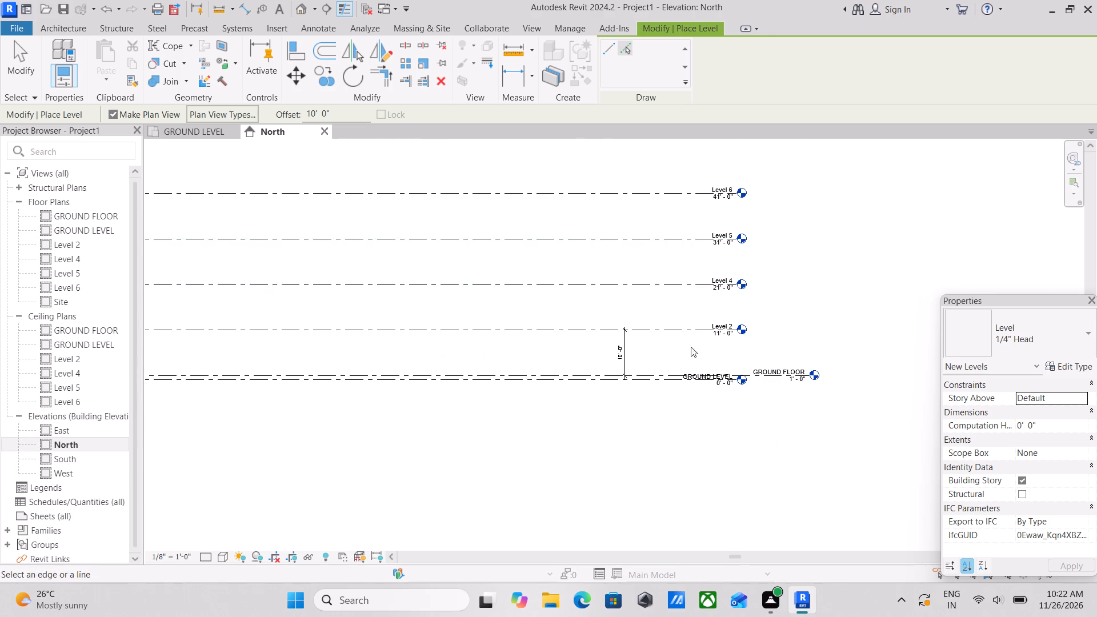
scroll(710, 351, up, 2)
key(Escape)
Rename Level 2 as FIRST FLR and rename its corresponding views to match.
scroll(724, 326, up, 3)
middle_drag(719, 322, 696, 284)
scroll(715, 286, up, 6)
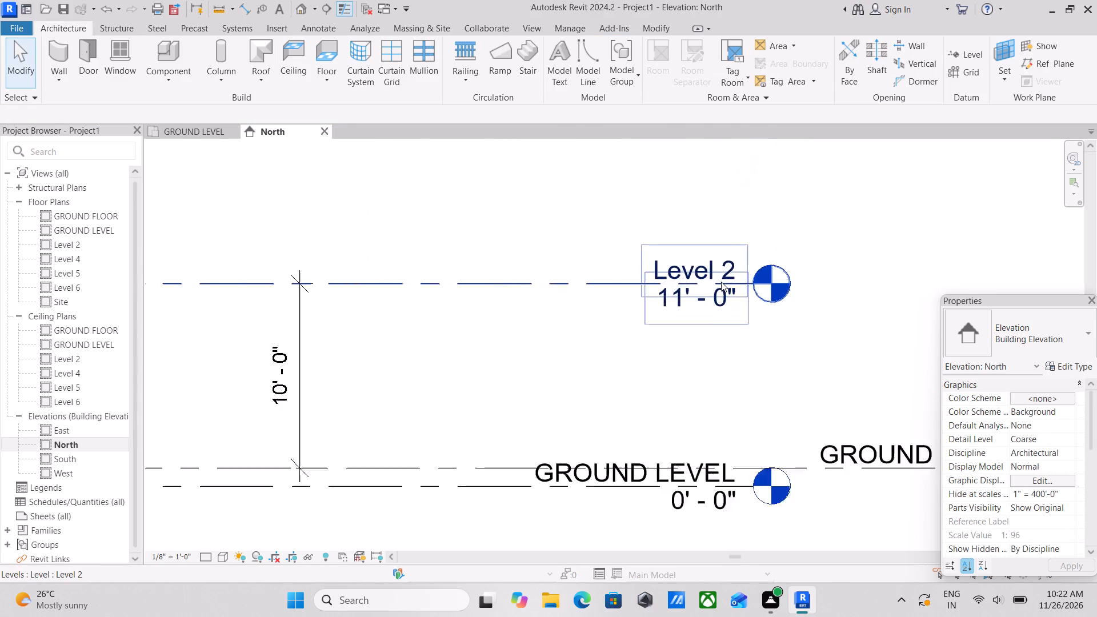
scroll(721, 282, up, 8)
scroll(716, 267, down, 6)
scroll(734, 253, up, 7)
scroll(699, 265, down, 4)
double_click(683, 262)
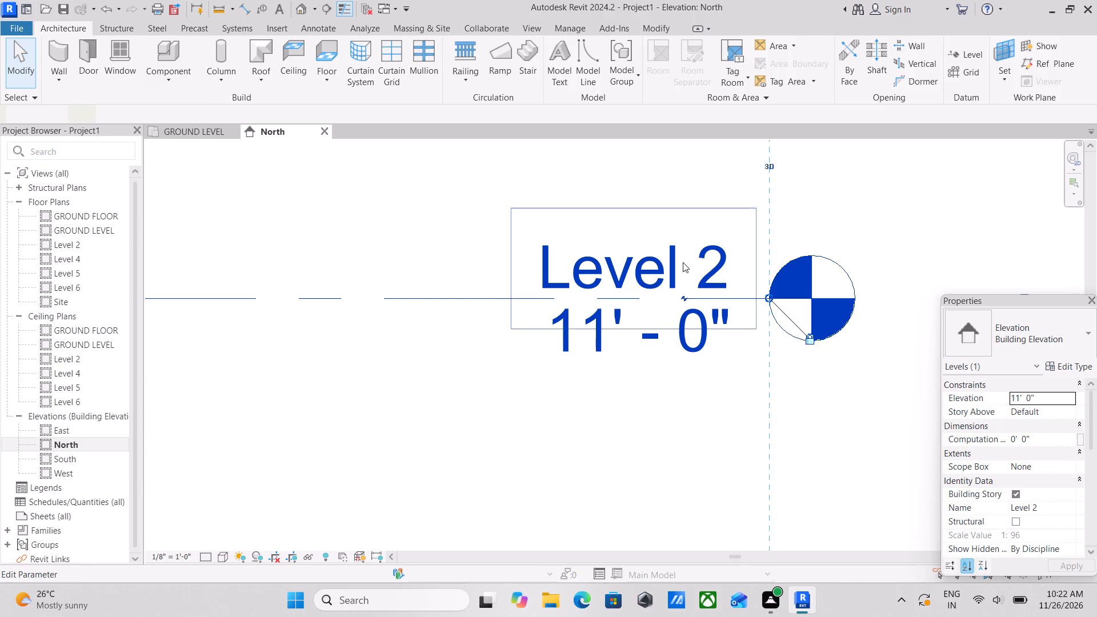
scroll(683, 262, down, 9)
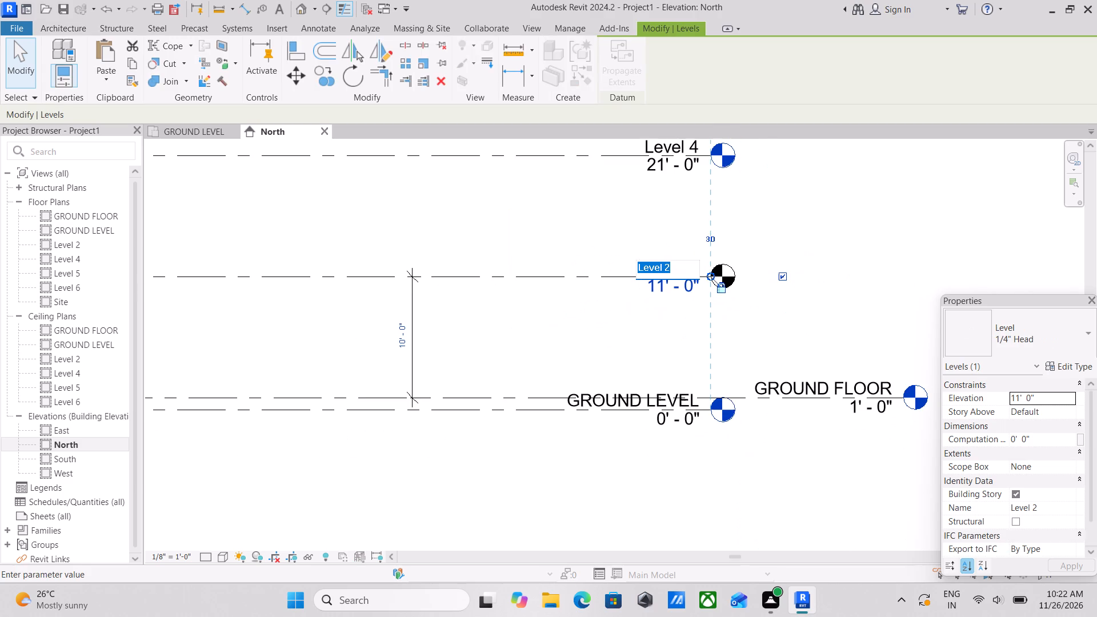
text(FIRST FLR)
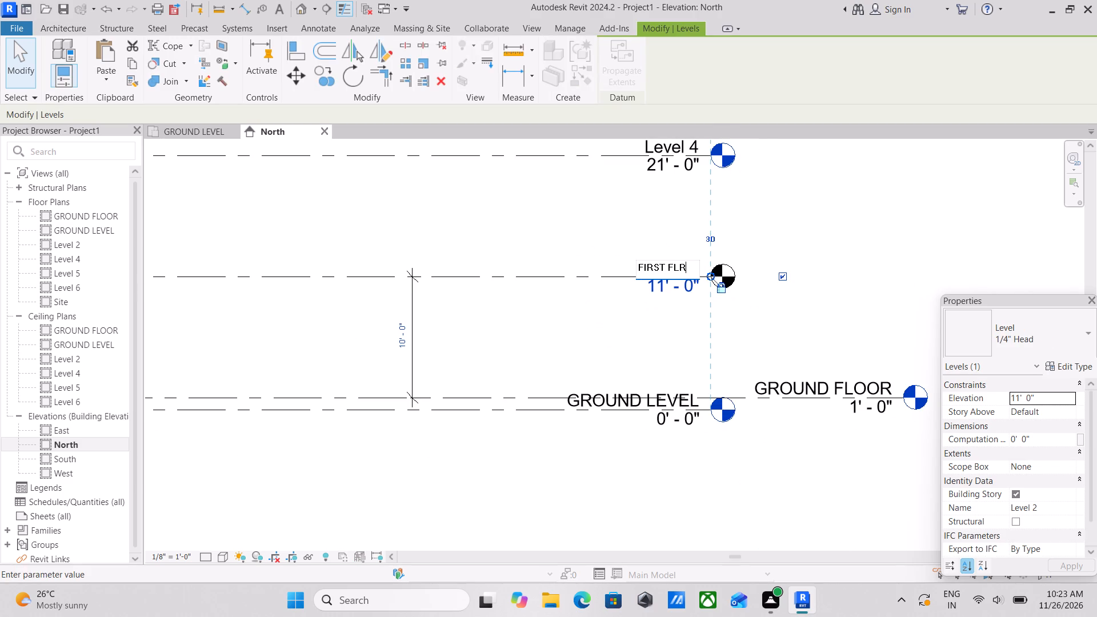
key(Return)
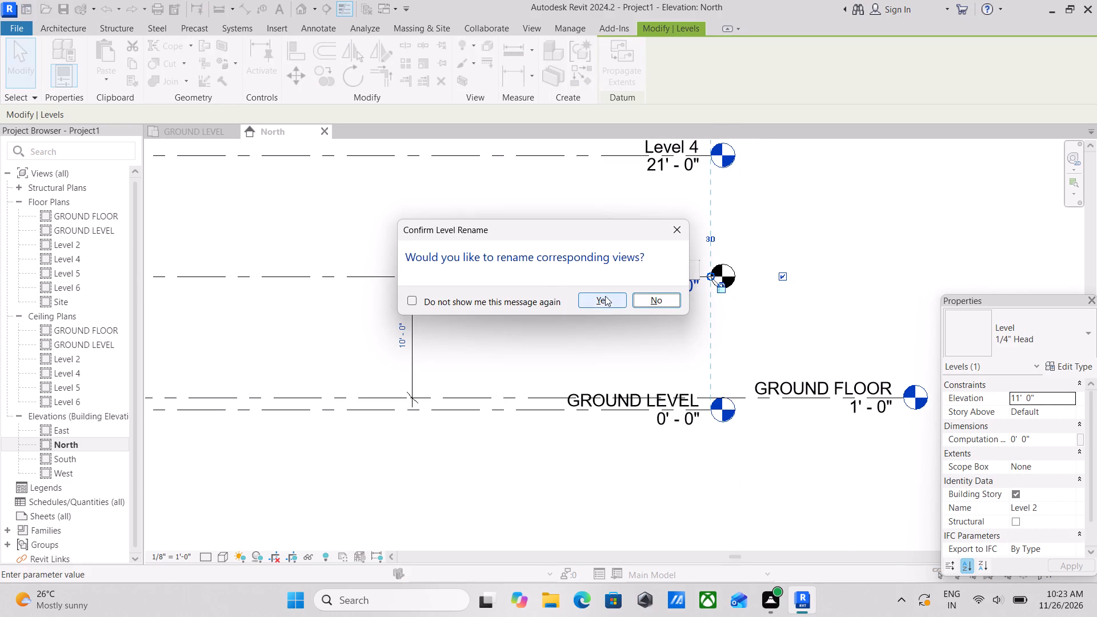
click(603, 296)
Rename Level 4 as SECOND FLR, including its corresponding views.
scroll(639, 312, down, 1)
middle_drag(639, 312, 661, 463)
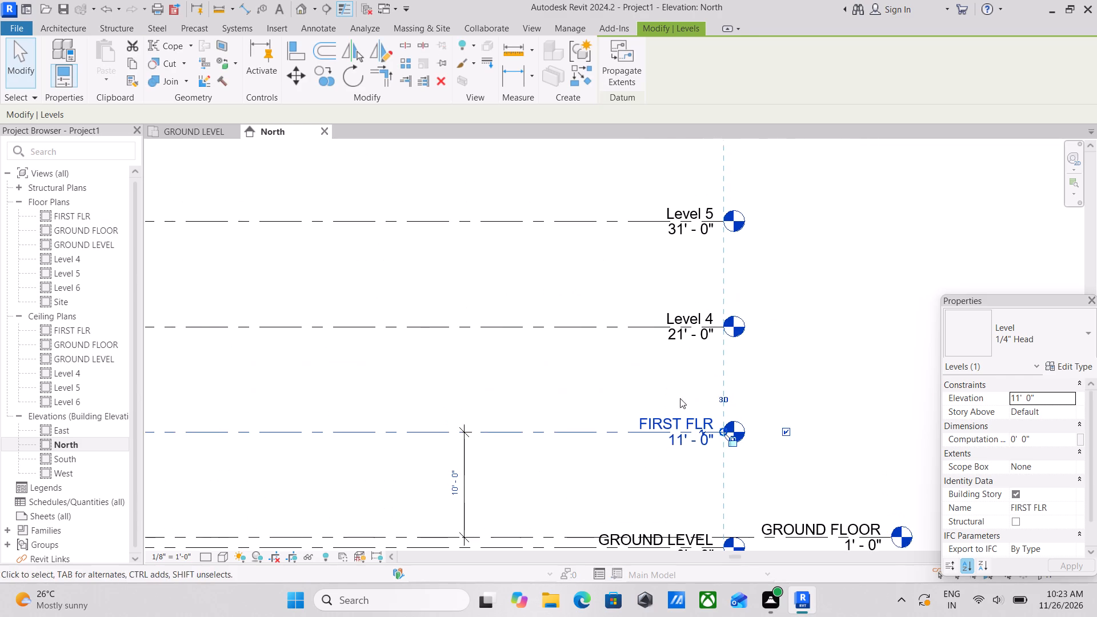
click(691, 314)
click(691, 314)
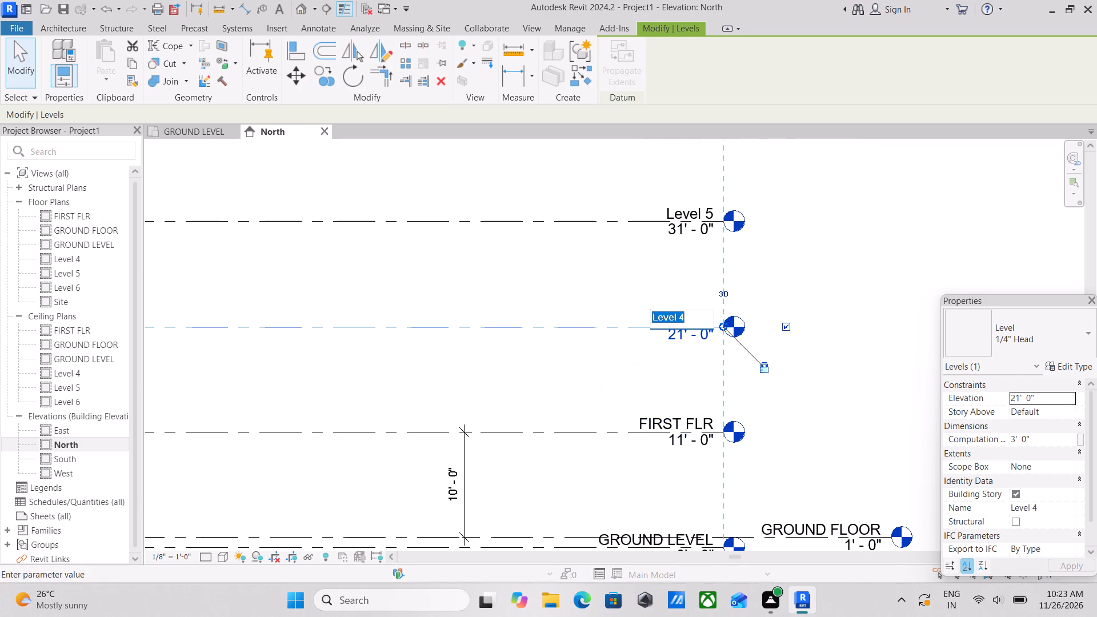
text(SECOND FLR)
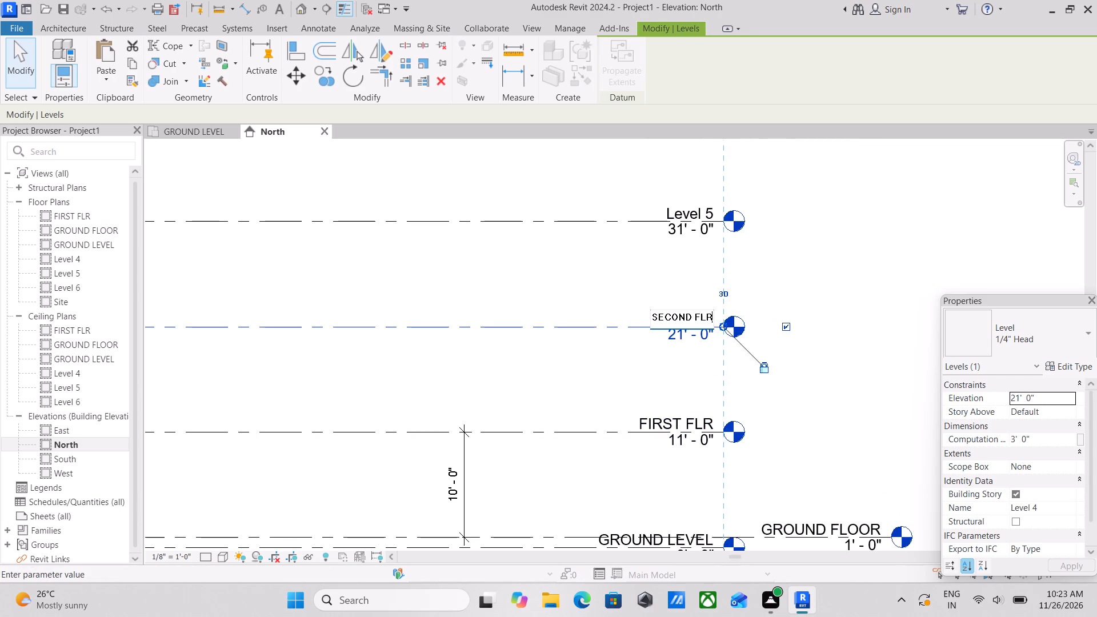
key(Return)
click(606, 303)
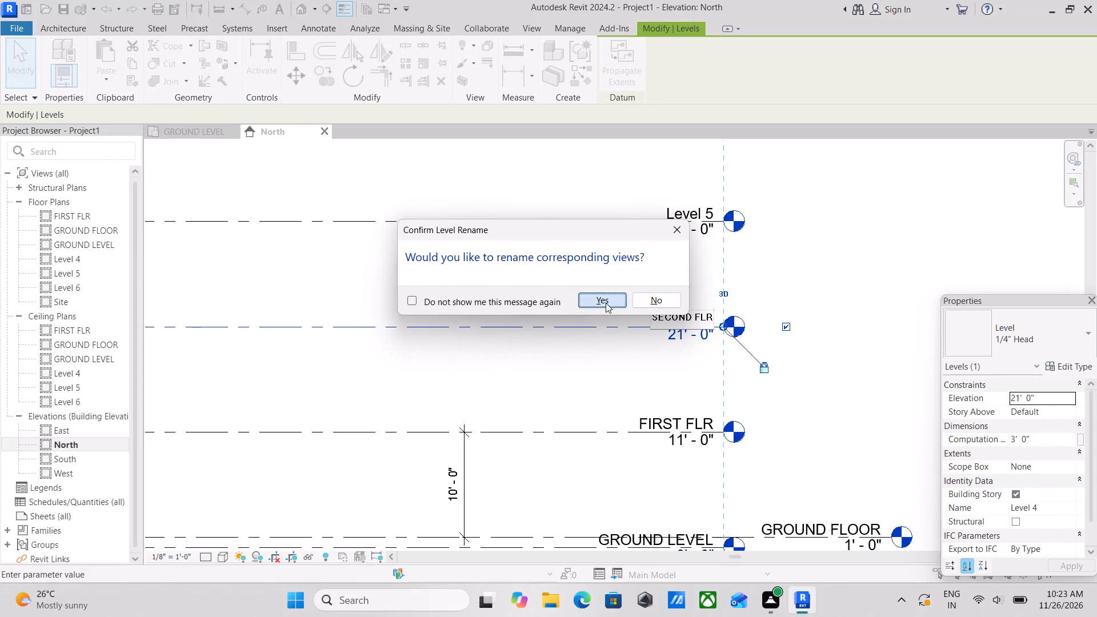
Rename Level 5 as 3RD FLR and rename its corresponding views to match.
double_click(690, 206)
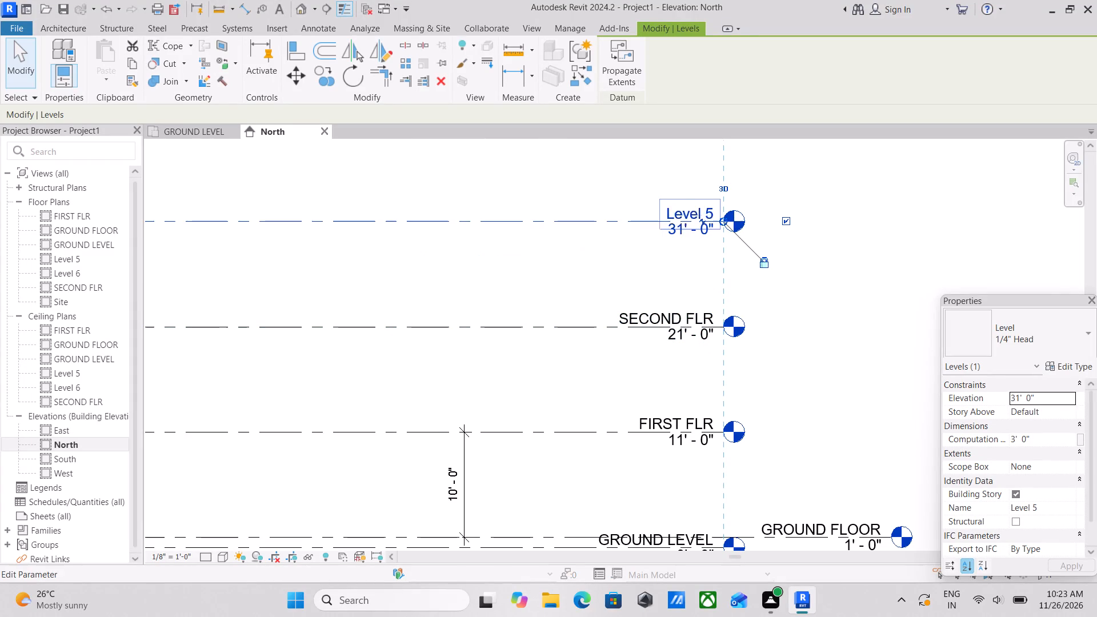
text(3RD FLR)
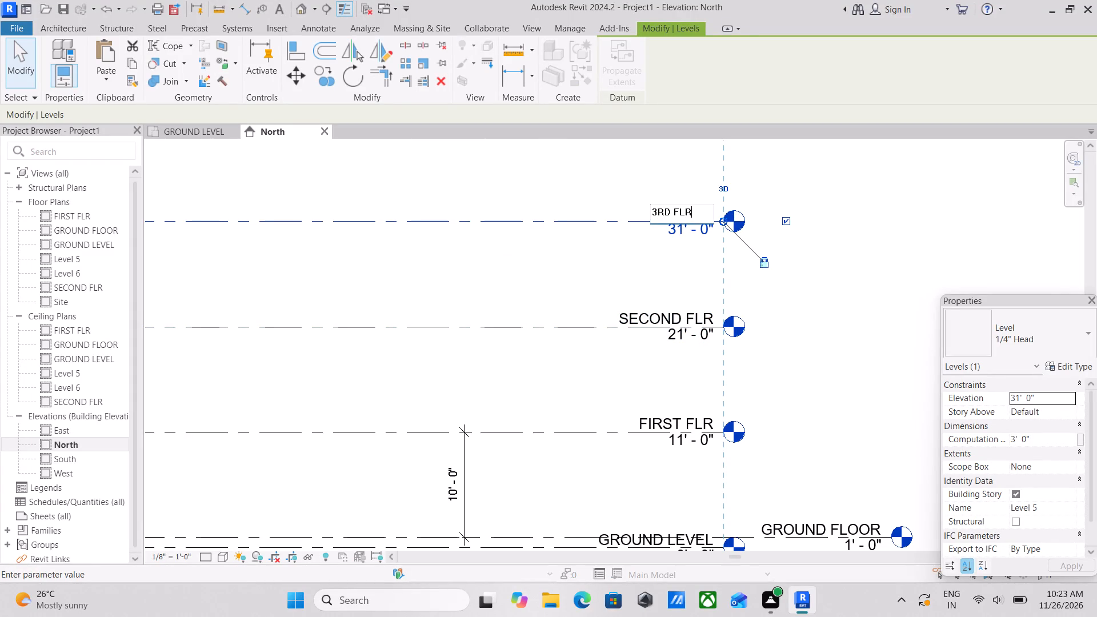
key(Return)
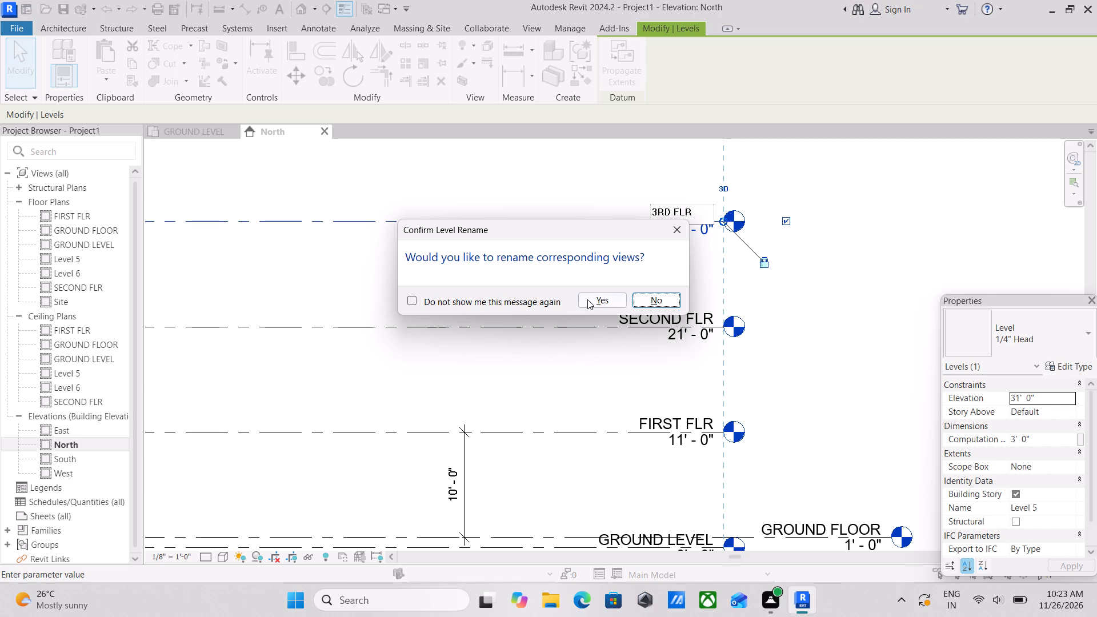
click(587, 299)
Rename Level 6 as 4TH FLR and rename its corresponding views to match.
scroll(603, 351, down, 1)
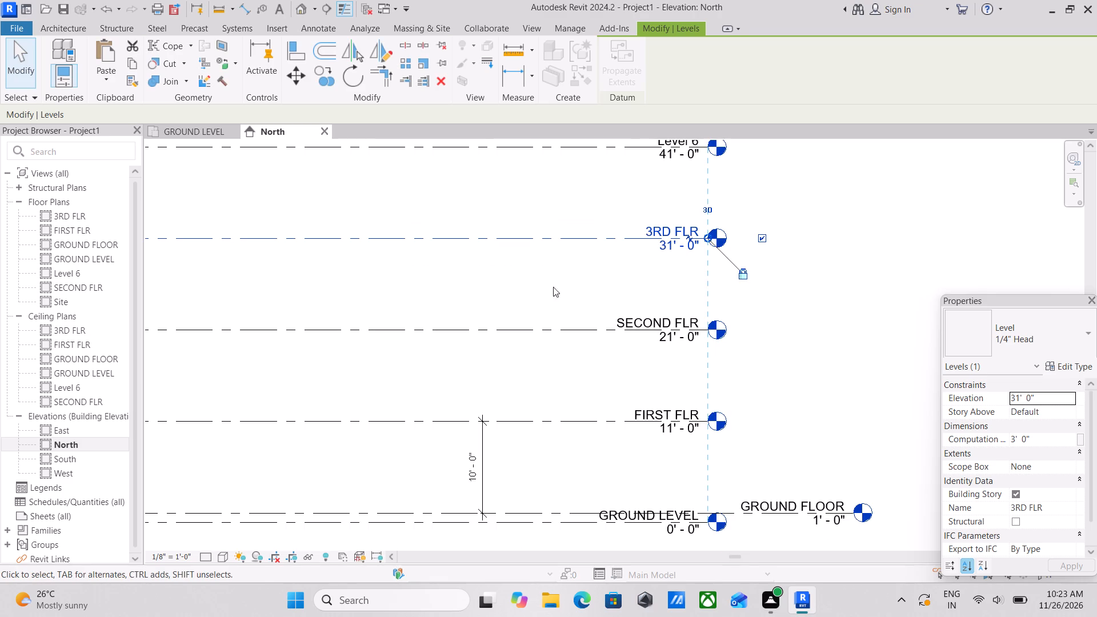
scroll(550, 282, down, 1)
middle_drag(550, 282, 591, 369)
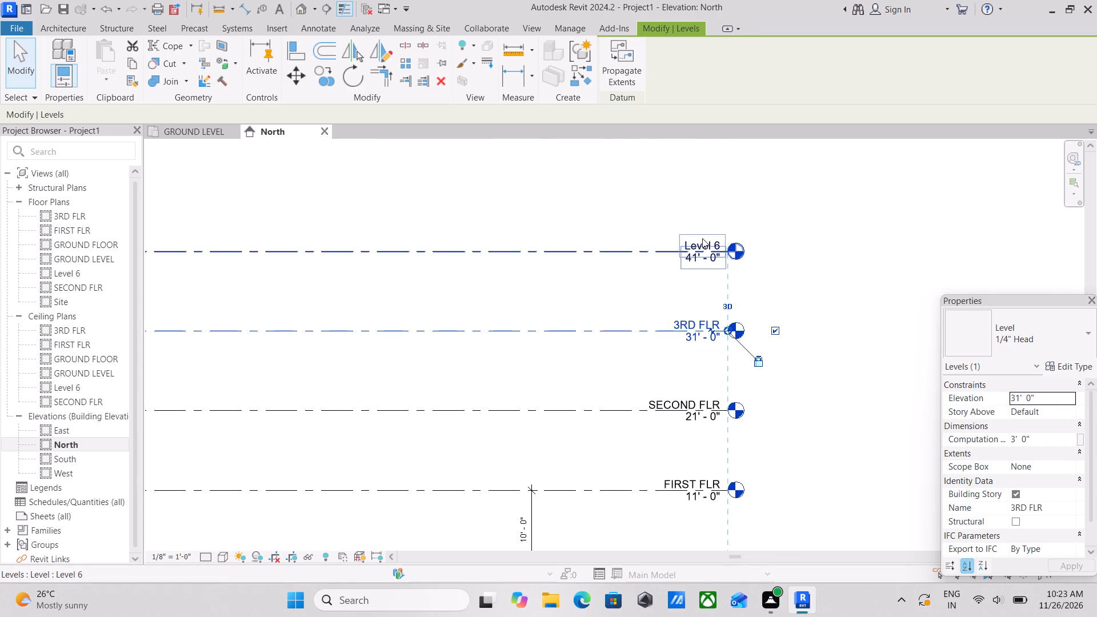
double_click(702, 238)
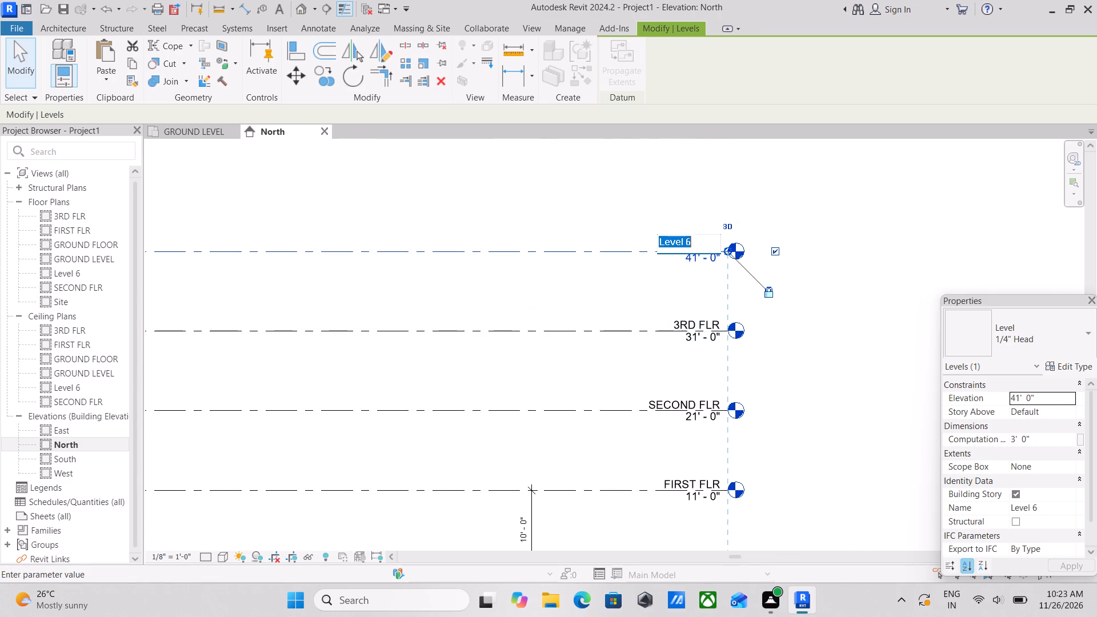
text(4TH FLR)
key(Return)
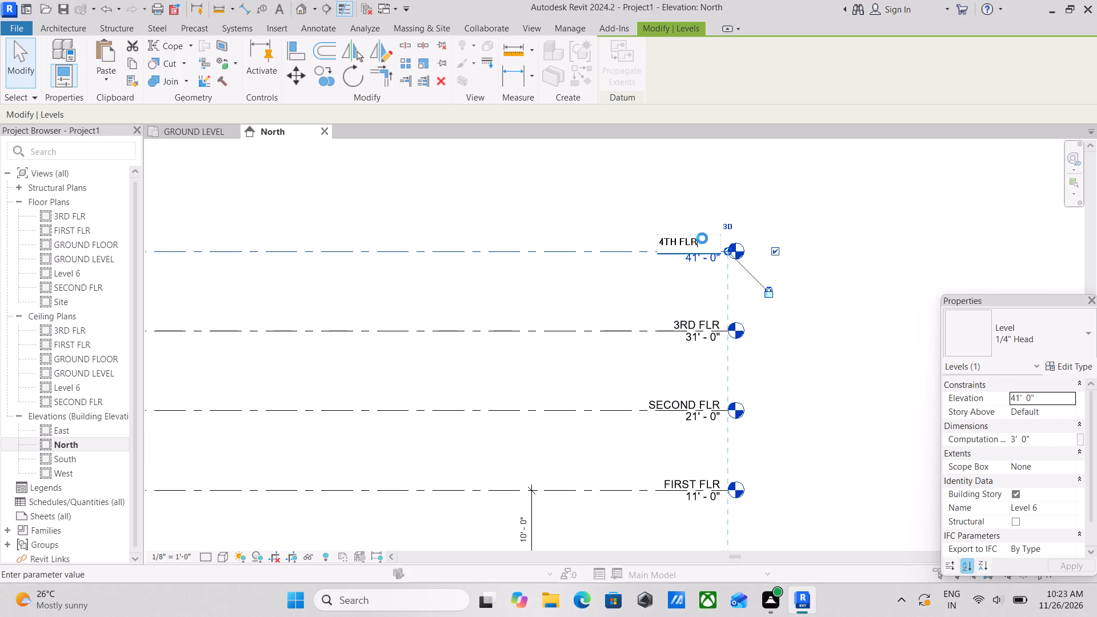
click(600, 303)
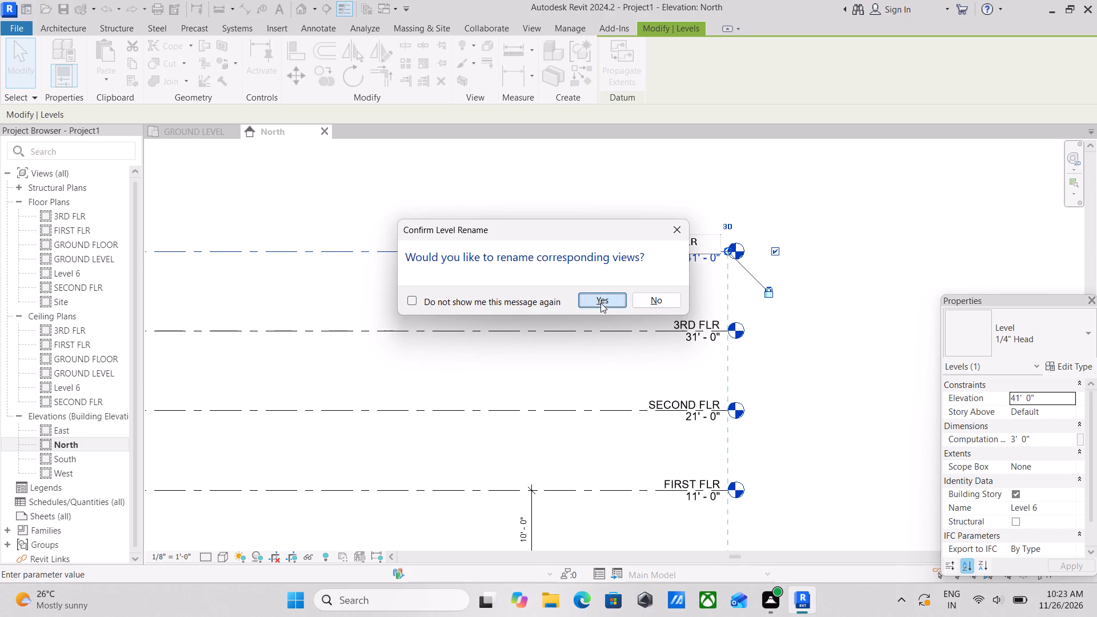
Delete the 10' dimension between the GROUND FLOOR and FIRST FLR levels.
scroll(662, 270, down, 3)
scroll(346, 276, down, 1)
middle_drag(351, 274, 563, 233)
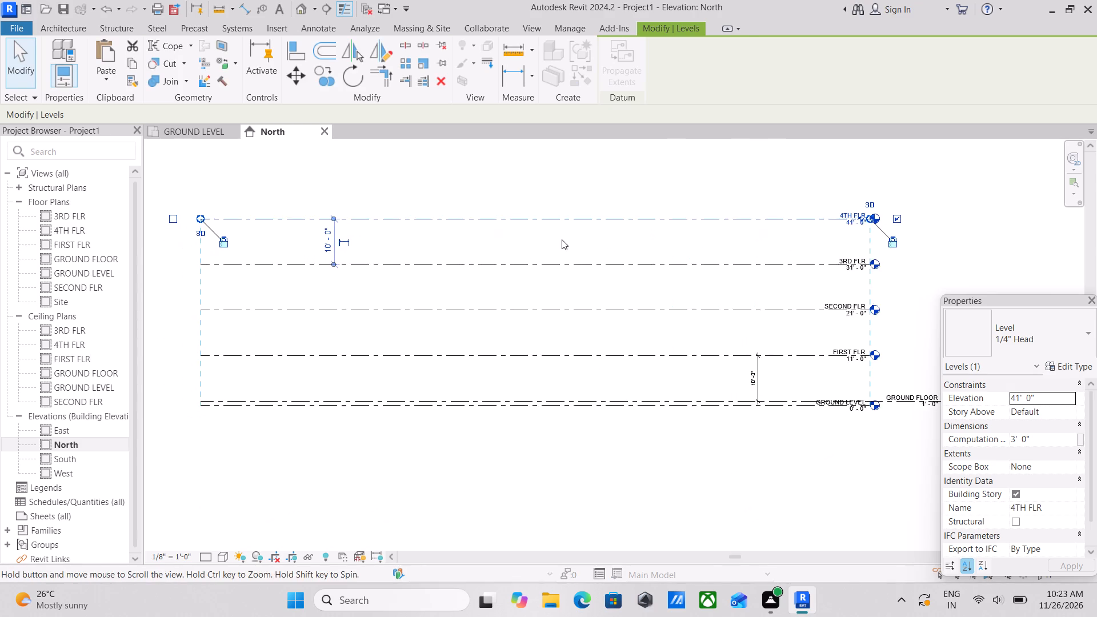
middle_drag(389, 275, 500, 307)
scroll(367, 243, up, 2)
middle_drag(502, 327, 350, 278)
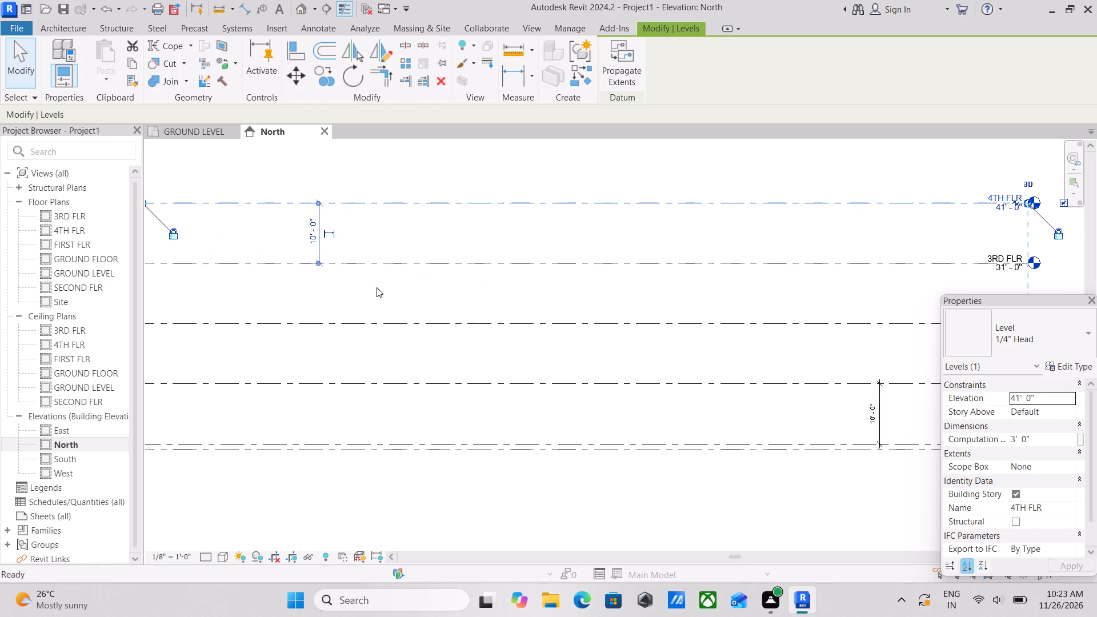
key(Escape)
middle_drag(542, 360, 382, 312)
middle_drag(620, 355, 487, 356)
key(Escape)
scroll(744, 342, up, 2)
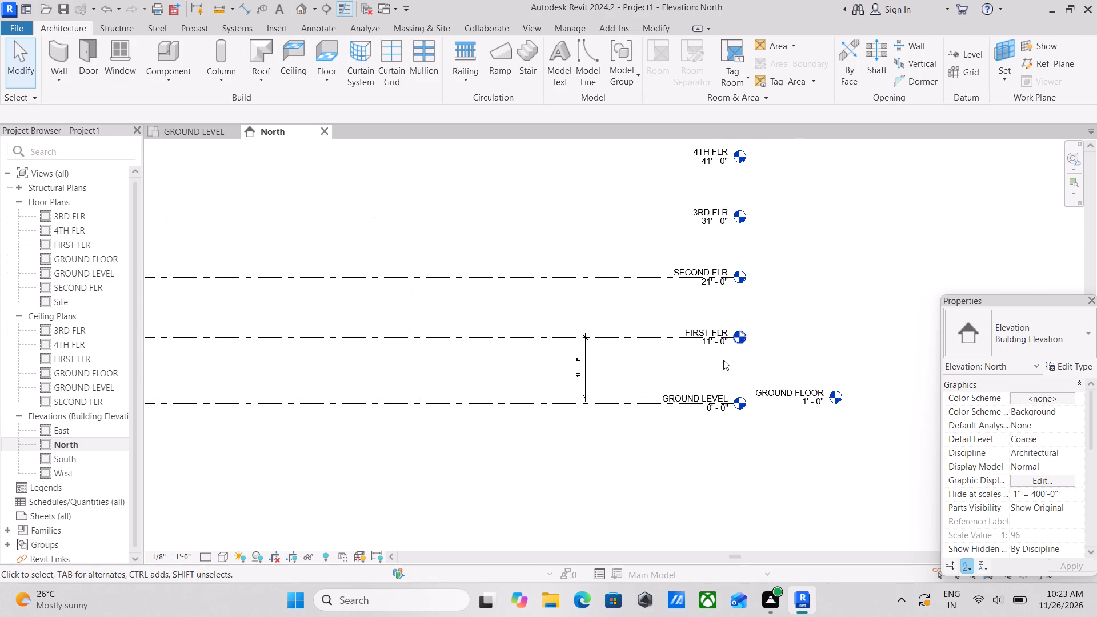
scroll(723, 360, up, 2)
key(Escape)
scroll(515, 396, up, 3)
right_click(458, 384)
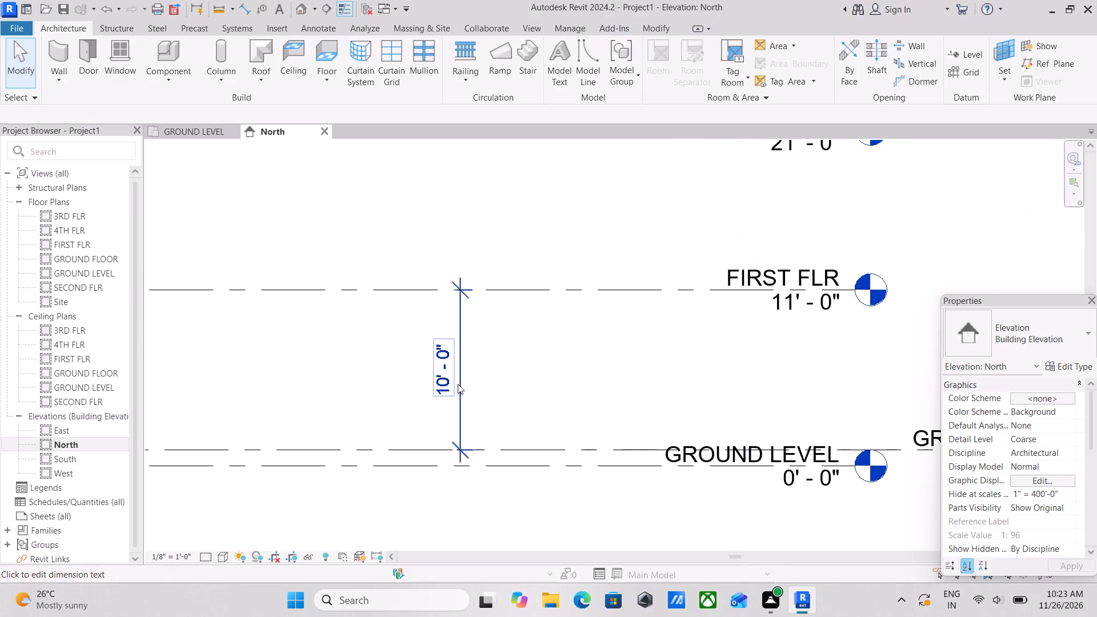
click(493, 392)
Examine the lower level lines and their level heads along the North elevation.
scroll(495, 392, down, 3)
middle_drag(407, 399, 410, 398)
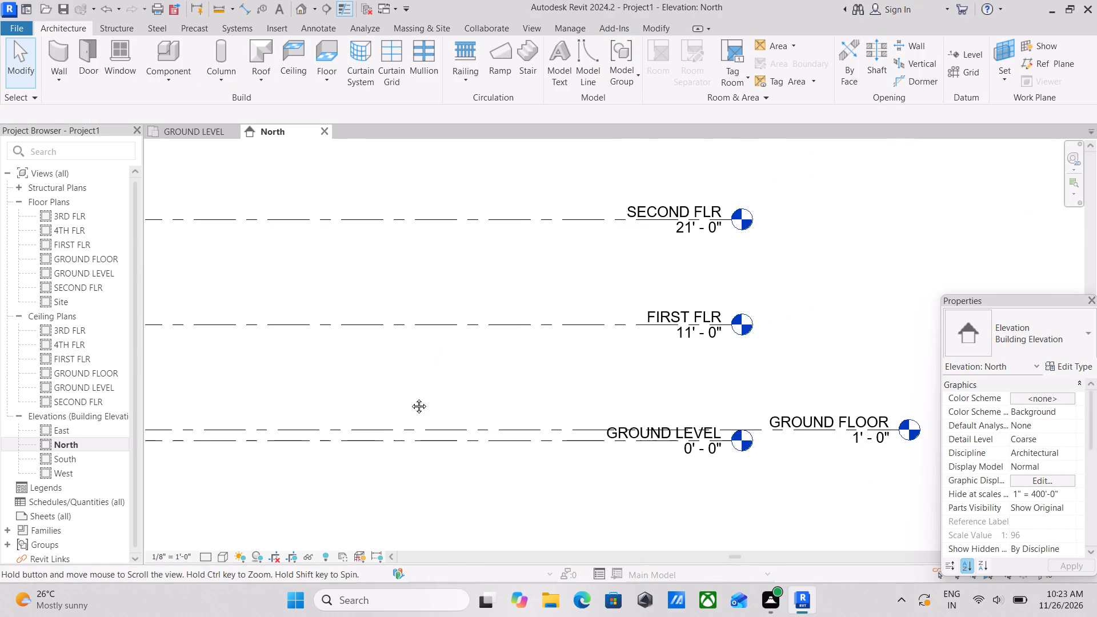
middle_drag(410, 398, 630, 371)
middle_drag(486, 399, 718, 402)
middle_drag(398, 419, 636, 397)
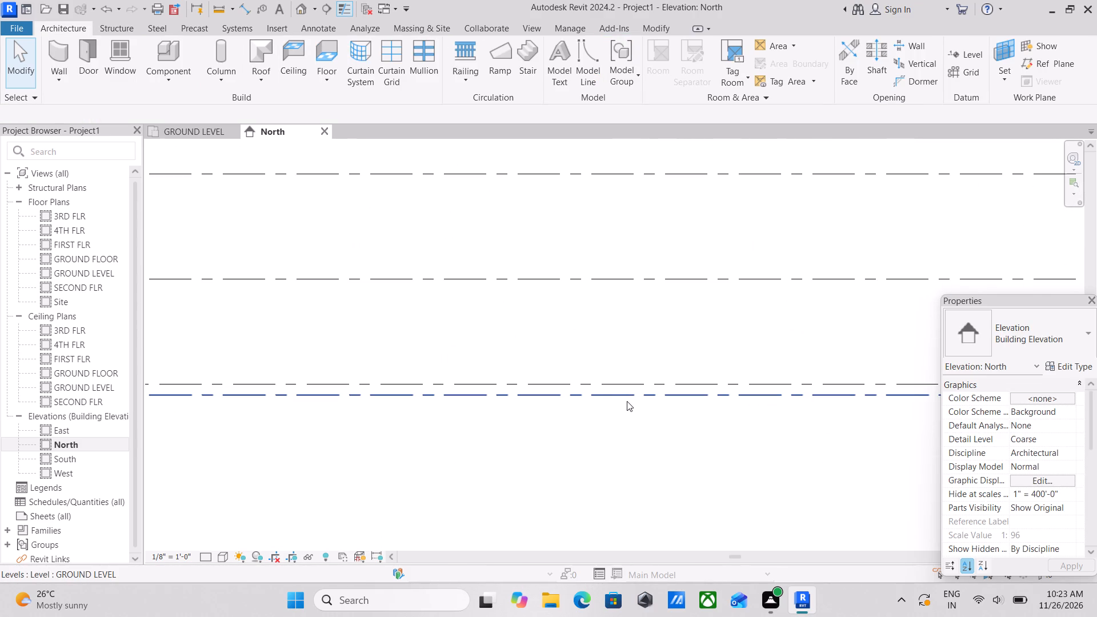
scroll(627, 398, down, 2)
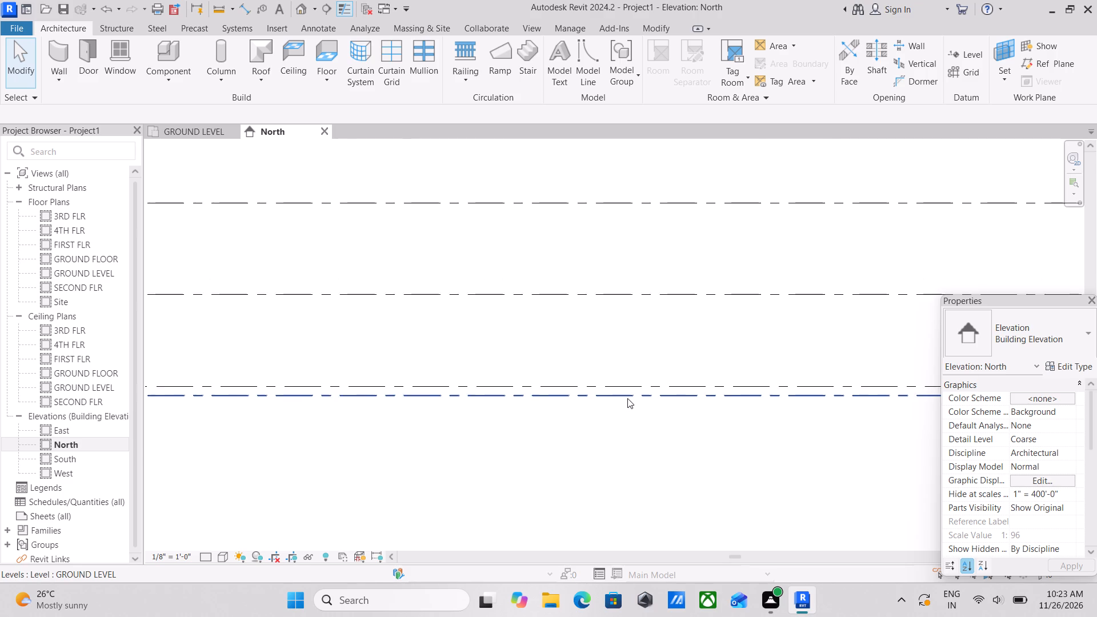
middle_drag(637, 399, 474, 327)
middle_drag(655, 330, 450, 368)
middle_drag(712, 367, 498, 376)
scroll(478, 377, down, 1)
middle_drag(466, 387, 584, 334)
middle_drag(466, 355, 564, 376)
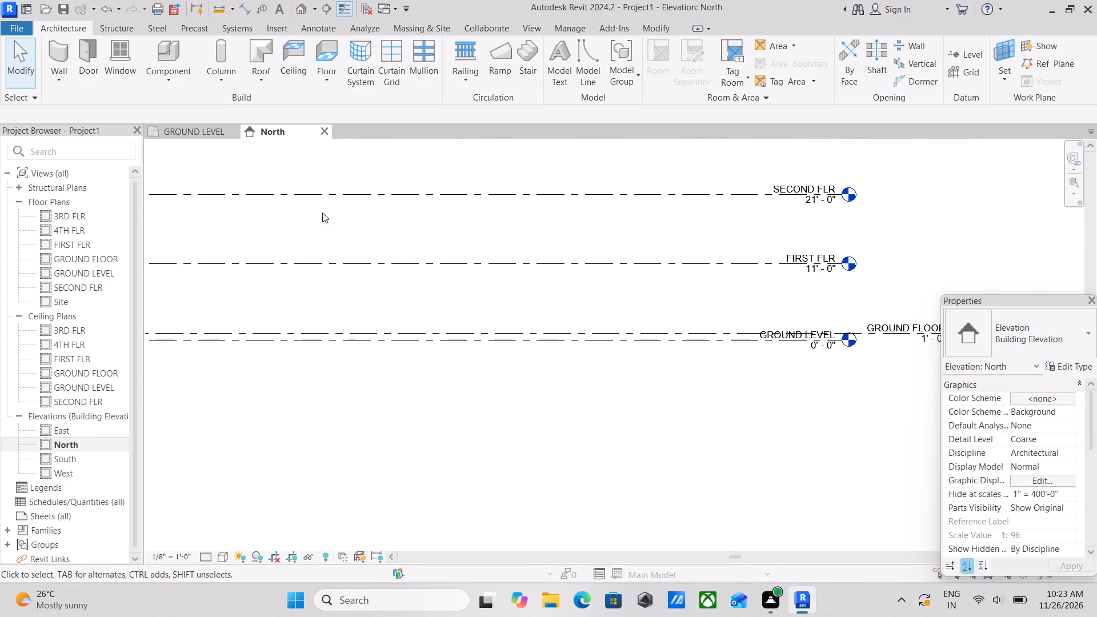
middle_drag(239, 289, 474, 278)
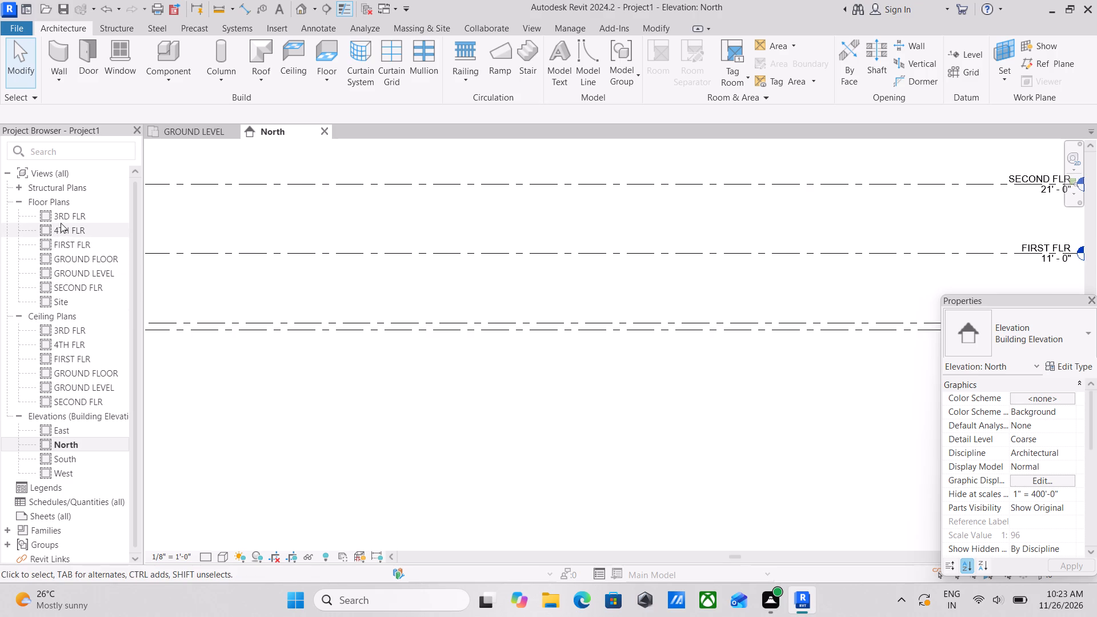
Expand the structural plans list and open the GROUND FLOOR floor plan view.
click(14, 187)
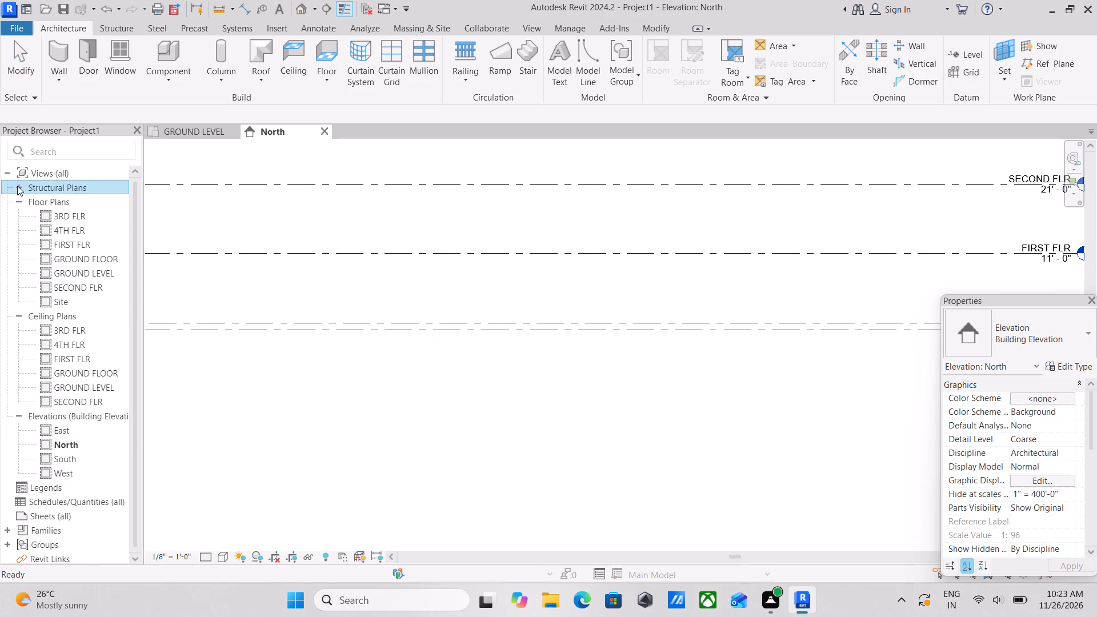
click(18, 185)
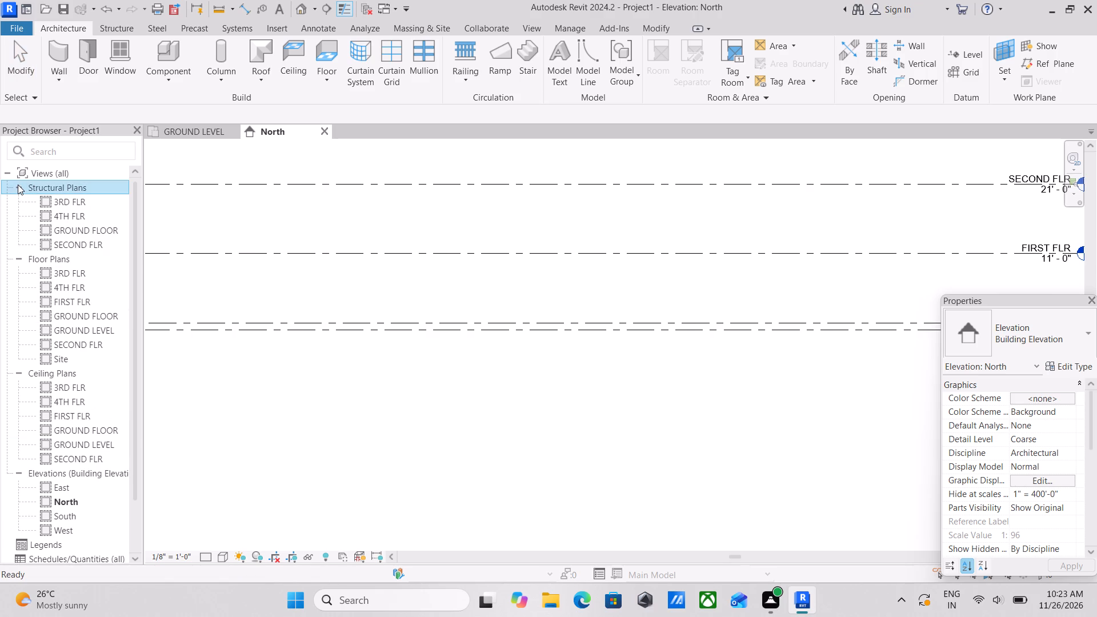
double_click(63, 311)
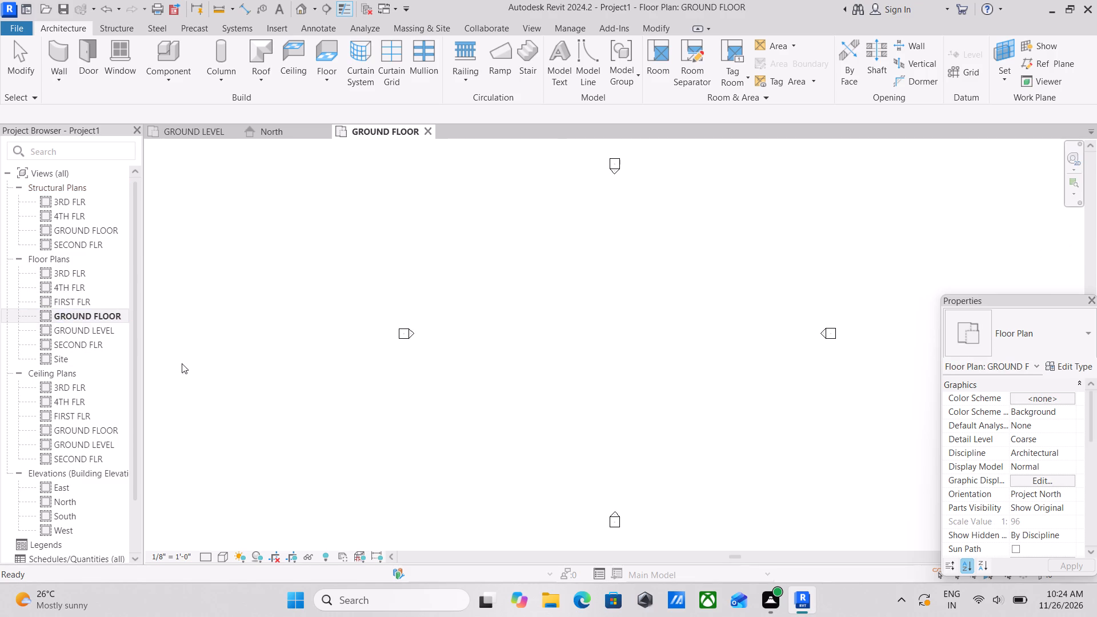
Import the image WhatsApp Image 2026-11-26 at 10.13.40 AM from Downloads and place it centred between the four elevation markers.
scroll(636, 354, down, 2)
middle_drag(630, 354, 421, 410)
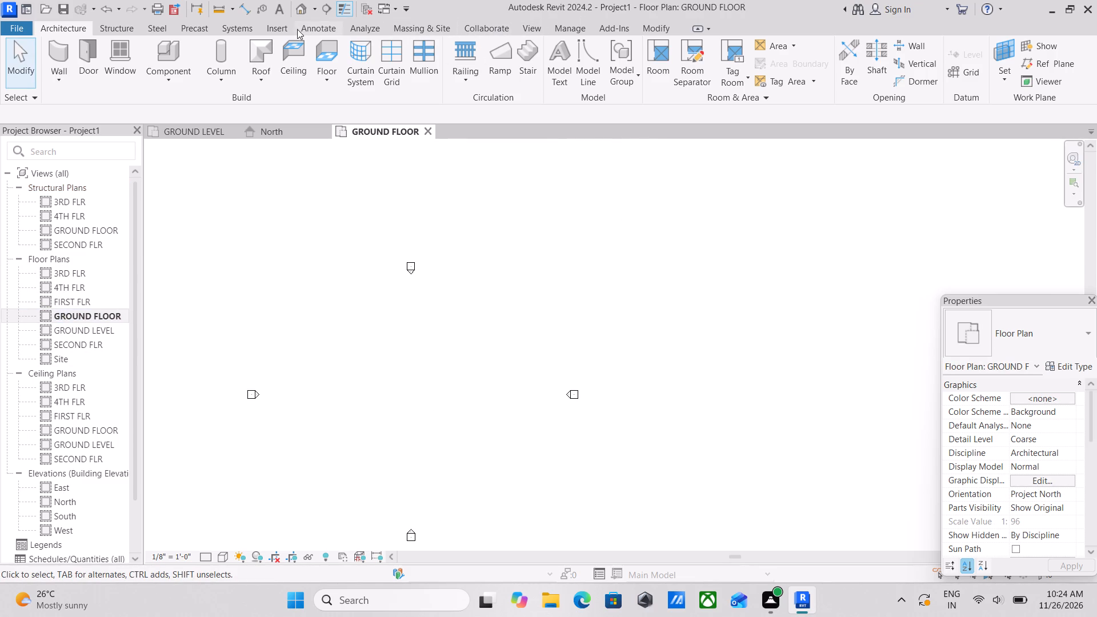
click(270, 29)
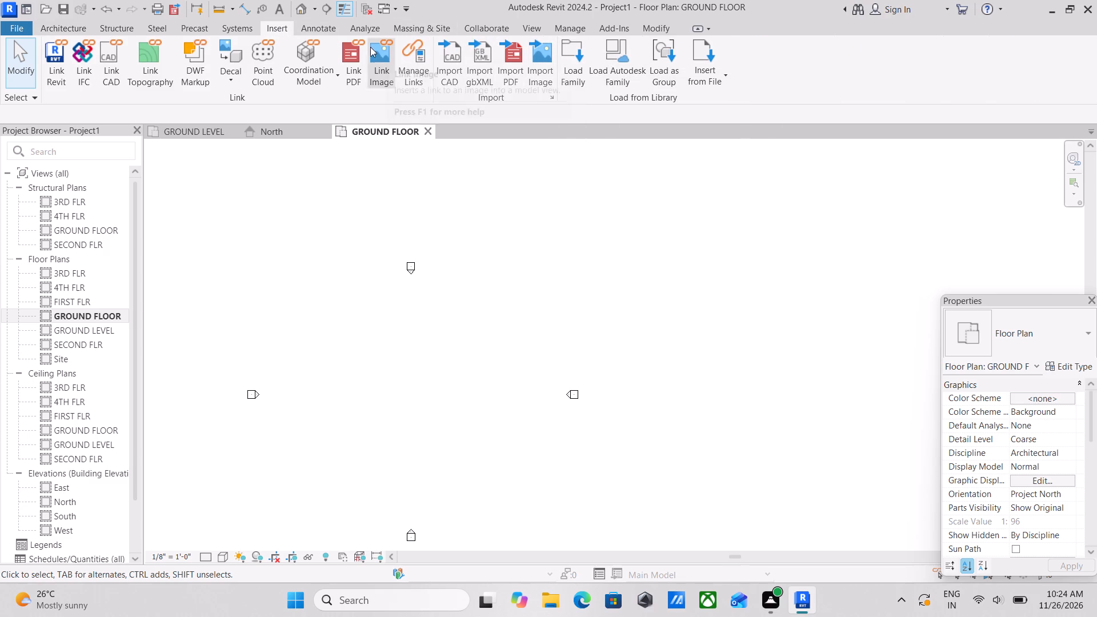
click(542, 65)
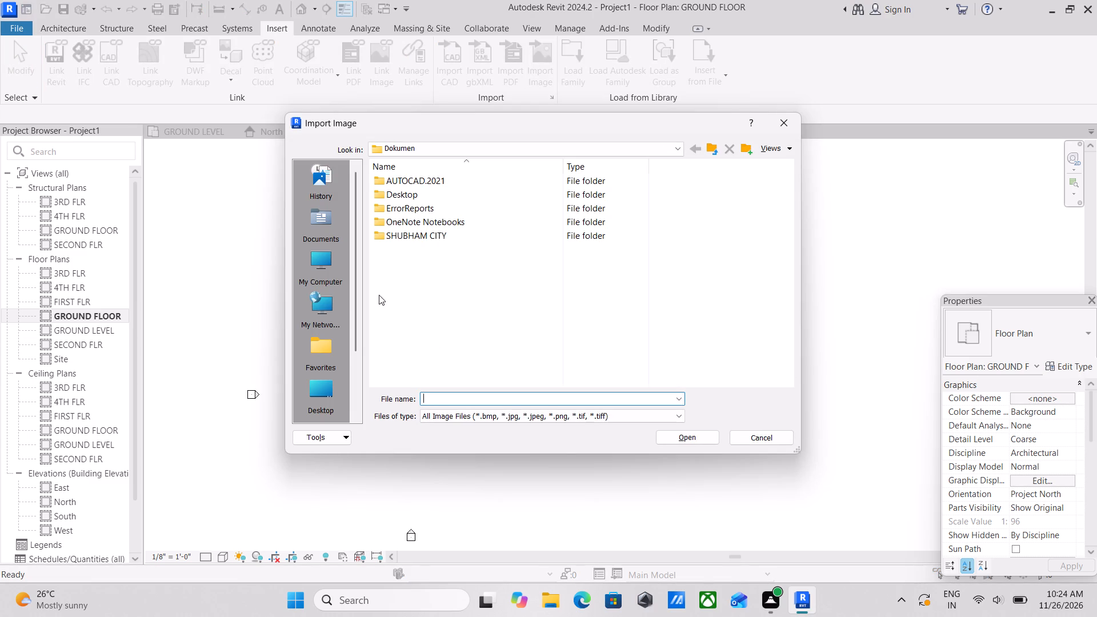
scroll(330, 319, up, 5)
scroll(310, 353, down, 3)
double_click(319, 323)
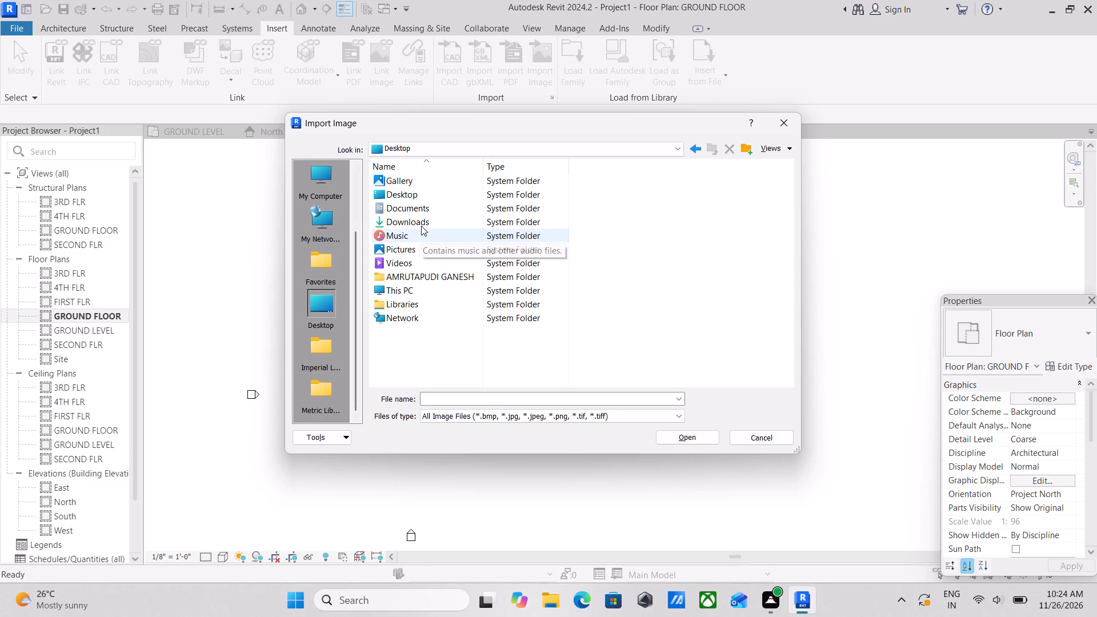
double_click(422, 222)
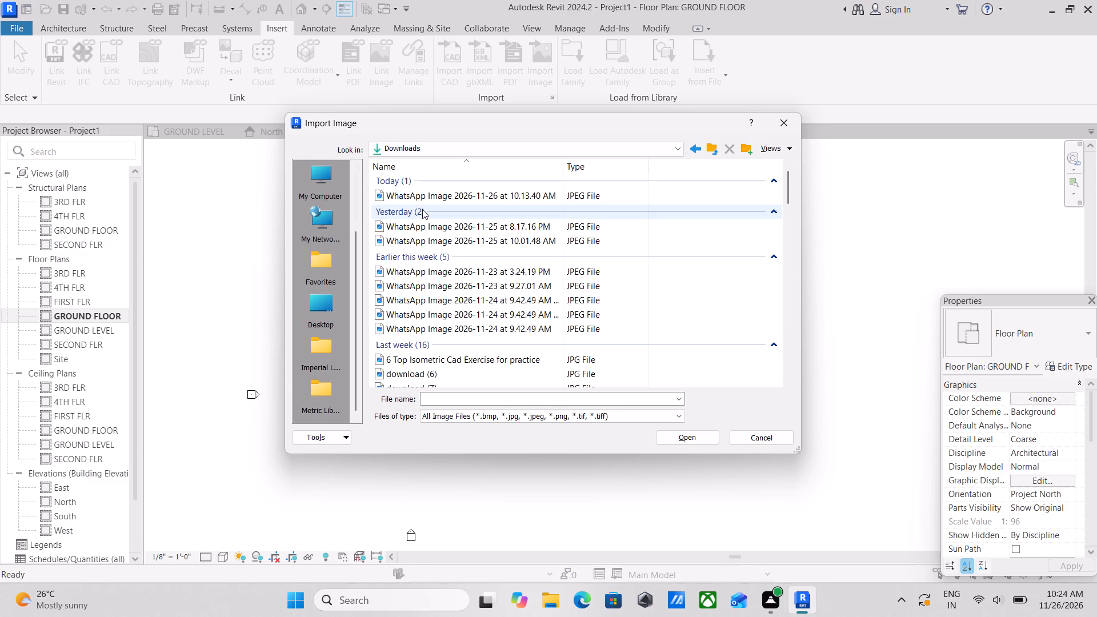
click(427, 197)
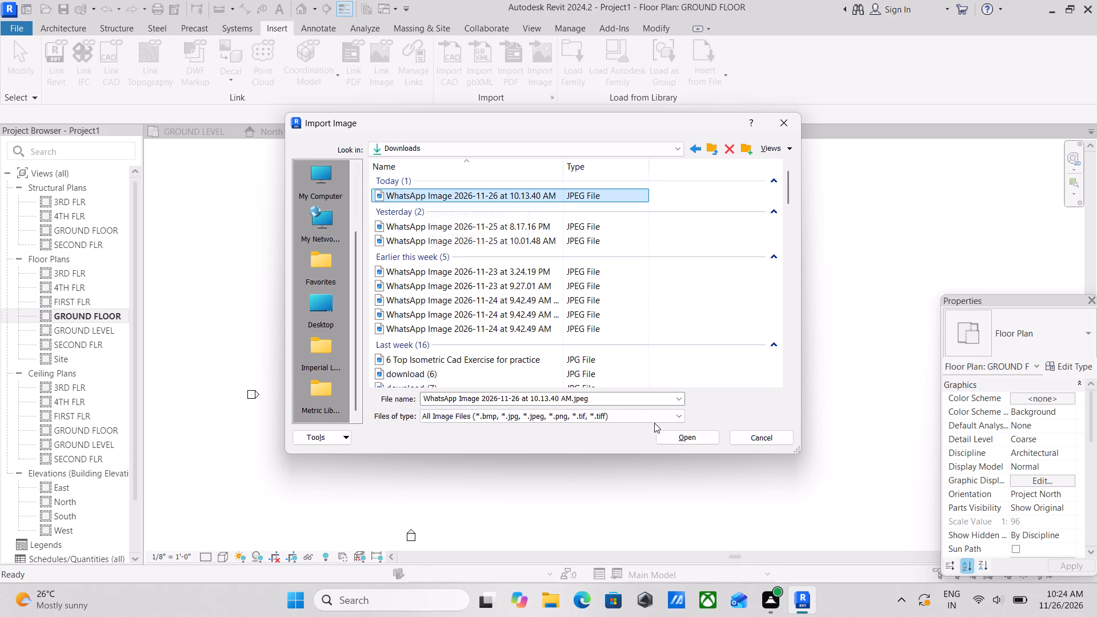
click(680, 436)
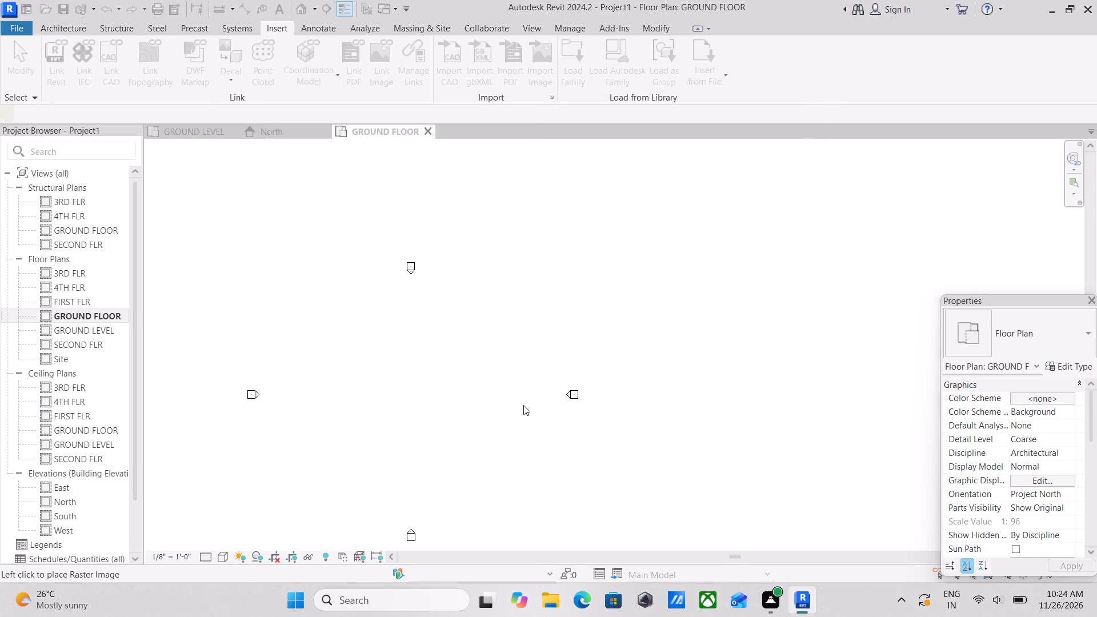
scroll(415, 400, down, 1)
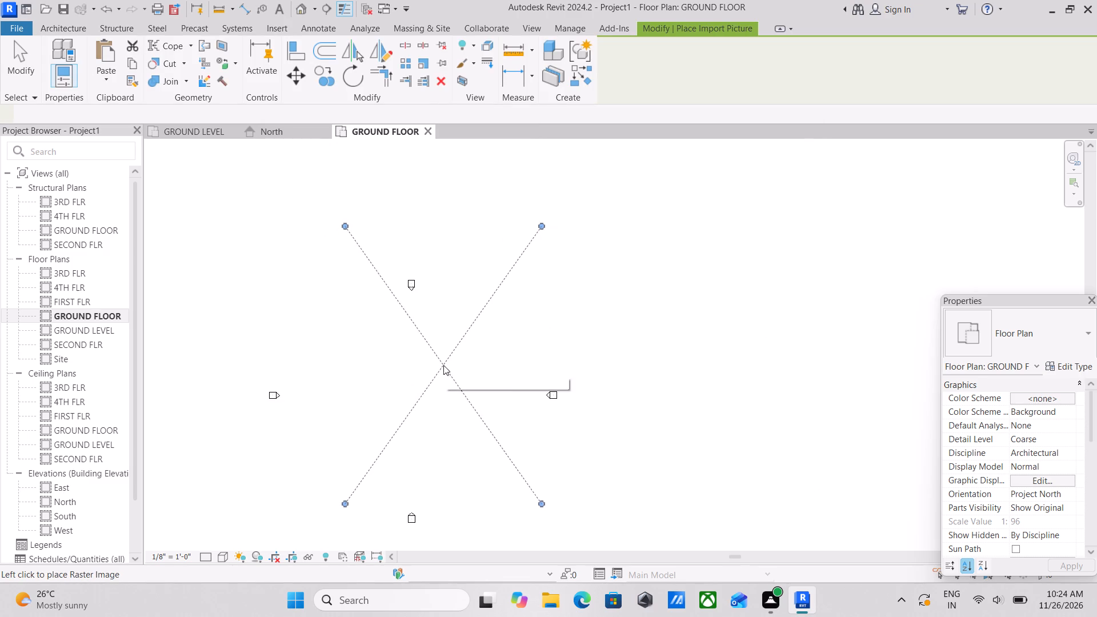
click(407, 393)
Examine the first floor plan and ground floor plan drawings on the imported image.
middle_drag(416, 412, 418, 372)
scroll(421, 420, up, 2)
middle_drag(430, 401, 507, 367)
scroll(425, 418, up, 2)
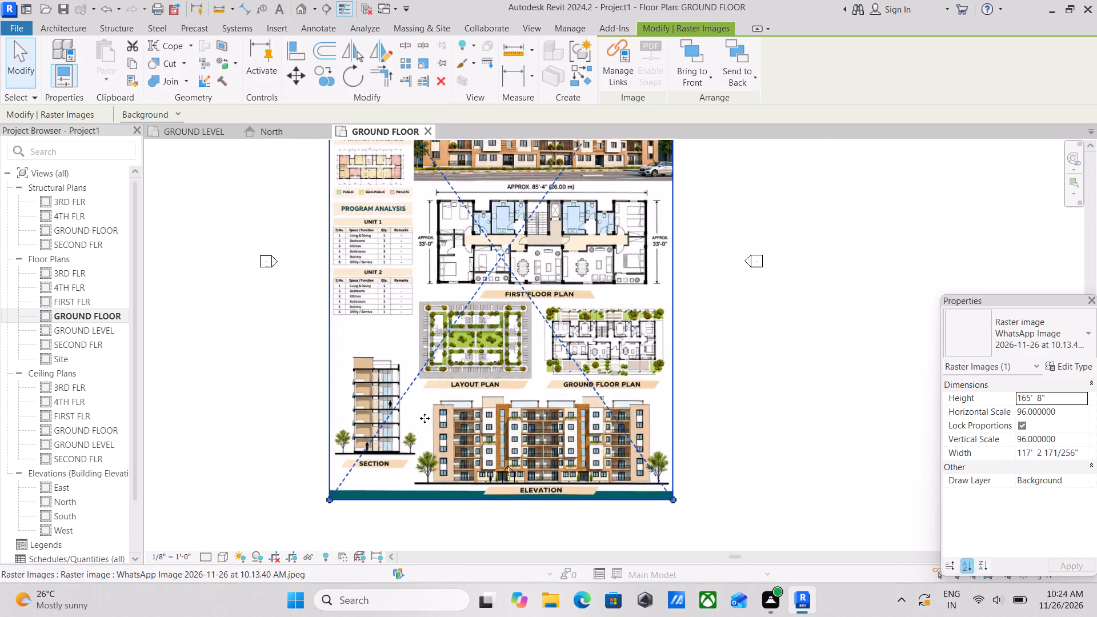
scroll(517, 419, up, 1)
middle_drag(516, 419, 373, 495)
scroll(440, 319, up, 4)
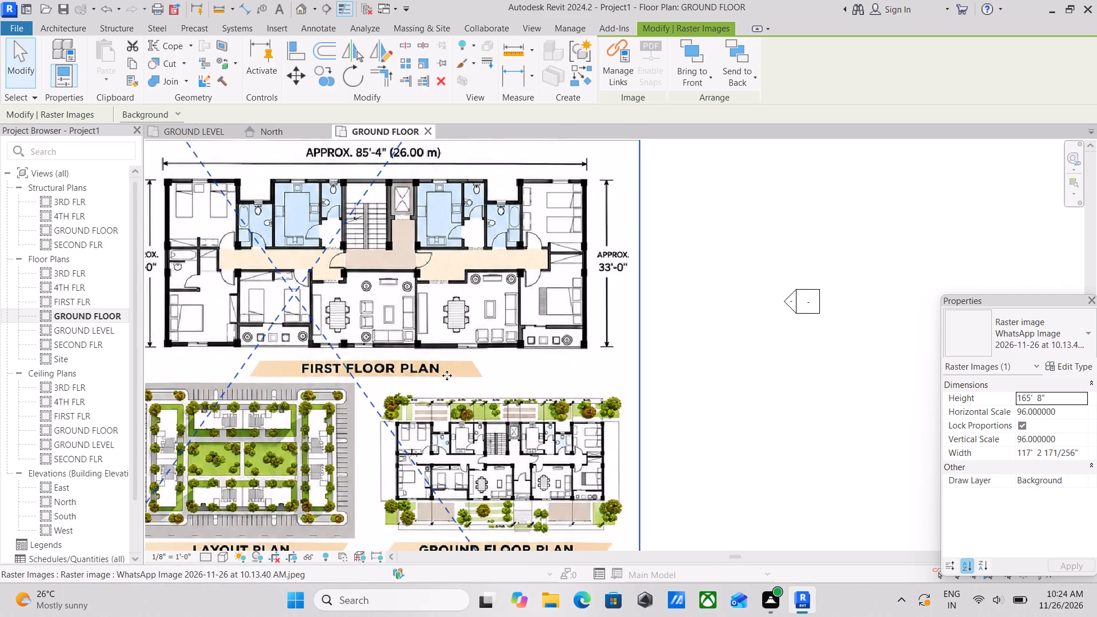
middle_drag(445, 384, 315, 343)
scroll(367, 411, up, 5)
scroll(460, 497, up, 3)
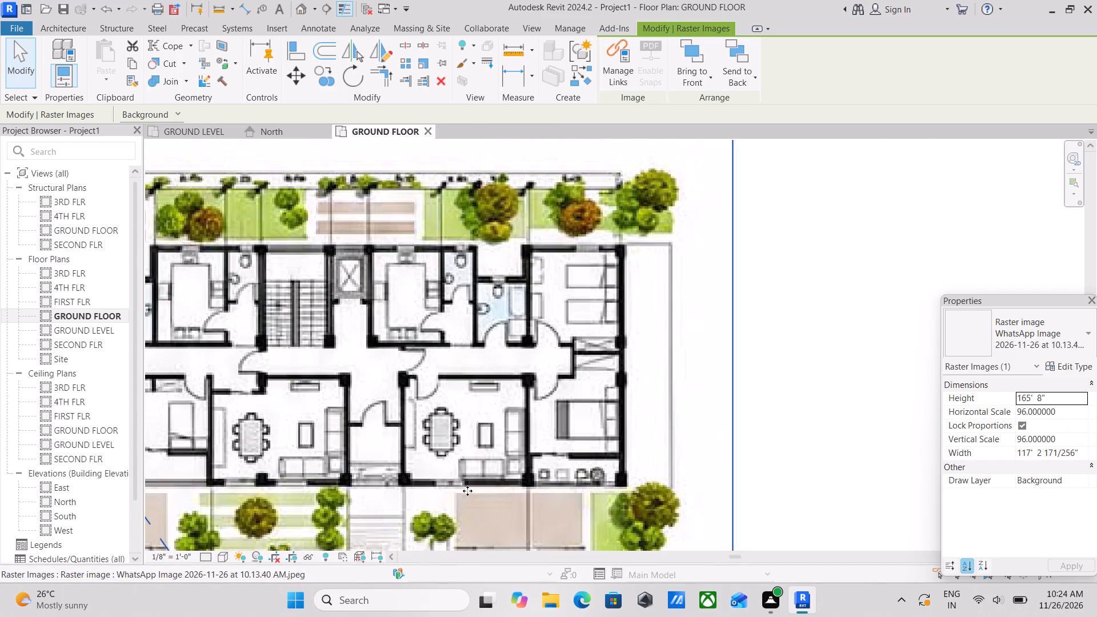
scroll(467, 491, down, 4)
scroll(412, 414, down, 1)
middle_drag(412, 414, 446, 511)
middle_drag(479, 442, 611, 484)
scroll(390, 462, down, 1)
middle_drag(390, 462, 508, 346)
scroll(508, 346, down, 1)
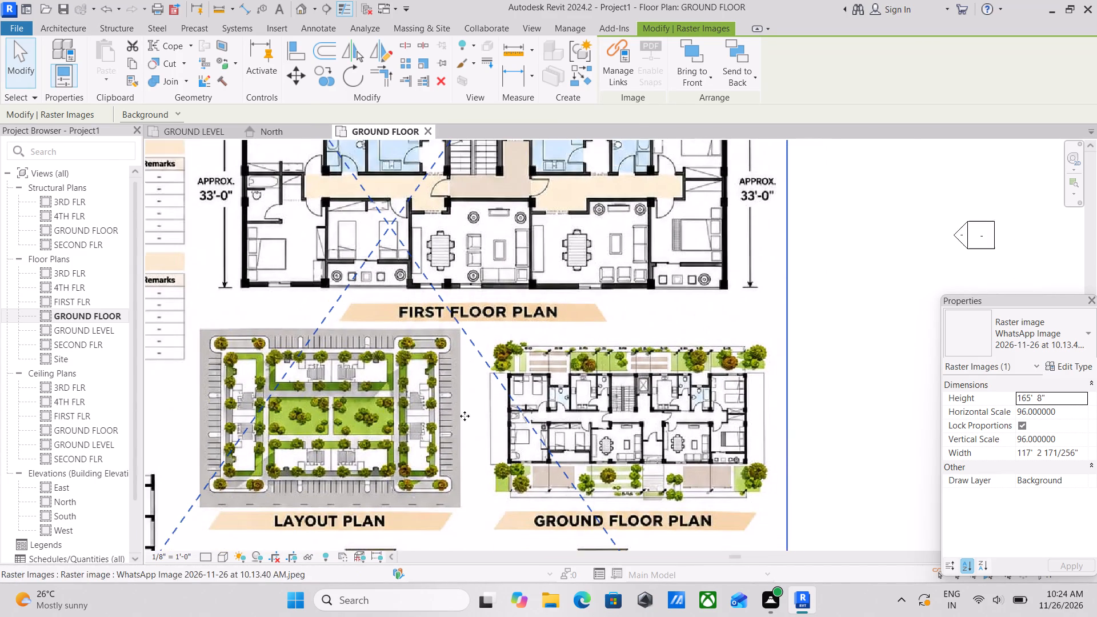
Examine the layout plan, section and elevation drawings on the imported image.
middle_drag(378, 451, 413, 379)
scroll(310, 346, up, 3)
scroll(337, 384, down, 4)
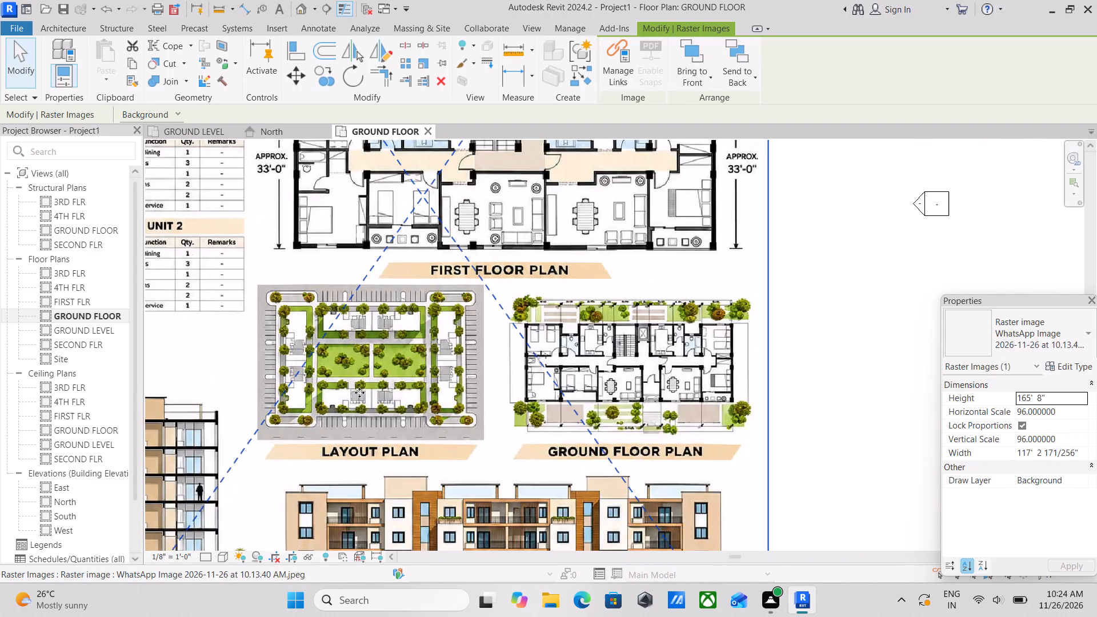
middle_drag(362, 394, 440, 450)
middle_drag(328, 385, 422, 304)
middle_drag(371, 457, 339, 334)
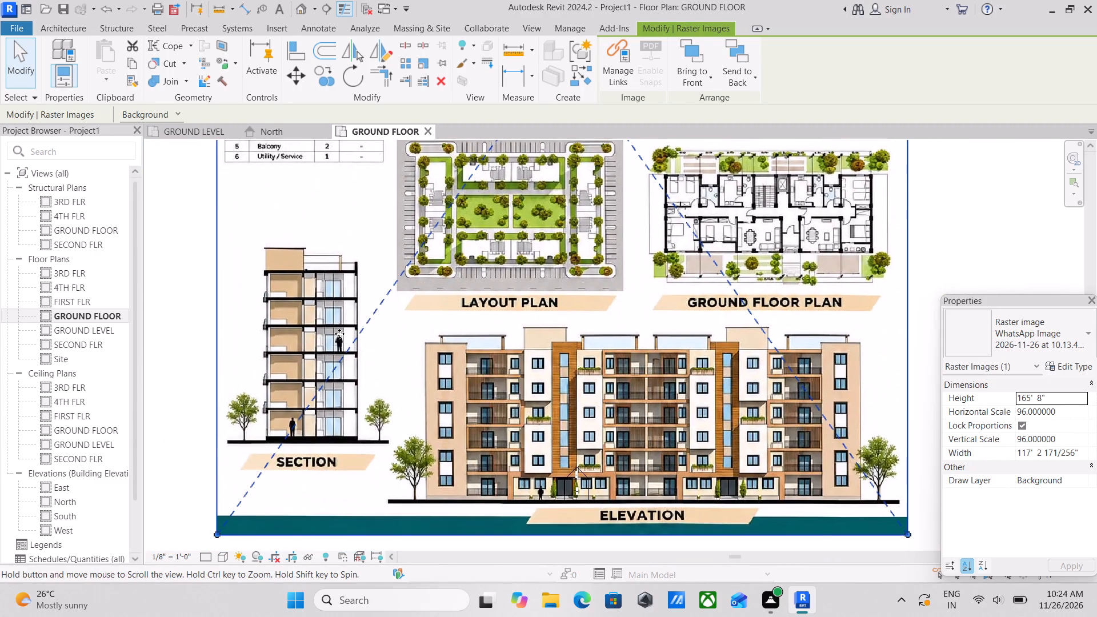
scroll(303, 403, up, 6)
scroll(507, 402, down, 1)
middle_drag(494, 402, 321, 382)
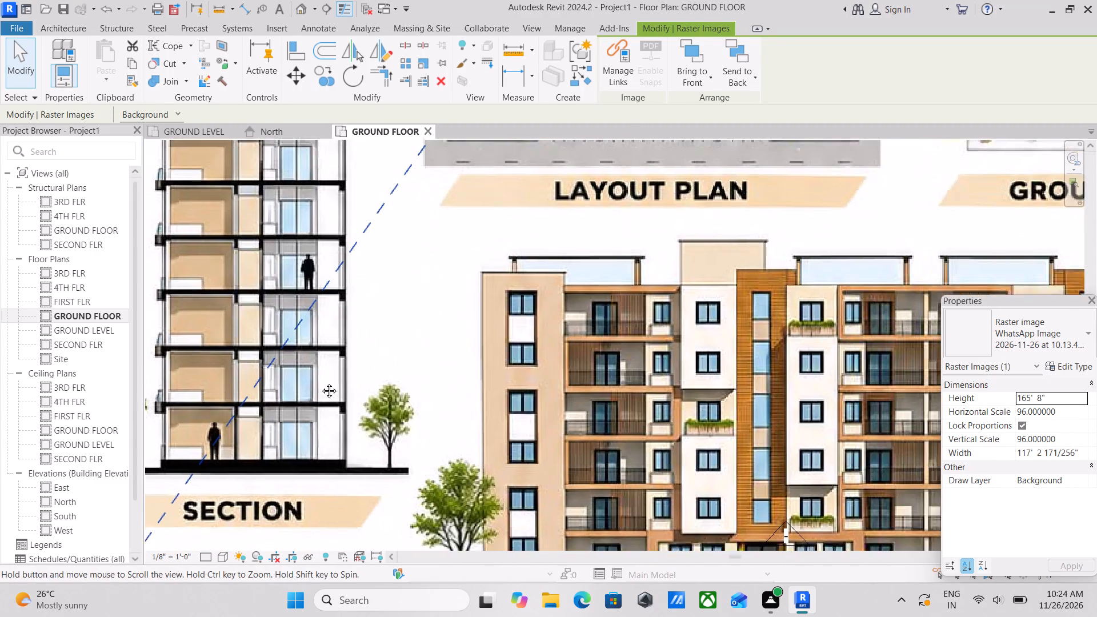
middle_drag(321, 382, 313, 378)
middle_drag(488, 379, 333, 379)
scroll(339, 383, down, 4)
middle_drag(551, 384, 504, 413)
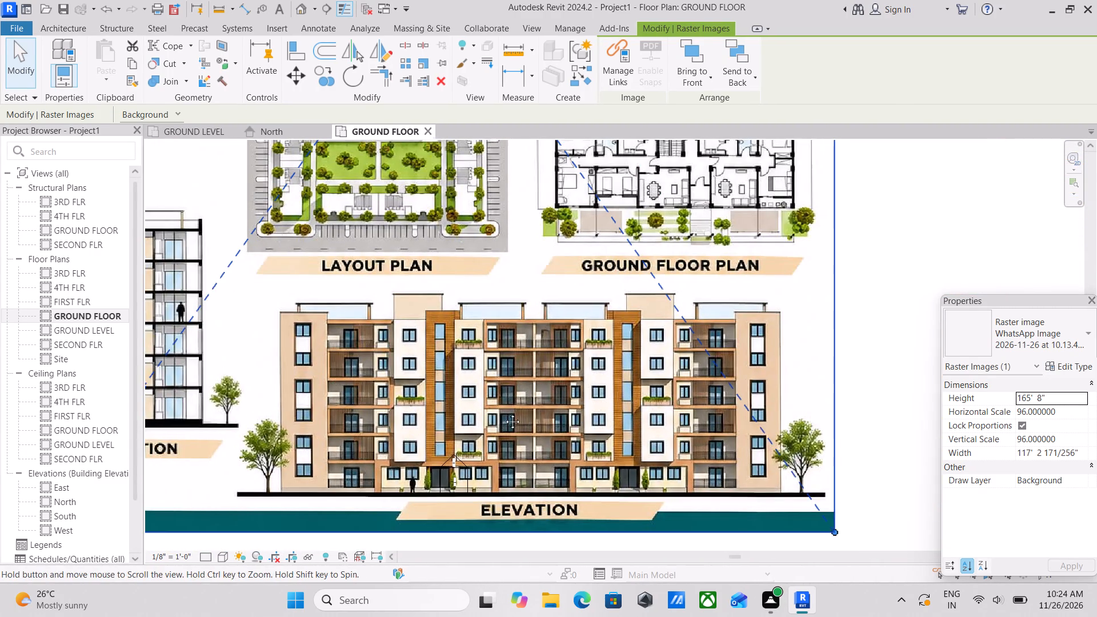
middle_drag(504, 413, 483, 430)
scroll(503, 414, up, 1)
scroll(510, 410, down, 2)
middle_drag(510, 410, 503, 470)
middle_drag(545, 375, 509, 466)
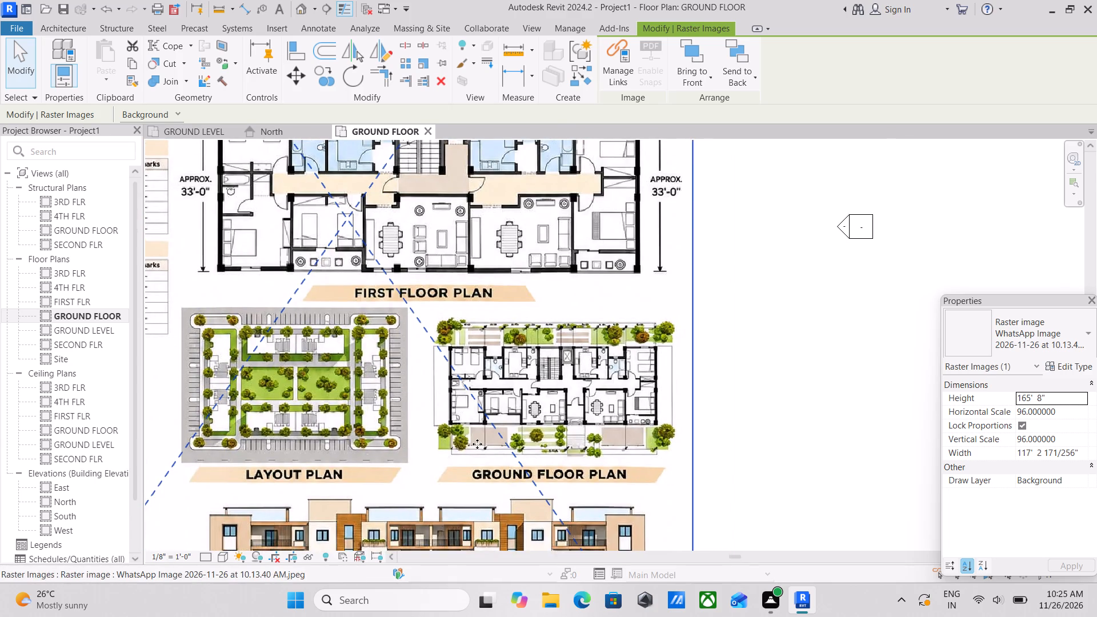
Nudge the imported reference image slightly left and down between the elevation markers.
middle_drag(467, 436, 503, 475)
middle_drag(518, 385, 509, 454)
middle_drag(507, 412, 538, 446)
scroll(533, 432, down, 2)
middle_drag(525, 432, 539, 438)
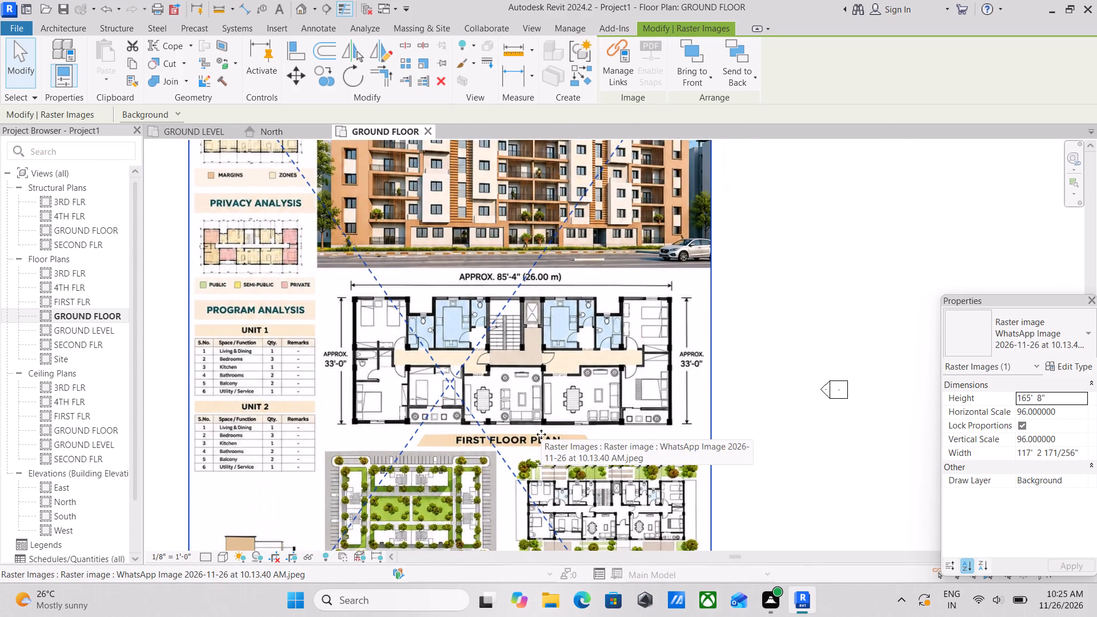
key(Down)
scroll(558, 421, down, 3)
key(Left)
key(Left)
key(Left)
key(Left)
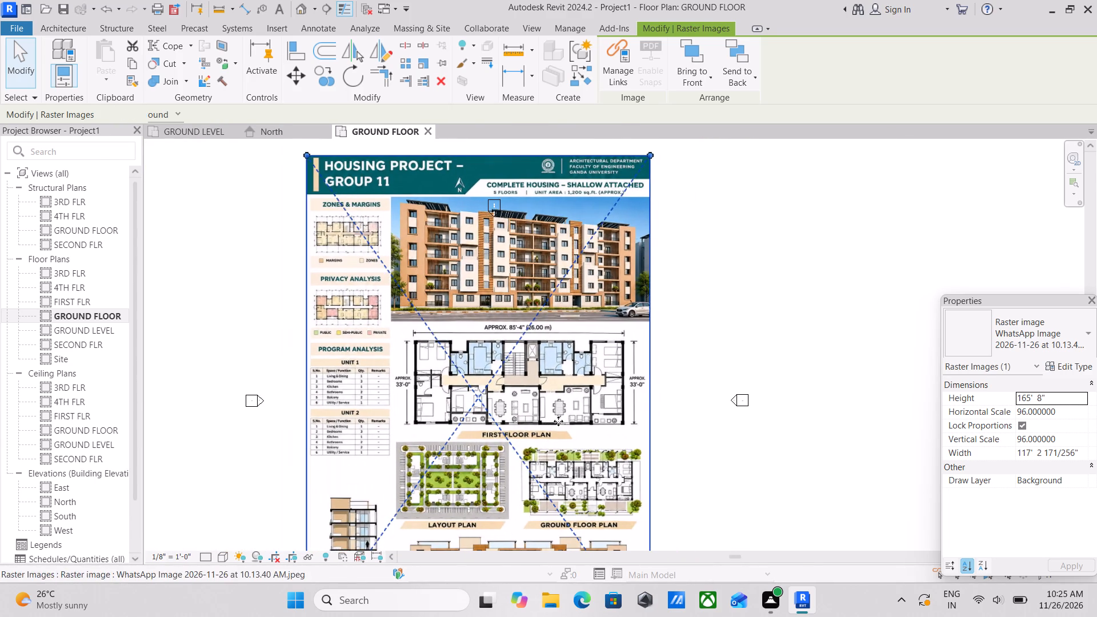
key(Down)
key(Down)
key(Down)
key(Down)
key(Down)
key(Down)
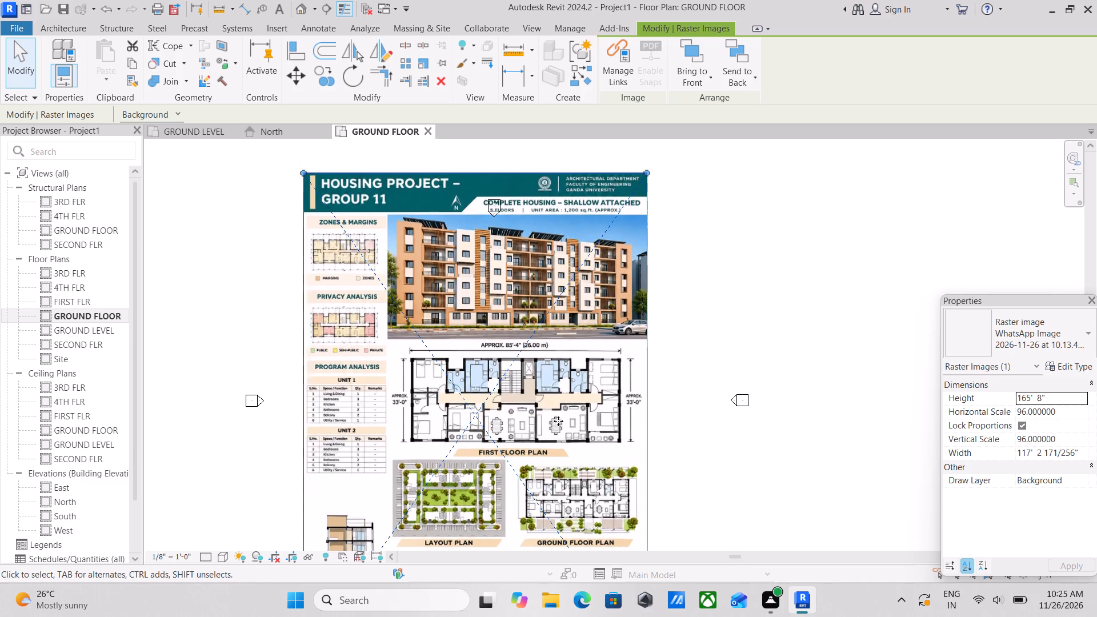
scroll(558, 421, down, 1)
key(Down)
Enlarge the reference image proportionally from its lower corners to about 151'-11" wide and 214'-8" high.
middle_drag(558, 421, 503, 362)
middle_drag(535, 472, 471, 365)
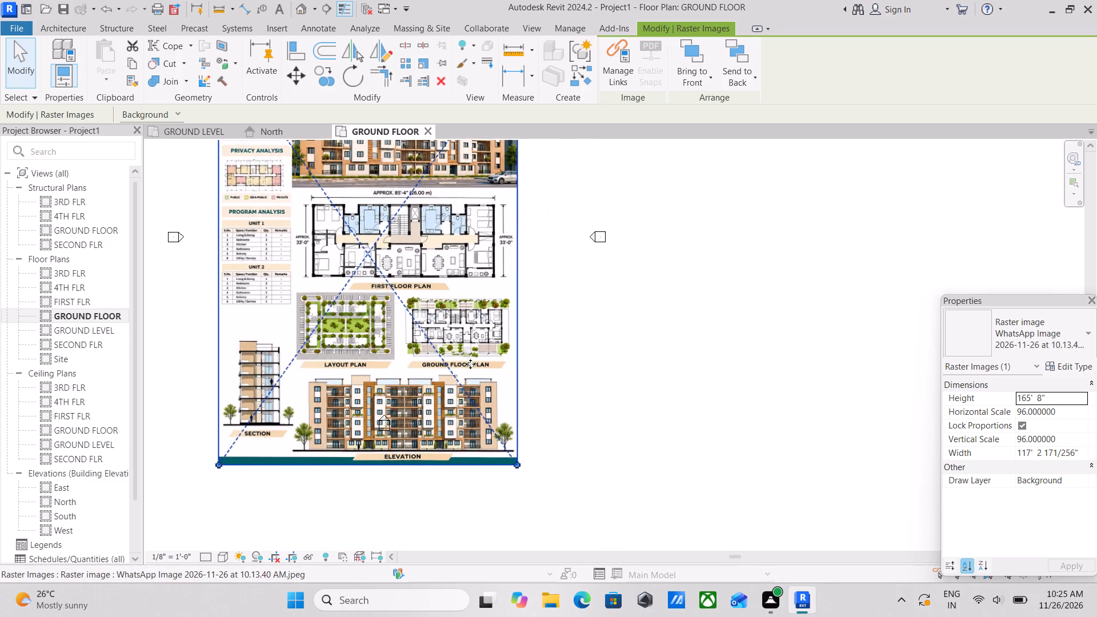
drag(518, 469, 627, 491)
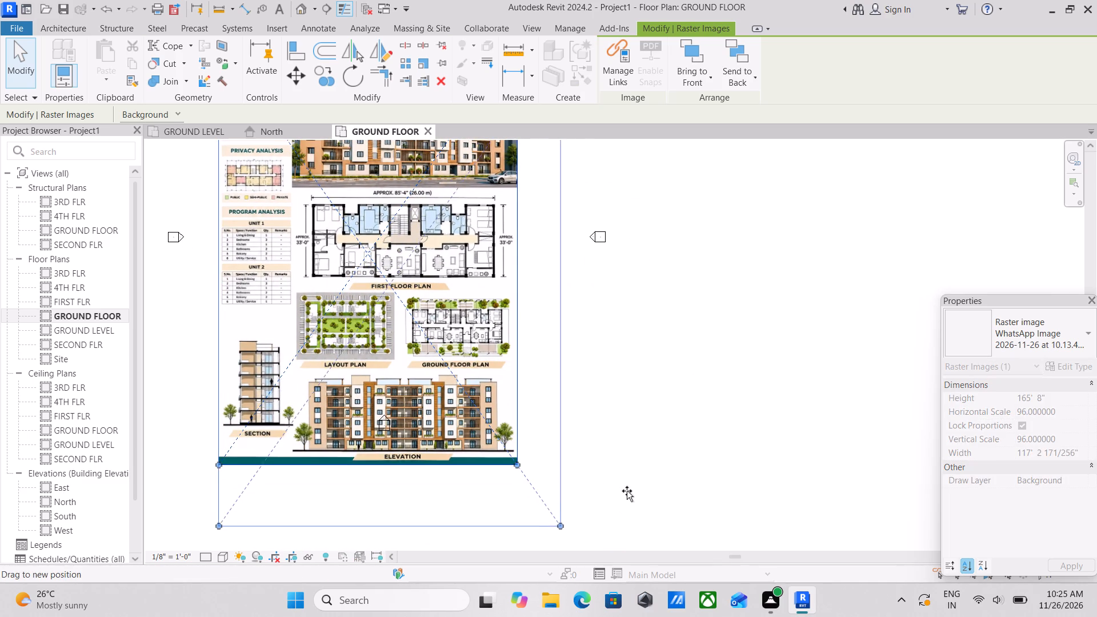
drag(627, 491, 638, 498)
middle_drag(391, 461, 672, 387)
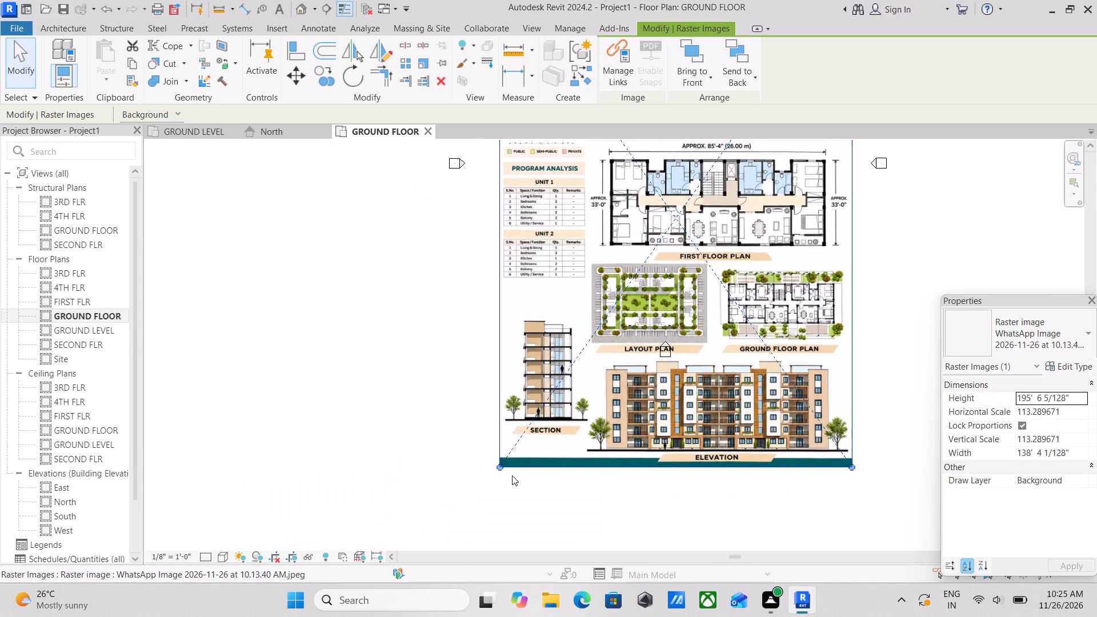
drag(499, 467, 417, 482)
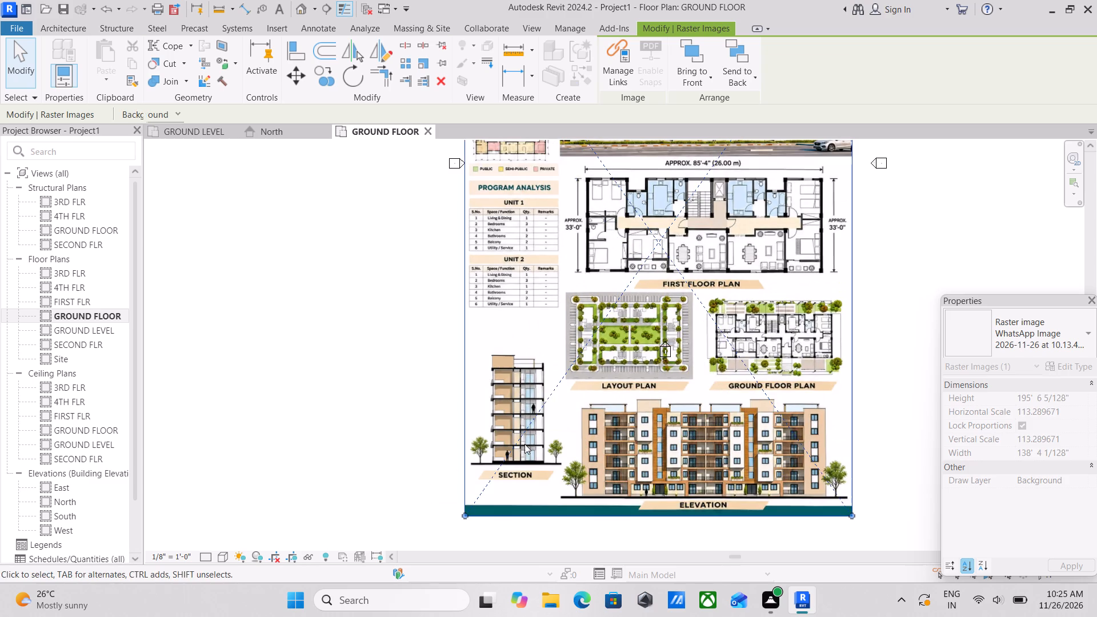
Nudge the enlarged reference image left in small increments.
middle_drag(648, 382, 495, 520)
middle_drag(530, 435, 527, 386)
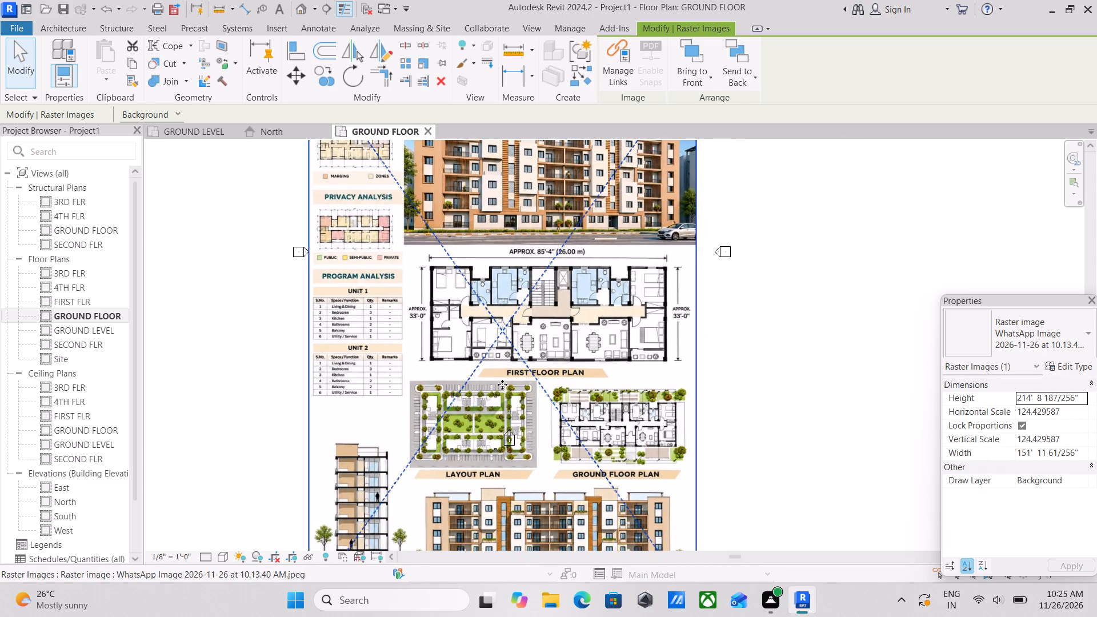
key(Left)
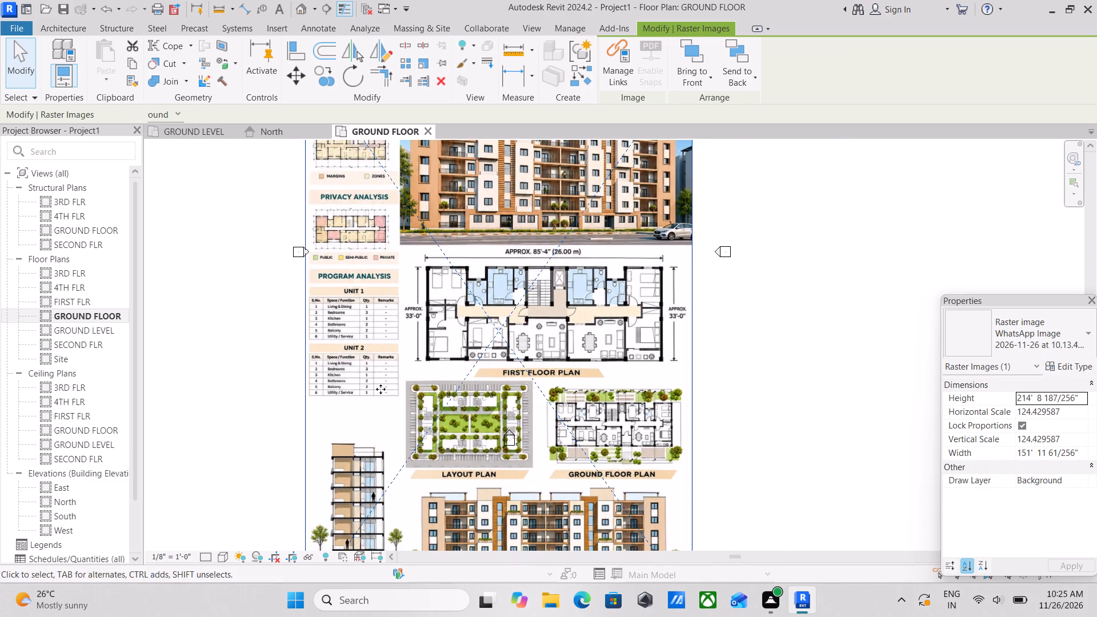
key(Left)
key(Left)
key(Left)
key(Left)
key(Left)
key(Left)
key(Left)
key(Left)
key(Left)
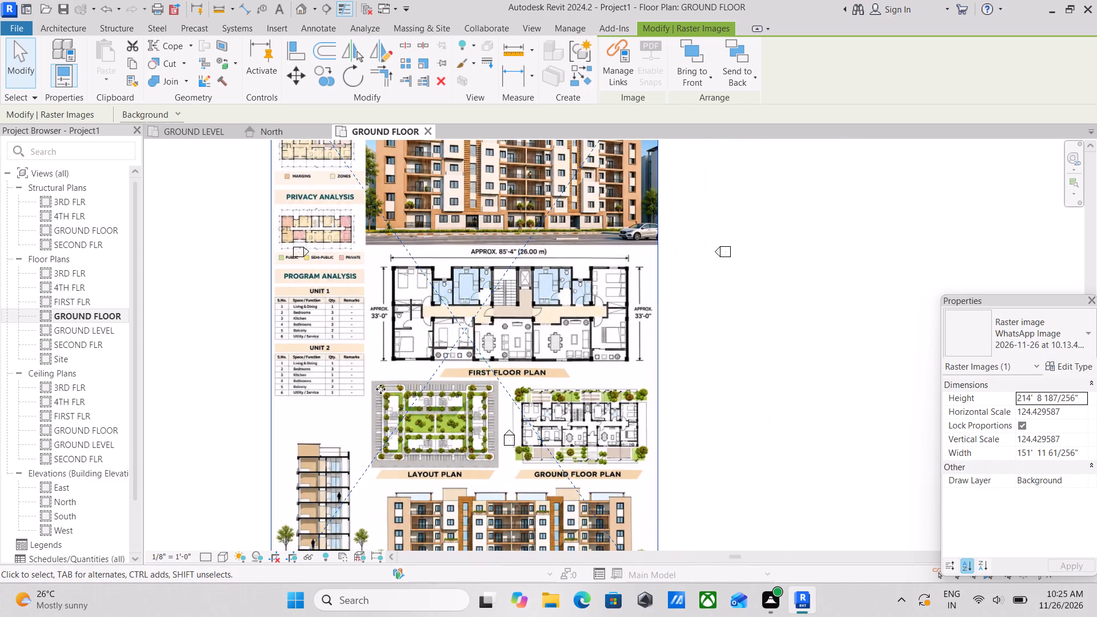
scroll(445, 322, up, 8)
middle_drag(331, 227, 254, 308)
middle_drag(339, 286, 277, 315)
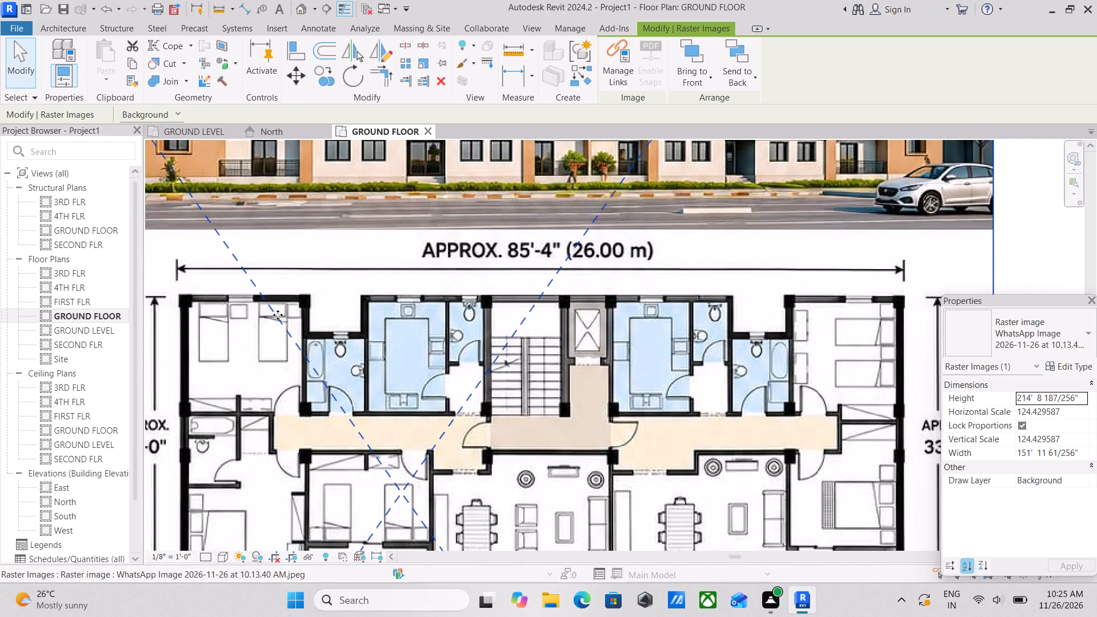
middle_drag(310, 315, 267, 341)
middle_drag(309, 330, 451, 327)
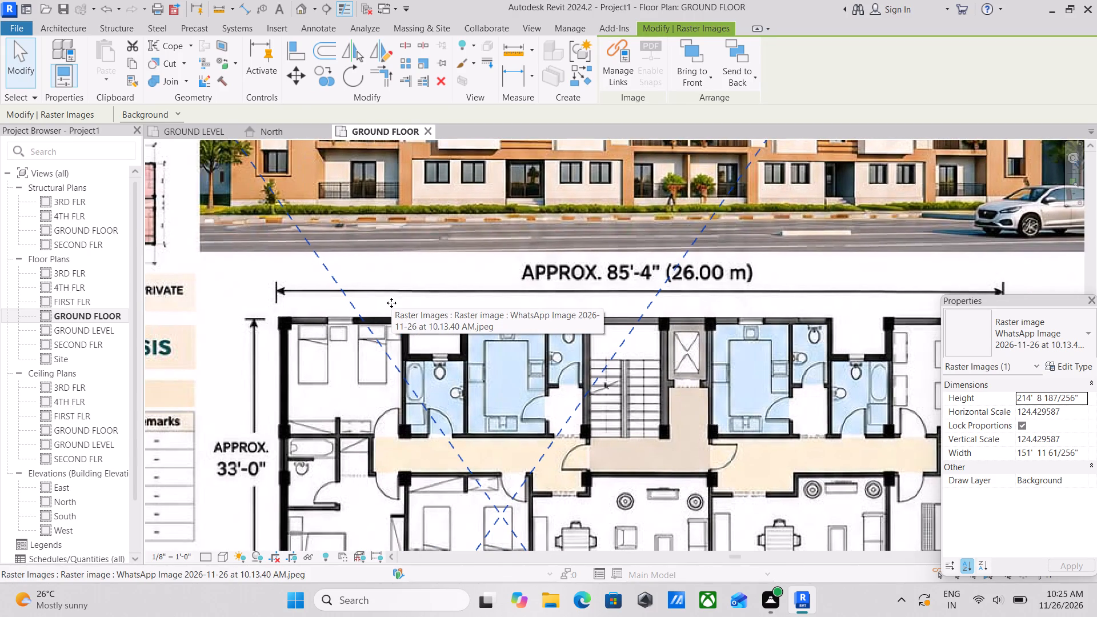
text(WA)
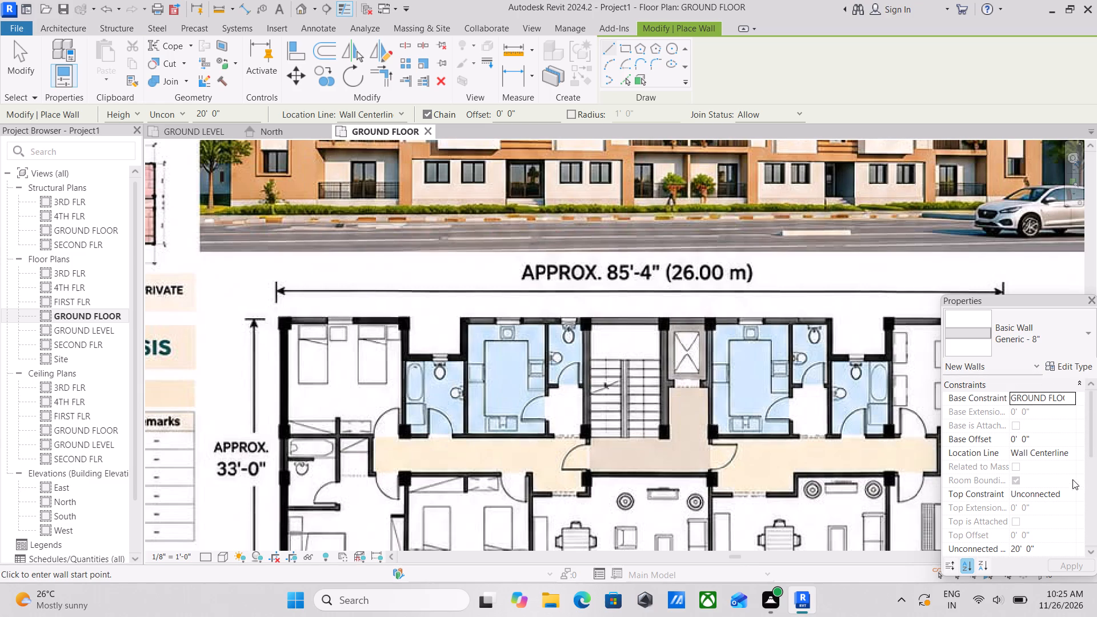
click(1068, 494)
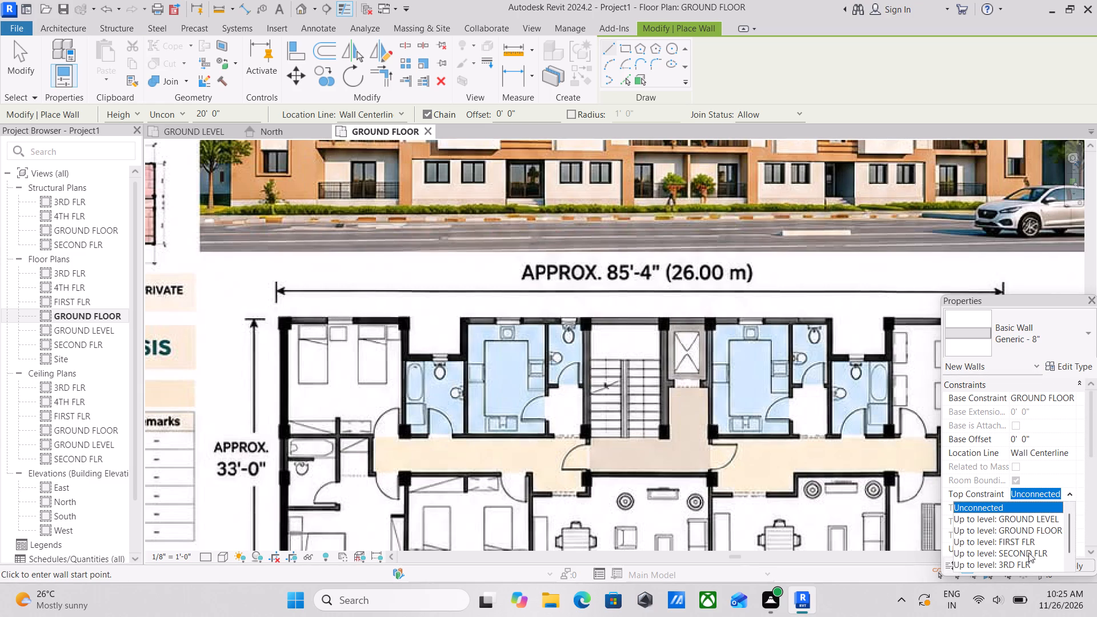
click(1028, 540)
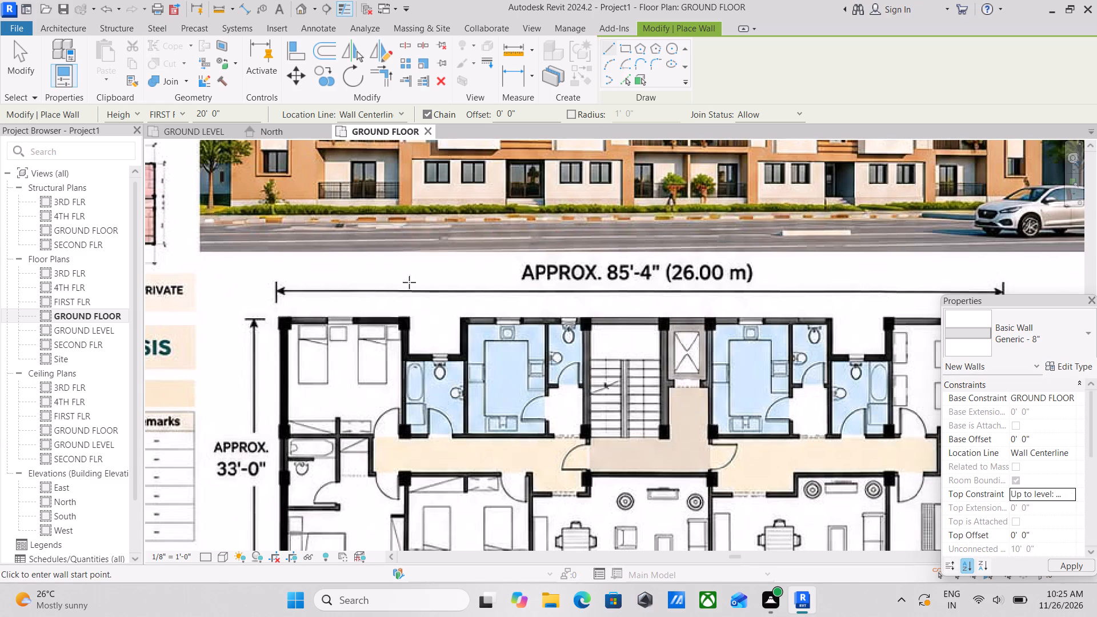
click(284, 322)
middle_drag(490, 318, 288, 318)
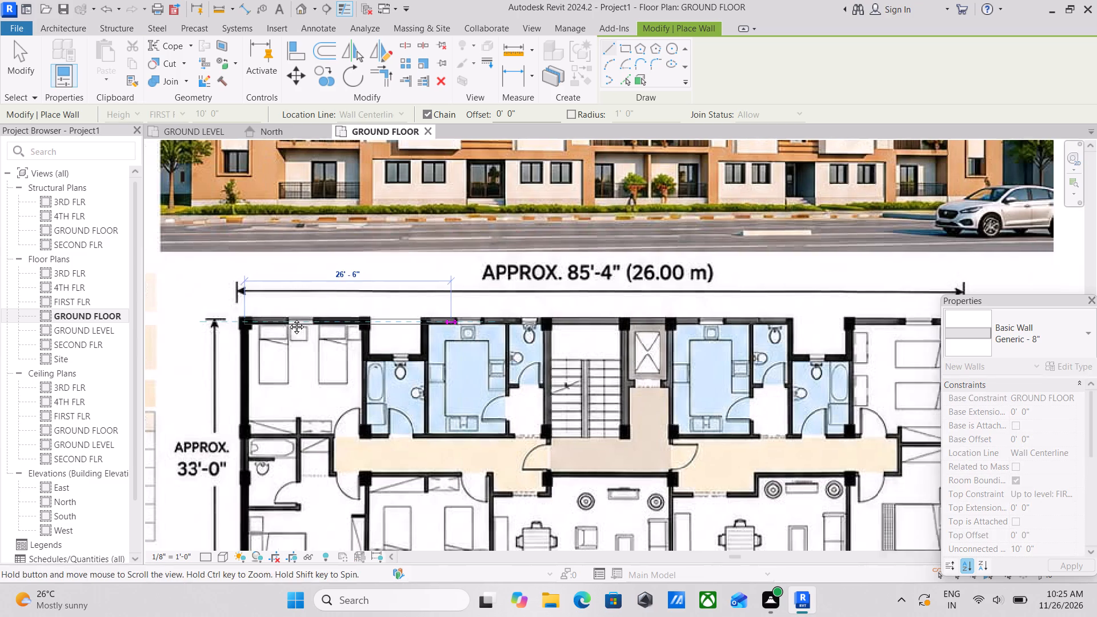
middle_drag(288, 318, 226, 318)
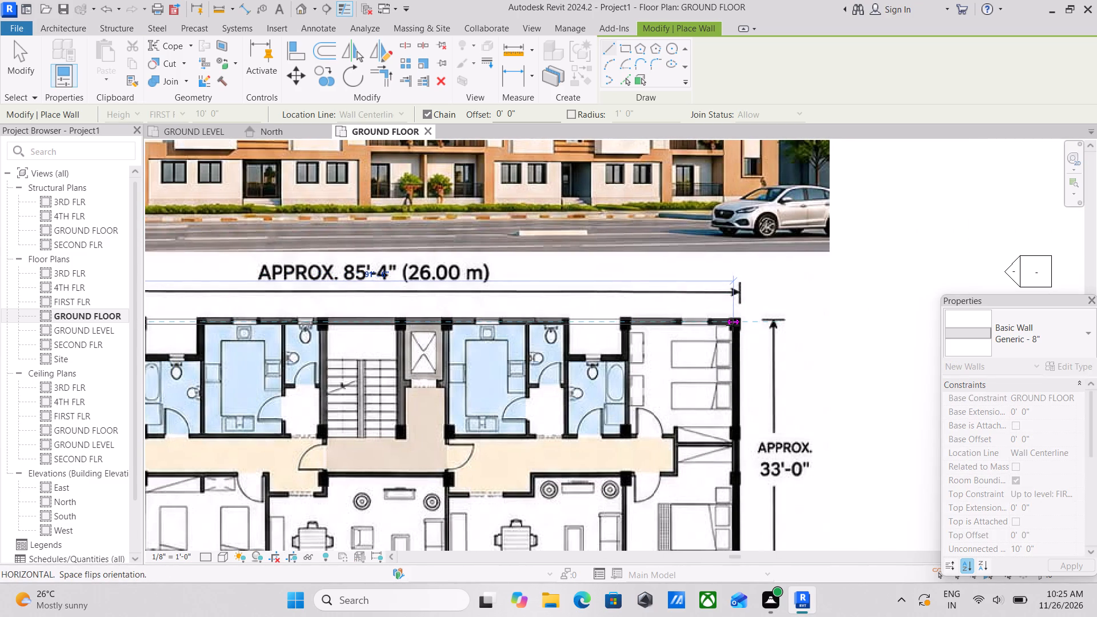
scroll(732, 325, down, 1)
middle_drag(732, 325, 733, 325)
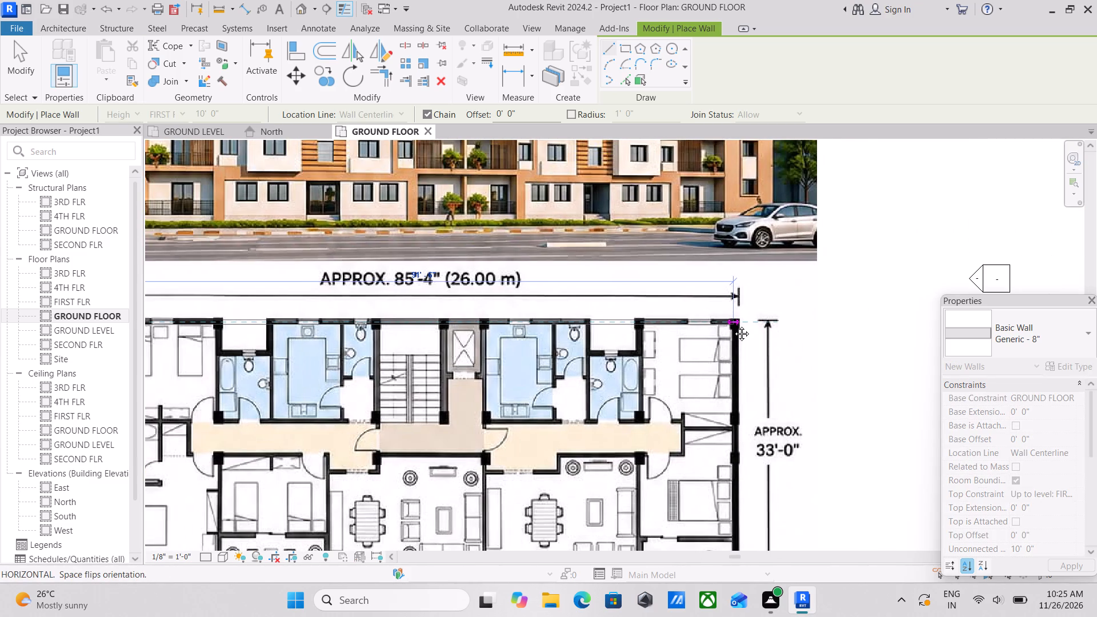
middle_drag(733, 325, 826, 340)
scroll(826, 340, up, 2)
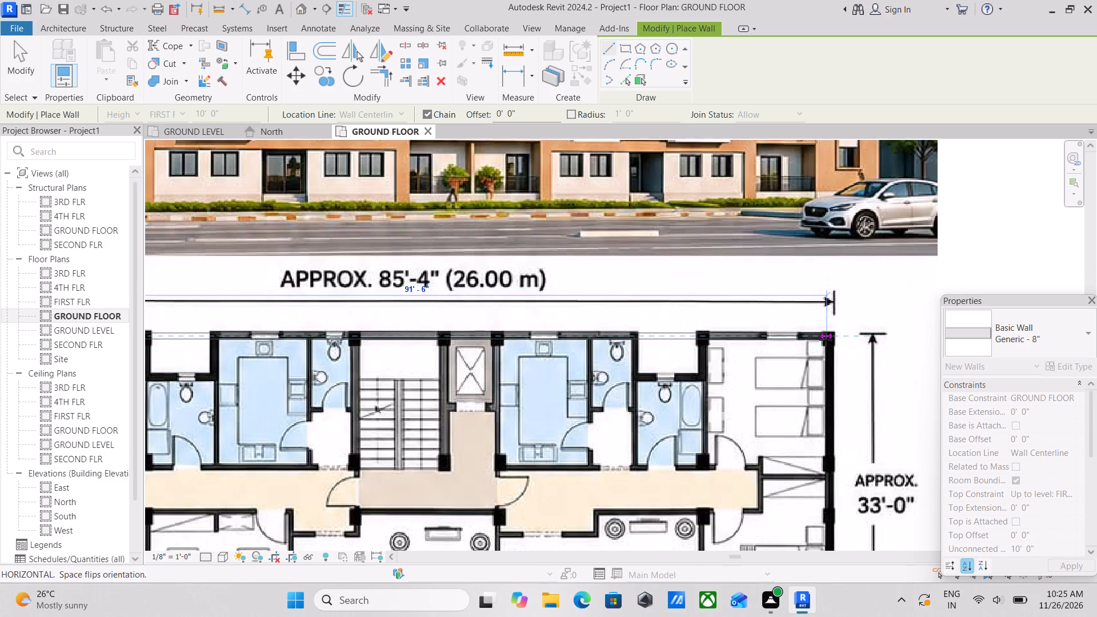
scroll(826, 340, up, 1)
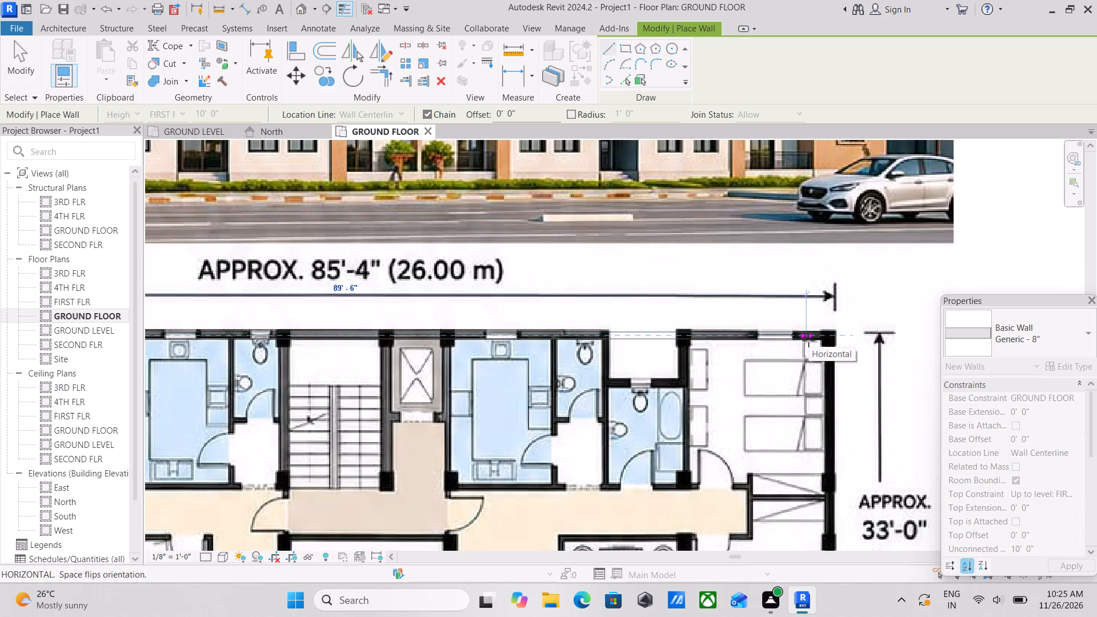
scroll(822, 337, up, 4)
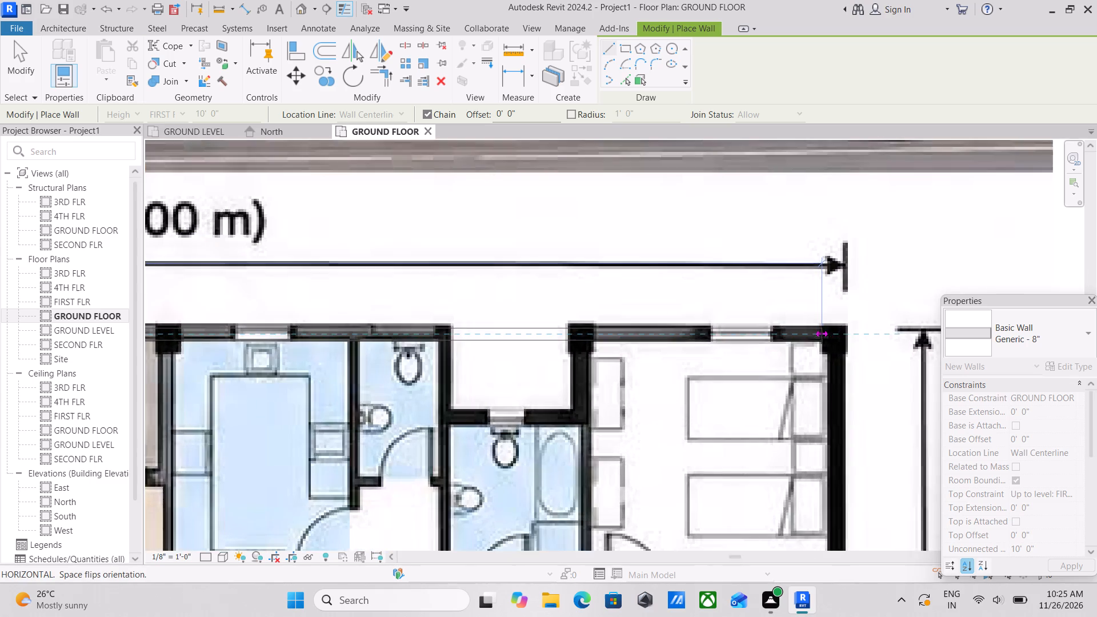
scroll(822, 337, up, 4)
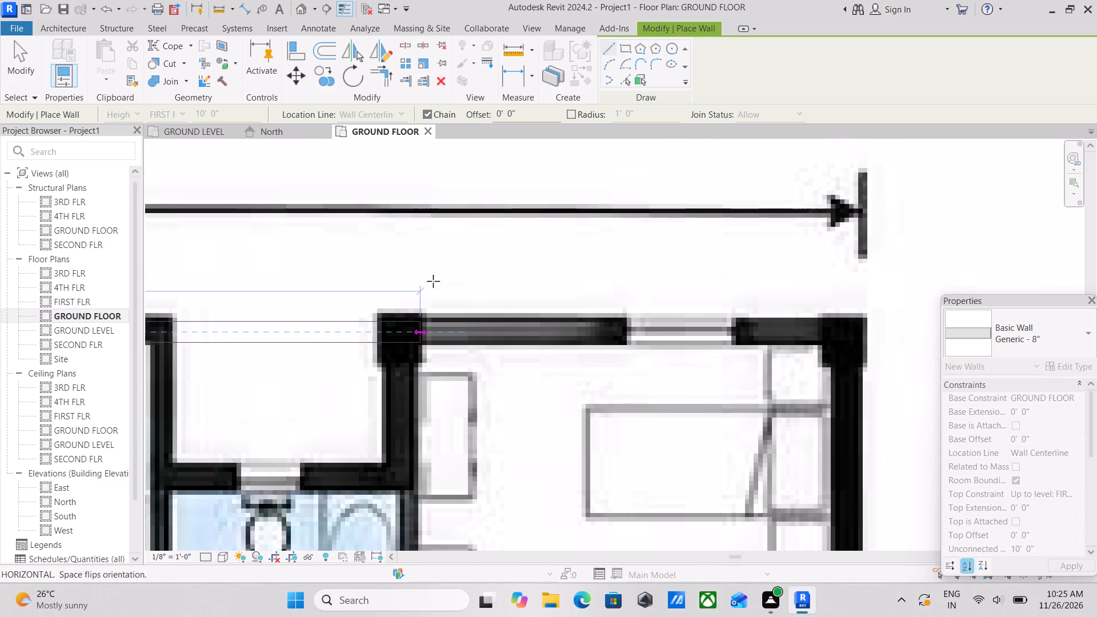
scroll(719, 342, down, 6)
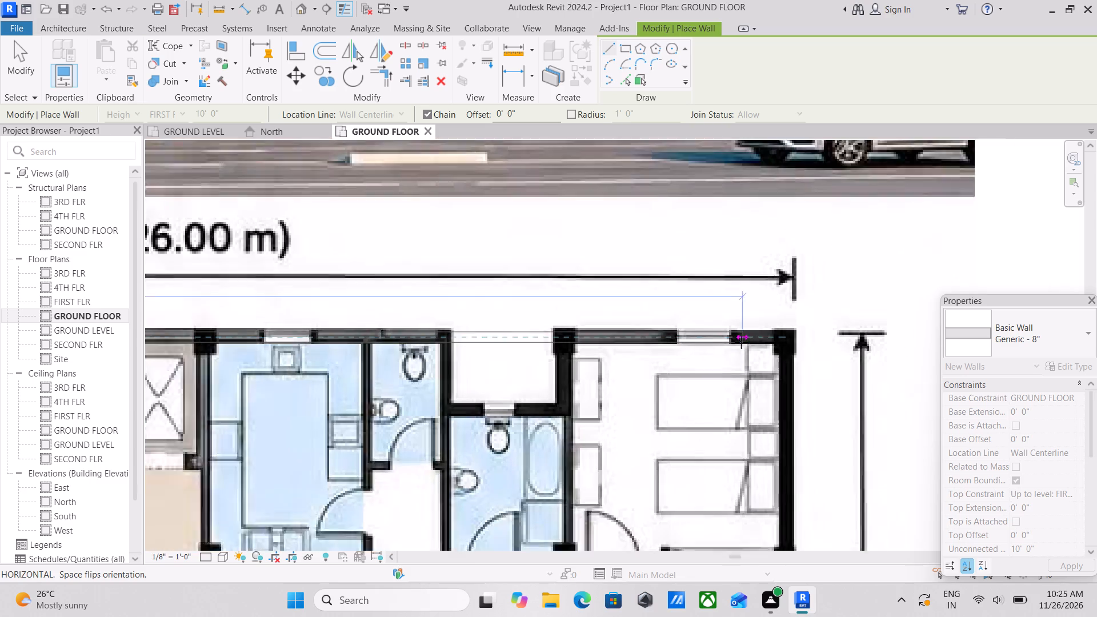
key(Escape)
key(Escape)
Examine the first floor plan's outer outline and overall dimensions on the reference image.
scroll(741, 342, down, 3)
scroll(463, 306, down, 3)
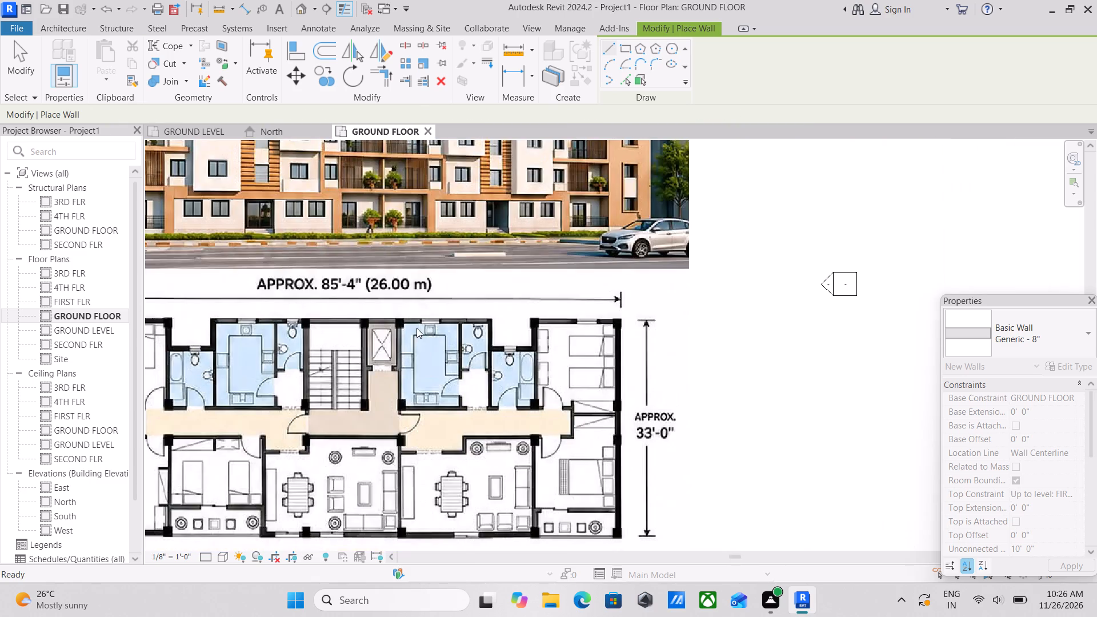
scroll(417, 327, down, 3)
middle_drag(350, 320, 523, 281)
scroll(407, 297, up, 5)
scroll(336, 242, up, 4)
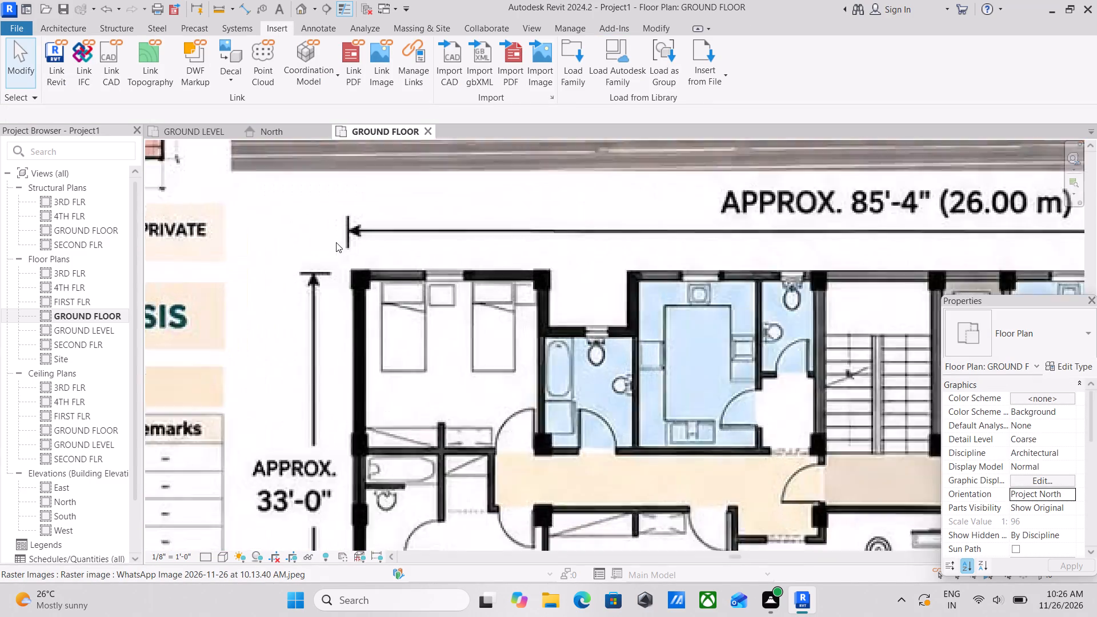
scroll(373, 328, up, 5)
scroll(371, 319, down, 6)
scroll(445, 332, down, 1)
middle_drag(445, 332, 423, 273)
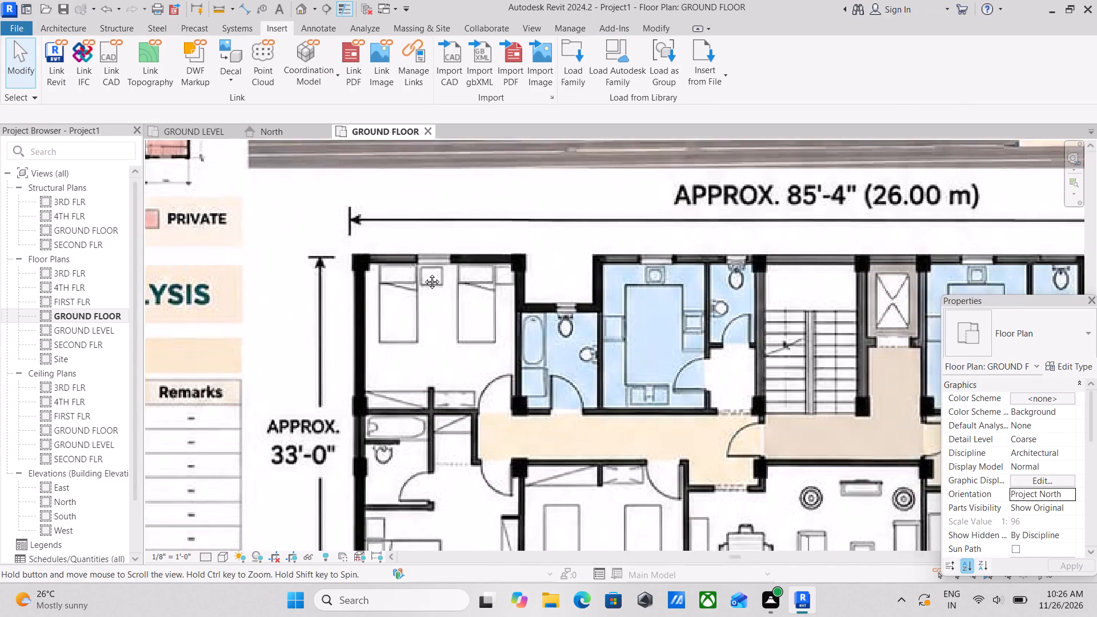
middle_drag(423, 273, 412, 223)
scroll(423, 271, down, 1)
scroll(415, 225, down, 3)
middle_drag(394, 286, 463, 253)
scroll(437, 281, down, 2)
middle_drag(437, 281, 428, 283)
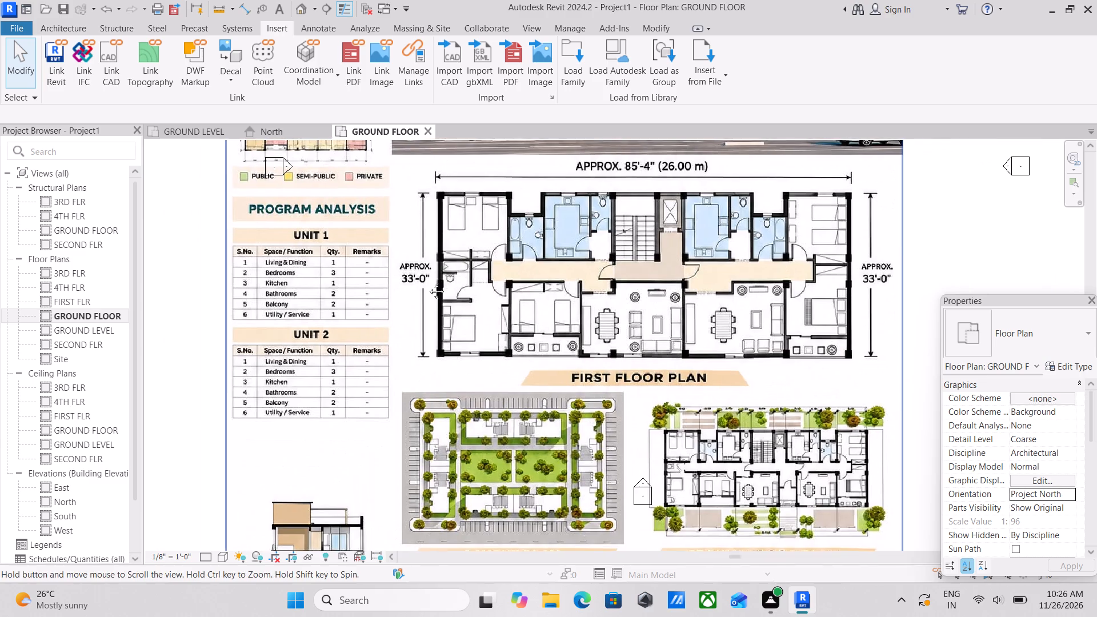
middle_drag(428, 283, 390, 307)
scroll(390, 307, up, 2)
scroll(426, 266, down, 5)
middle_drag(452, 235, 451, 254)
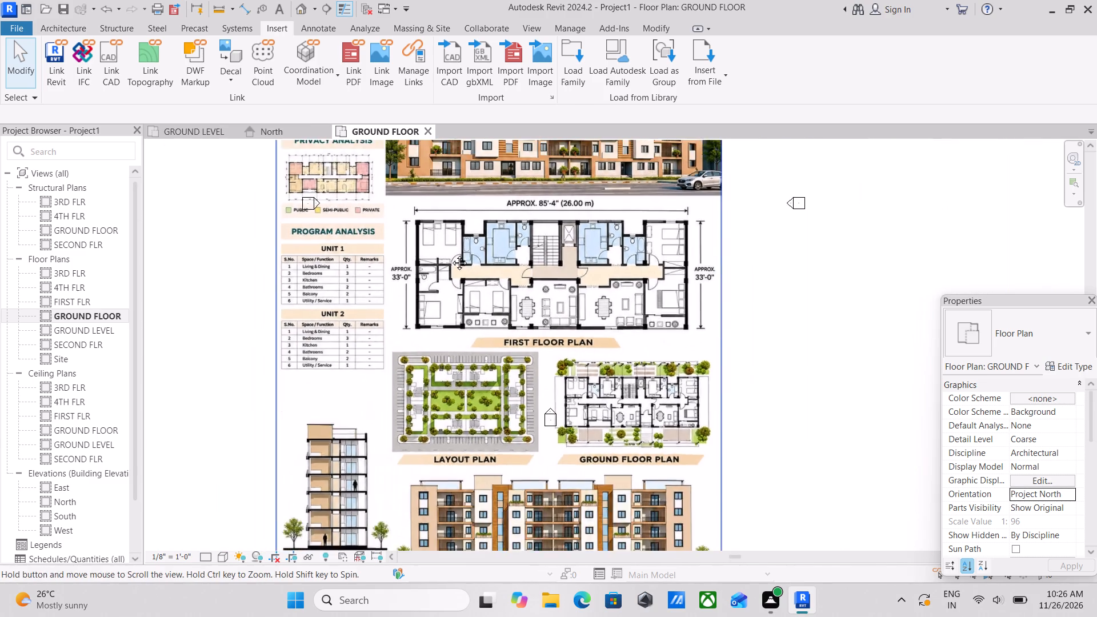
middle_drag(451, 254, 451, 308)
Examine the bedroom, bathroom, kitchen, stair and corridor layout of the first floor plan on the reference image.
scroll(452, 308, up, 2)
scroll(523, 378, up, 4)
scroll(399, 316, up, 4)
scroll(355, 278, up, 1)
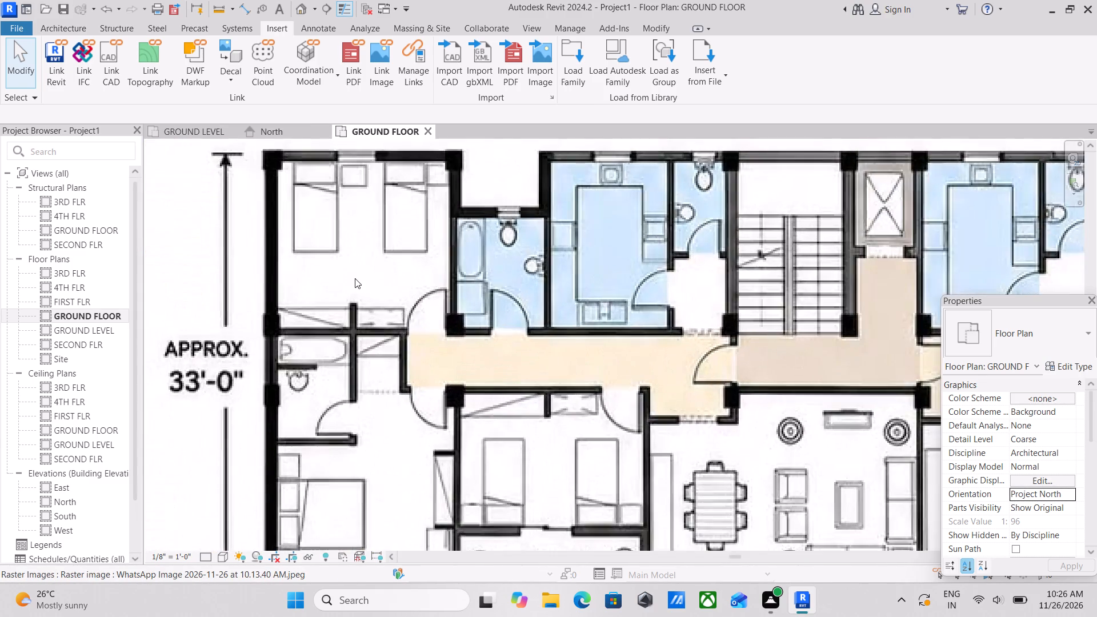
scroll(355, 278, up, 3)
scroll(355, 278, down, 8)
middle_drag(363, 291, 327, 267)
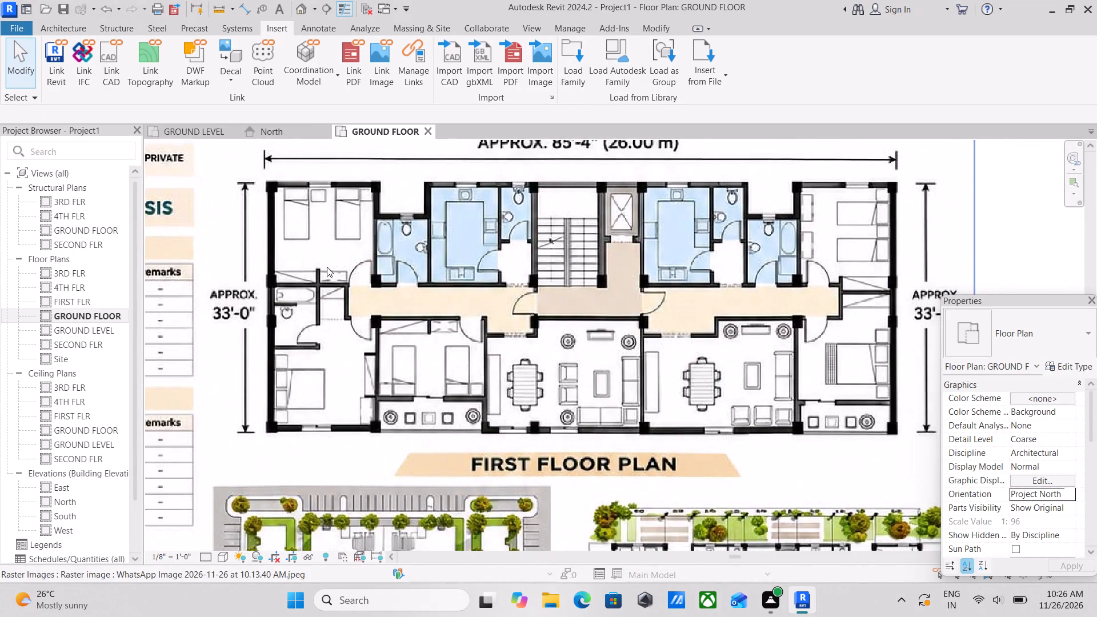
scroll(371, 299, up, 2)
scroll(415, 199, up, 2)
middle_drag(414, 203, 338, 341)
scroll(338, 336, up, 1)
scroll(338, 331, down, 1)
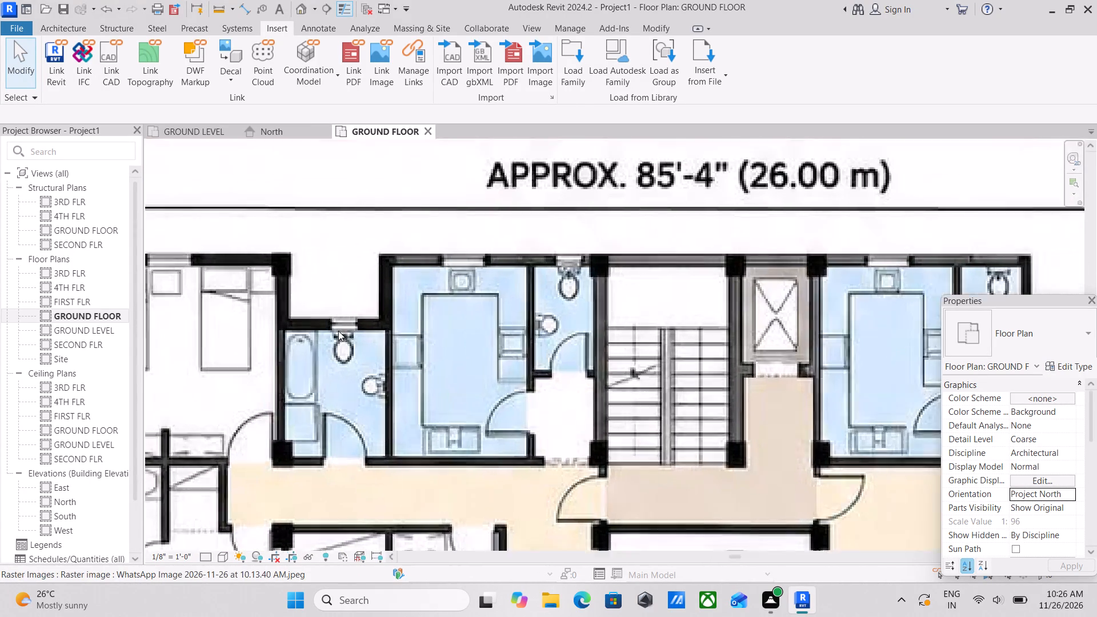
scroll(338, 331, down, 4)
middle_drag(362, 390, 397, 326)
scroll(362, 390, down, 1)
middle_drag(321, 356, 419, 338)
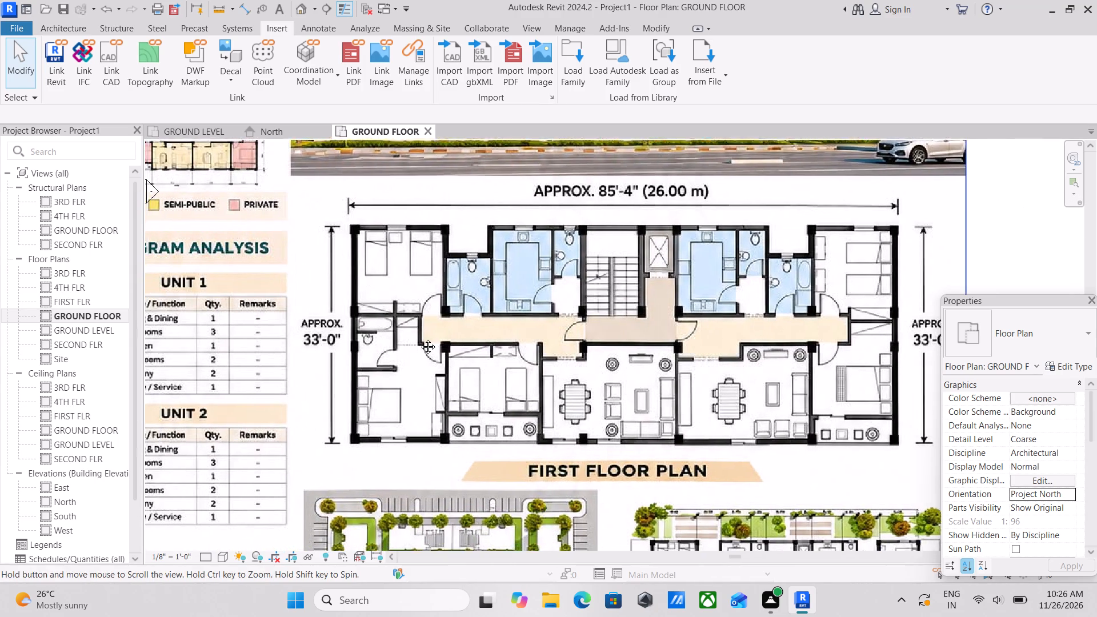
middle_drag(419, 338, 421, 338)
scroll(414, 336, up, 3)
scroll(413, 336, down, 1)
middle_drag(413, 336, 398, 363)
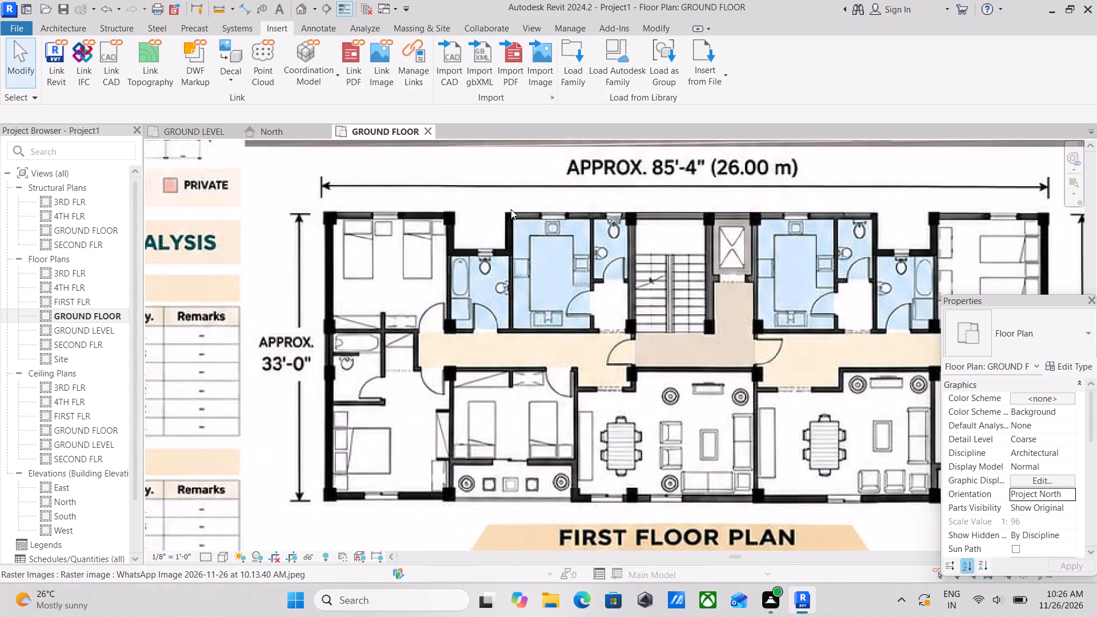
Open the GROUND FLOOR structural plan view.
double_click(54, 231)
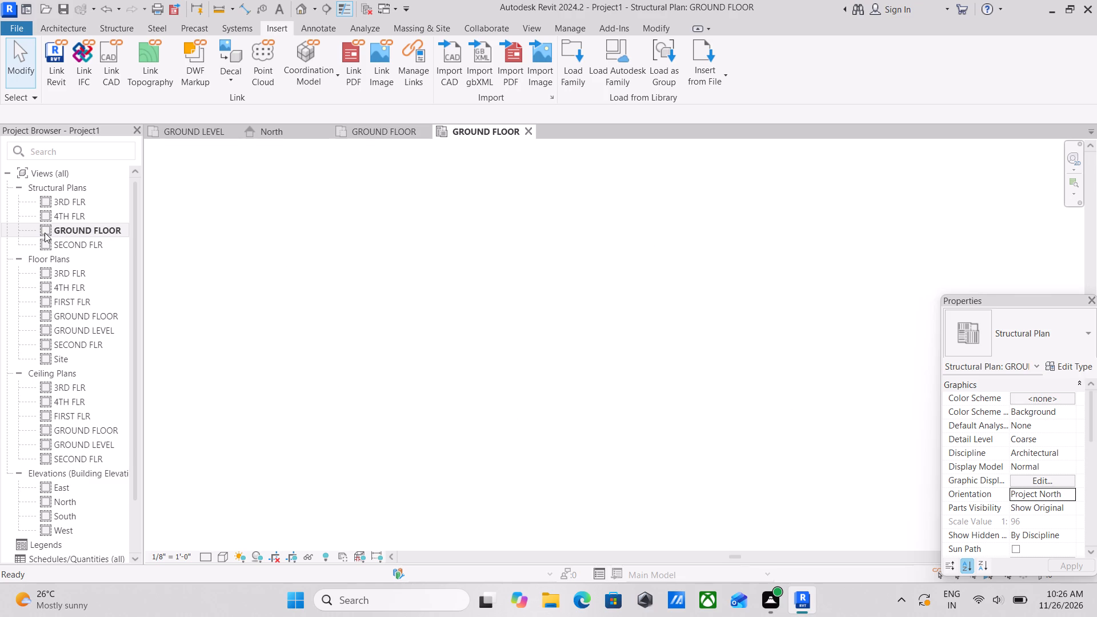
double_click(45, 233)
Copy the reference image from the GROUND FLOOR floor plan and paste it aligned into the Structural Plan: GROUND FLOOR view.
double_click(366, 126)
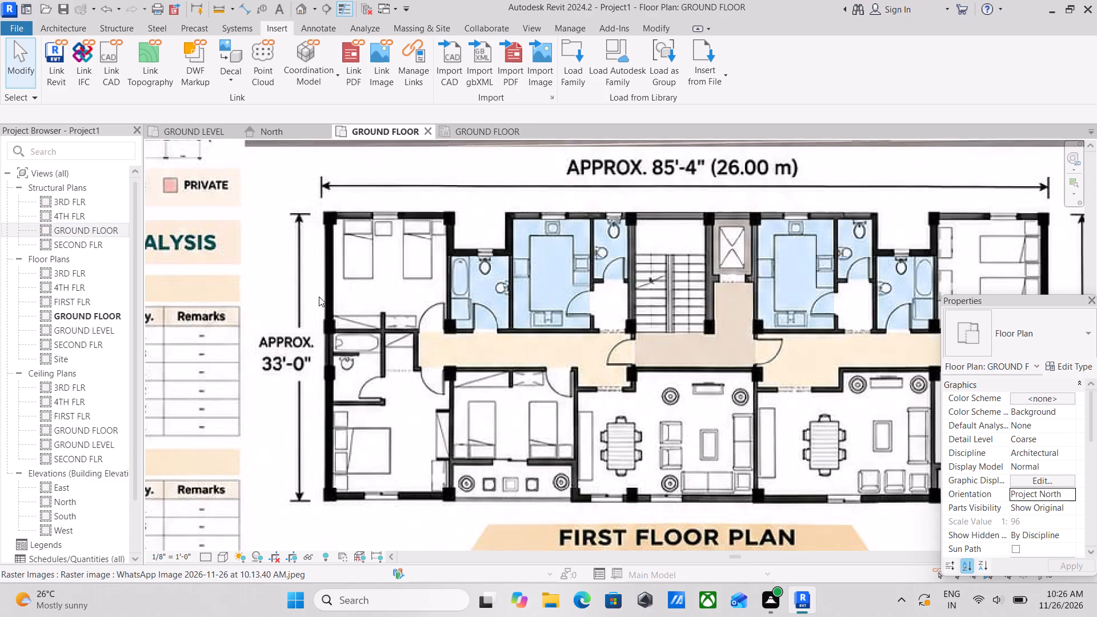
scroll(308, 323, up, 3)
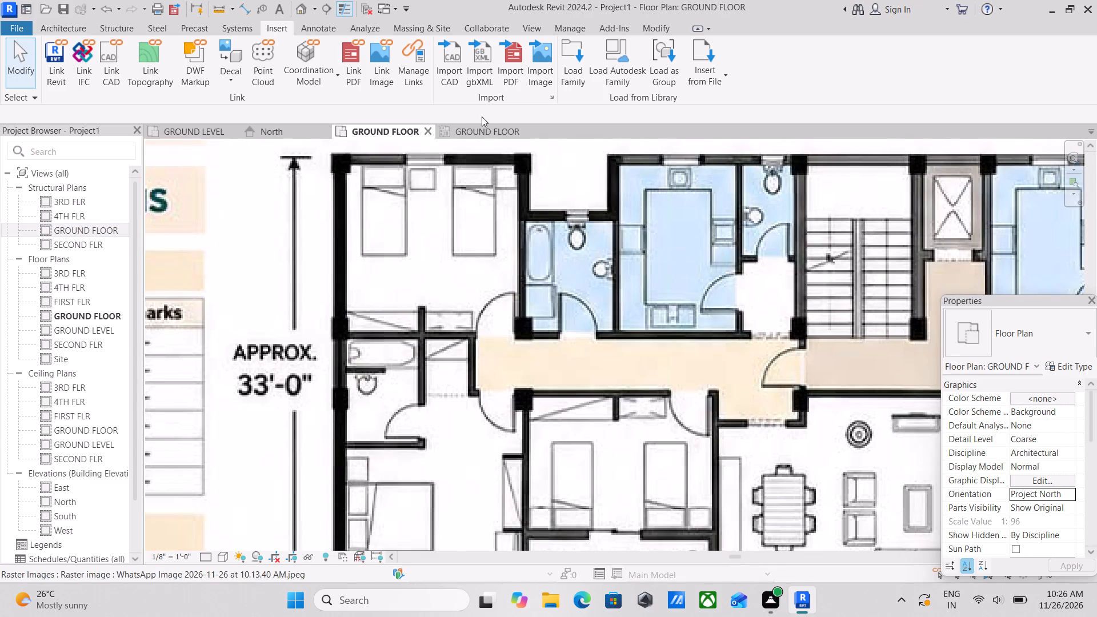
scroll(413, 237, down, 10)
middle_drag(494, 249, 419, 315)
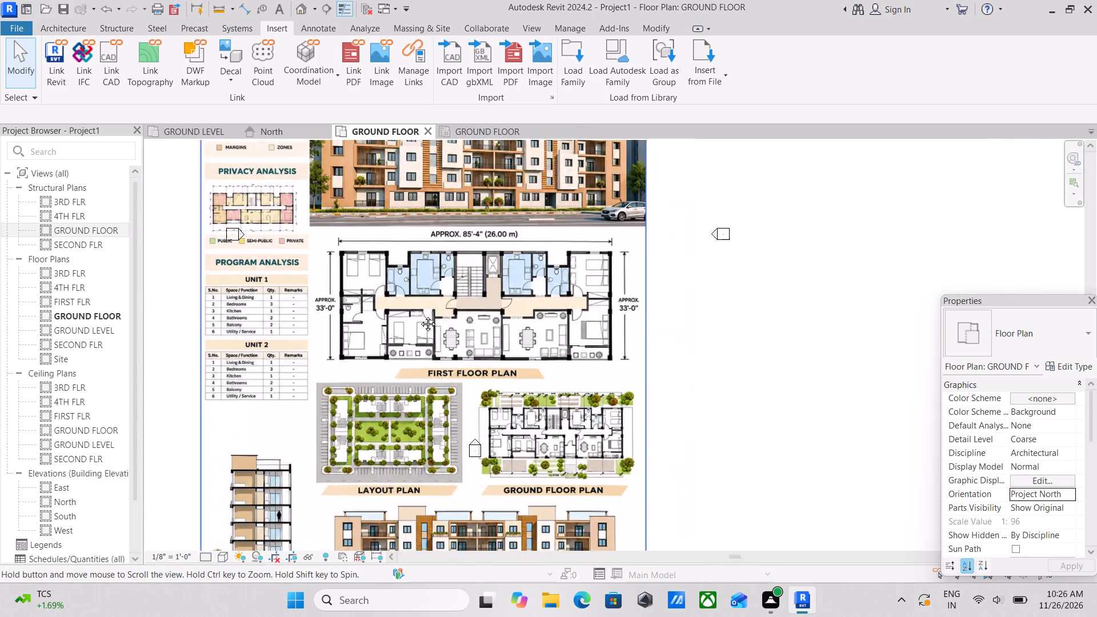
middle_drag(419, 315, 419, 316)
click(620, 199)
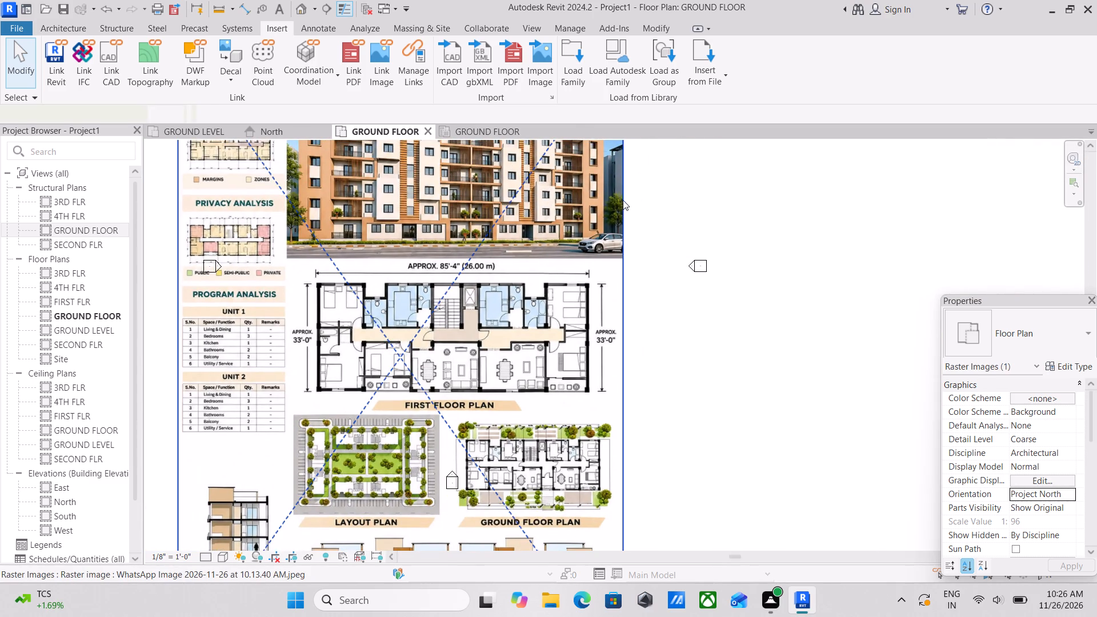
click(128, 63)
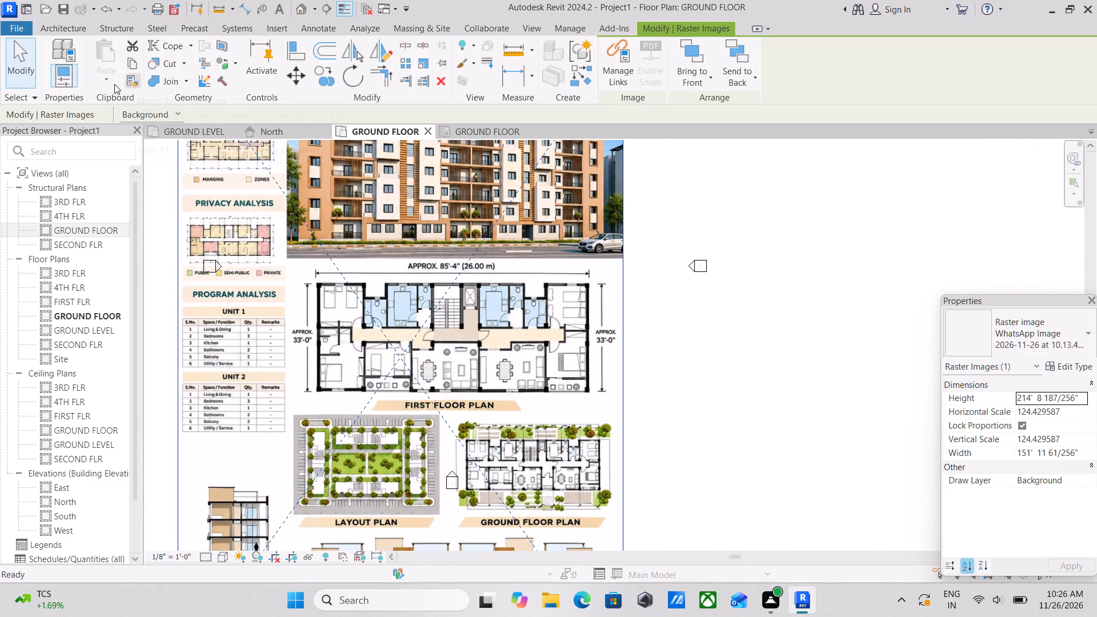
click(105, 80)
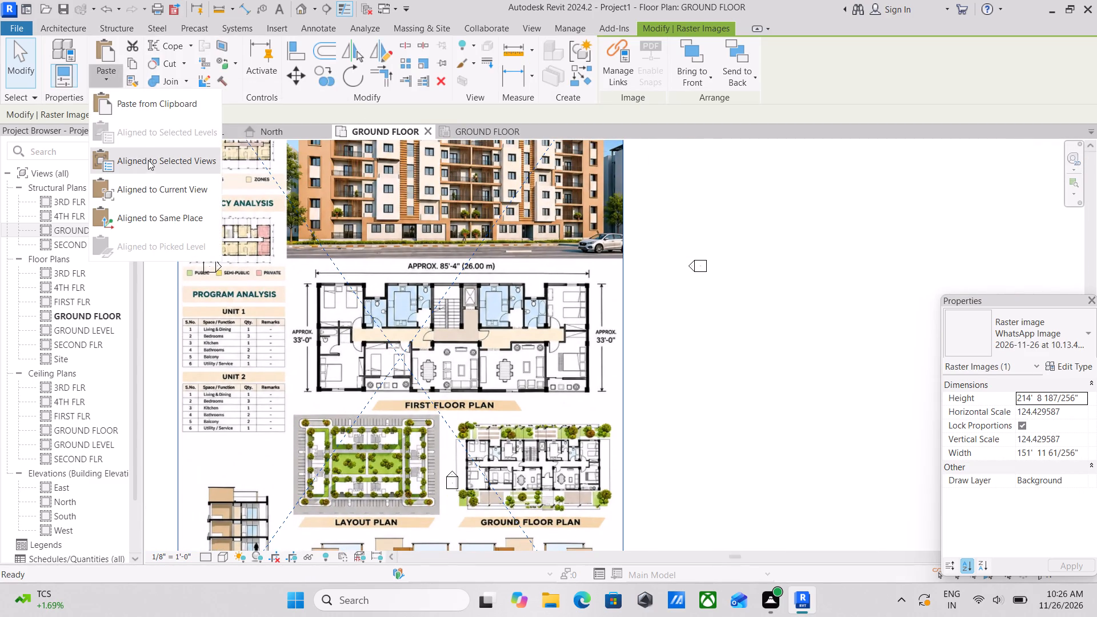
click(162, 159)
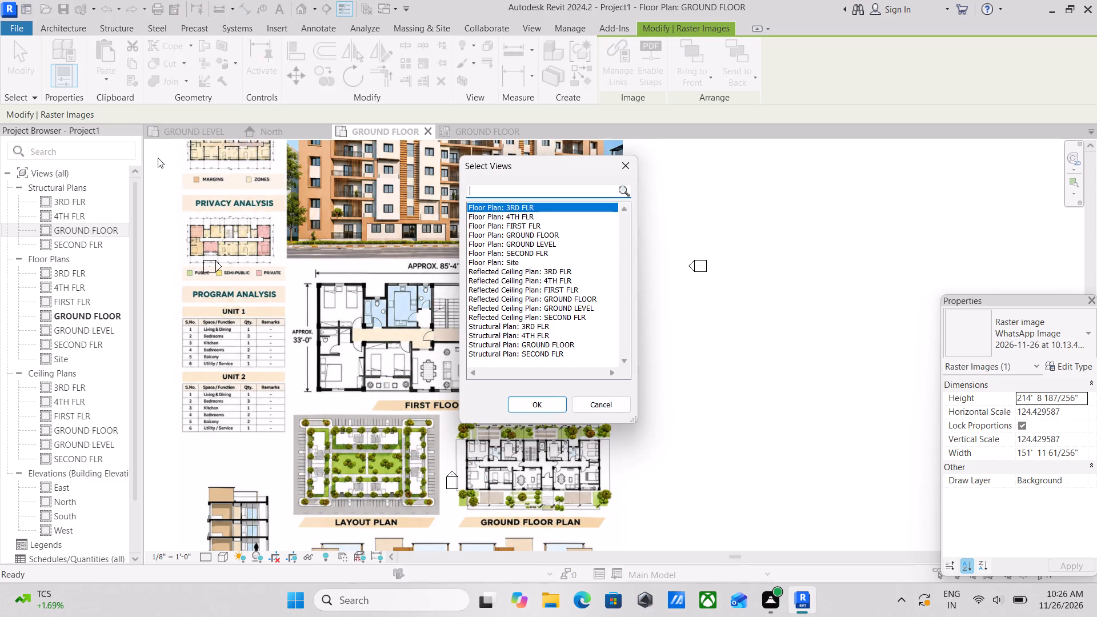
scroll(612, 298, down, 1)
scroll(486, 252, down, 1)
scroll(523, 334, down, 2)
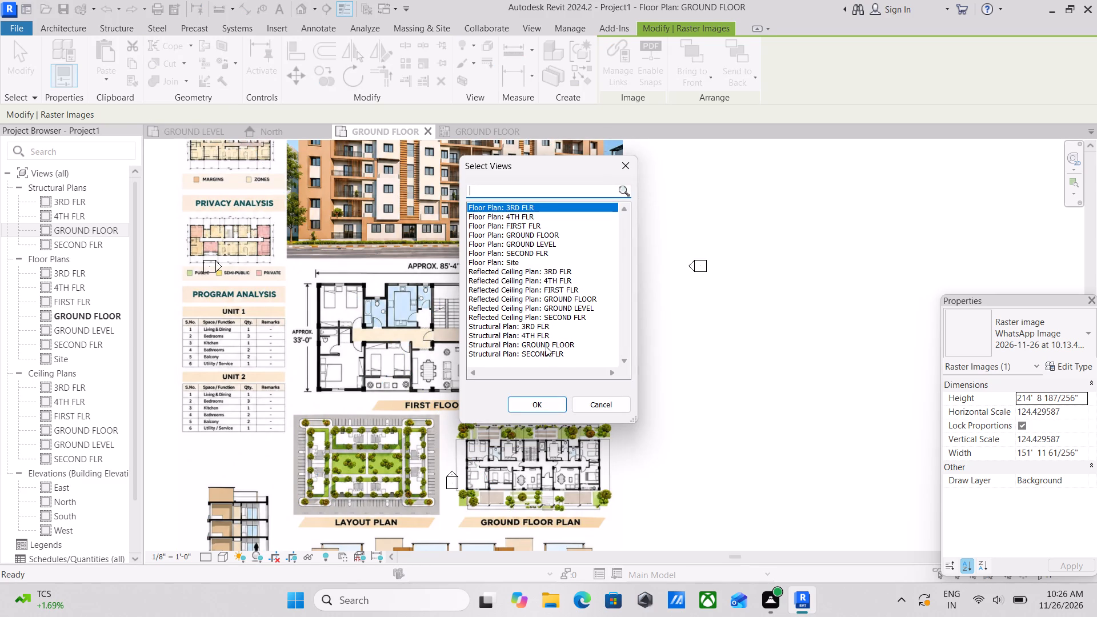
click(541, 342)
click(545, 405)
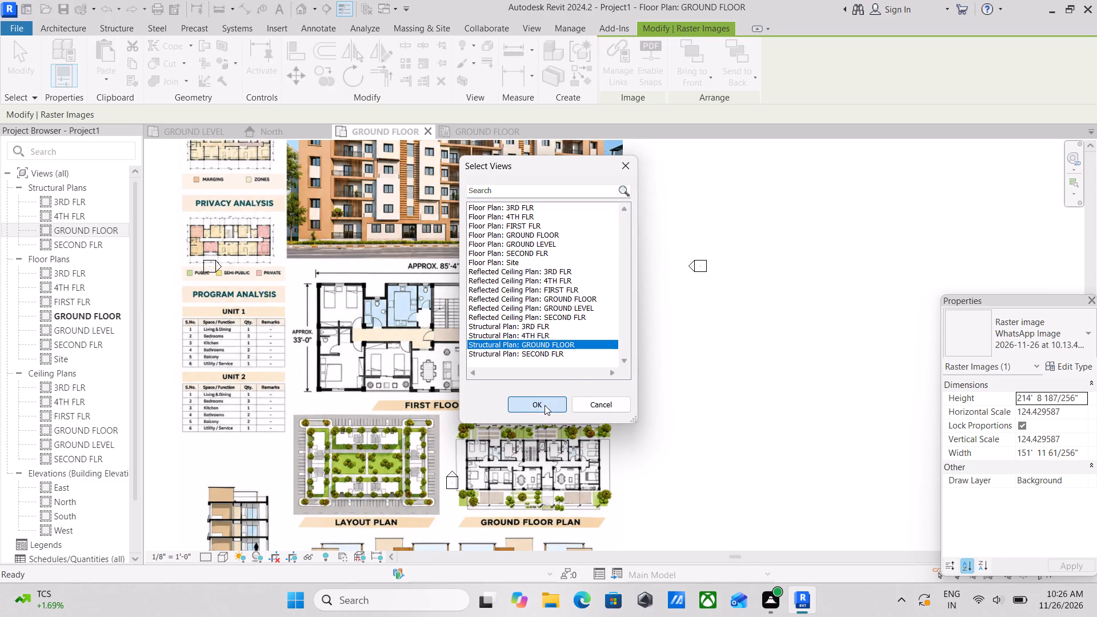
Draw a vertical grid line along the first floor plan's left outer wall, from just below the plan to the road above it.
scroll(418, 327, up, 3)
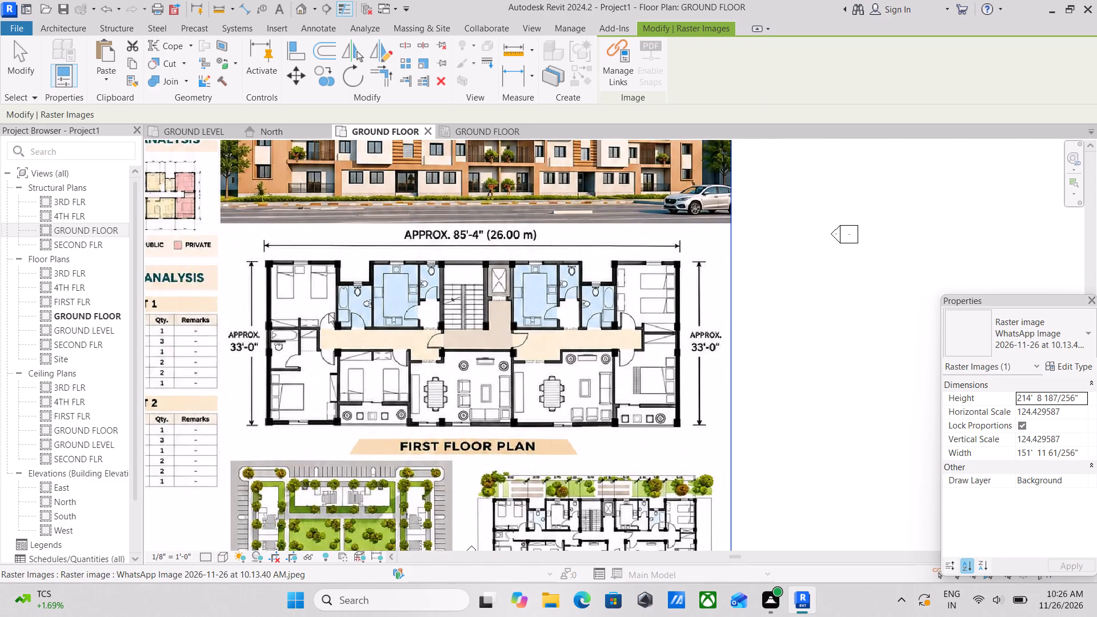
middle_drag(320, 312, 411, 324)
scroll(391, 326, up, 3)
scroll(355, 239, up, 4)
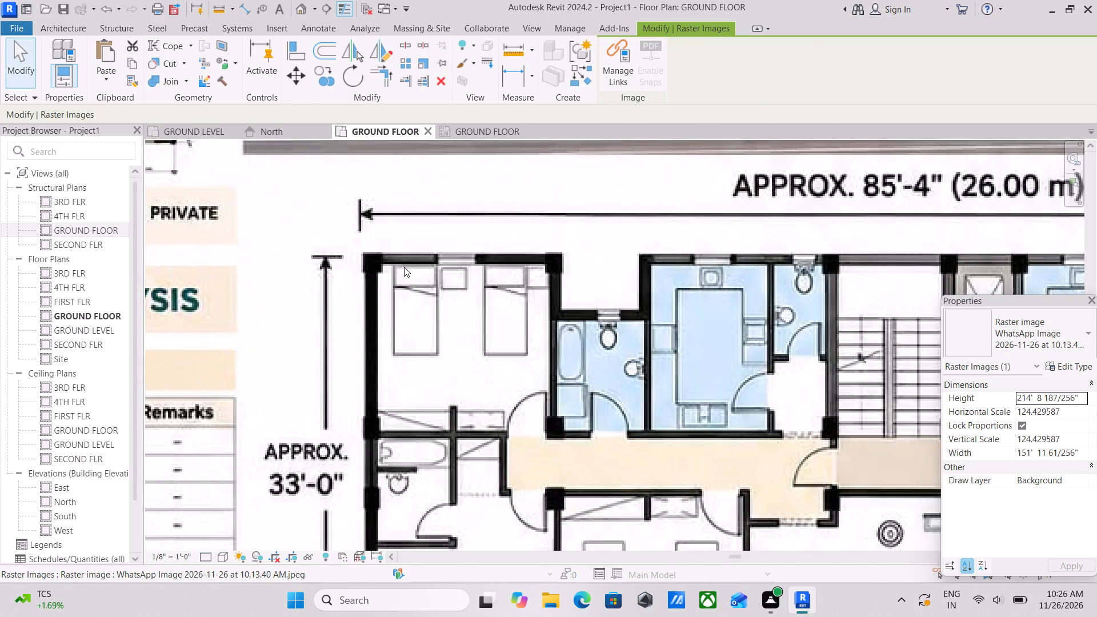
scroll(364, 257, down, 4)
text(GR)
scroll(391, 260, up, 3)
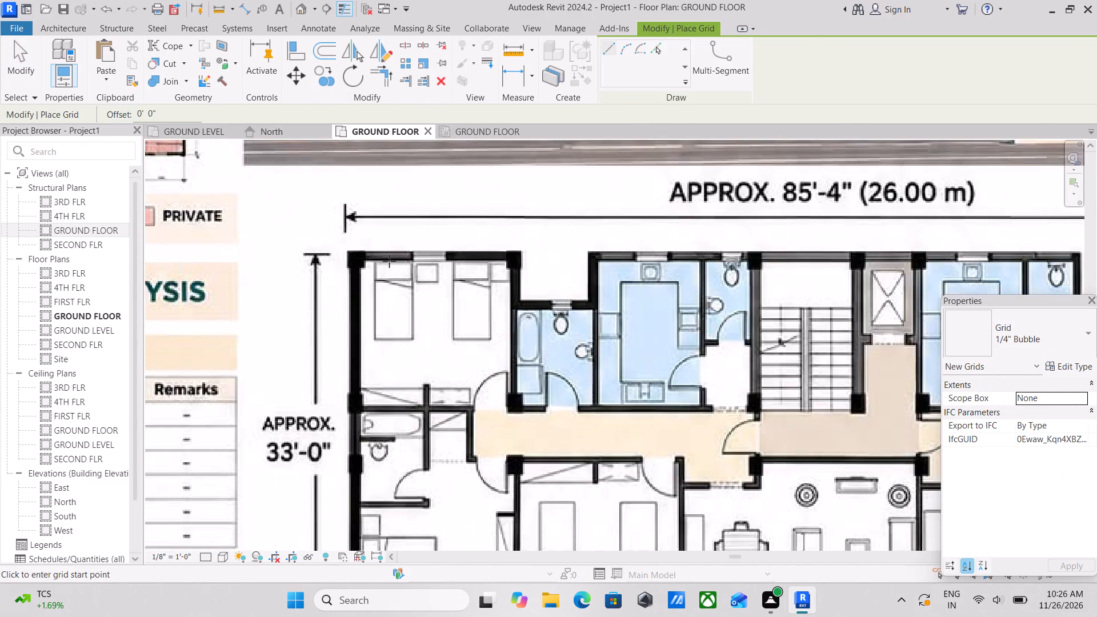
scroll(349, 243, up, 4)
scroll(362, 217, down, 1)
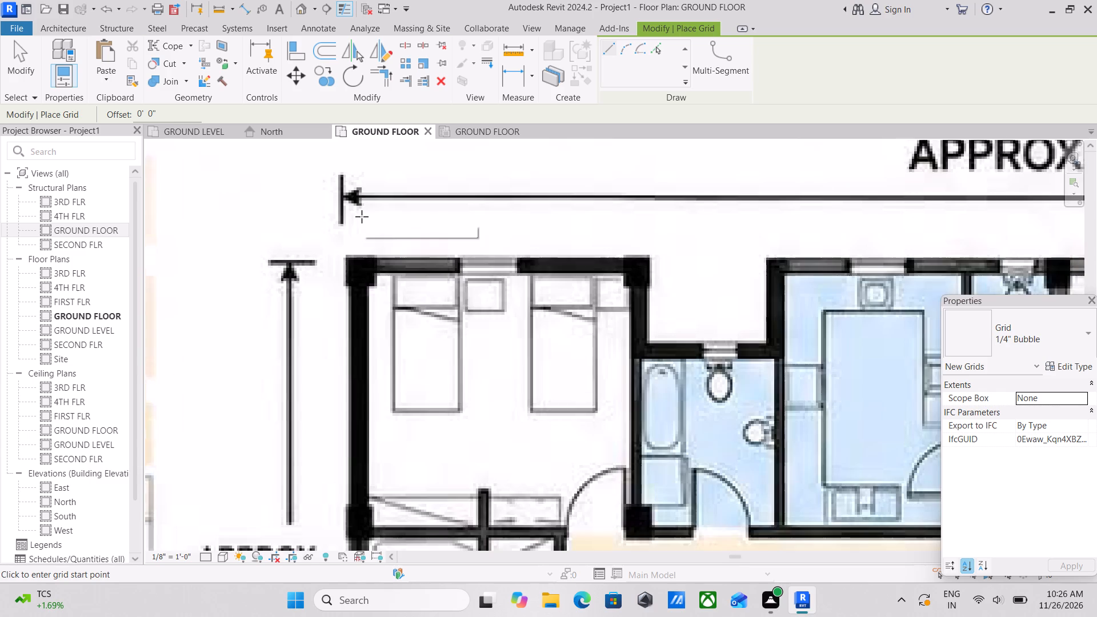
scroll(362, 217, down, 7)
scroll(375, 462, up, 4)
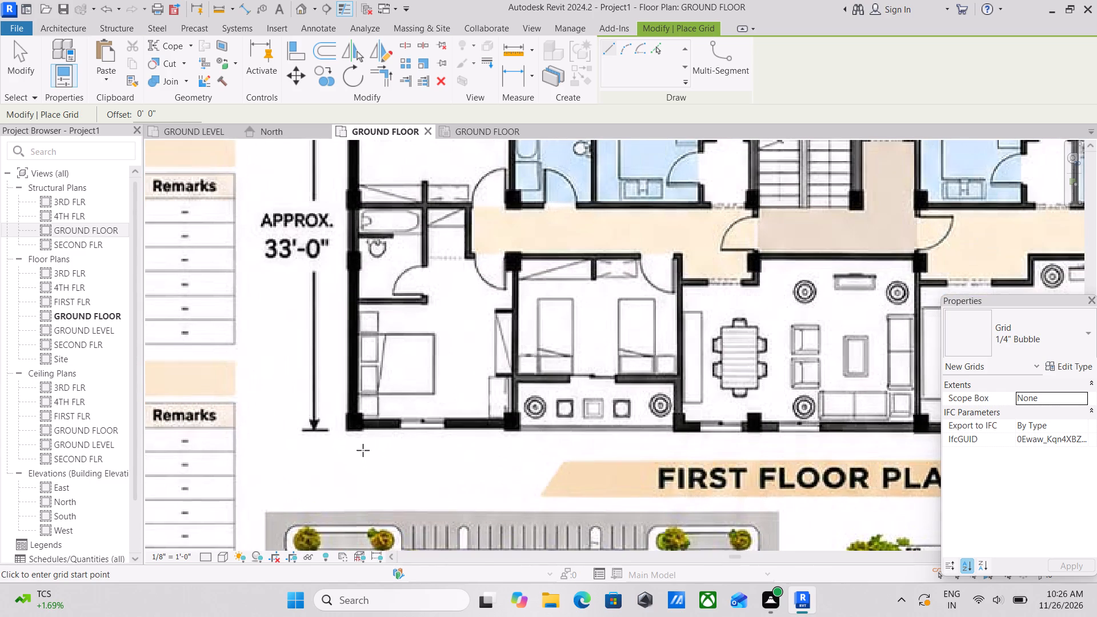
middle_drag(359, 278, 369, 395)
middle_drag(366, 166, 371, 280)
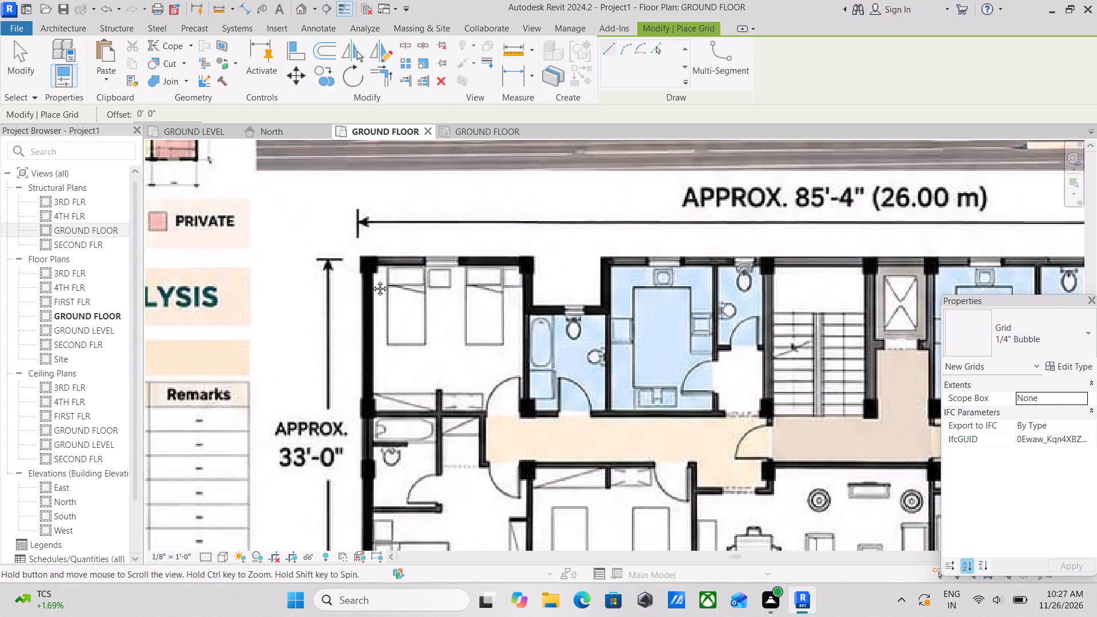
middle_drag(371, 280, 371, 281)
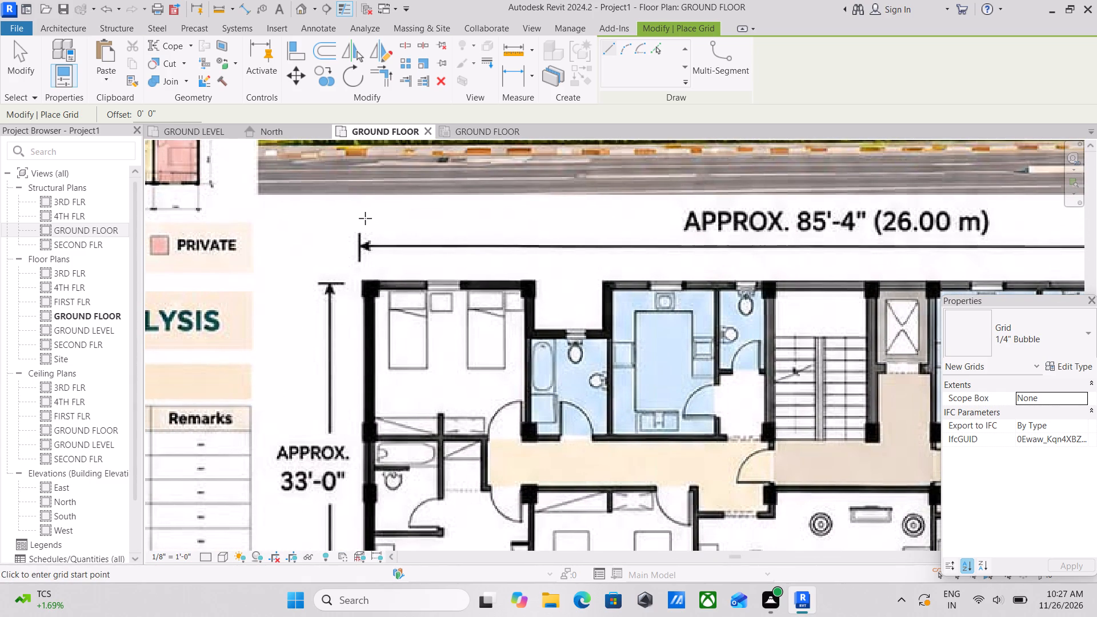
click(365, 218)
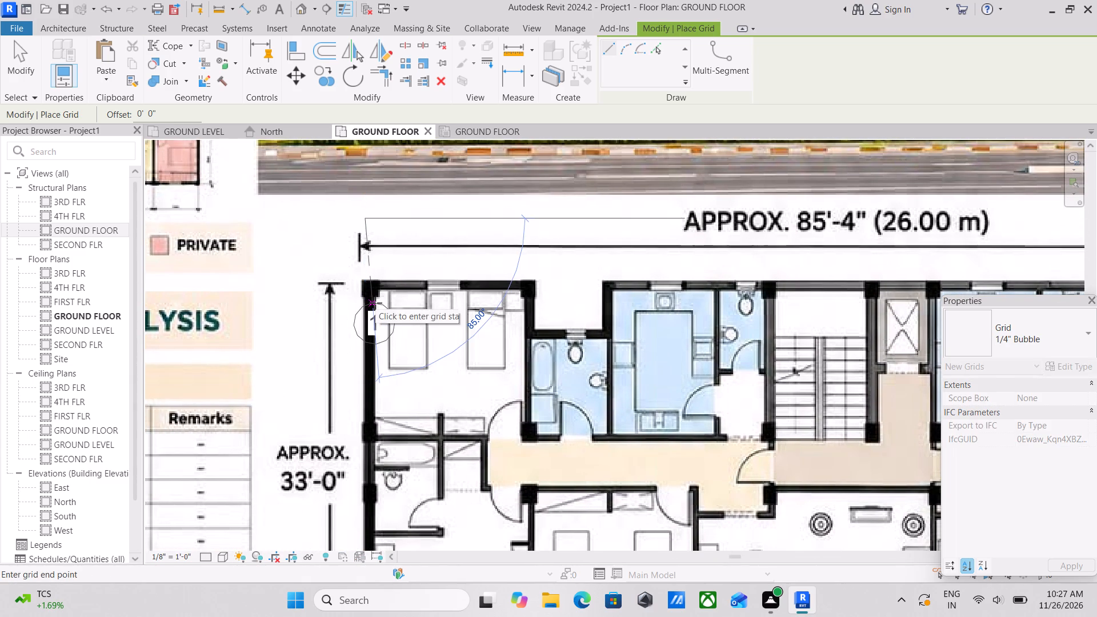
key(Escape)
scroll(377, 258, down, 2)
middle_drag(377, 278, 357, 118)
scroll(343, 385, up, 2)
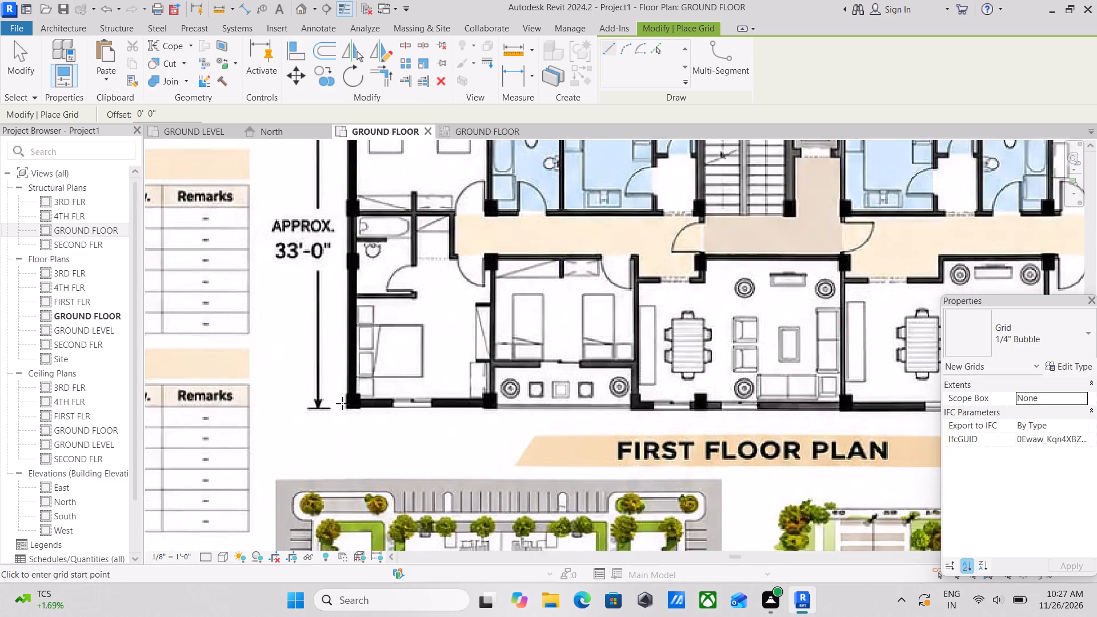
scroll(342, 403, up, 2)
scroll(377, 448, up, 8)
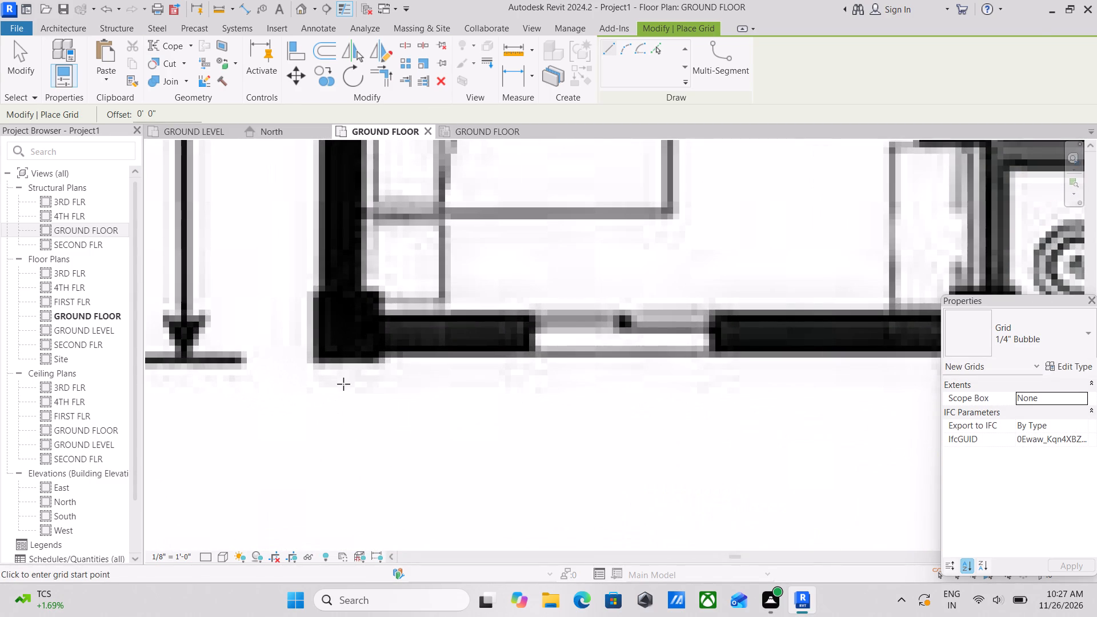
click(342, 384)
middle_drag(338, 354, 333, 558)
scroll(334, 312, down, 1)
middle_drag(334, 312, 340, 589)
scroll(342, 287, down, 1)
middle_drag(342, 288, 355, 589)
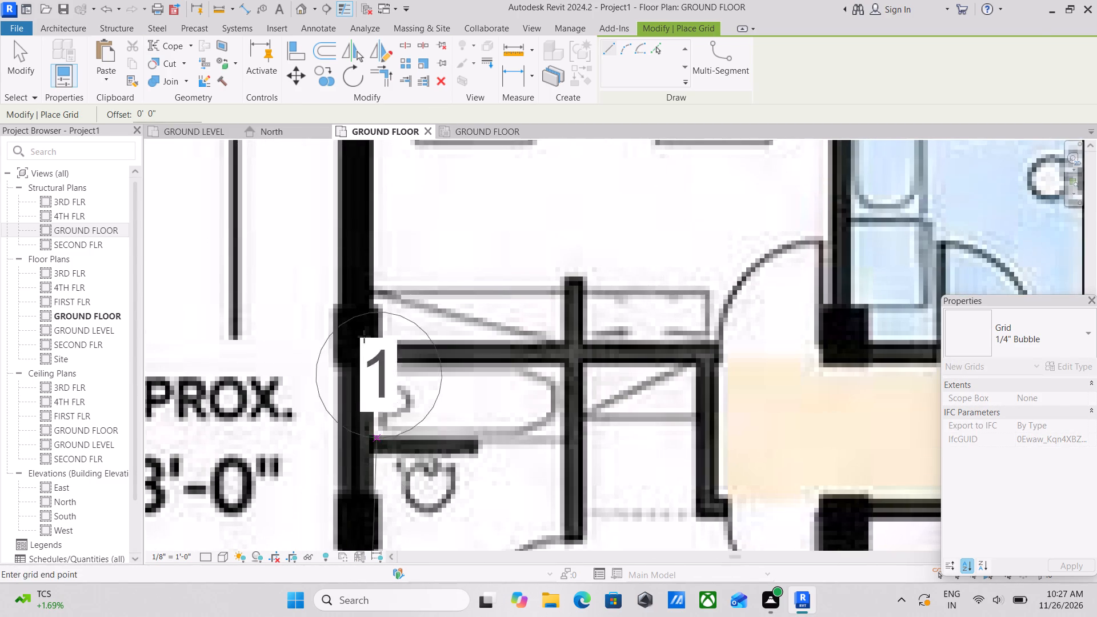
scroll(355, 320, down, 1)
middle_drag(354, 323, 355, 592)
scroll(346, 239, down, 1)
middle_drag(346, 243, 352, 531)
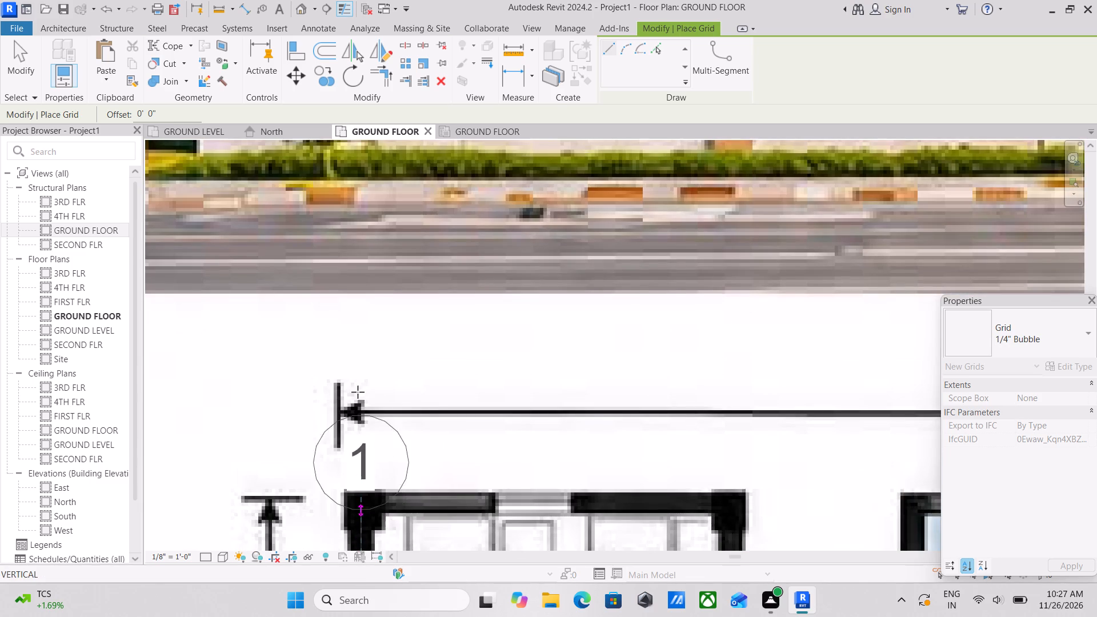
scroll(355, 357, down, 7)
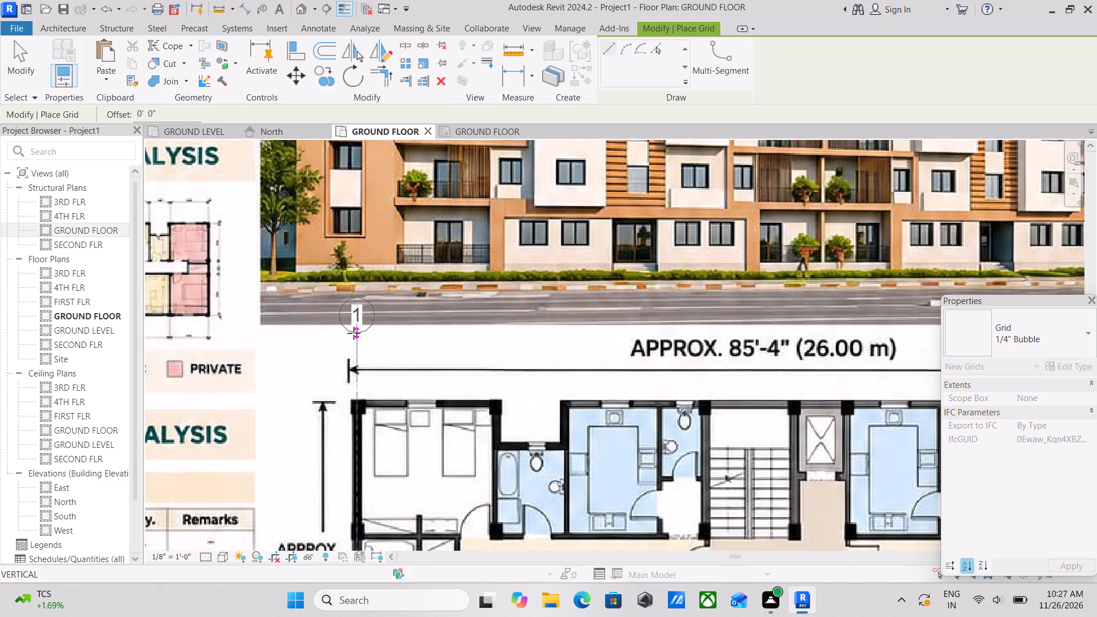
click(353, 307)
key(Escape)
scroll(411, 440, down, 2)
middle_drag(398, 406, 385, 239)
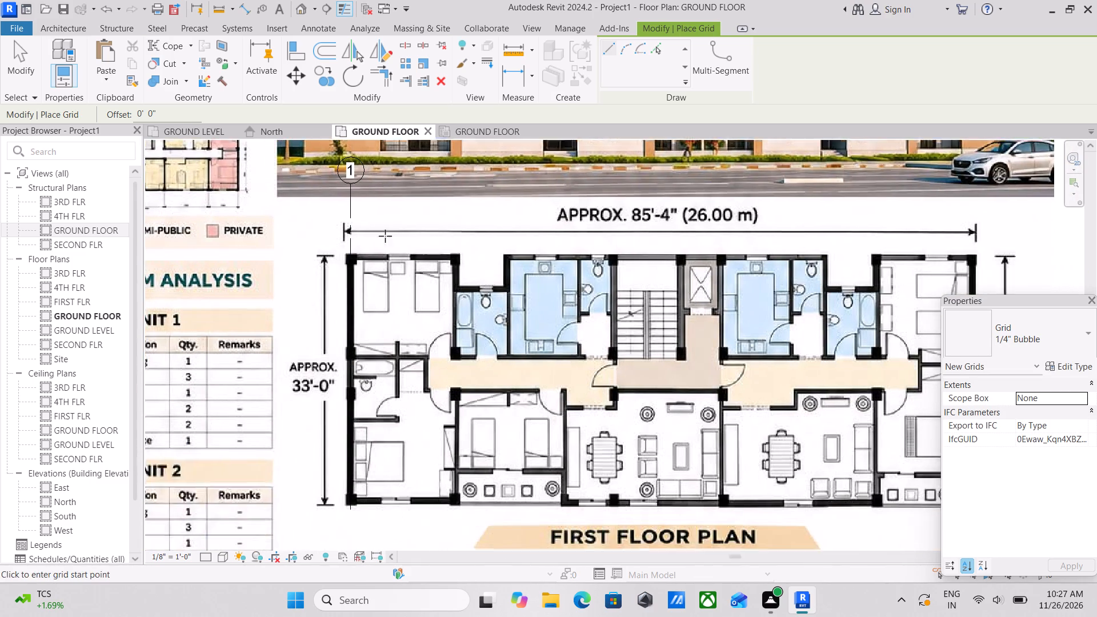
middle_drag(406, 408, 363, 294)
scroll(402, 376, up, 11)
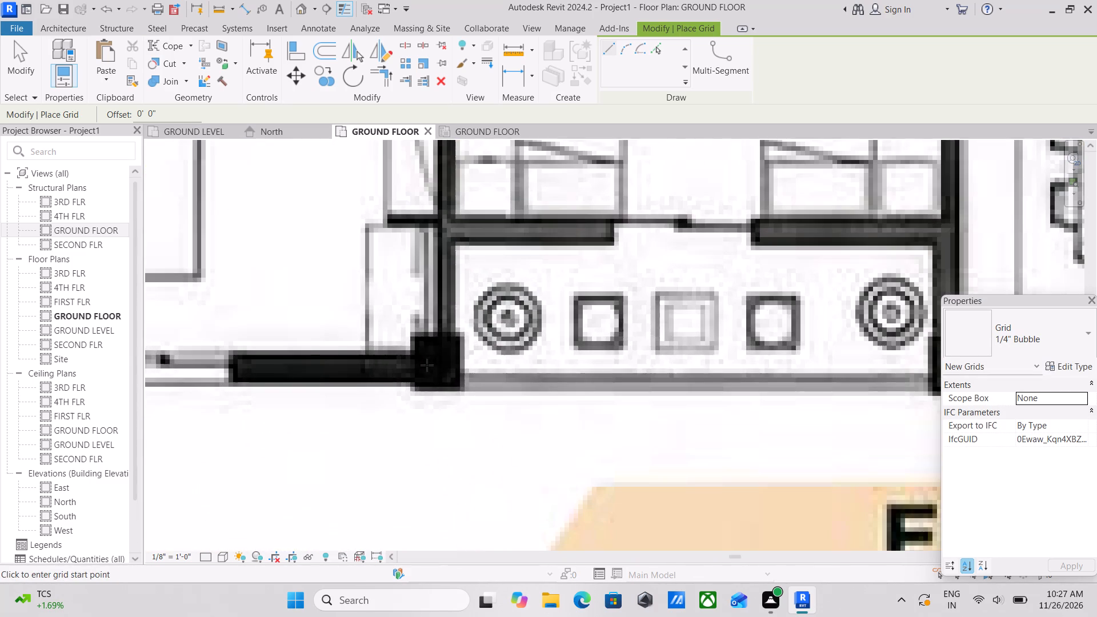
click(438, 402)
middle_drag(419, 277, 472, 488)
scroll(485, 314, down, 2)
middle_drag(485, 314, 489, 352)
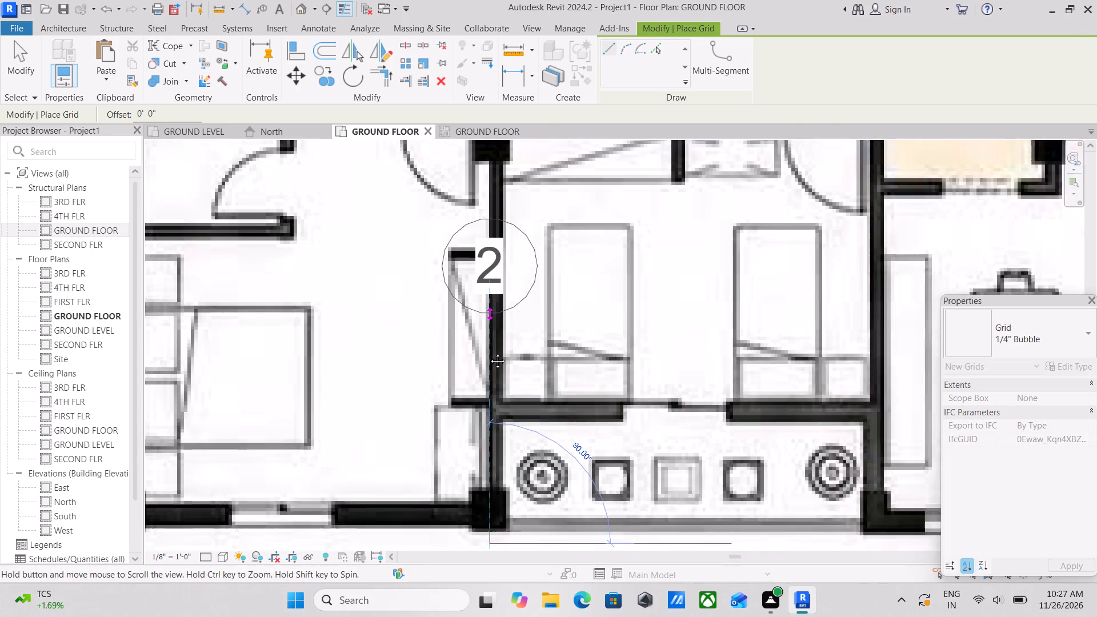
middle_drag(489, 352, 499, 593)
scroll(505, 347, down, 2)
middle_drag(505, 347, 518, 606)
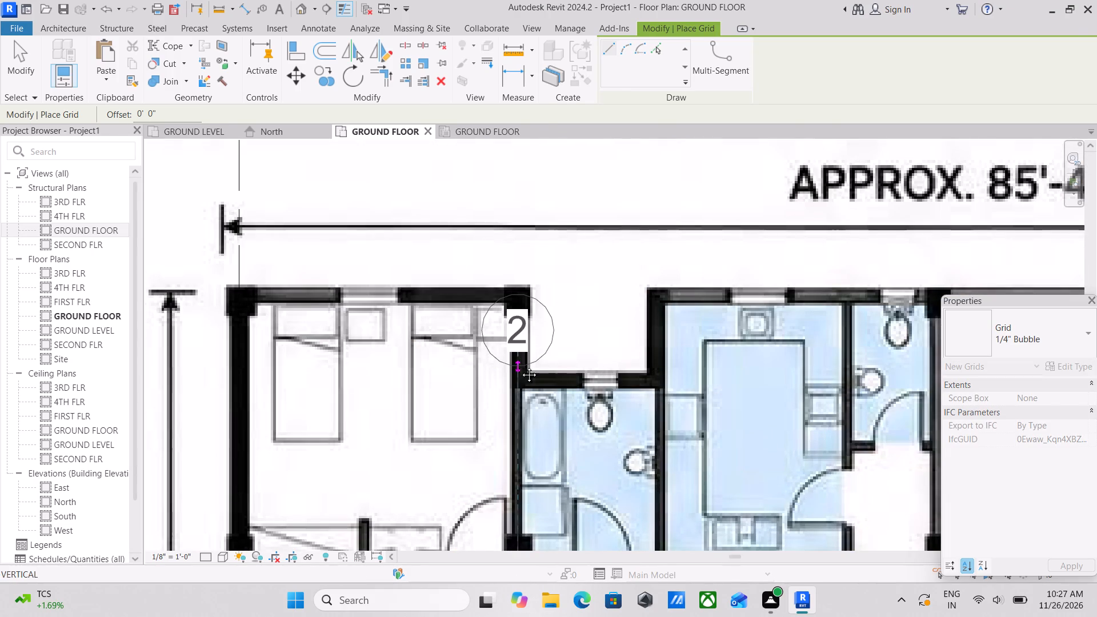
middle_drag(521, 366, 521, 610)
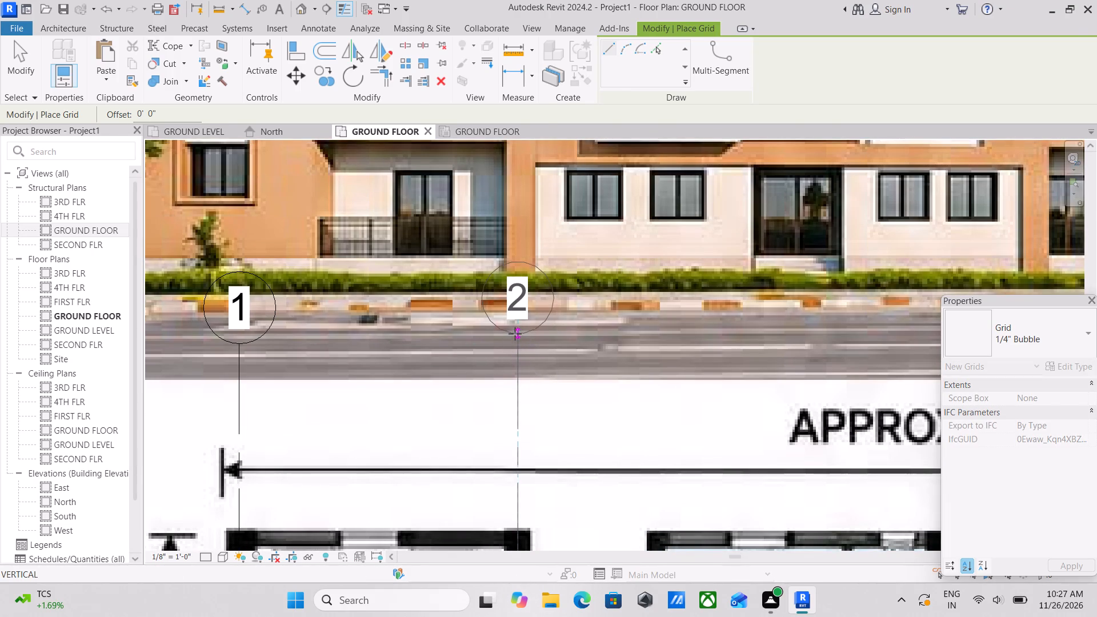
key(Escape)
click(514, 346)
Draw a vertical grid line through the column line right of the left bedrooms, ending level with the first grid's bubble.
scroll(514, 346, down, 2)
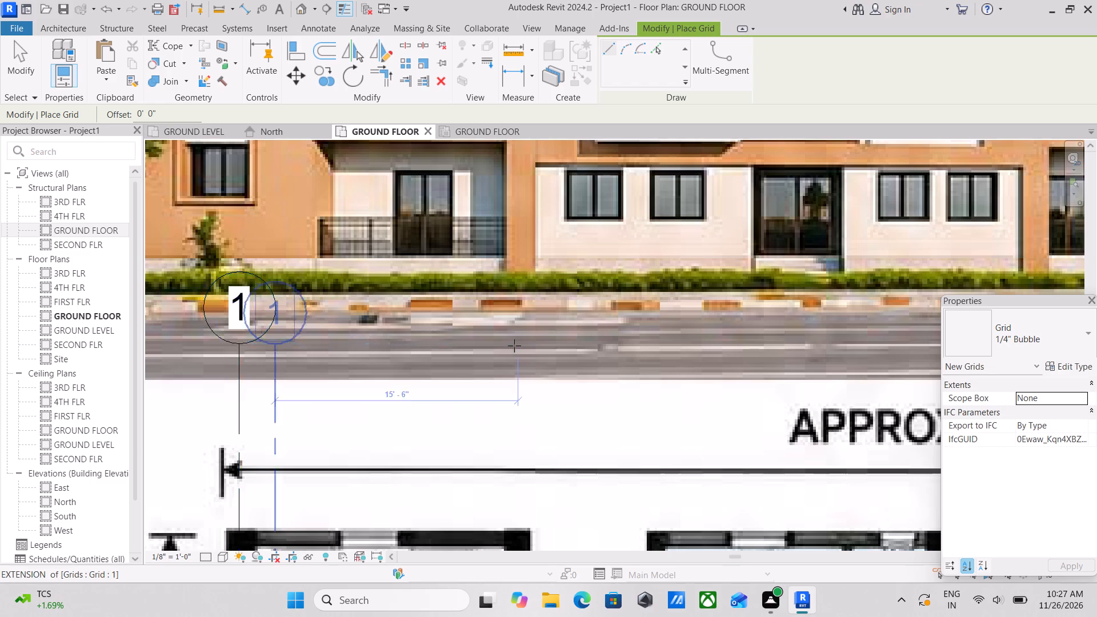
scroll(514, 346, down, 1)
scroll(630, 334, down, 4)
middle_drag(527, 338, 600, 242)
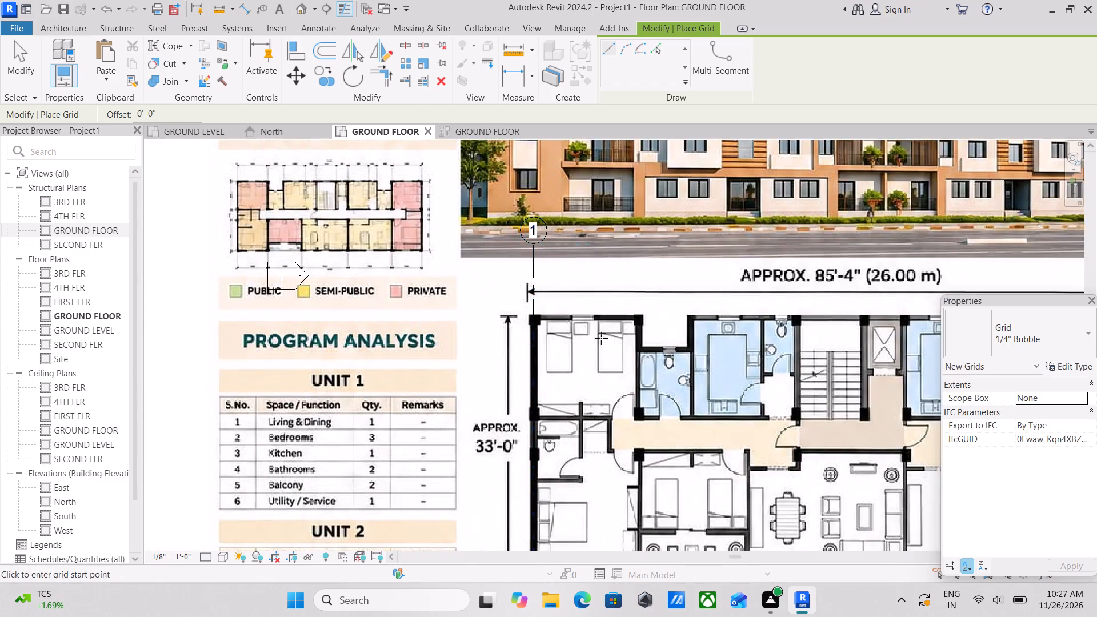
middle_drag(594, 431, 474, 254)
scroll(505, 366, up, 4)
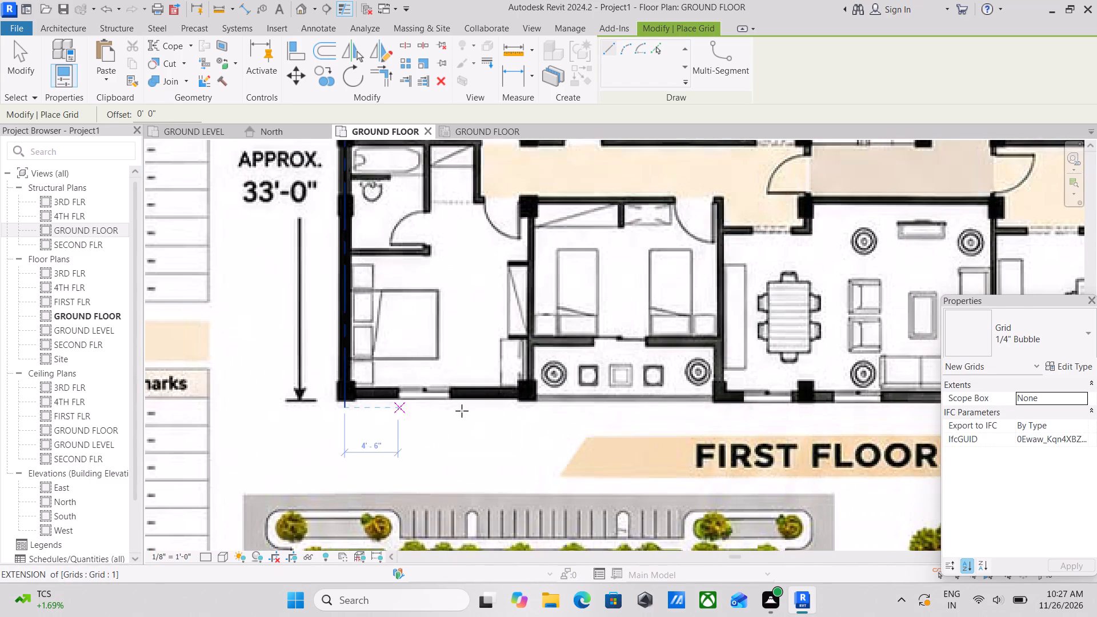
click(528, 404)
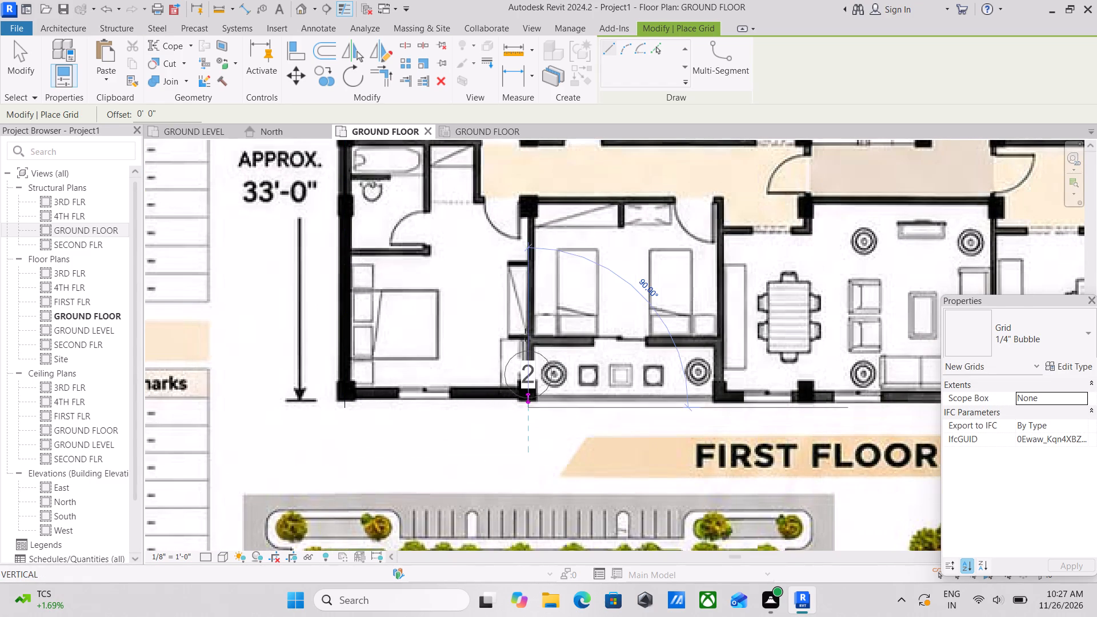
middle_drag(524, 326, 542, 558)
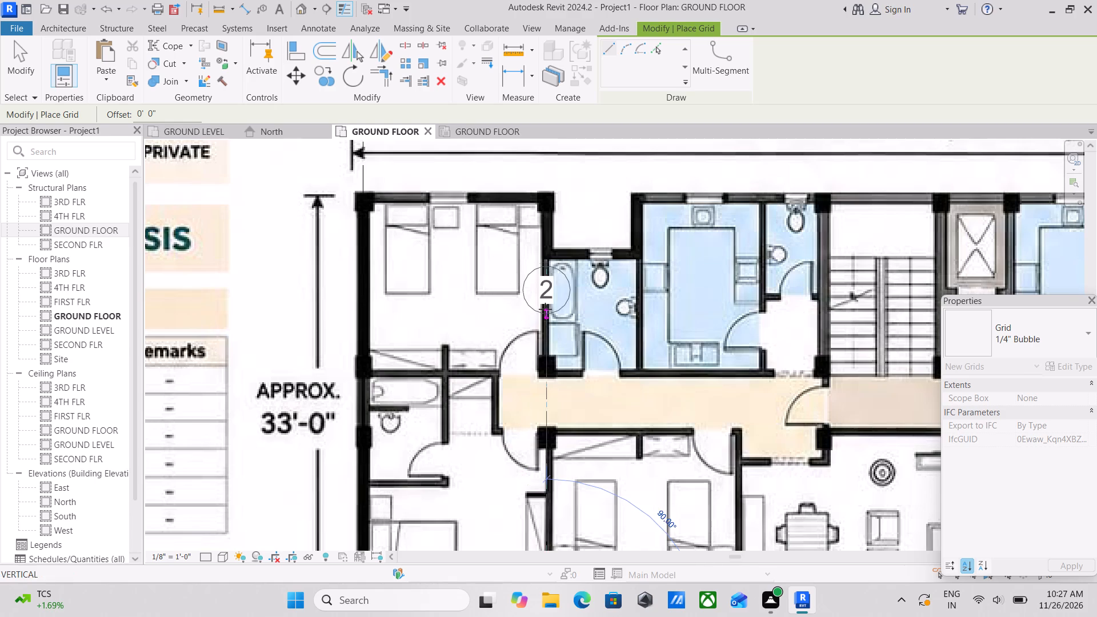
middle_drag(546, 308, 555, 523)
middle_drag(527, 354, 539, 488)
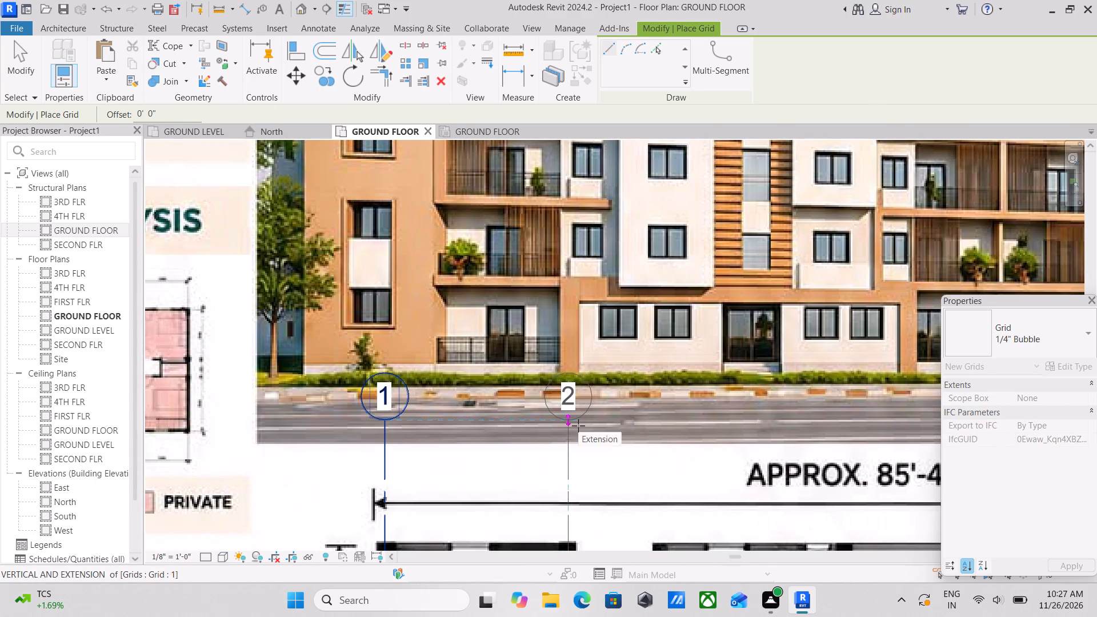
click(578, 426)
key(Escape)
scroll(644, 374, down, 3)
middle_drag(618, 414, 473, 278)
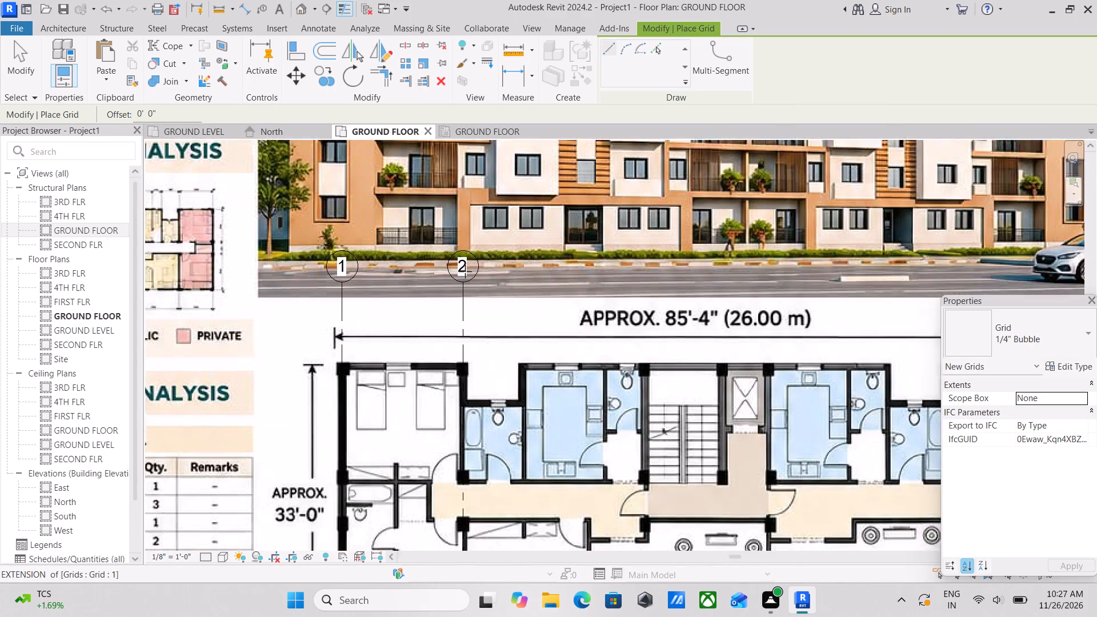
Draw vertical grid line 3 along the left living room's left wall, about 15'-6" from grid 2, ending level with the other grid bubbles.
middle_drag(494, 420, 449, 256)
scroll(479, 470, up, 1)
middle_drag(478, 464, 465, 369)
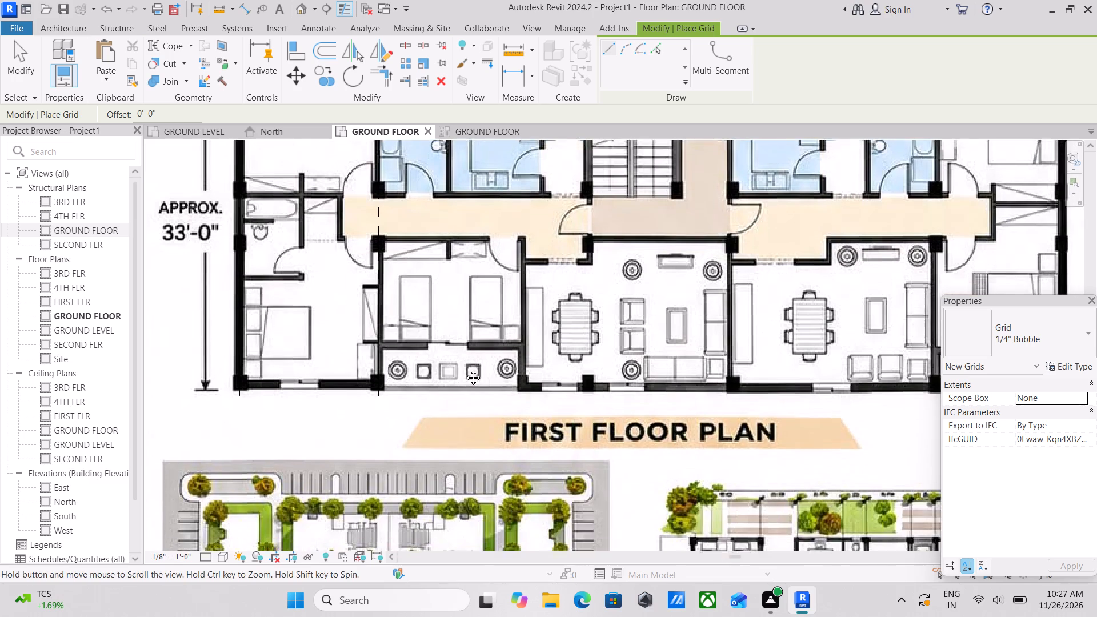
middle_drag(465, 369, 468, 360)
scroll(538, 412, up, 1)
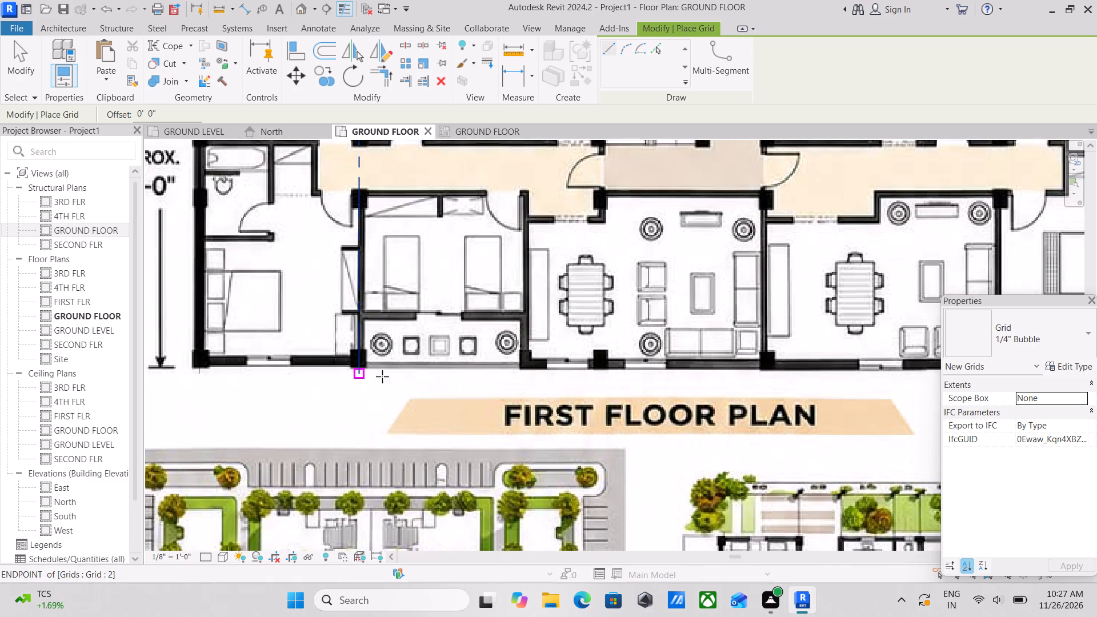
scroll(530, 378, up, 3)
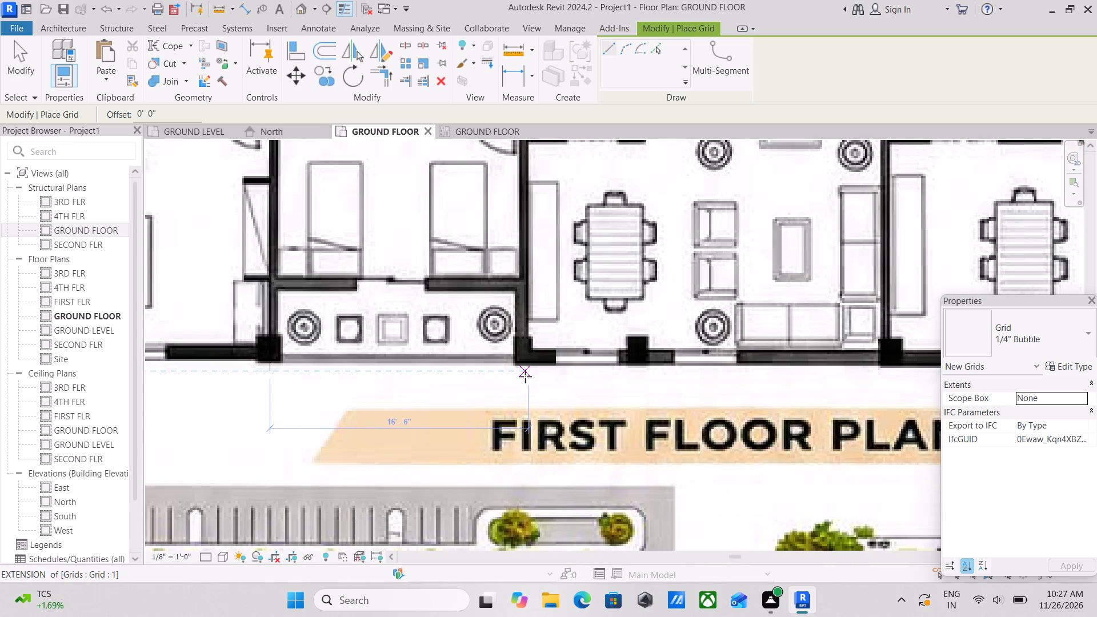
click(523, 376)
middle_drag(521, 322, 541, 536)
middle_drag(543, 331, 545, 418)
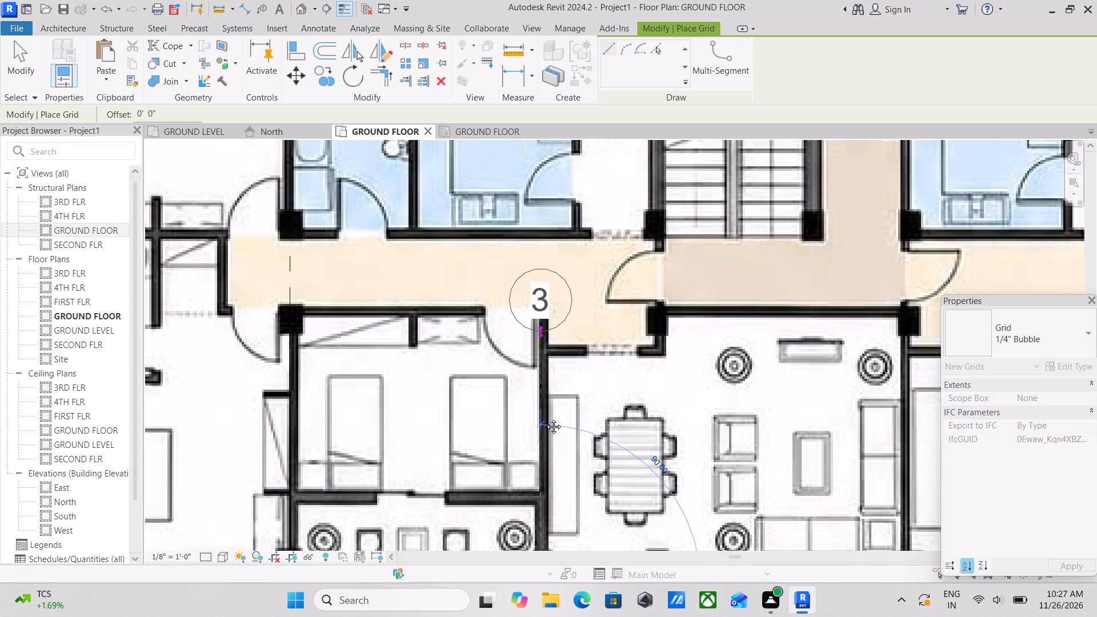
middle_drag(545, 418, 550, 567)
scroll(535, 346, down, 2)
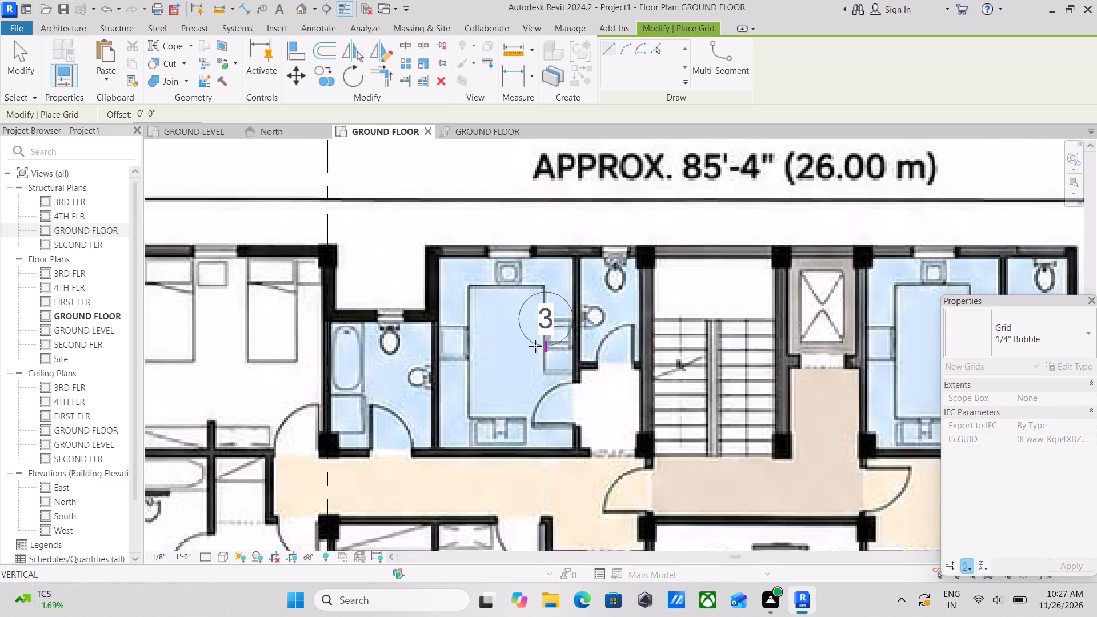
scroll(543, 384, down, 1)
middle_drag(543, 384, 548, 476)
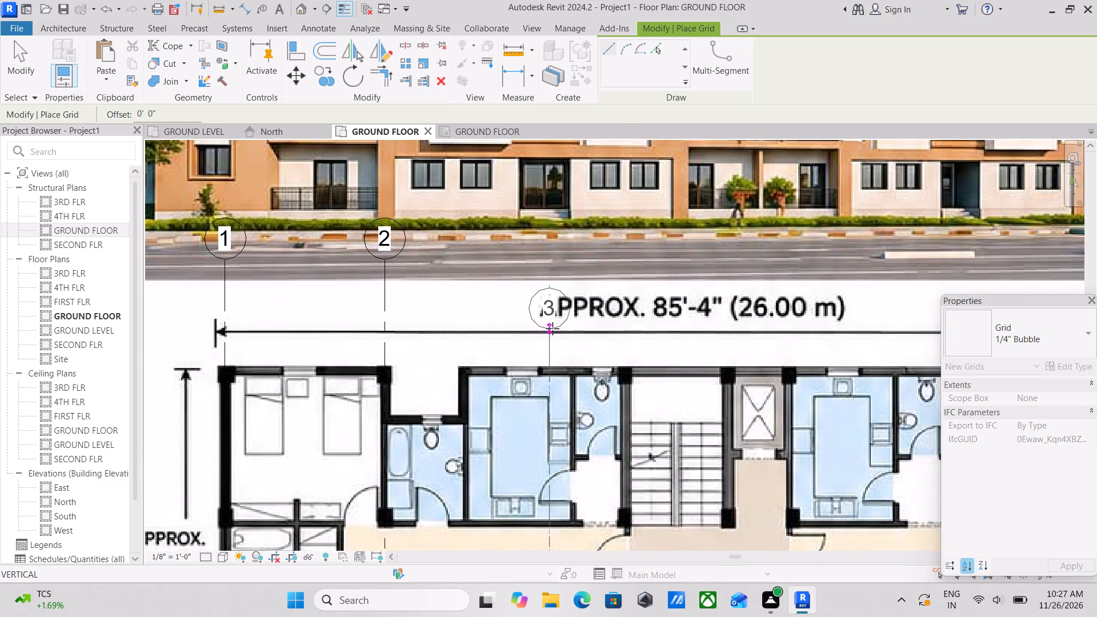
scroll(552, 328, down, 2)
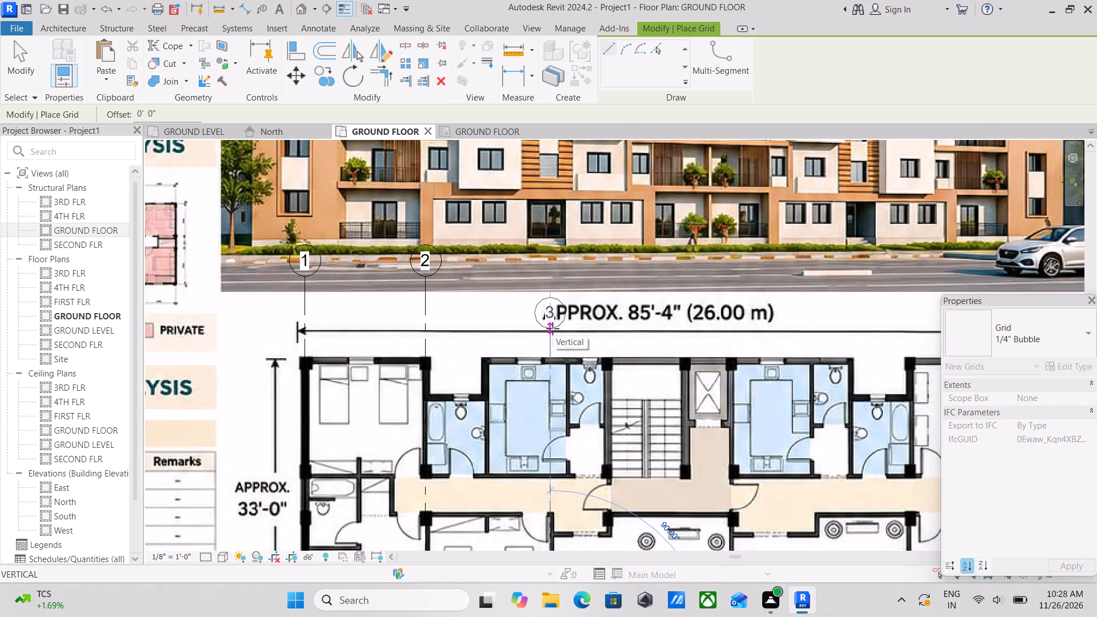
scroll(552, 328, up, 2)
scroll(564, 367, down, 4)
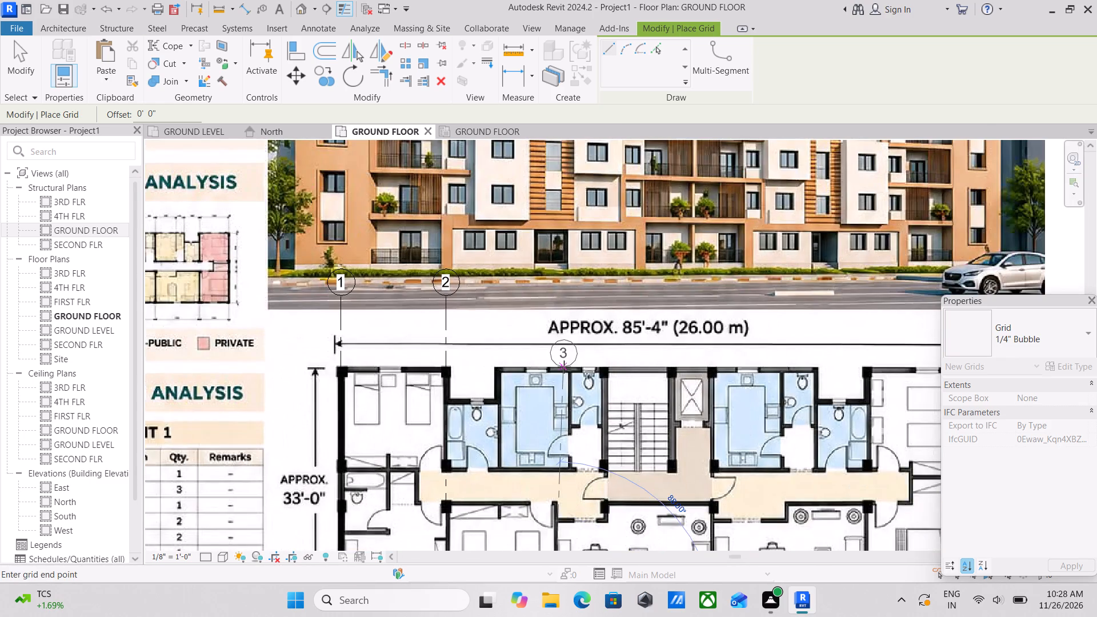
scroll(564, 367, down, 1)
middle_drag(564, 367, 543, 287)
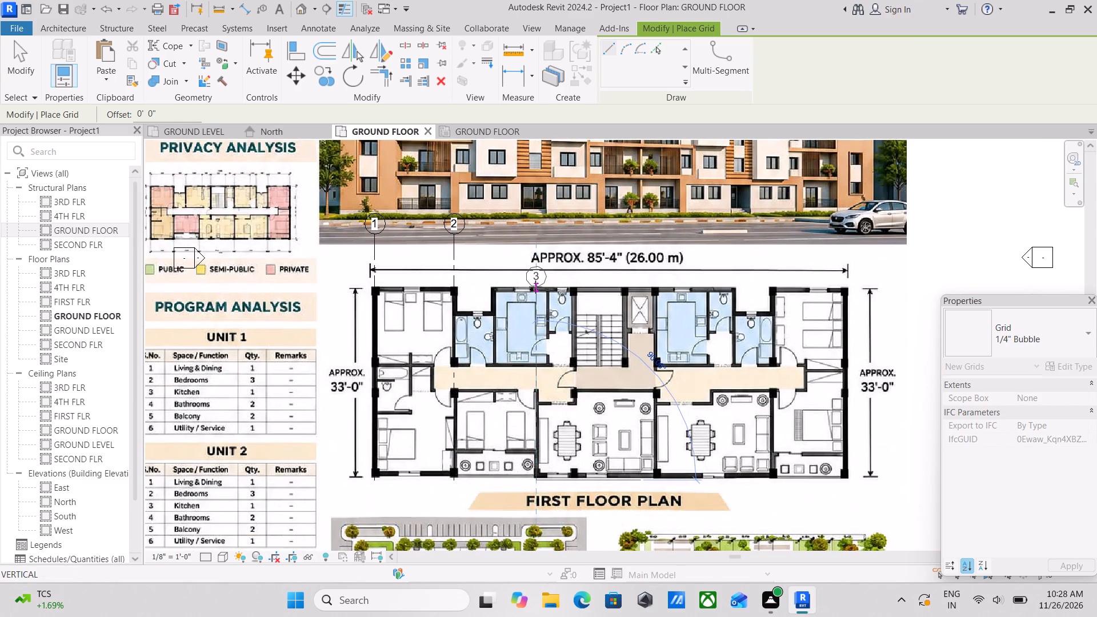
middle_drag(536, 290, 538, 454)
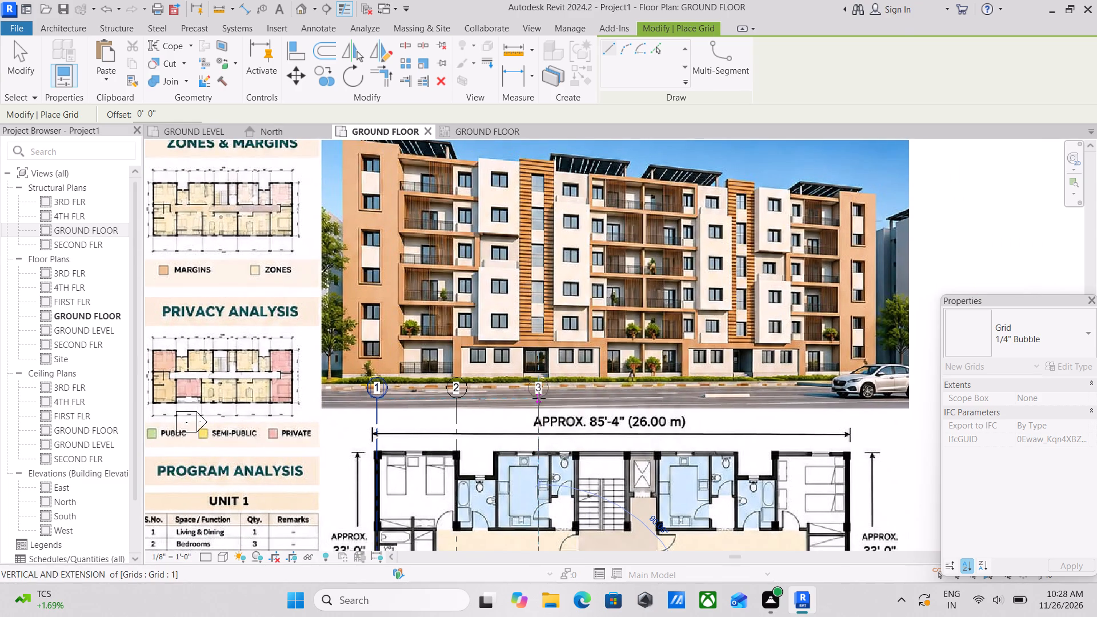
click(539, 398)
key(Escape)
Draw vertical grid line 4 through the columns on the staircase's left side, from below the plan up to grid 3's bubble level.
scroll(624, 395, down, 2)
middle_drag(594, 443, 588, 439)
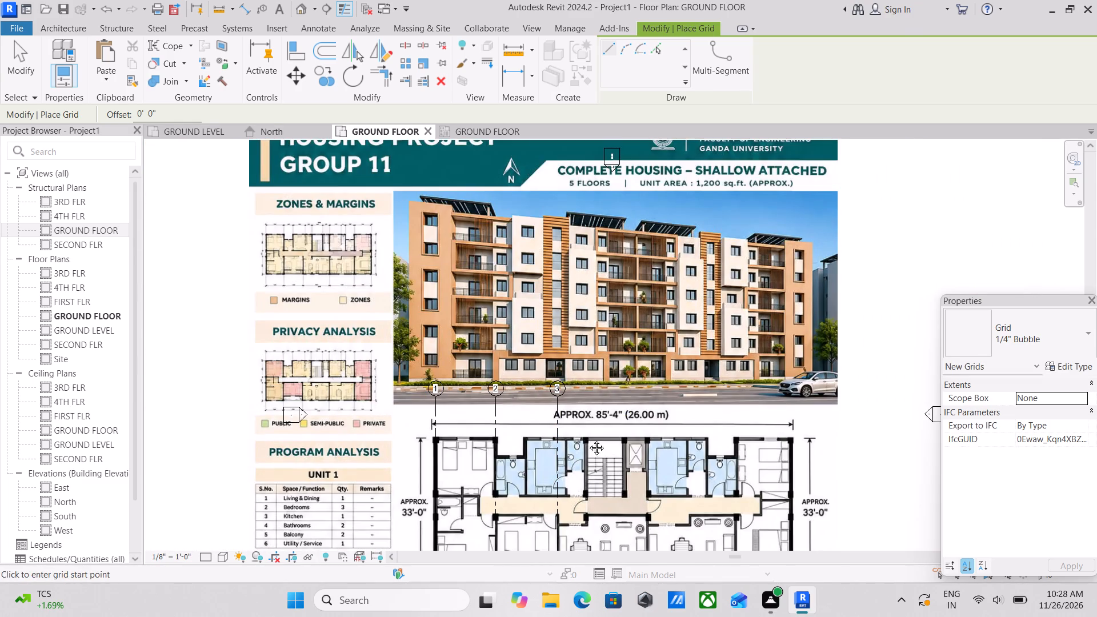
middle_drag(588, 439, 511, 330)
scroll(526, 488, up, 3)
scroll(494, 452, up, 8)
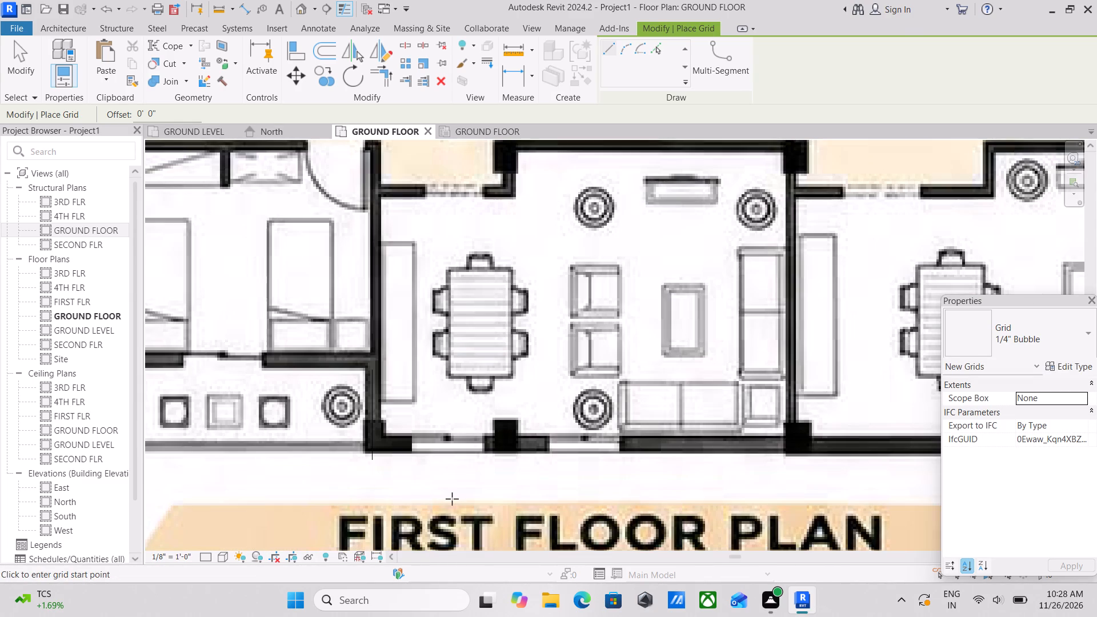
click(507, 464)
middle_drag(506, 379, 510, 560)
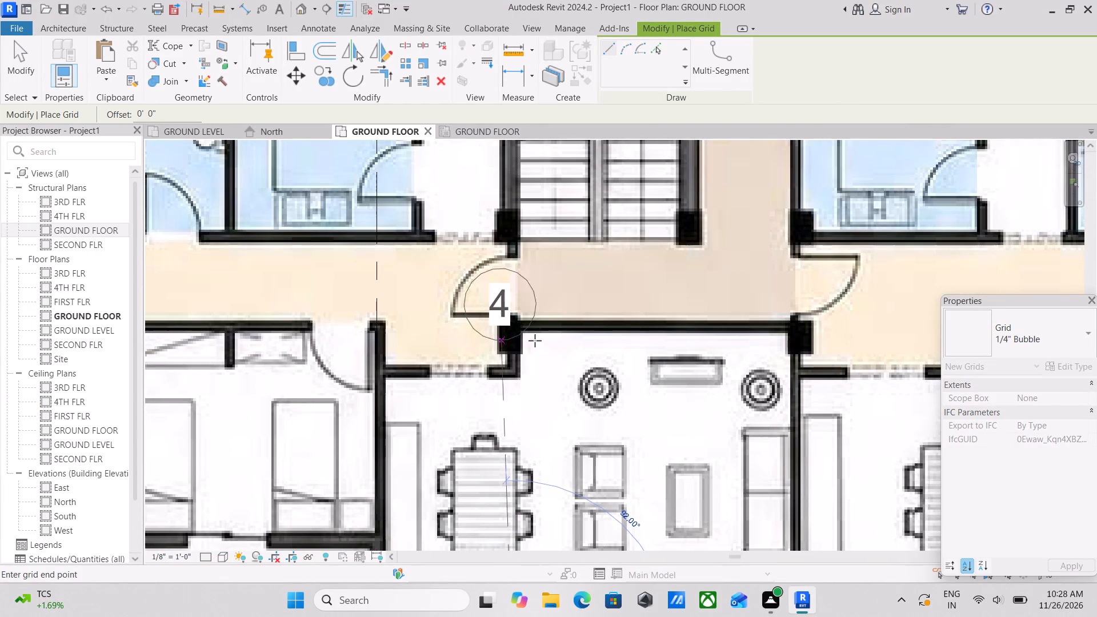
middle_drag(509, 315, 509, 514)
middle_drag(501, 328, 502, 539)
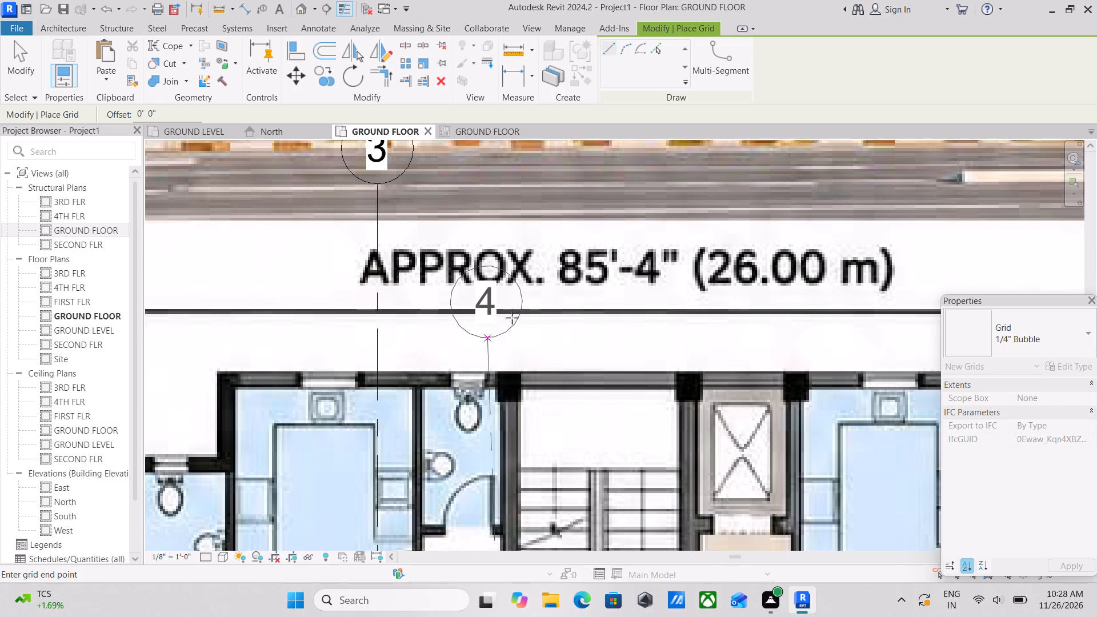
middle_drag(521, 214, 523, 391)
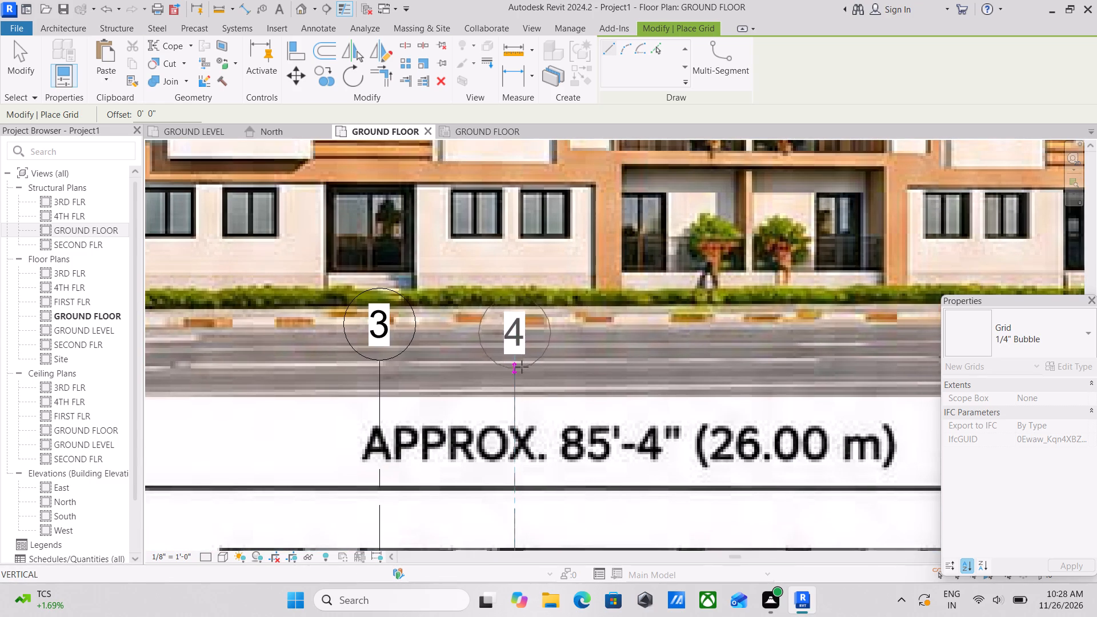
click(522, 365)
key(Escape)
middle_drag(550, 407, 499, 238)
scroll(503, 263, down, 1)
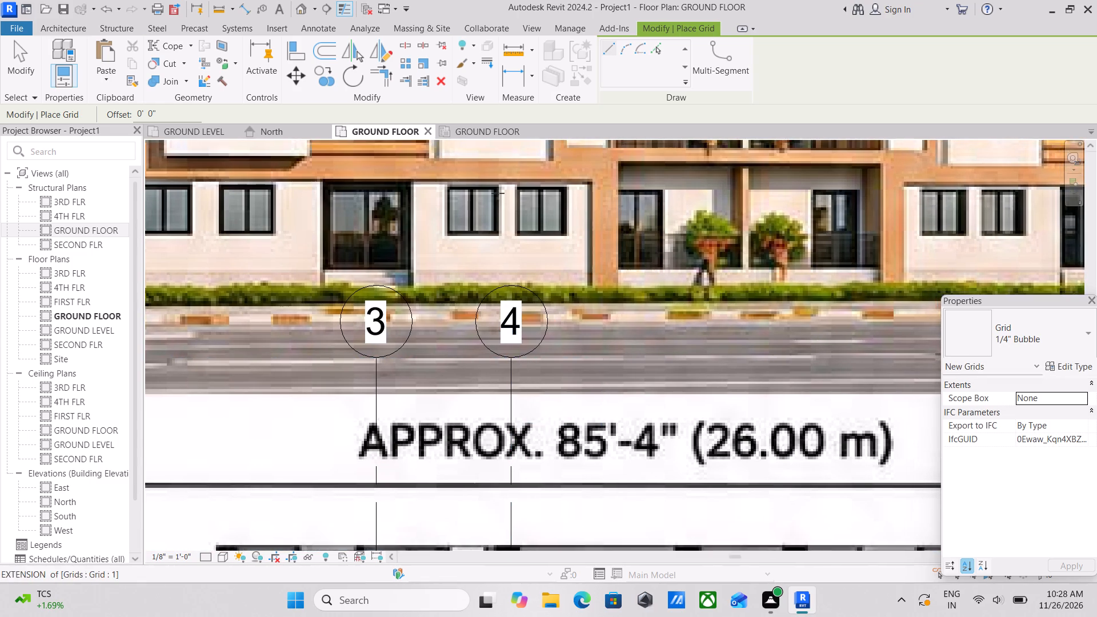
middle_drag(534, 338, 515, 316)
key(Escape)
key(Escape)
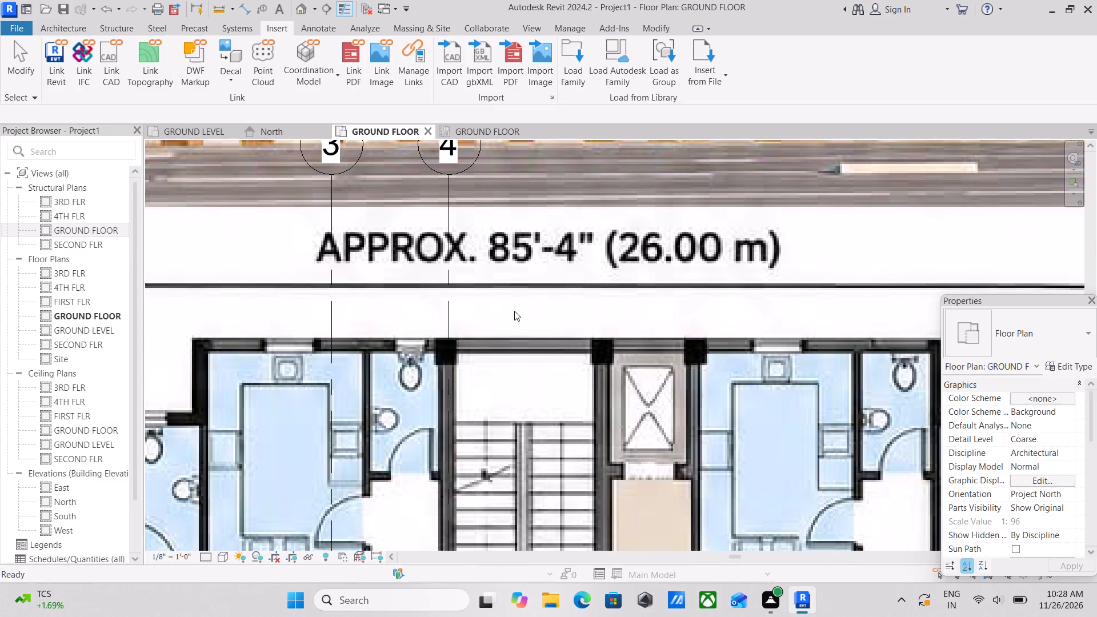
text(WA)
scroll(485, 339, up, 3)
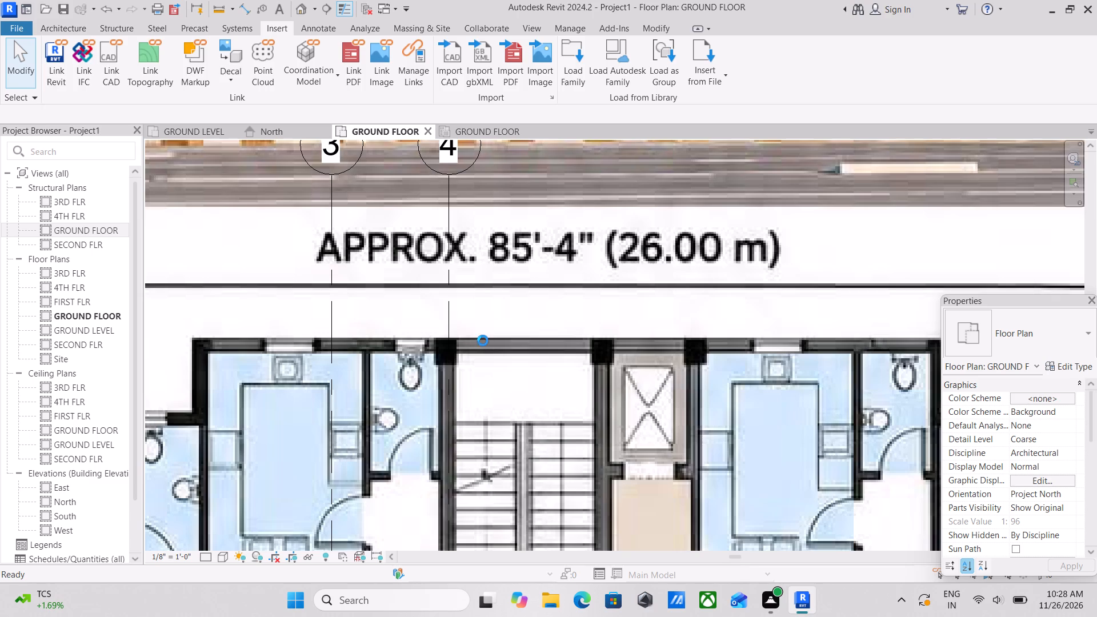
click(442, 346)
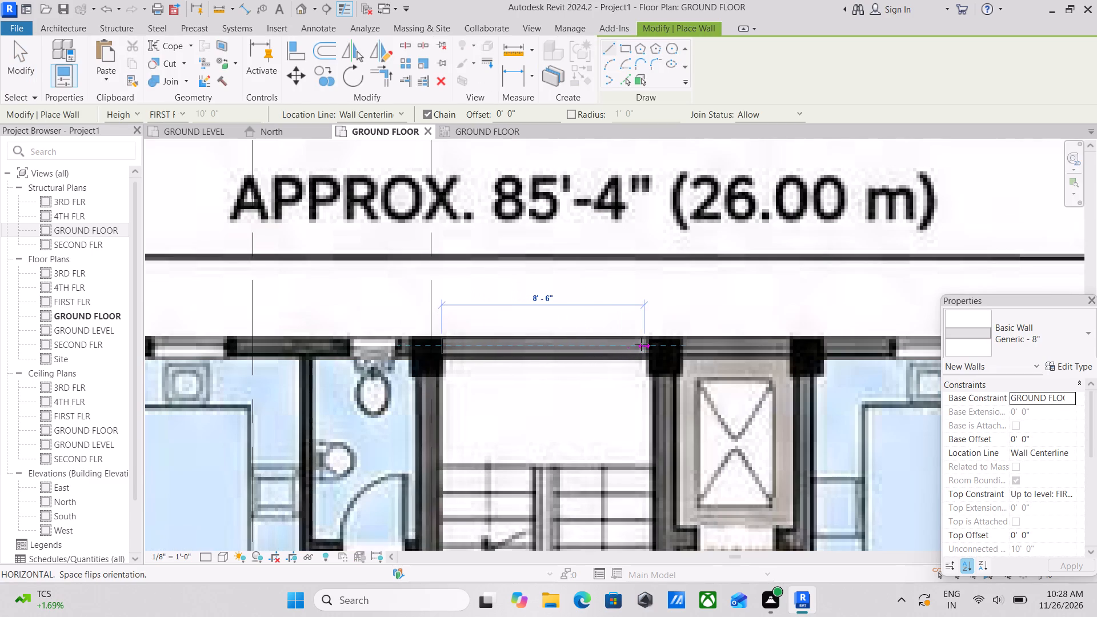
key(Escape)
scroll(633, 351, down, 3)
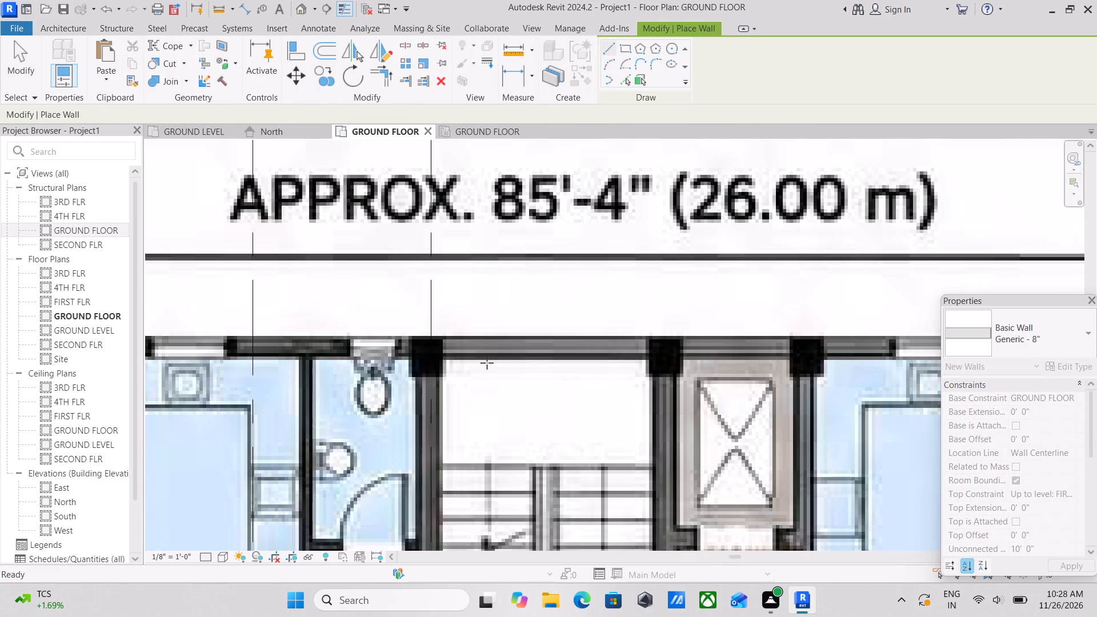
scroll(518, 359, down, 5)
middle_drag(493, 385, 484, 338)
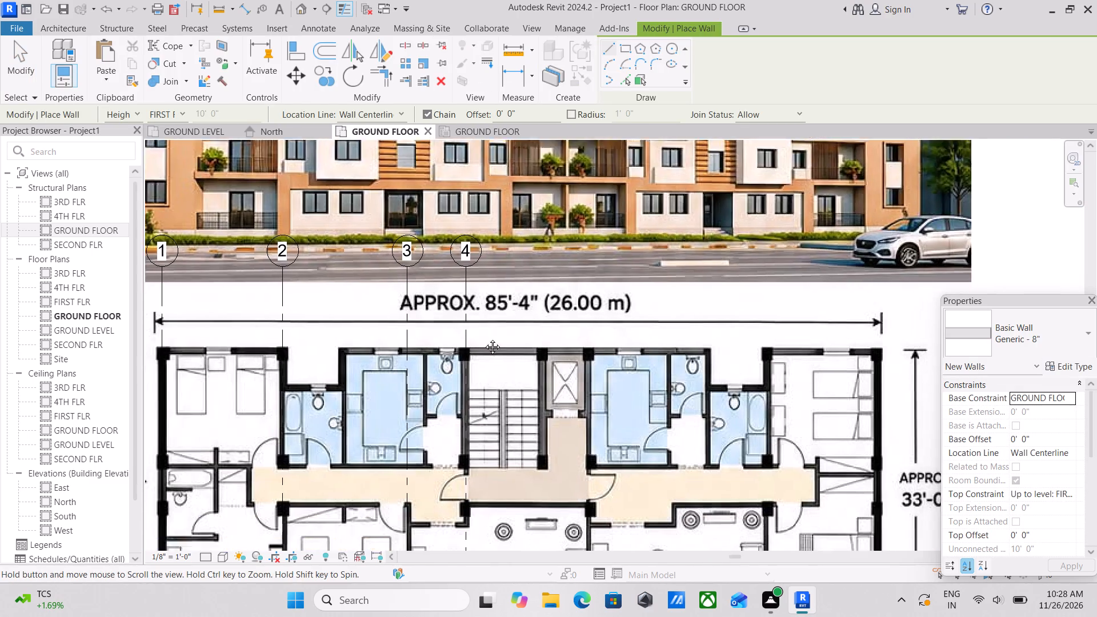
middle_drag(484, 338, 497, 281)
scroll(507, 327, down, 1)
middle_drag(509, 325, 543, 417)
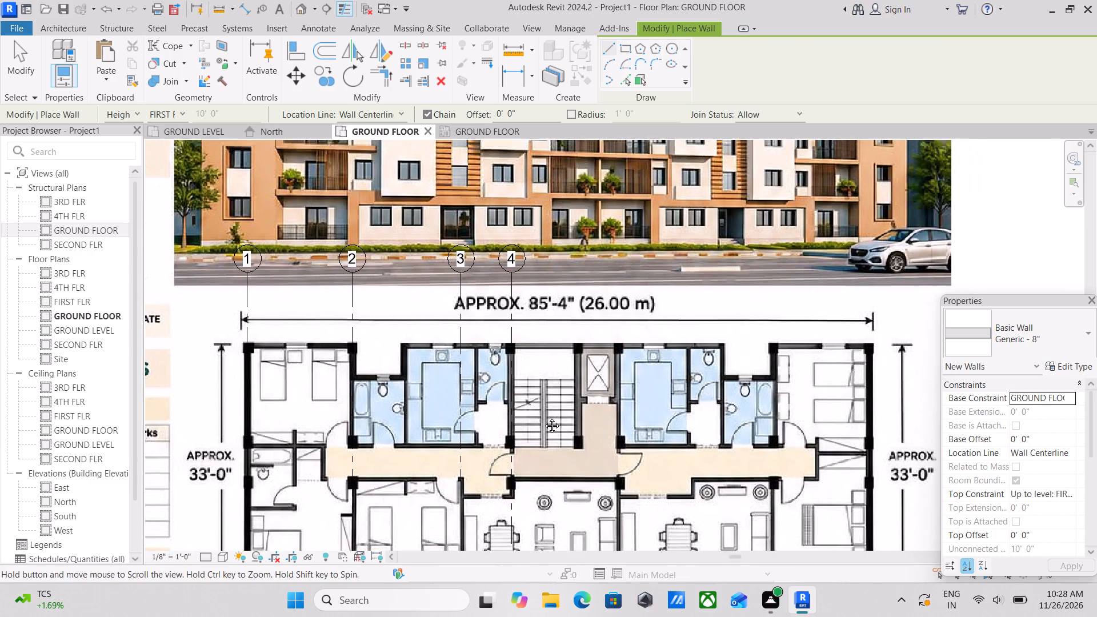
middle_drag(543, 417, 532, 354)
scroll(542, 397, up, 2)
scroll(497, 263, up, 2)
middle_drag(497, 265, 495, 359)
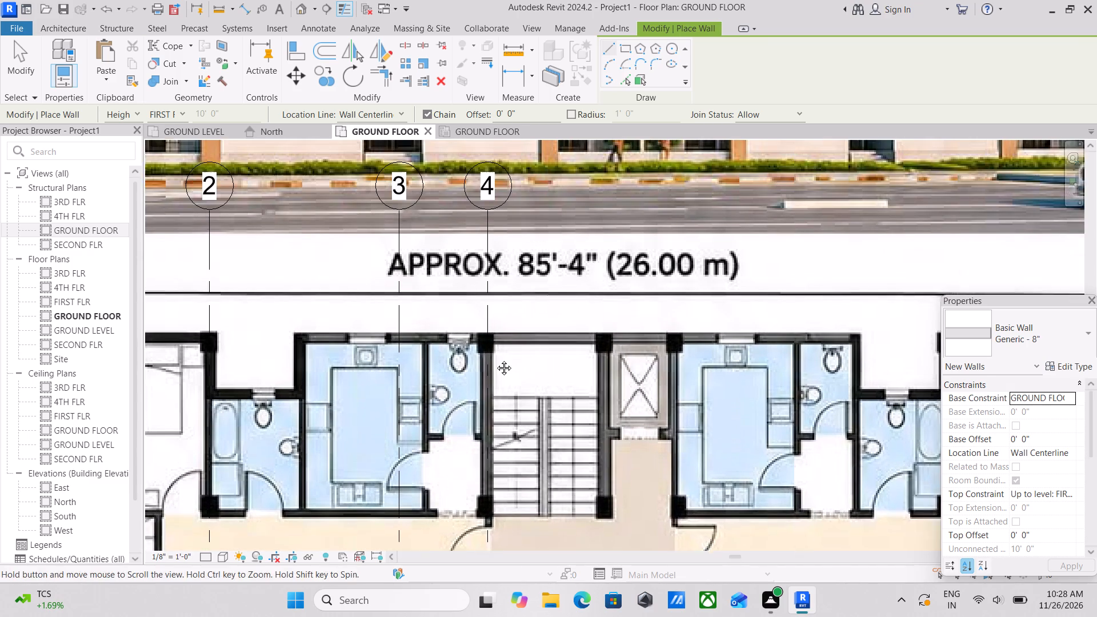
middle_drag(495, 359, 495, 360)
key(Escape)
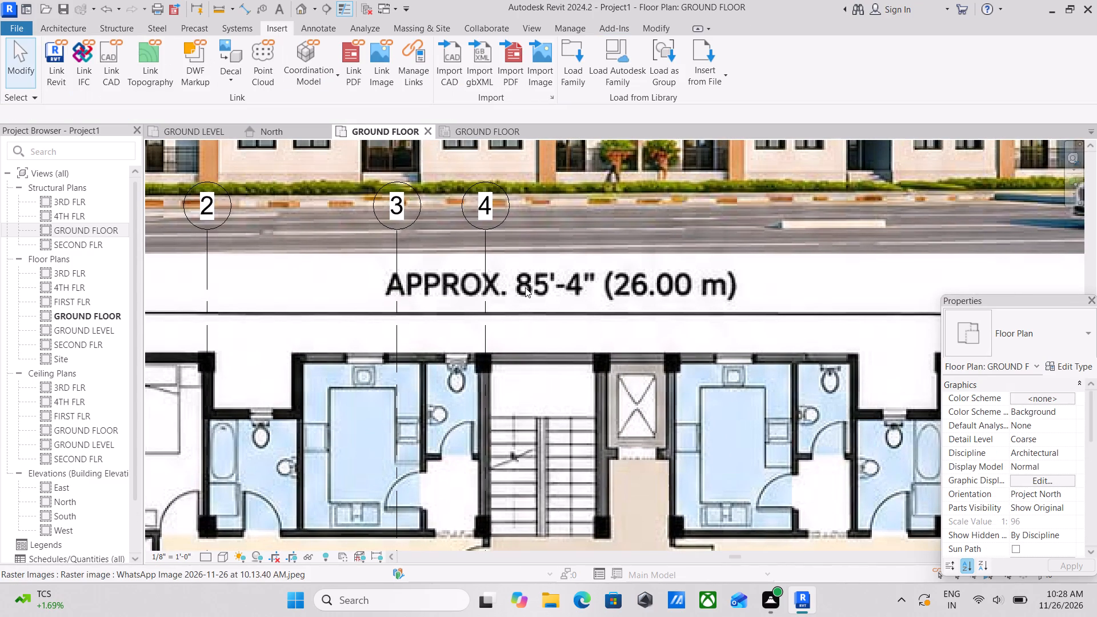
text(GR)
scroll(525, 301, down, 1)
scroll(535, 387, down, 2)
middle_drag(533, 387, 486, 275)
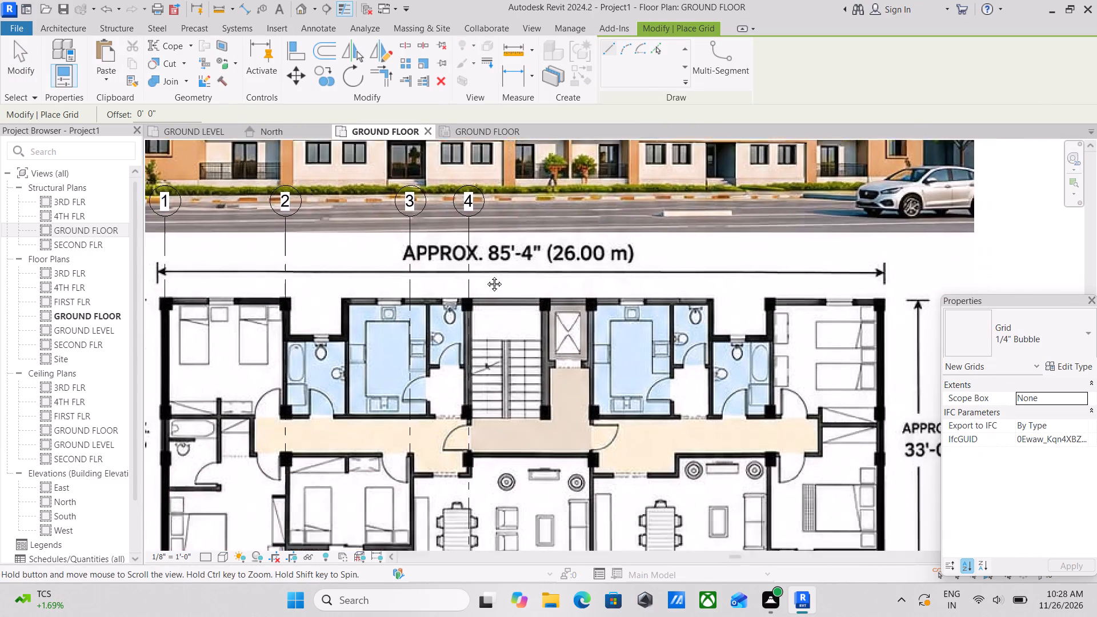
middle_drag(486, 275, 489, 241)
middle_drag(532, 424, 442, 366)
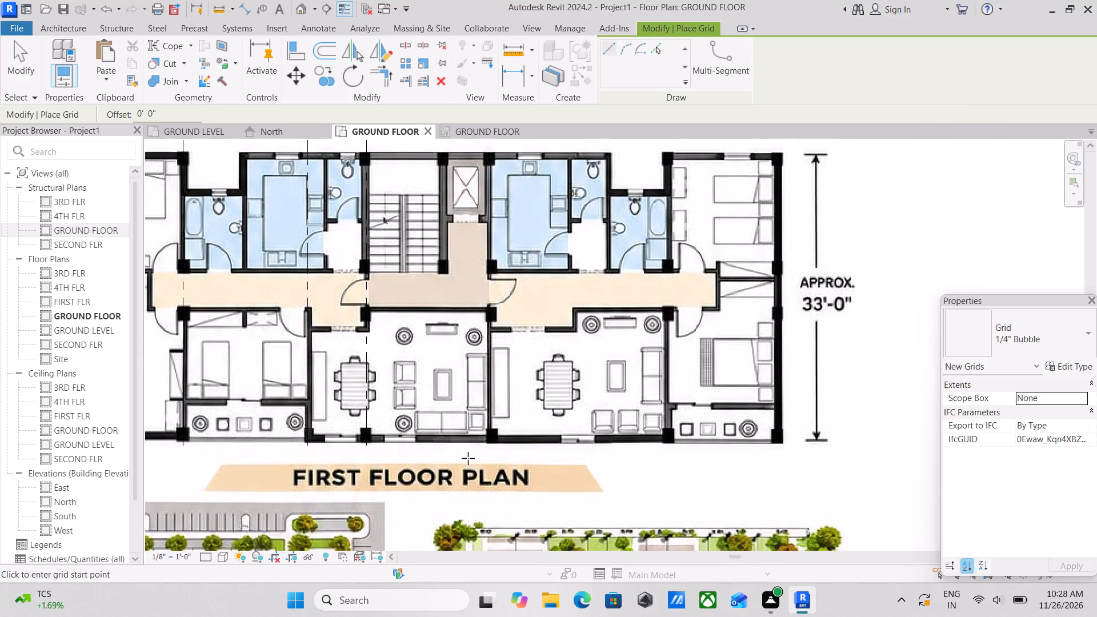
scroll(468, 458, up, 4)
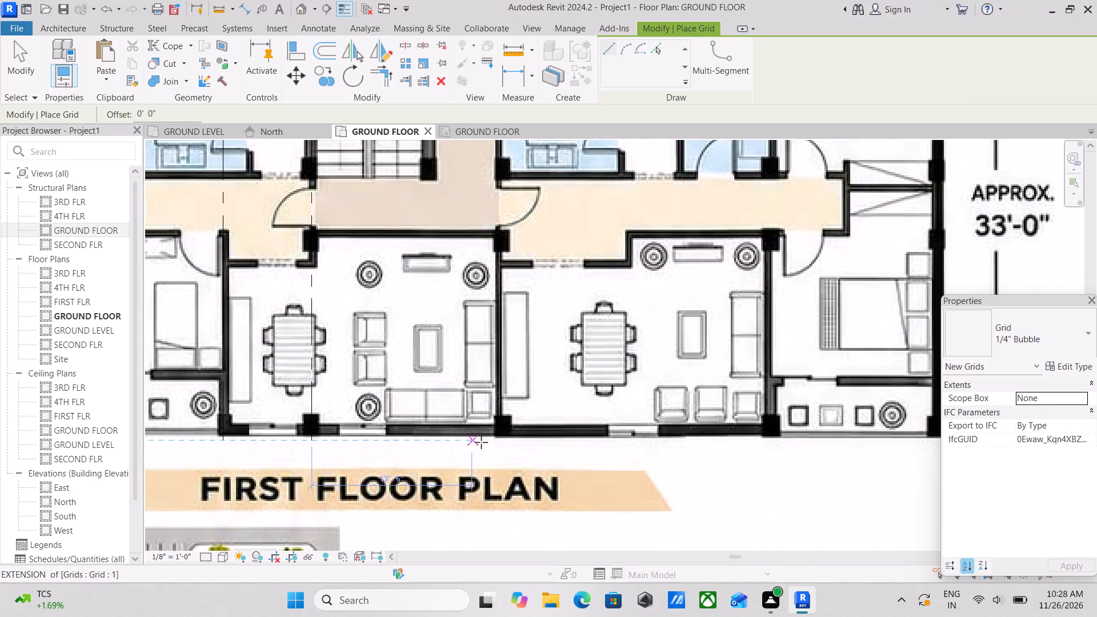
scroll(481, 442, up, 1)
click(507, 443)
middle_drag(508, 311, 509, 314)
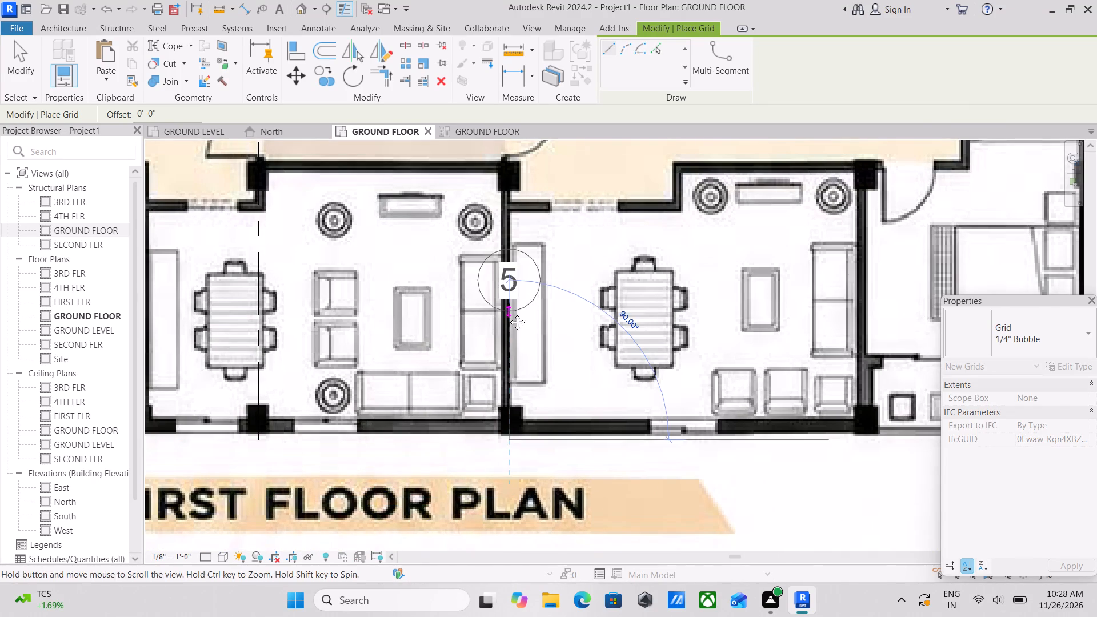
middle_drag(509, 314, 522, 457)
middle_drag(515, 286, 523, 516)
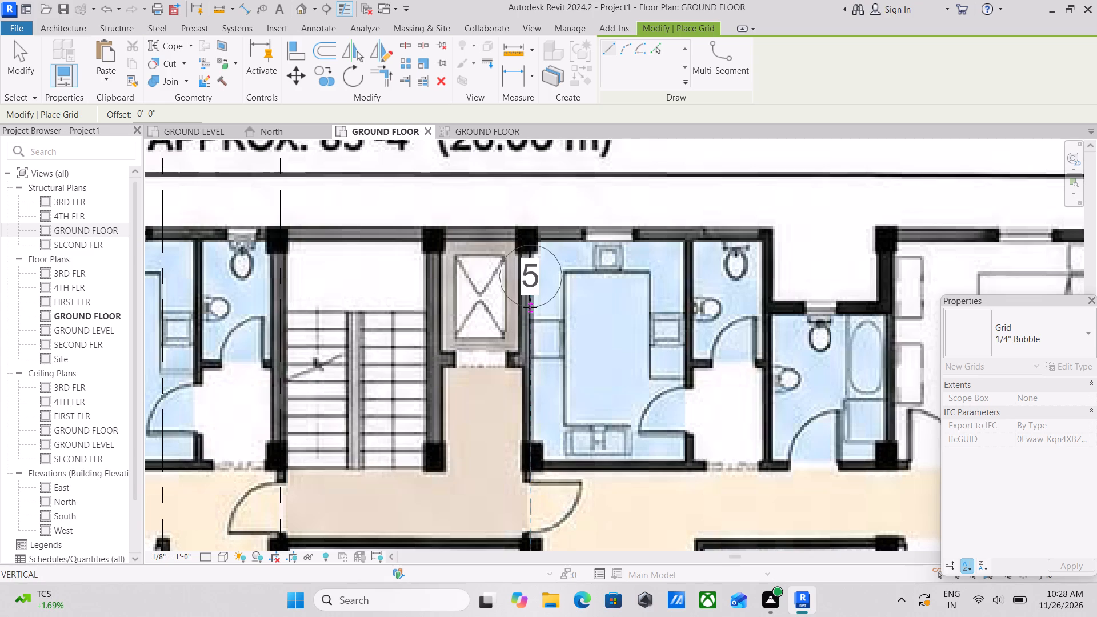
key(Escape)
Draw vertical grid line 5 through the columns between the staircase and the elevator, from just above the plan to just below it.
scroll(438, 347, down, 4)
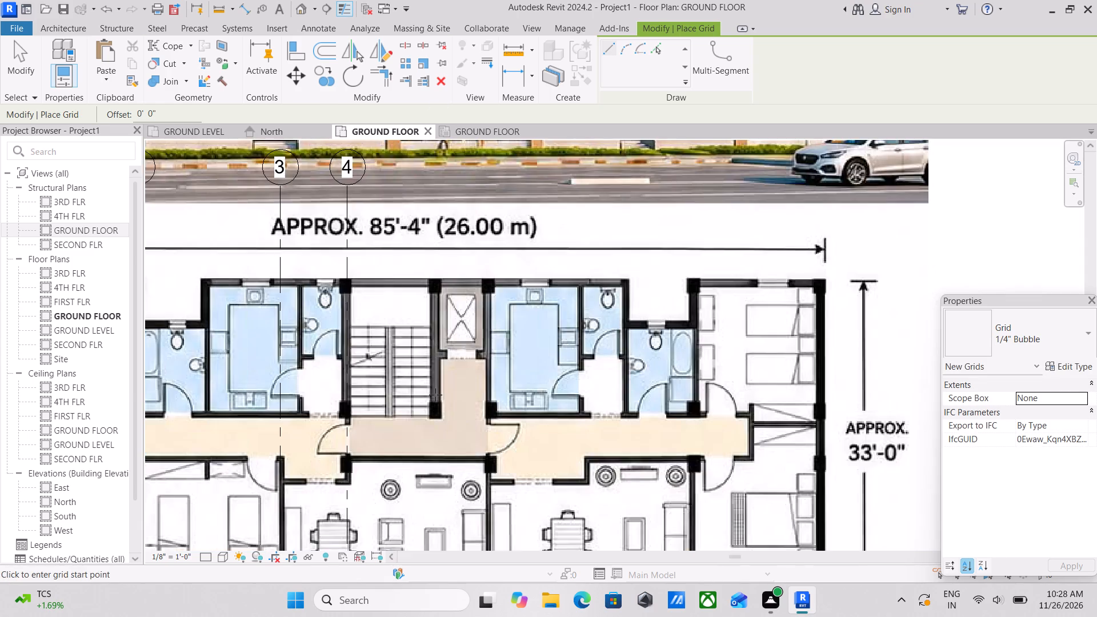
scroll(435, 395, down, 2)
middle_drag(435, 395, 439, 355)
middle_drag(433, 277, 430, 467)
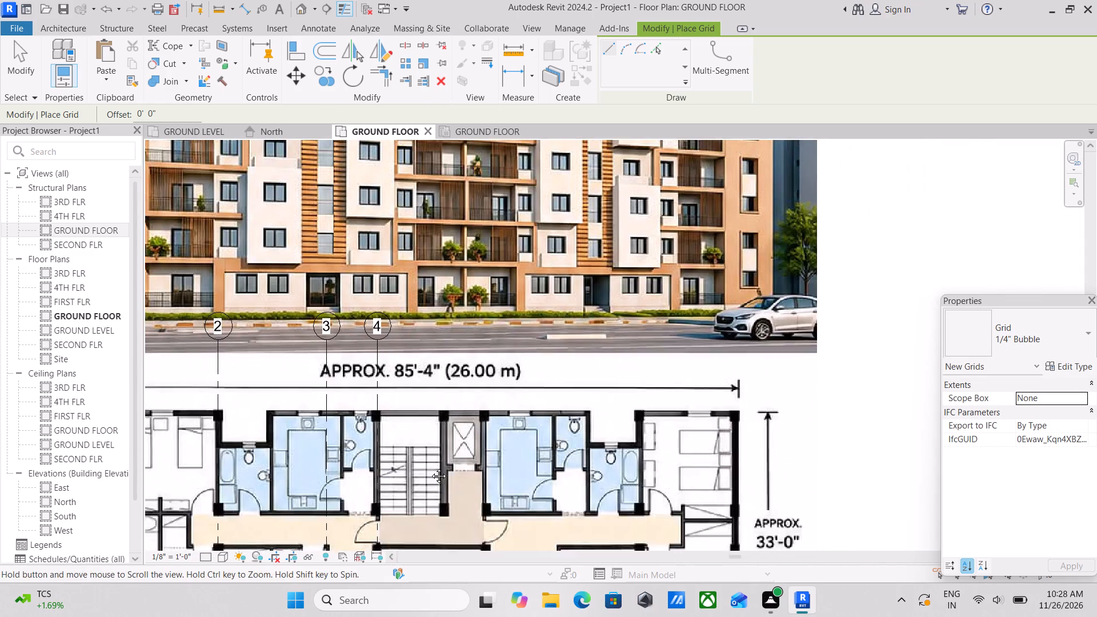
middle_drag(430, 467, 427, 475)
scroll(433, 437, up, 3)
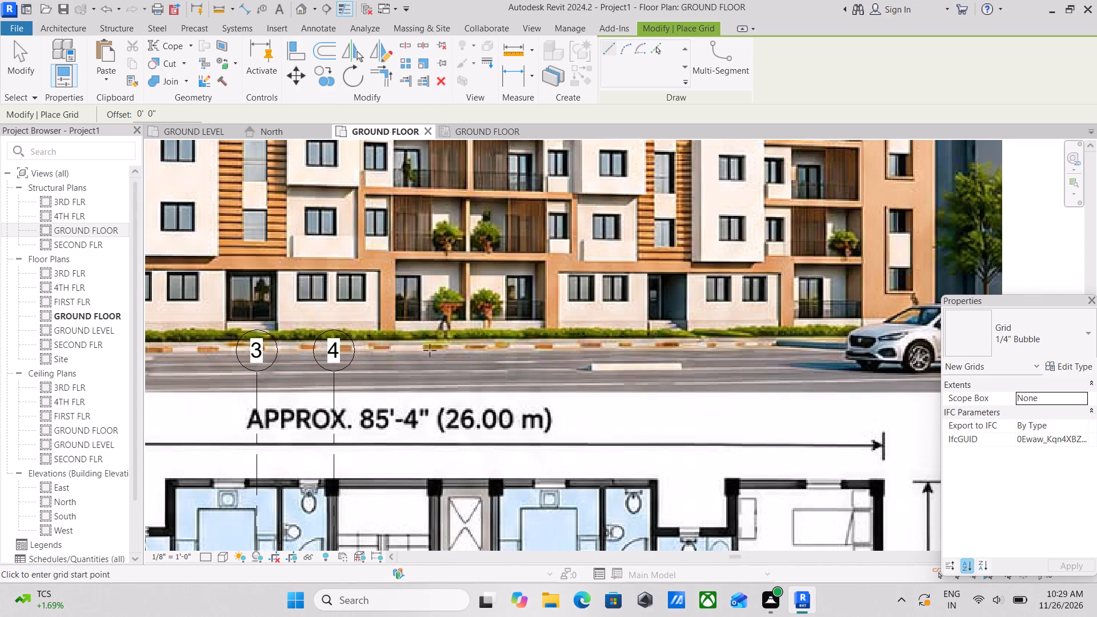
click(434, 474)
middle_drag(431, 519, 418, 250)
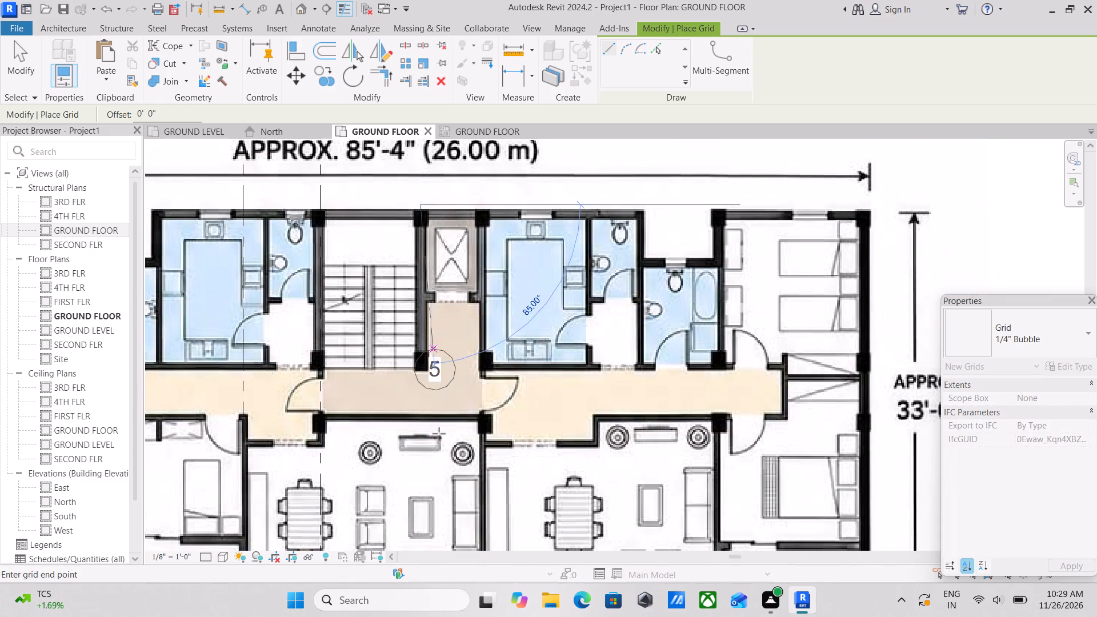
middle_drag(439, 434, 391, 227)
middle_drag(371, 426, 367, 410)
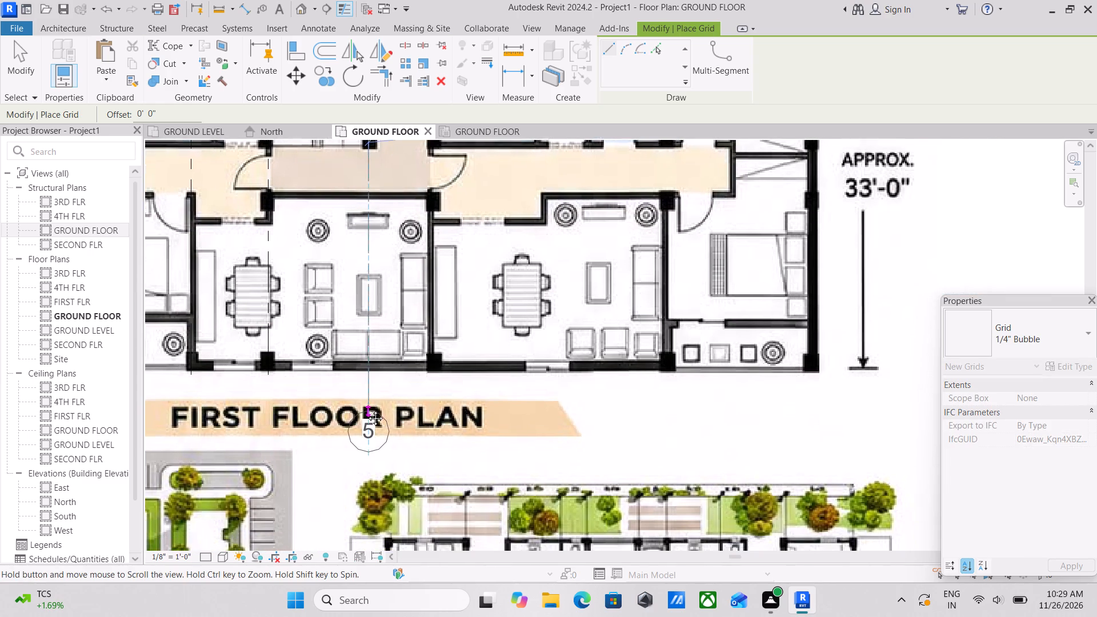
middle_drag(367, 410, 362, 380)
scroll(375, 421, down, 2)
middle_drag(374, 420, 385, 441)
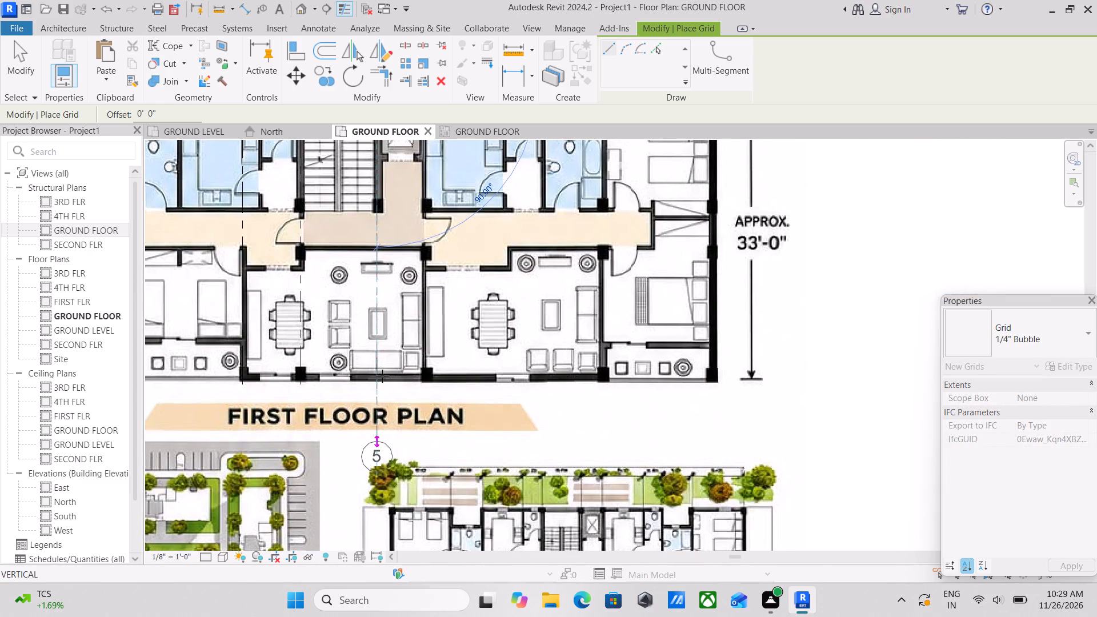
scroll(383, 376, up, 3)
click(382, 392)
key(Escape)
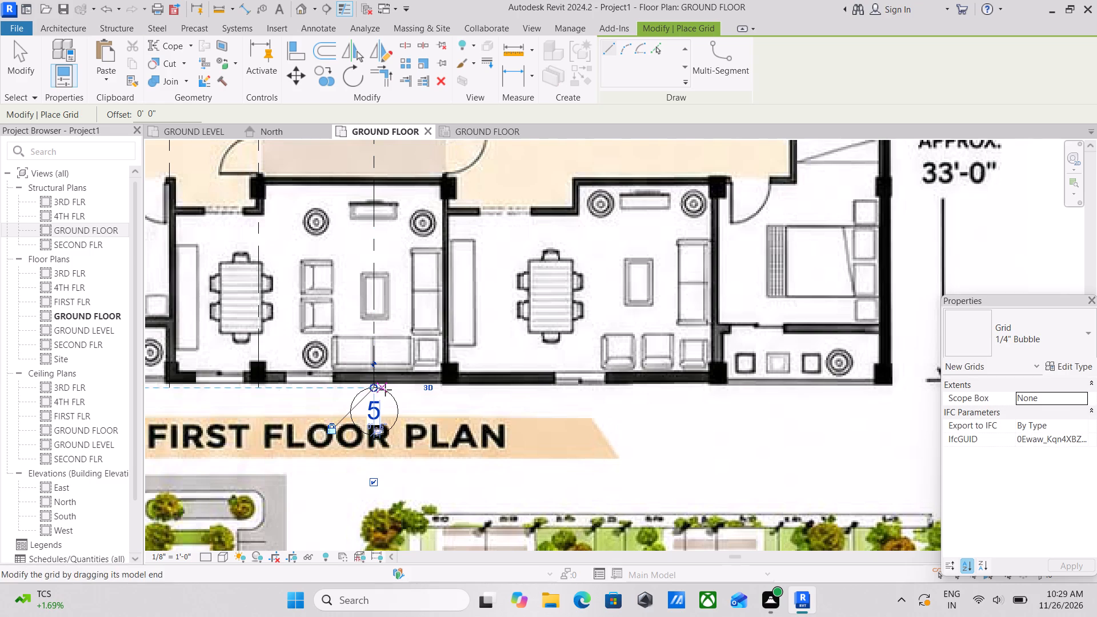
key(Escape)
key(Escape)
Hide grid 5's bubble at its lower end and show it at its upper end.
click(399, 412)
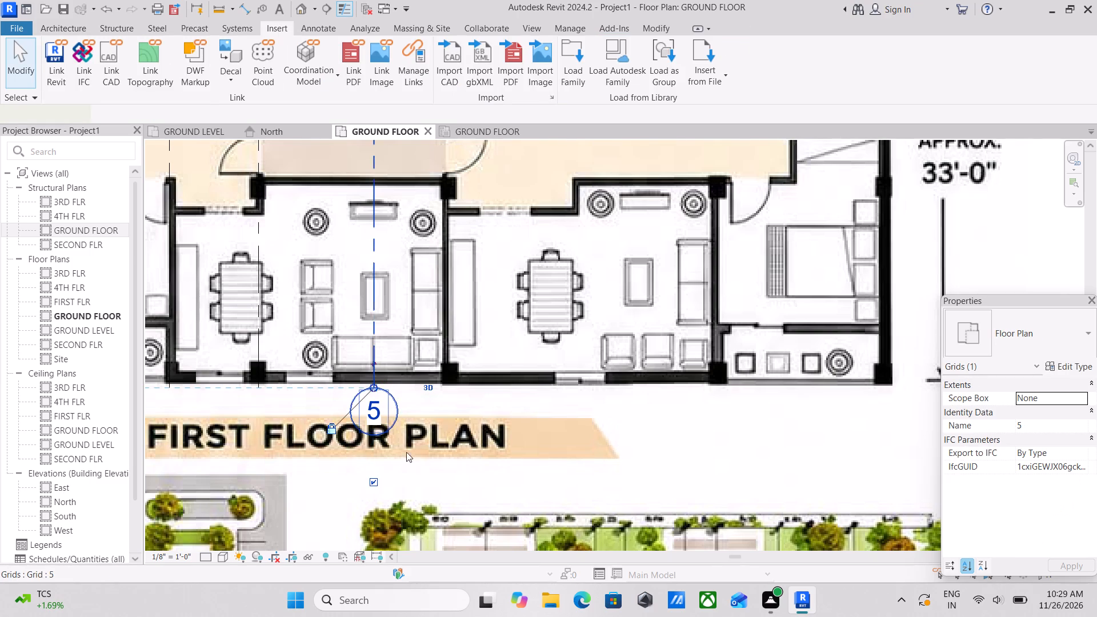
click(371, 482)
scroll(391, 387, down, 2)
middle_drag(391, 387, 411, 616)
middle_drag(402, 347, 419, 483)
click(414, 338)
key(Escape)
Extend grid 5's upper end onto the road so its bubble is level with grid 4's bubble.
scroll(410, 435, up, 3)
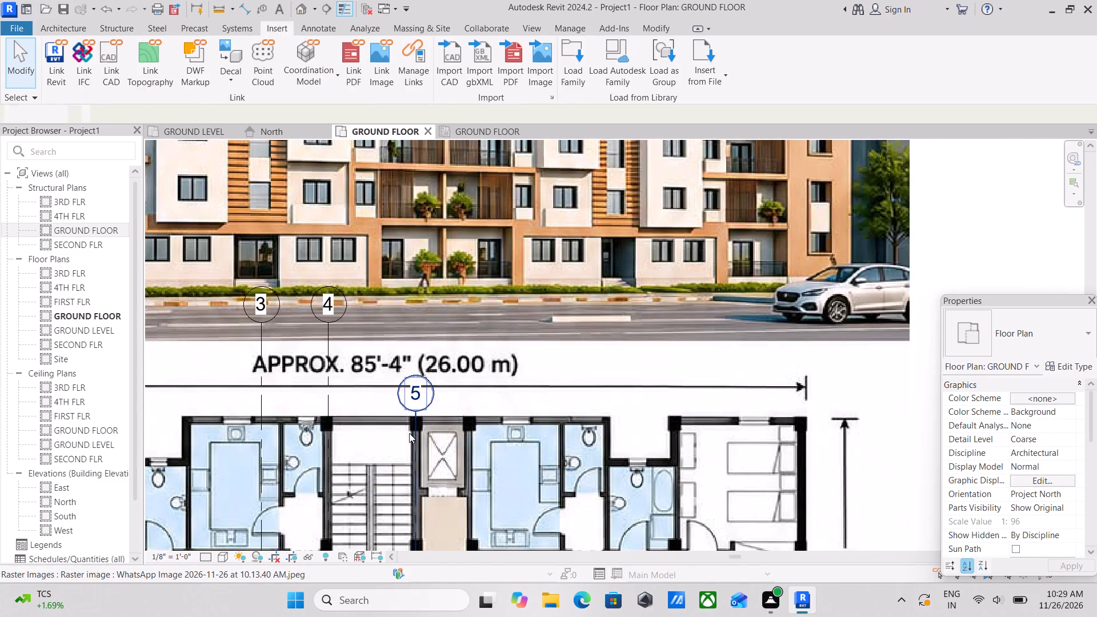
scroll(425, 399, up, 9)
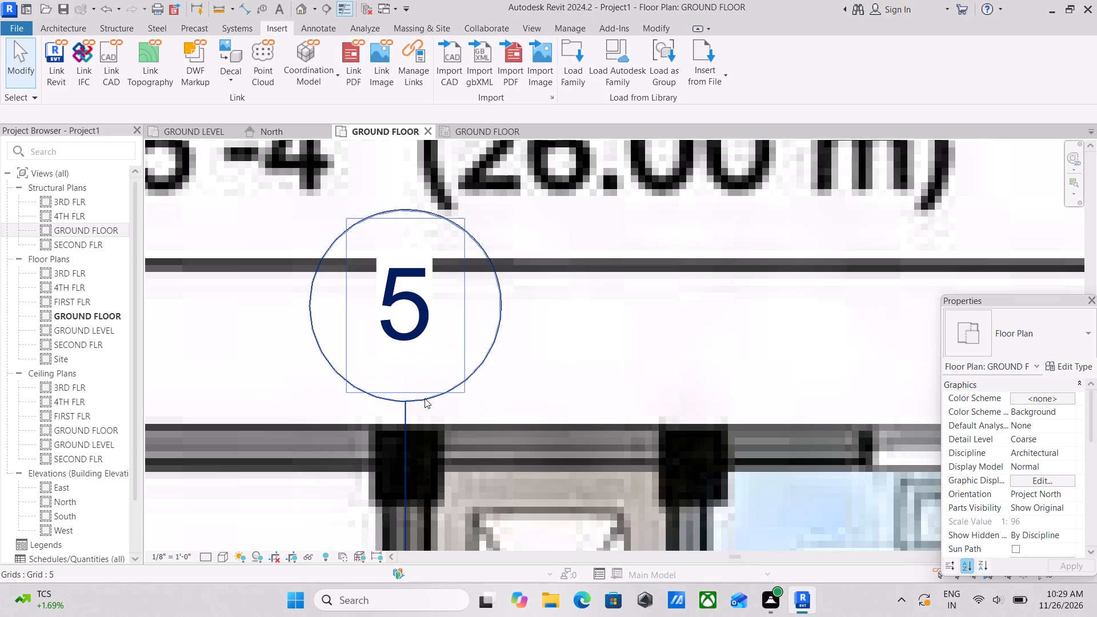
scroll(425, 398, up, 1)
click(406, 406)
scroll(406, 404, down, 5)
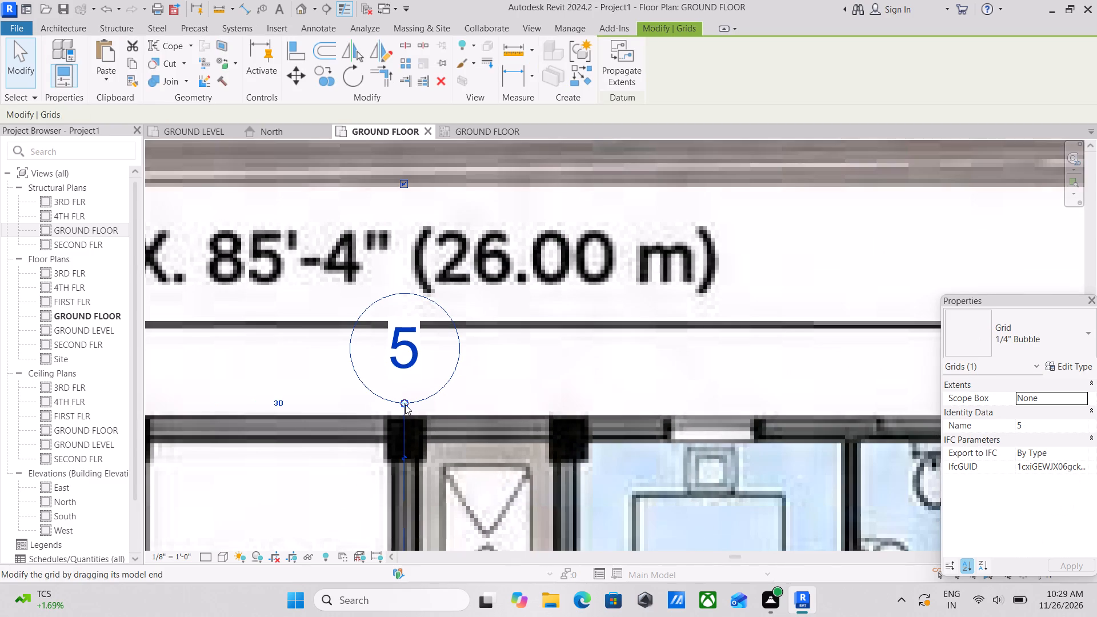
scroll(404, 404, down, 7)
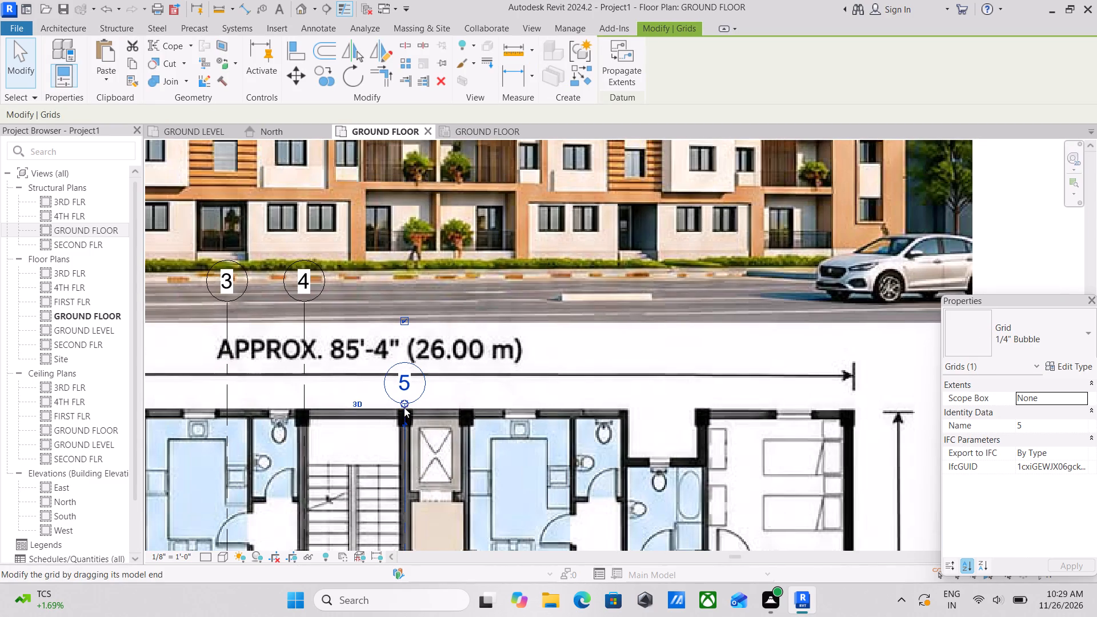
drag(406, 406, 409, 305)
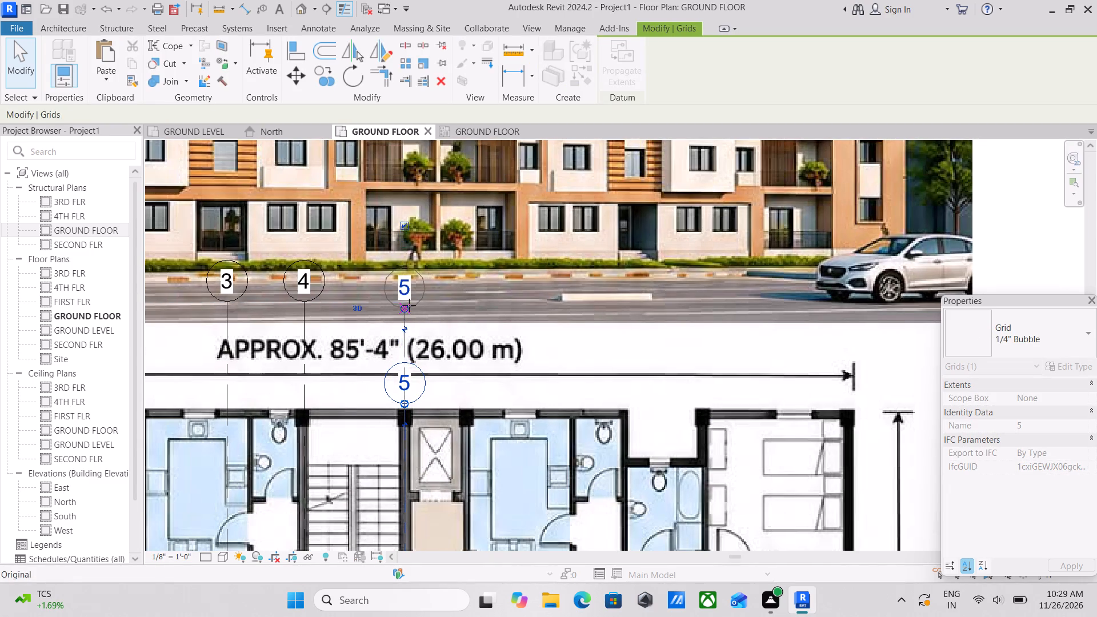
drag(409, 305, 414, 307)
key(Escape)
Draw vertical grid line 6 through the columns on the elevator's right side, from just below the plan up to grid 5's bubble level.
scroll(483, 304, down, 3)
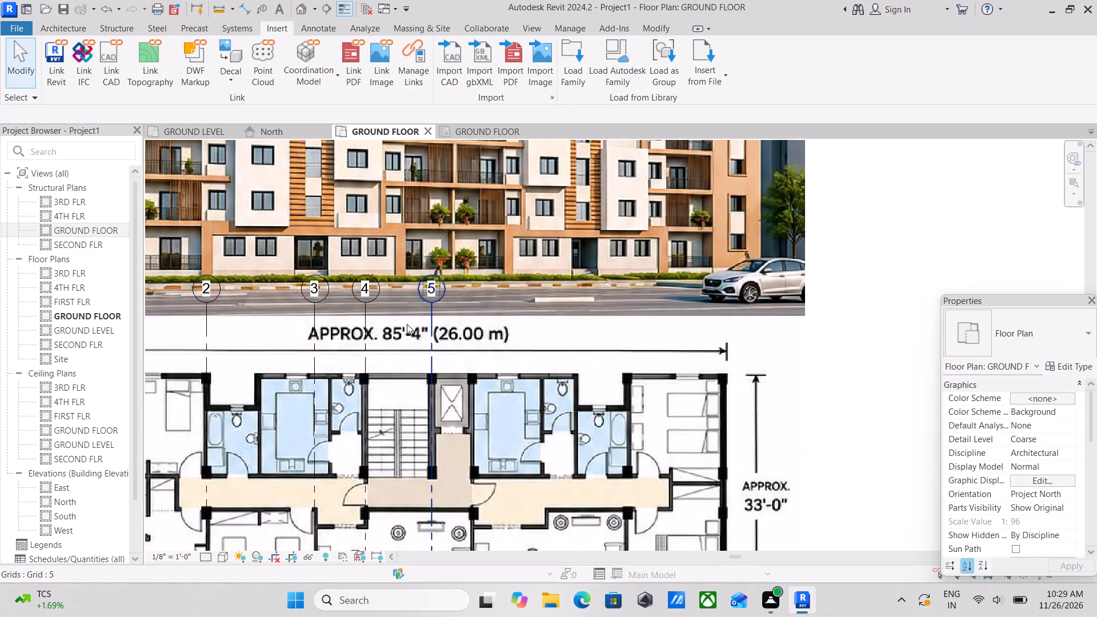
scroll(393, 324, down, 1)
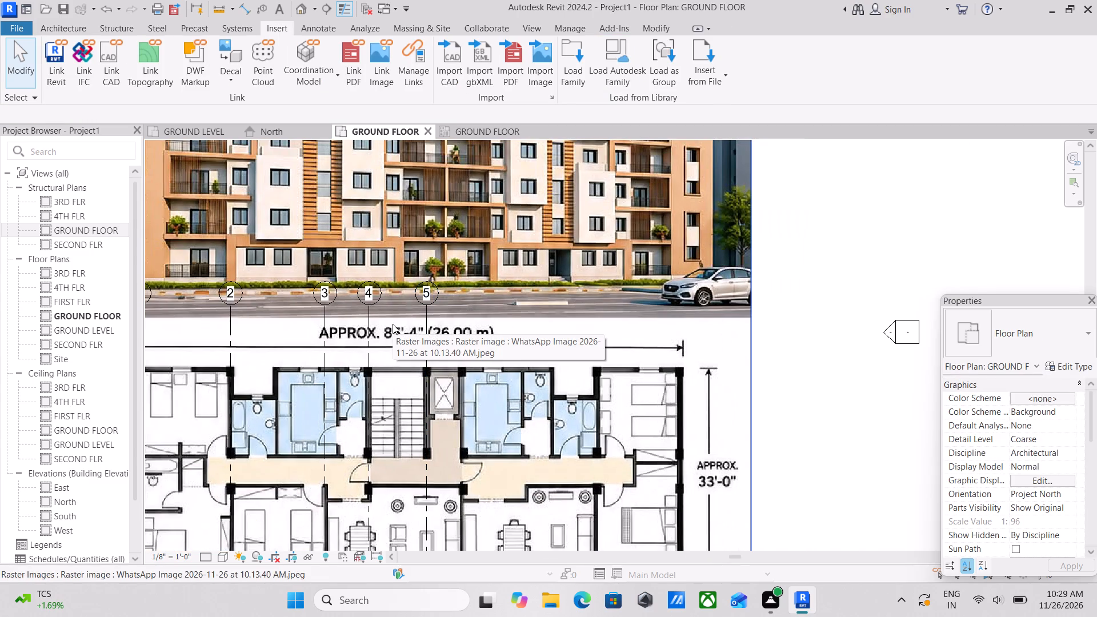
text(GR)
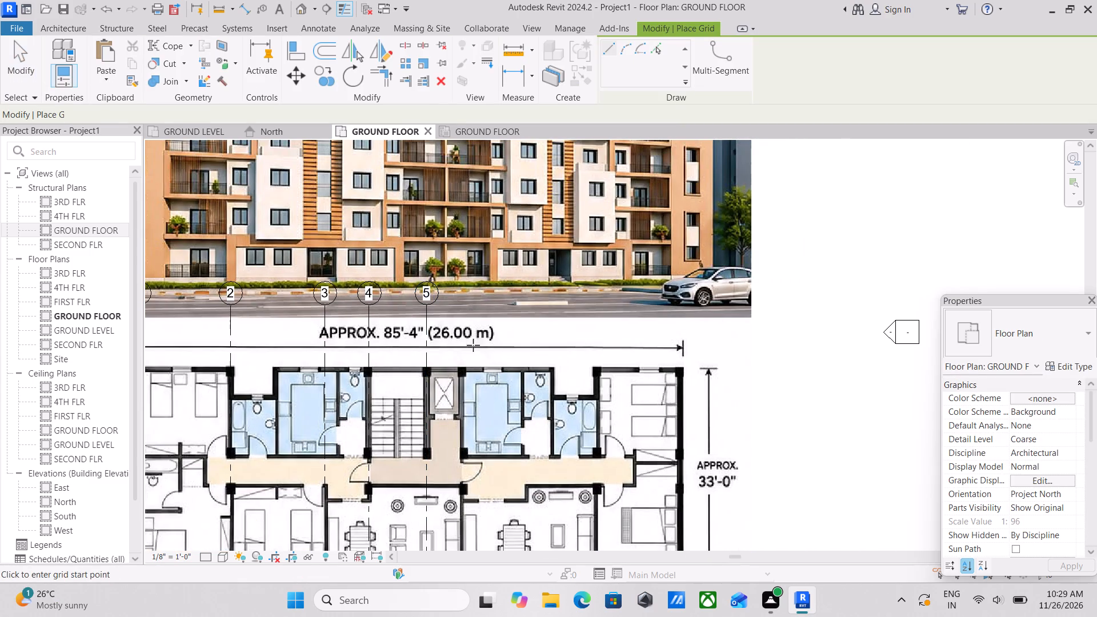
scroll(473, 345, up, 7)
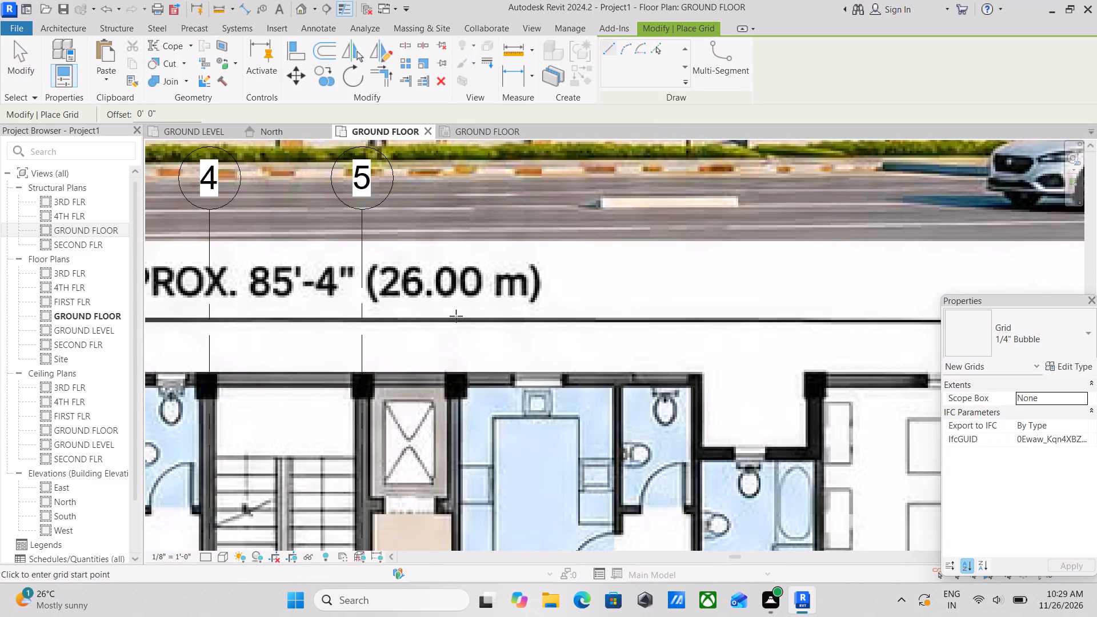
click(456, 317)
key(Escape)
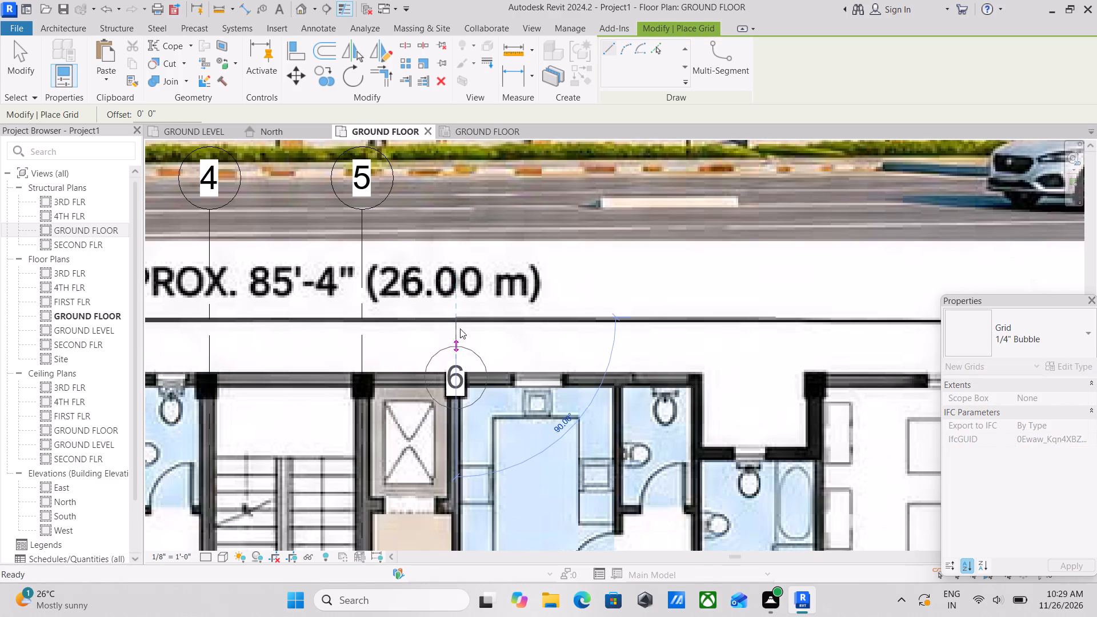
scroll(456, 406, down, 9)
middle_drag(457, 418, 456, 229)
scroll(471, 372, up, 9)
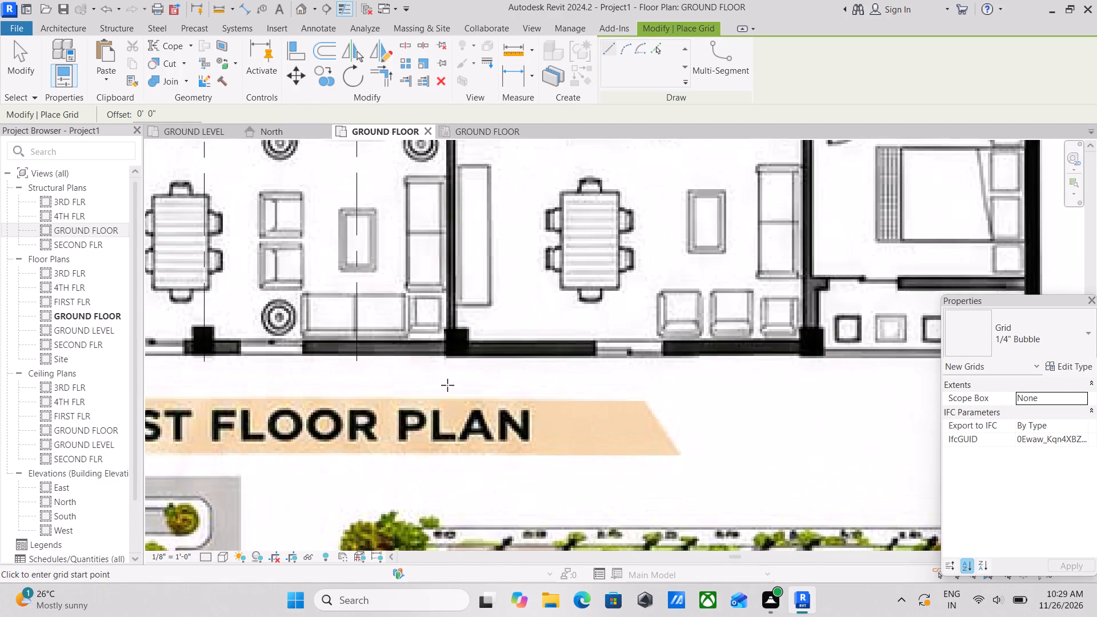
scroll(447, 380, up, 3)
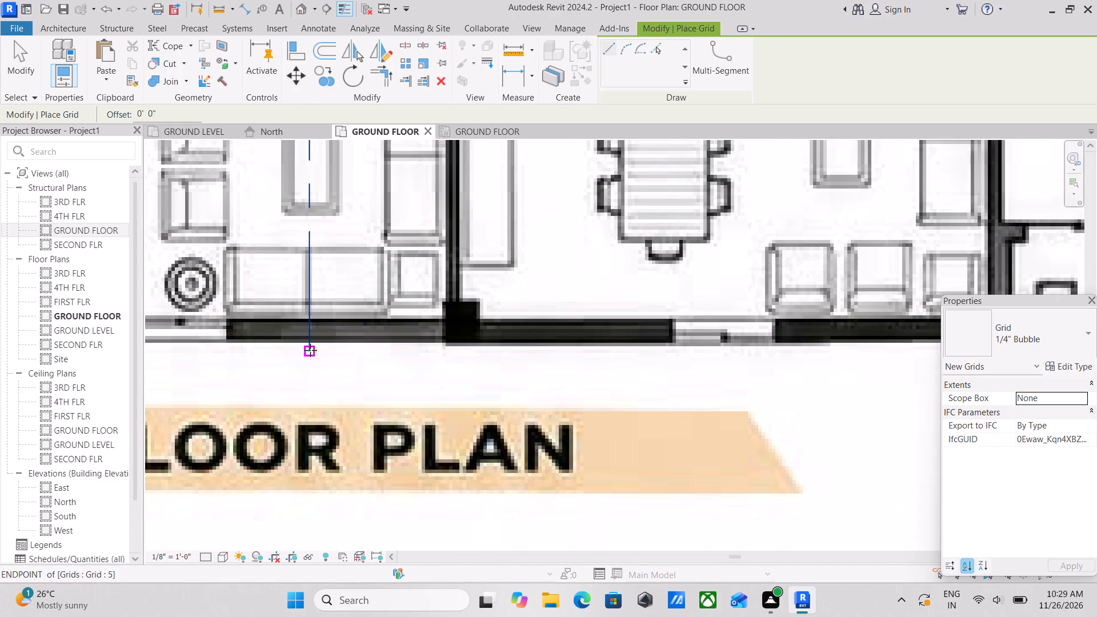
click(458, 356)
middle_drag(453, 259, 485, 483)
middle_drag(474, 276, 486, 356)
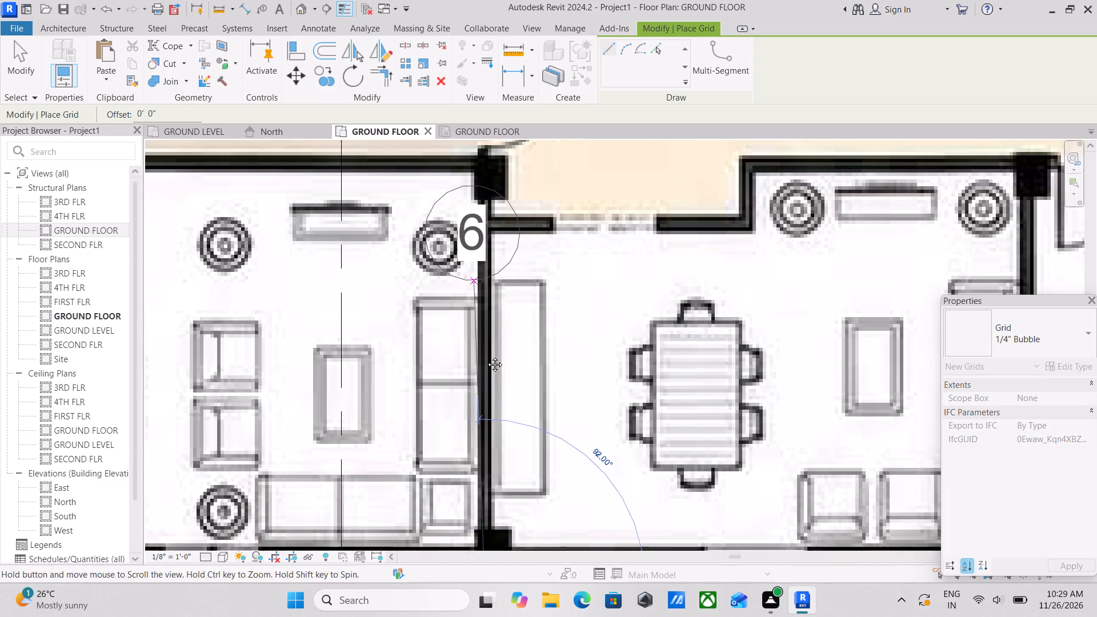
middle_drag(486, 356, 493, 424)
middle_drag(496, 278, 497, 503)
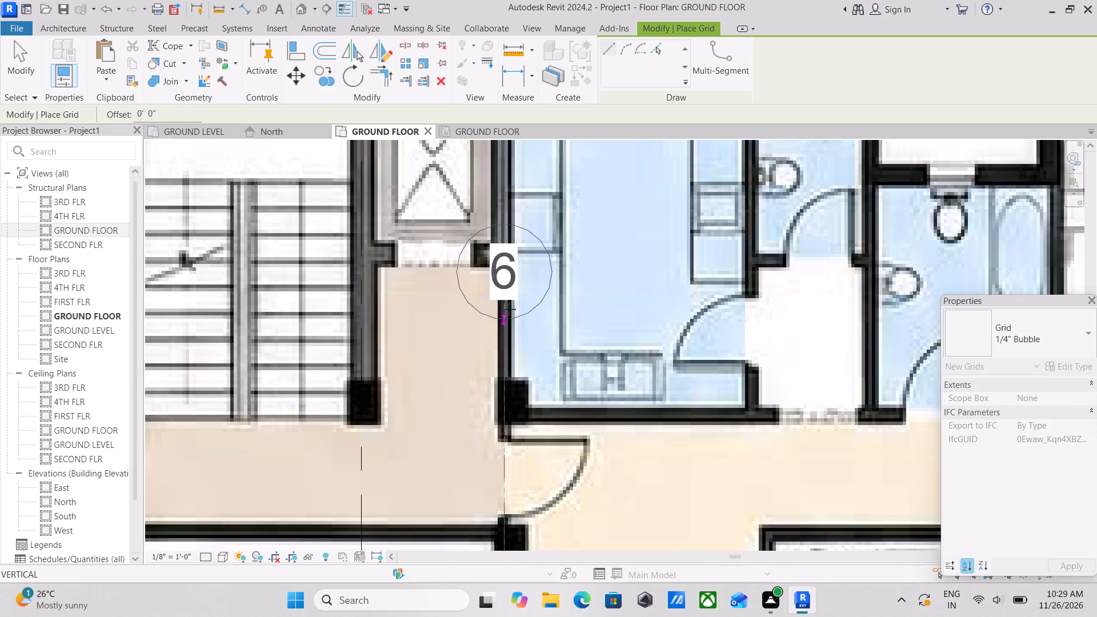
middle_drag(503, 321, 499, 527)
middle_drag(487, 323, 495, 442)
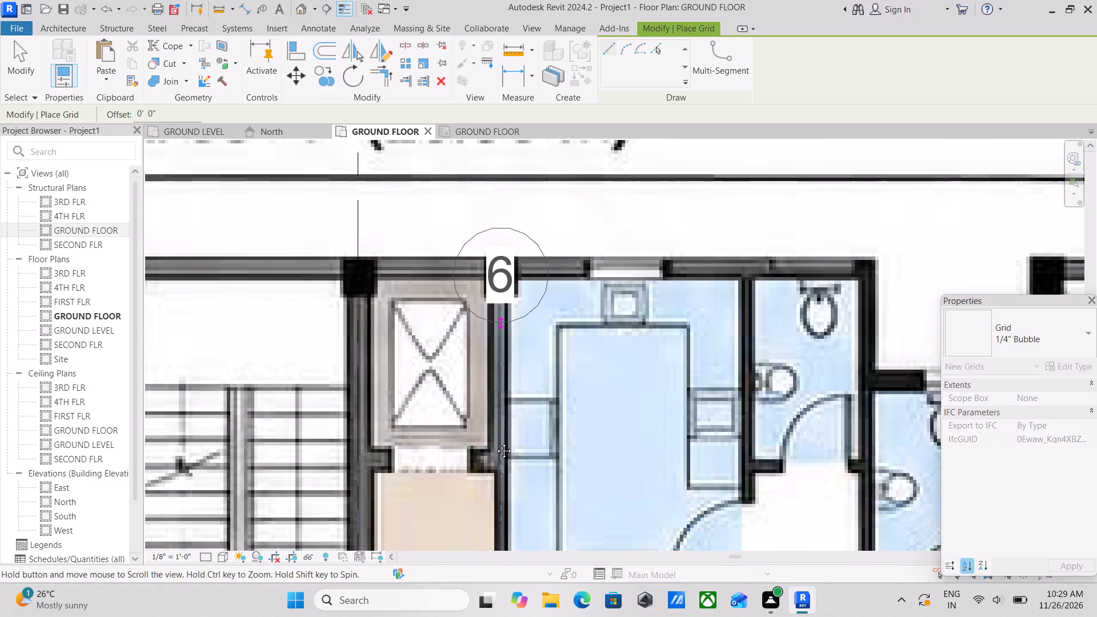
middle_drag(495, 442, 488, 506)
scroll(477, 413, down, 3)
middle_drag(479, 417, 500, 482)
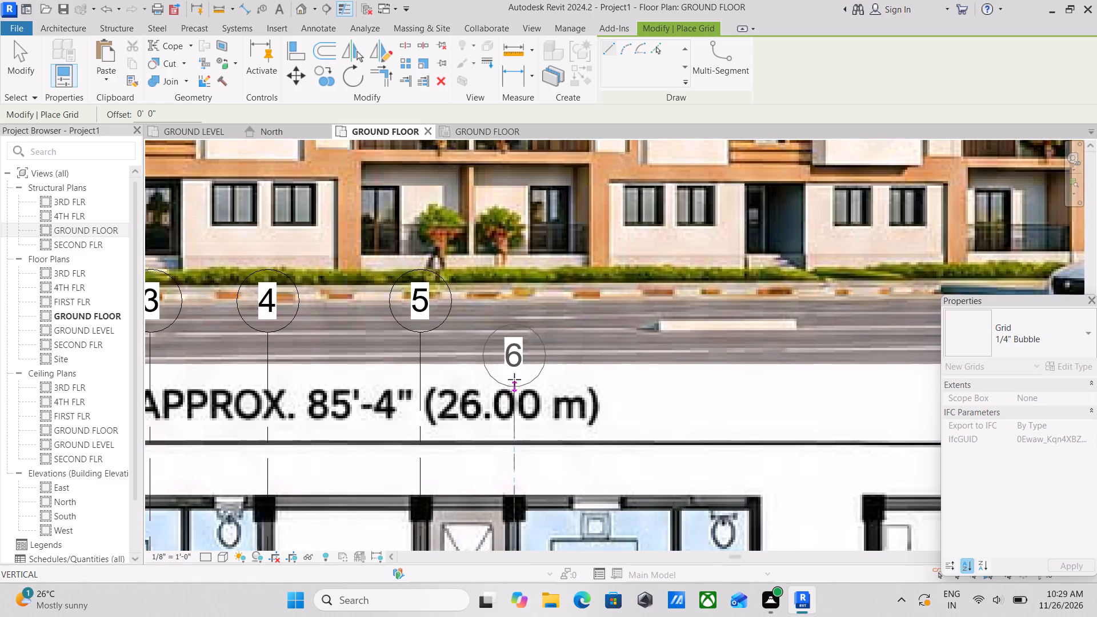
middle_drag(515, 374, 519, 456)
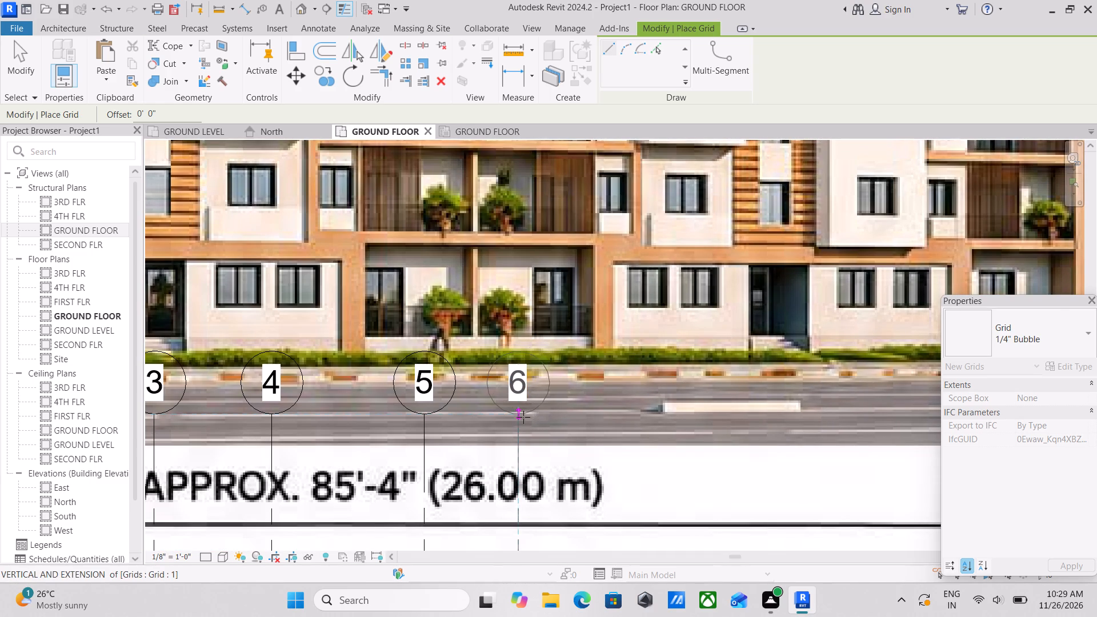
click(523, 418)
key(Escape)
Draw vertical grid line 7 through the columns on the living room's right side, from just below the plan up to grid 6's bubble level.
scroll(527, 412, down, 2)
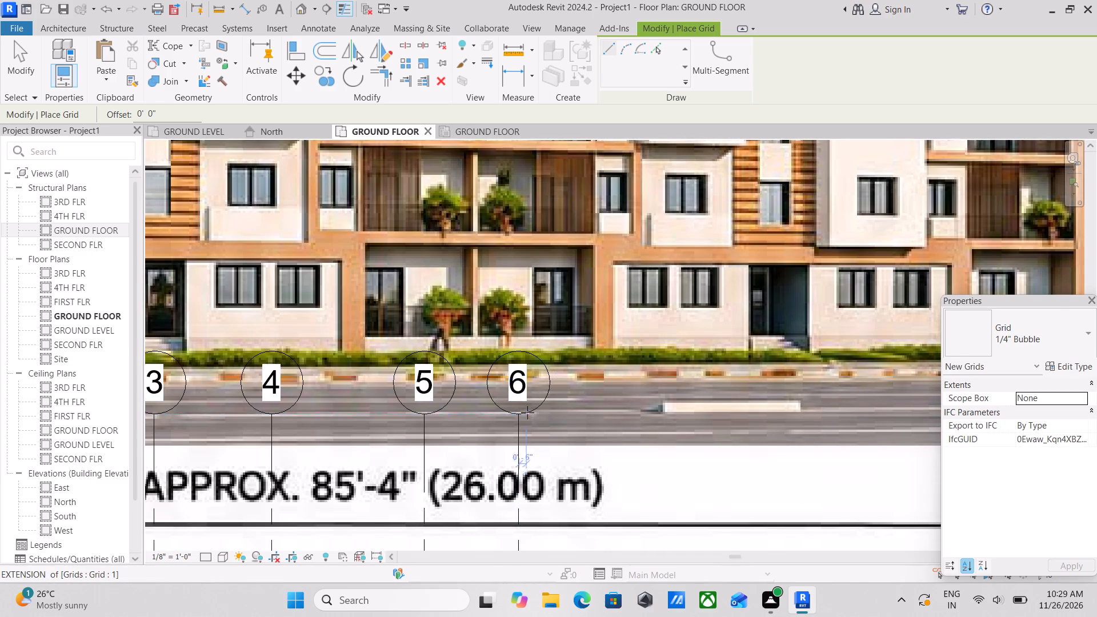
scroll(527, 412, down, 4)
middle_drag(531, 448, 479, 331)
scroll(479, 331, down, 2)
middle_drag(478, 411, 444, 285)
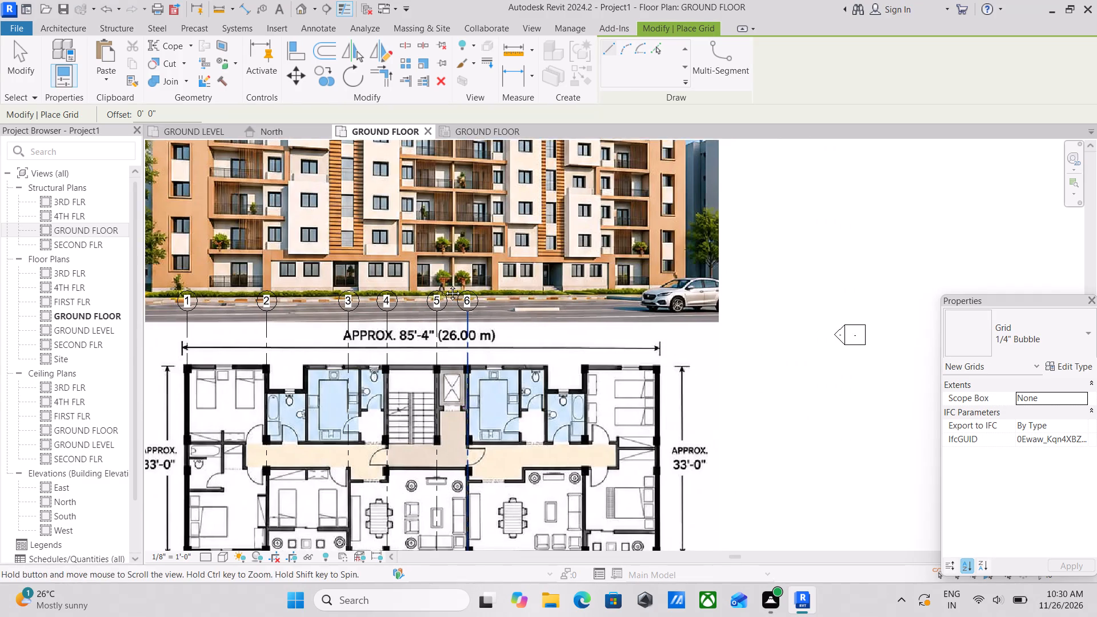
middle_drag(444, 285, 445, 258)
scroll(417, 406, up, 4)
scroll(446, 367, up, 3)
scroll(480, 446, up, 3)
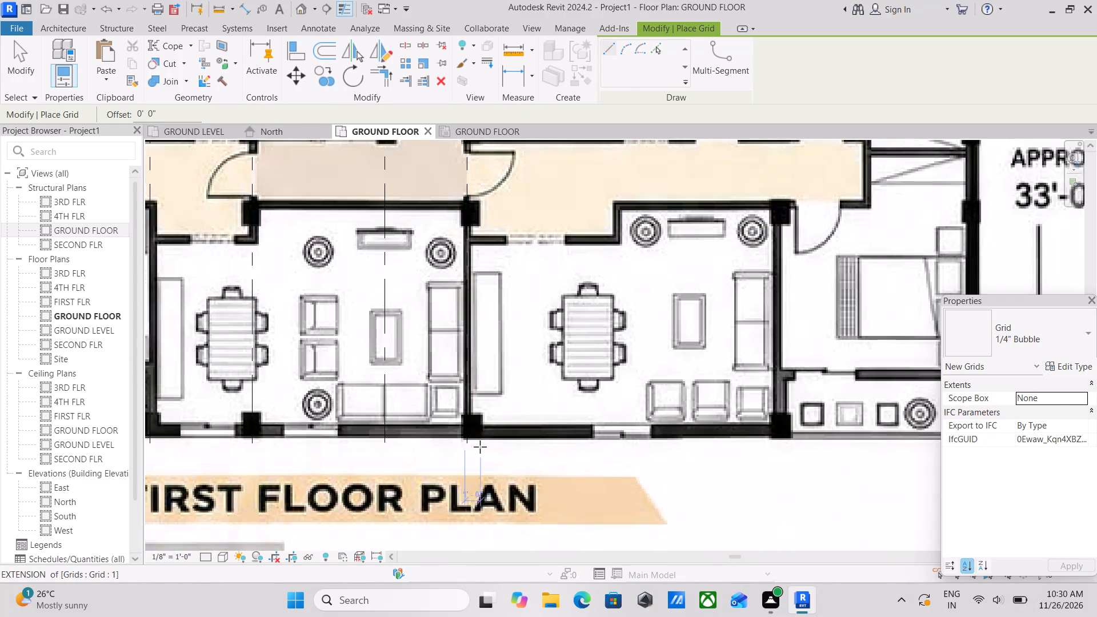
scroll(535, 448, down, 1)
middle_drag(531, 448, 320, 454)
middle_drag(513, 437, 379, 500)
scroll(384, 502, up, 1)
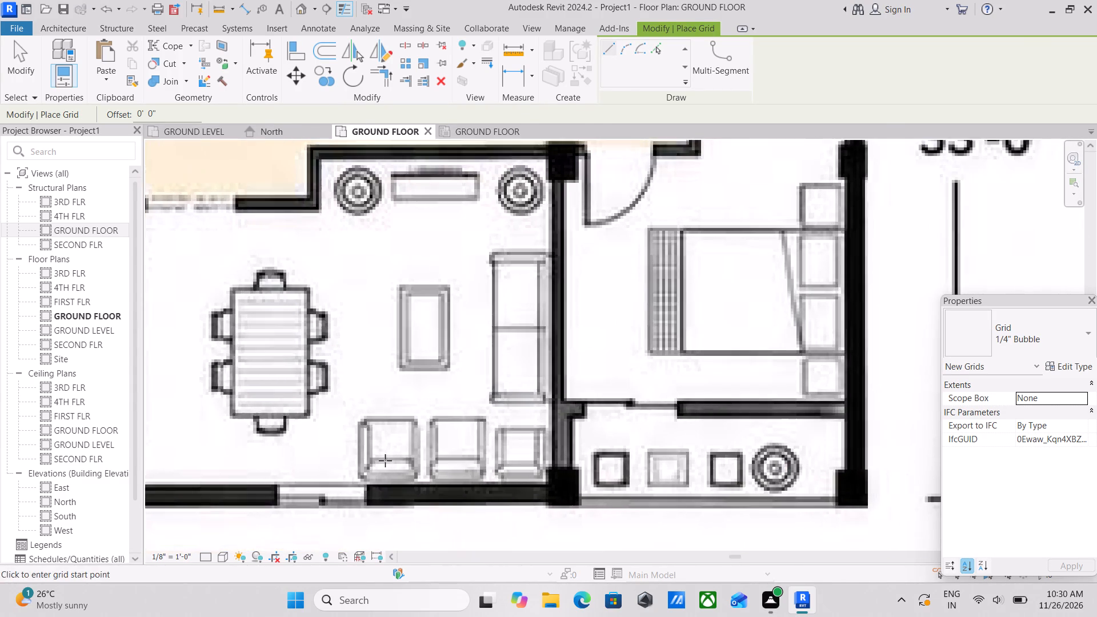
scroll(389, 439, down, 3)
middle_drag(413, 469, 491, 616)
scroll(491, 616, down, 1)
scroll(490, 607, up, 1)
scroll(481, 346, down, 2)
middle_drag(480, 363, 459, 415)
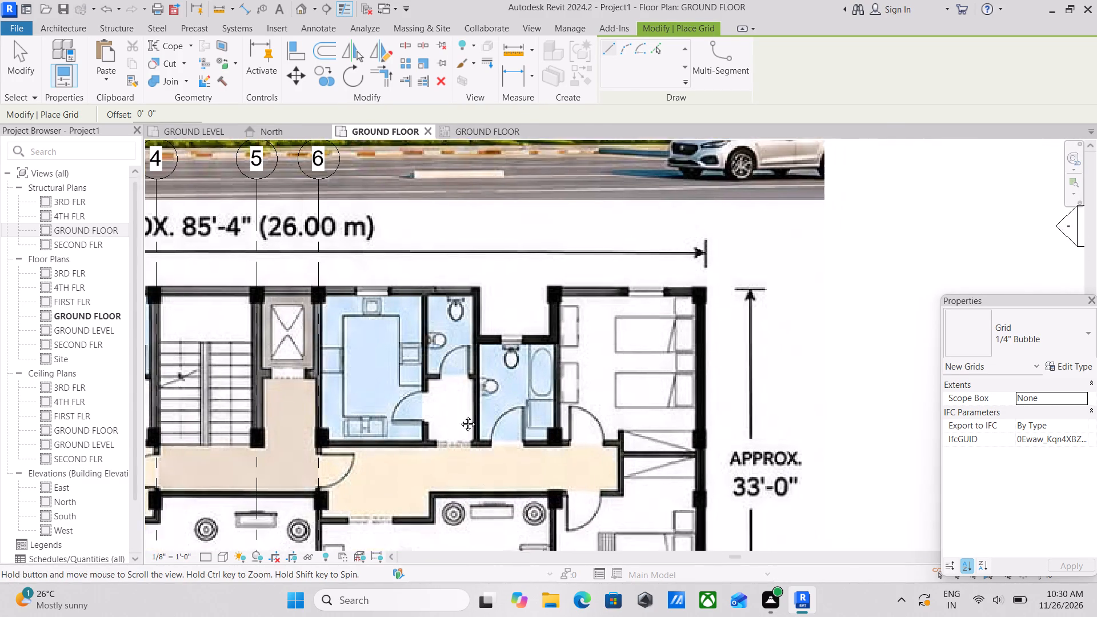
middle_drag(459, 415, 443, 262)
scroll(457, 388, down, 1)
scroll(297, 471, up, 2)
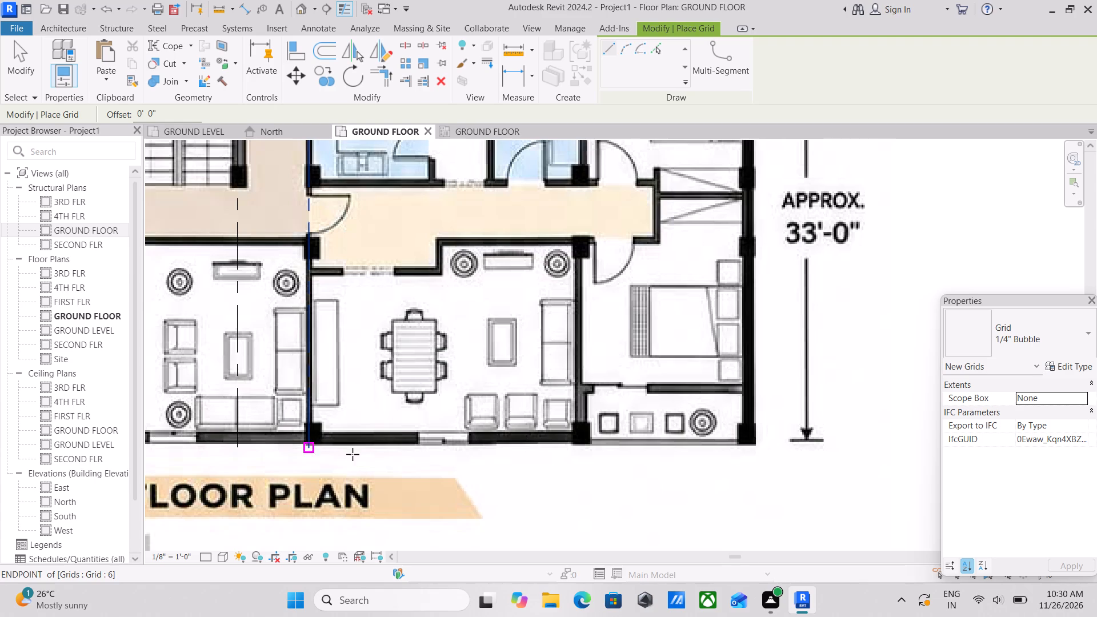
click(581, 455)
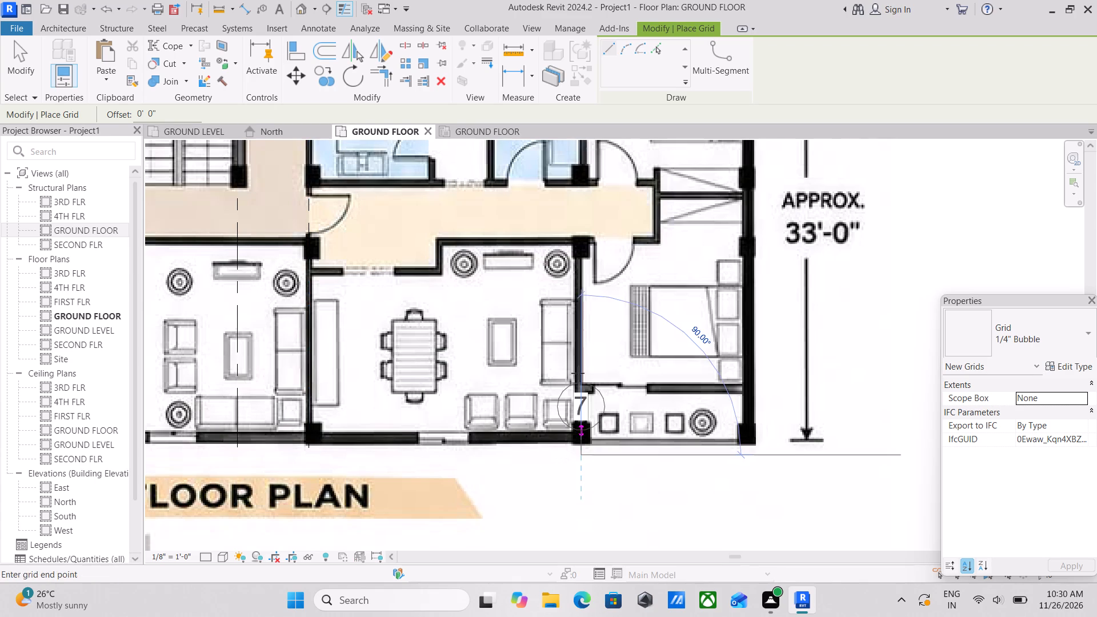
middle_drag(570, 363, 570, 503)
scroll(570, 503, up, 1)
middle_drag(582, 347, 576, 488)
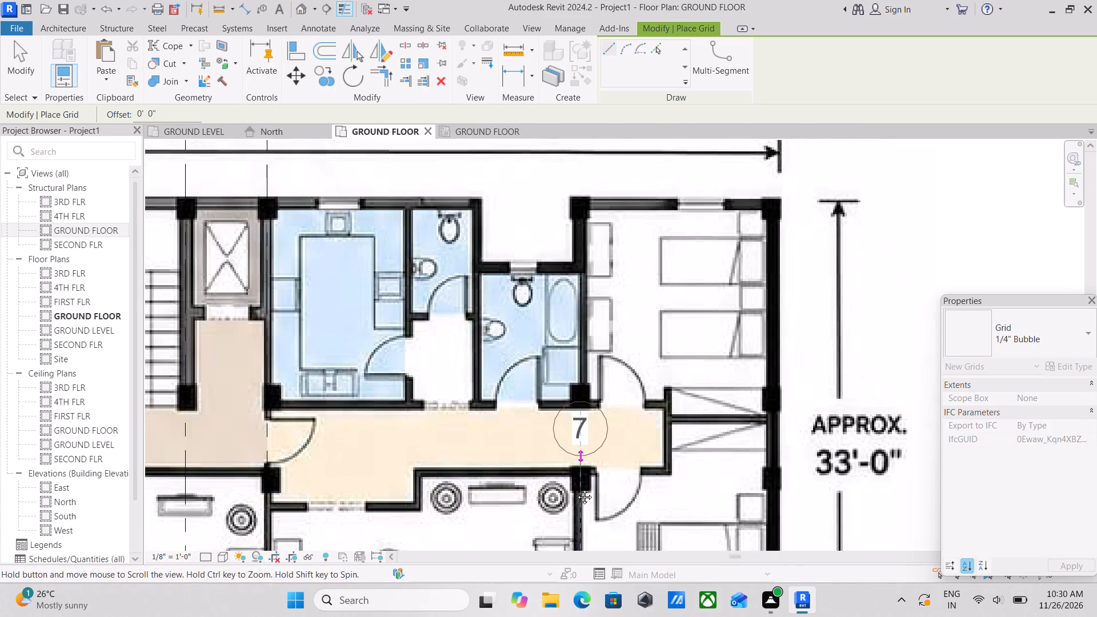
middle_drag(576, 488, 574, 493)
middle_drag(556, 295, 571, 456)
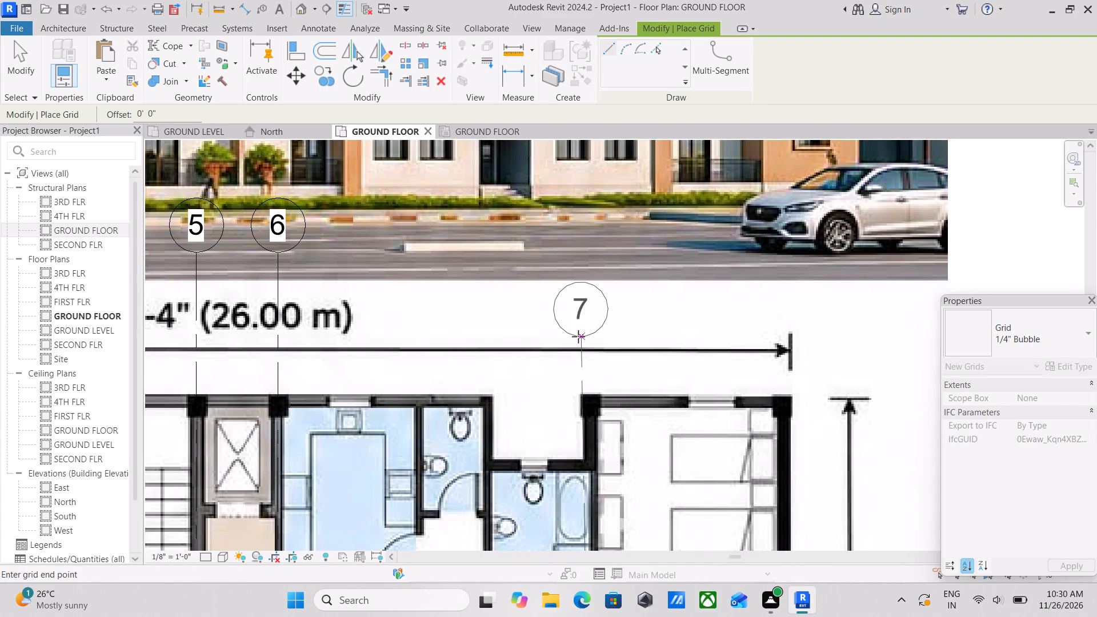
middle_drag(586, 347, 604, 404)
scroll(585, 374, down, 1)
middle_drag(584, 374, 406, 382)
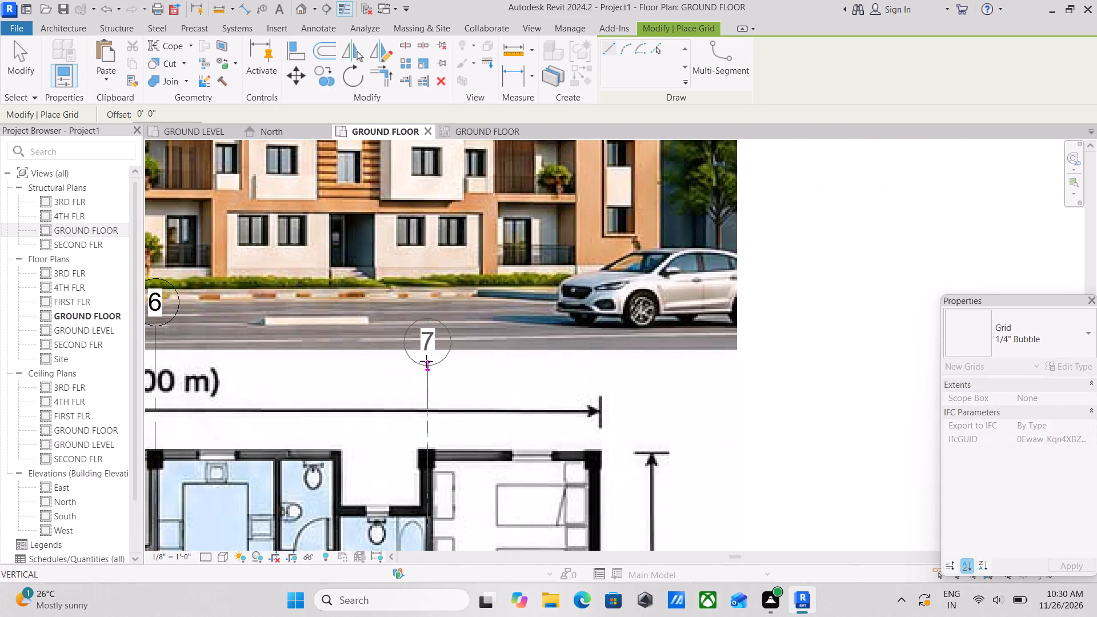
scroll(426, 312, down, 2)
middle_drag(426, 312, 487, 337)
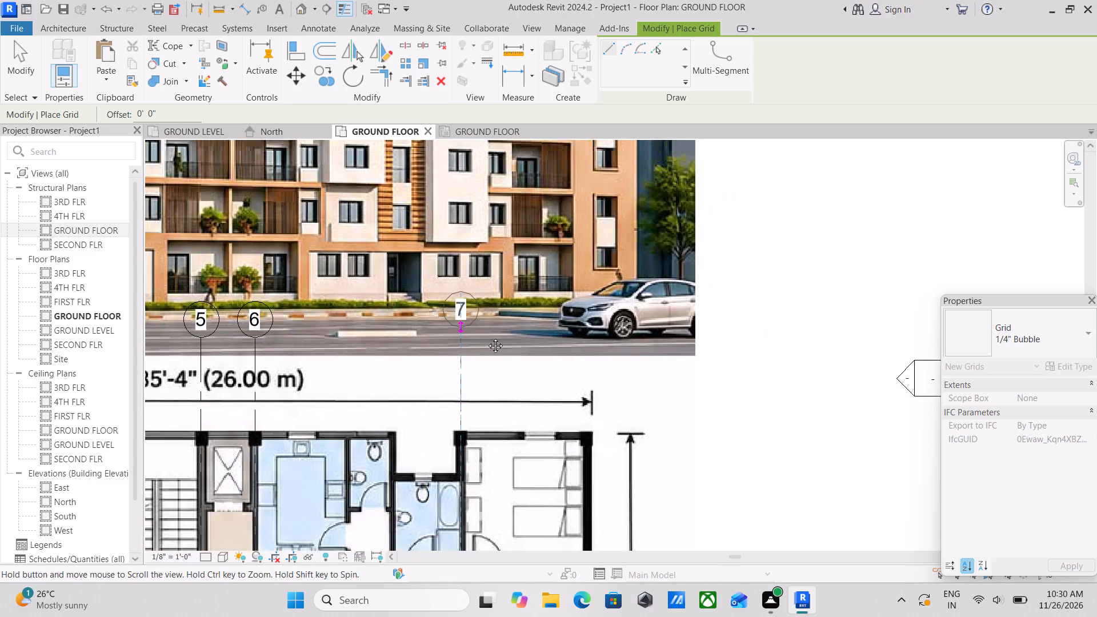
middle_drag(487, 337, 494, 342)
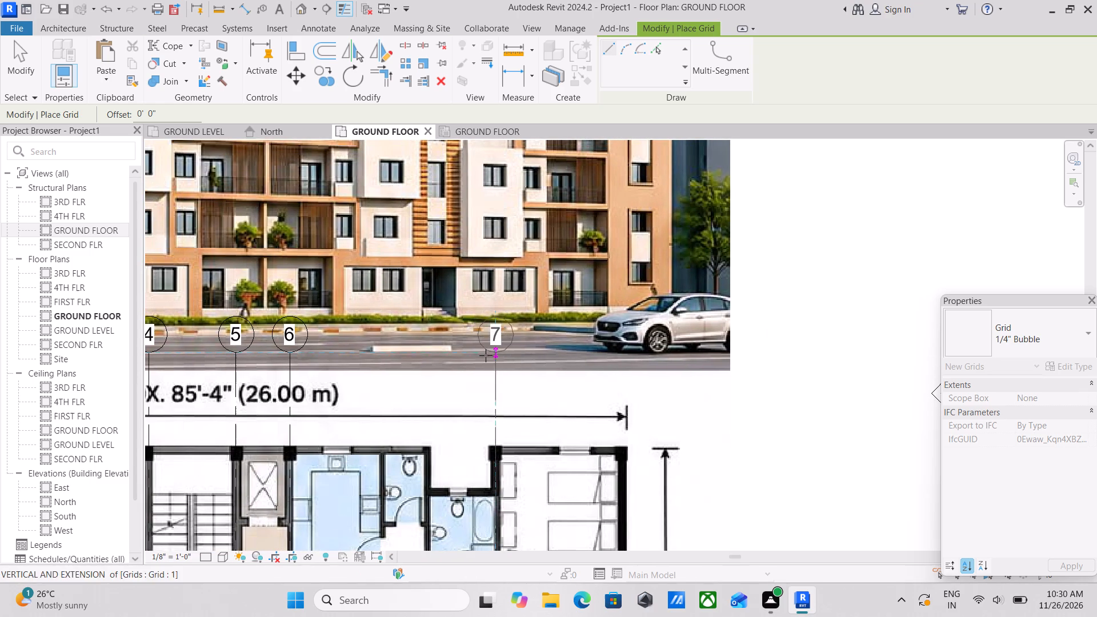
click(486, 358)
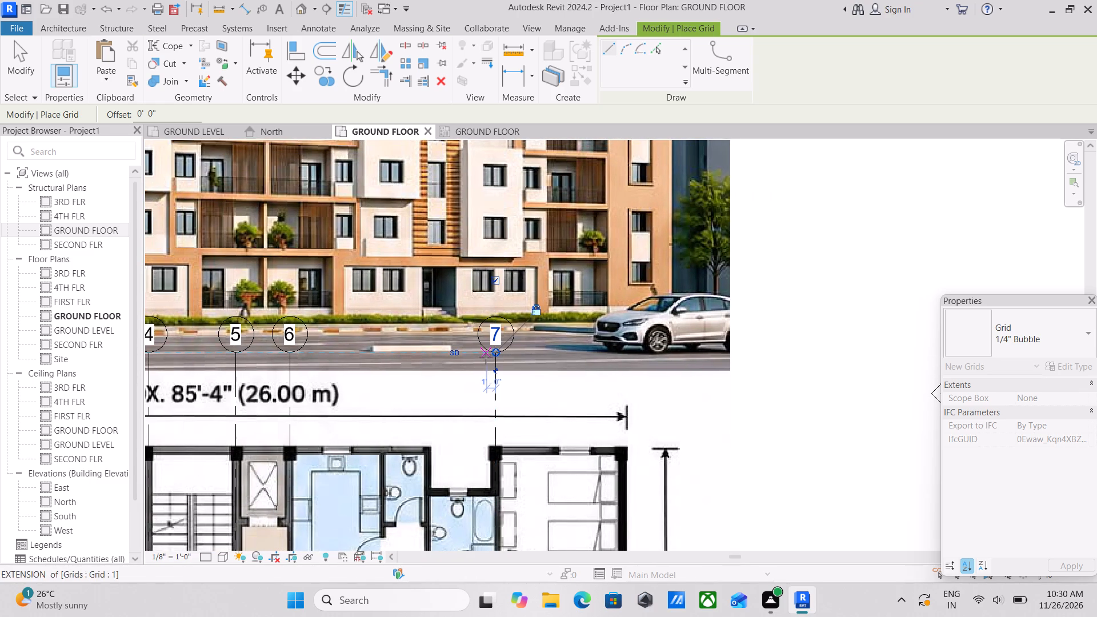
key(Escape)
Draw vertical grid line 8 through the plan's rightmost columns, from just below the plan up to grid 7's bubble level.
scroll(568, 377, down, 3)
middle_drag(560, 383, 439, 245)
scroll(438, 245, up, 1)
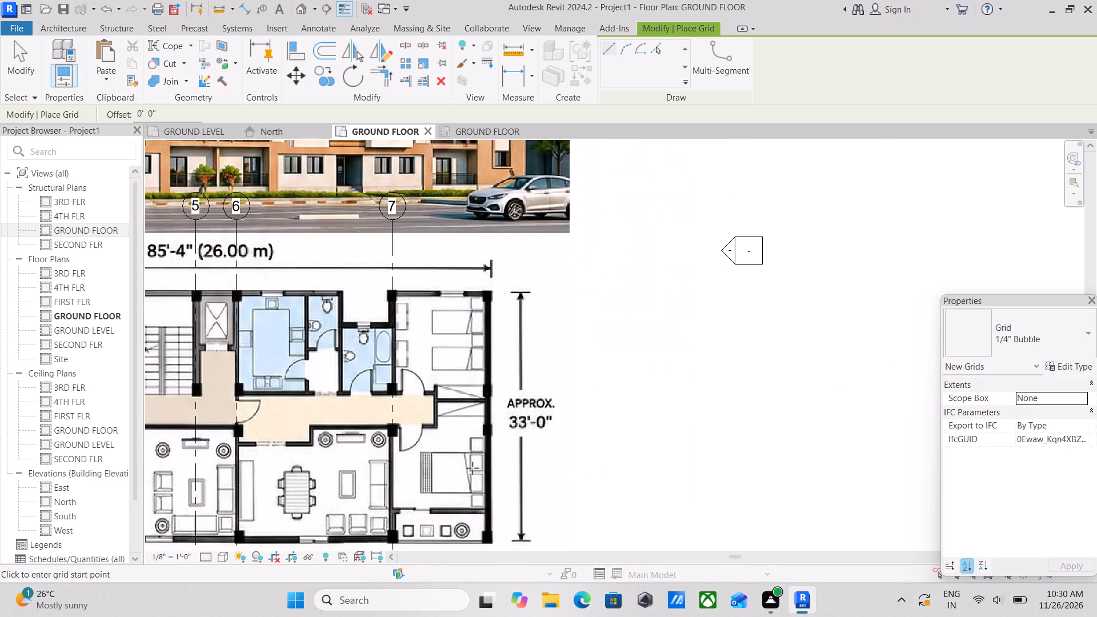
scroll(477, 481, up, 1)
middle_drag(473, 479, 450, 264)
scroll(413, 324, up, 3)
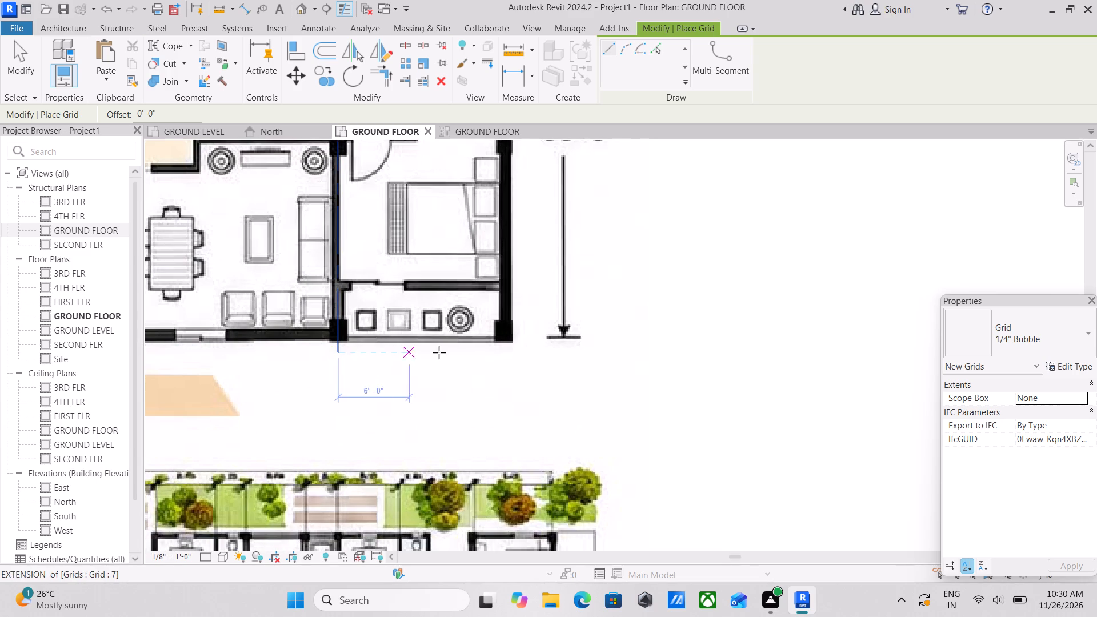
click(503, 352)
middle_drag(498, 315, 502, 323)
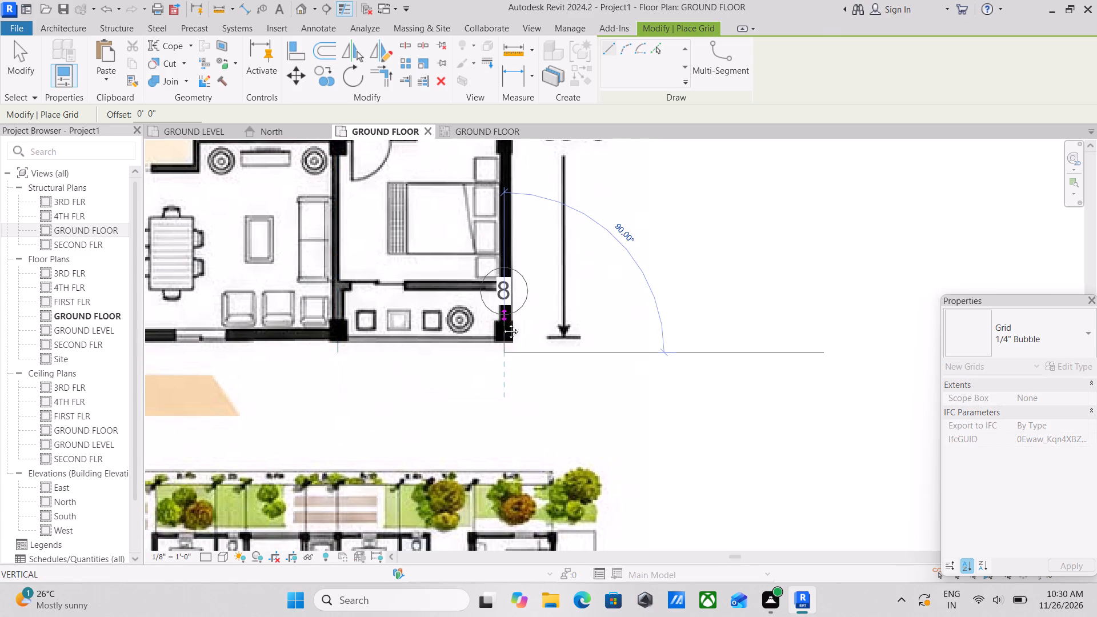
middle_drag(502, 323, 510, 537)
middle_drag(509, 298, 509, 503)
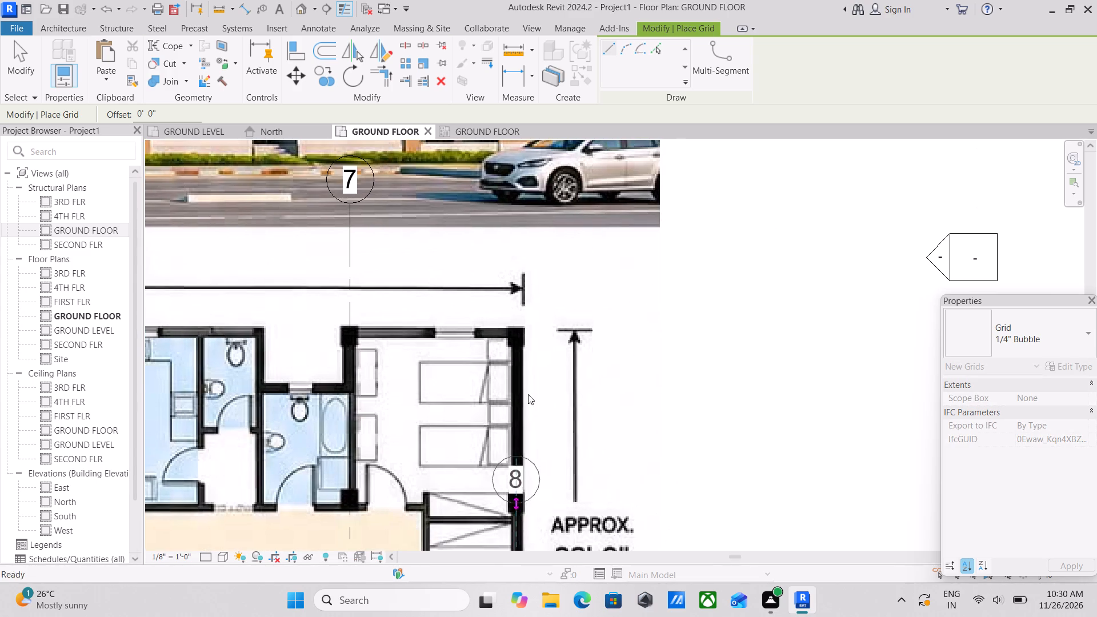
middle_drag(520, 308, 526, 406)
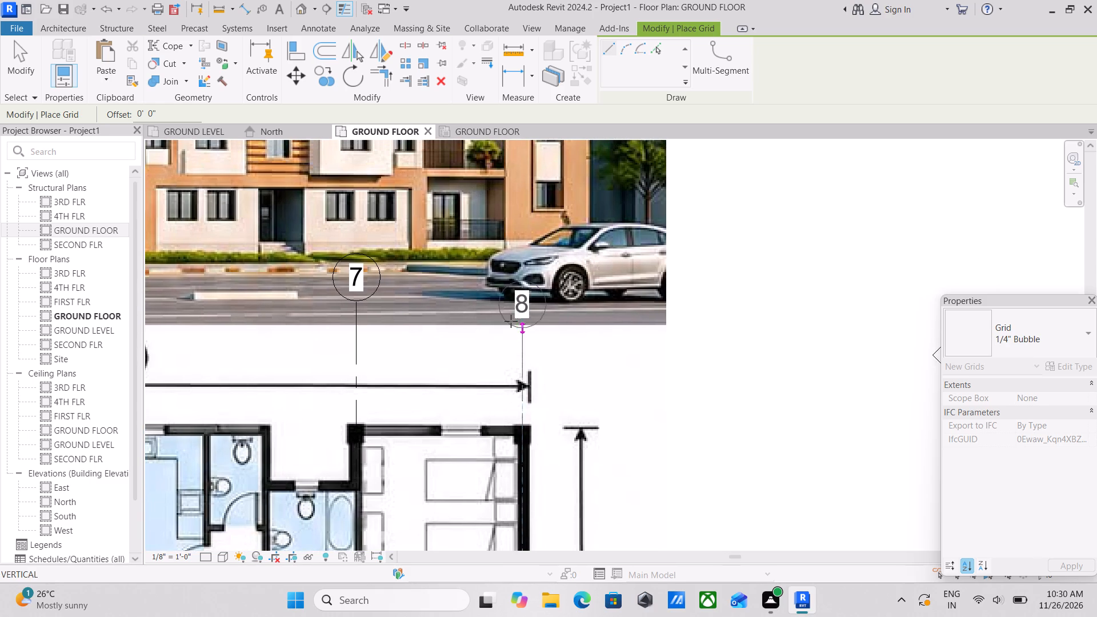
middle_drag(518, 304, 489, 348)
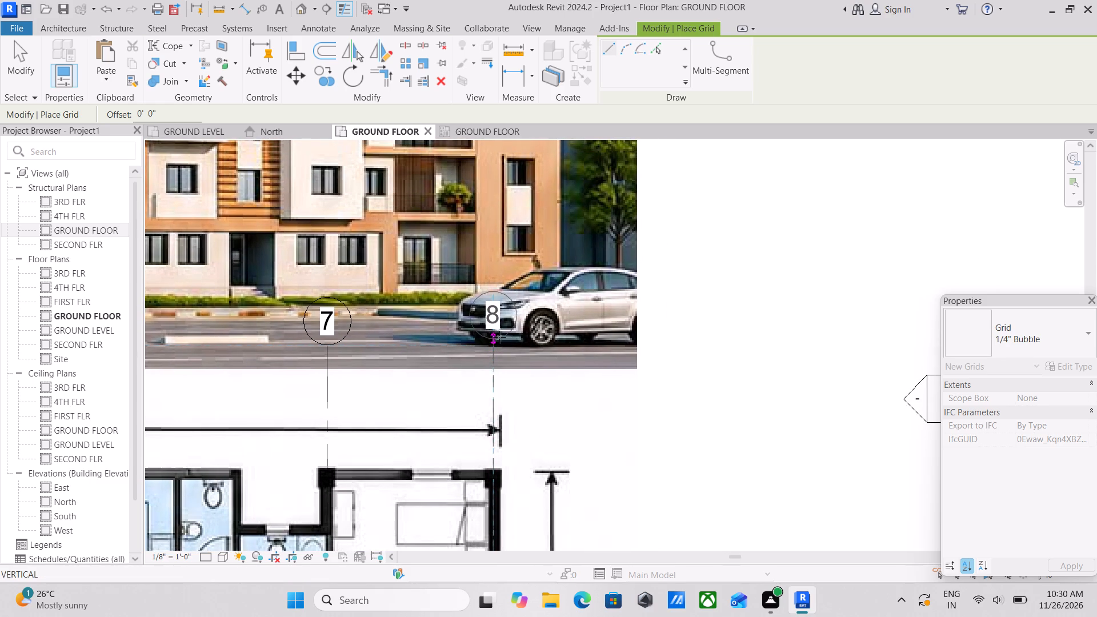
click(500, 340)
key(Escape)
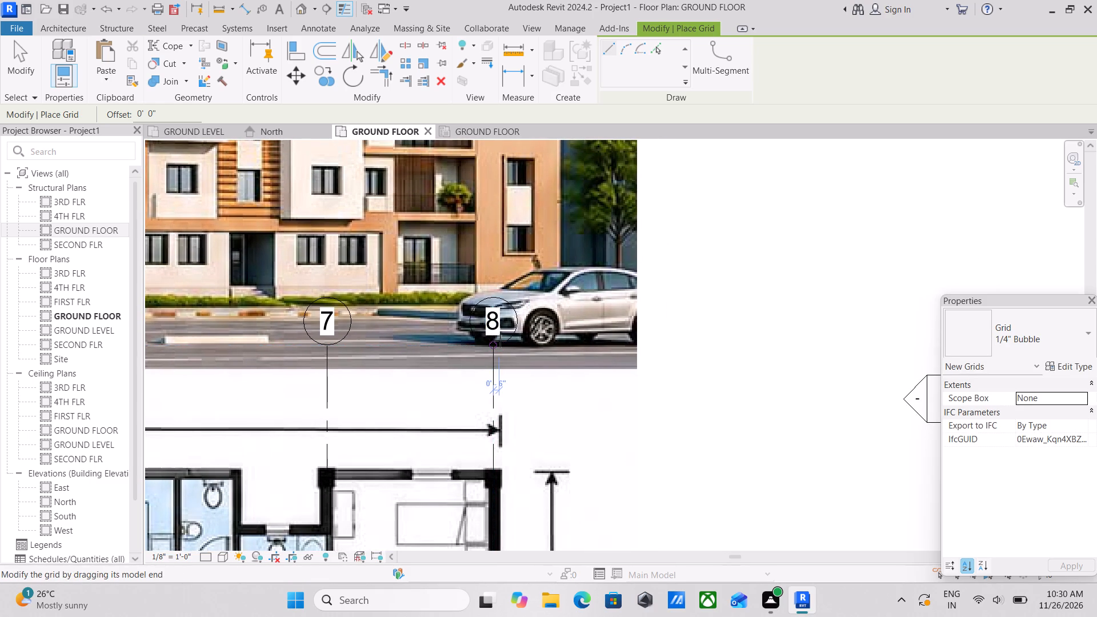
scroll(500, 340, down, 4)
key(Escape)
Extend grid 5's lower end, together with the grids aligned to it, to just below the FIRST FLOOR PLAN title.
scroll(542, 329, down, 6)
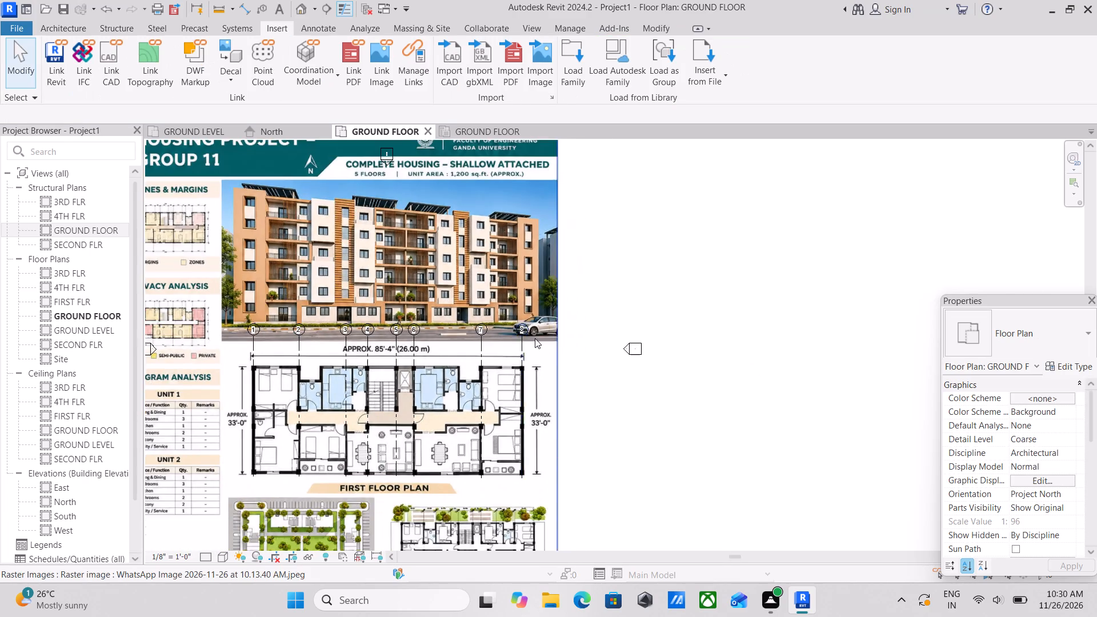
scroll(224, 392, up, 4)
scroll(271, 363, up, 3)
scroll(330, 346, up, 4)
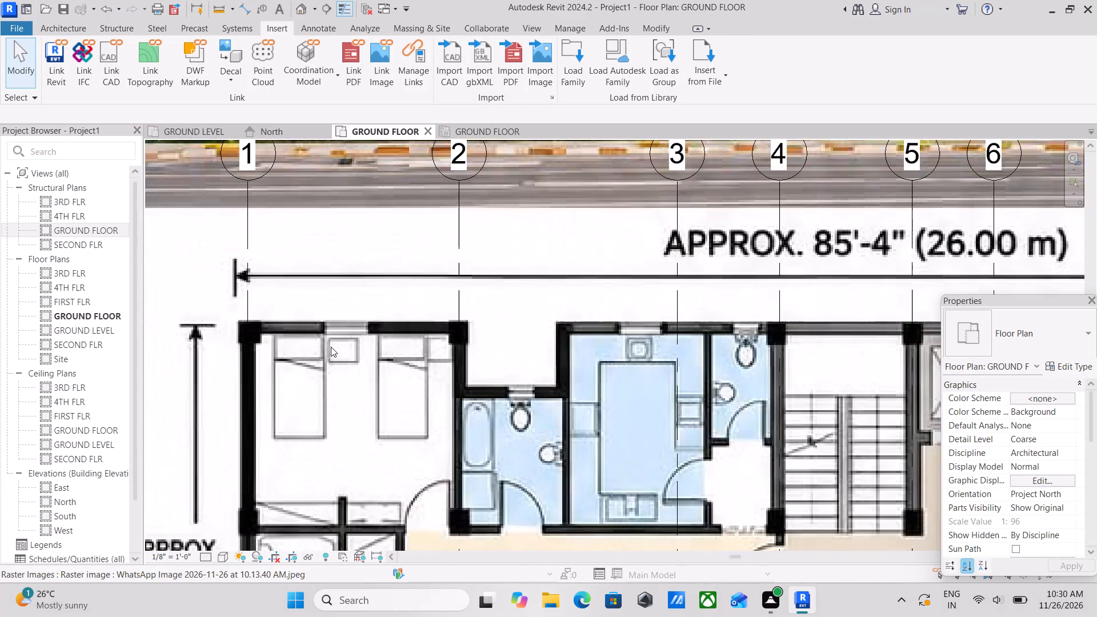
scroll(255, 336, down, 3)
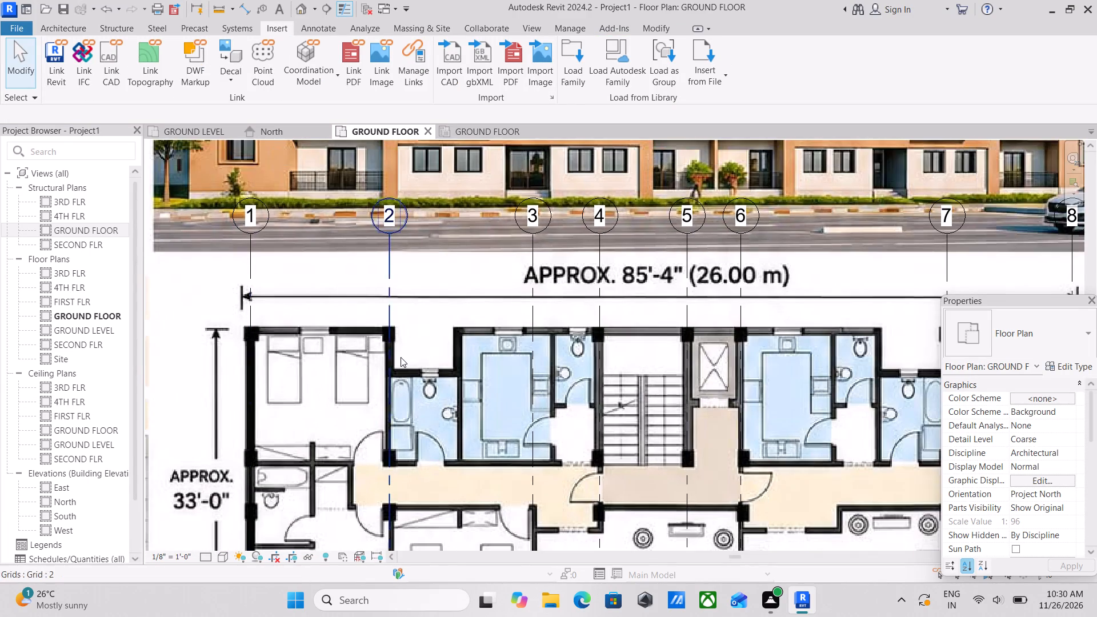
scroll(402, 357, down, 2)
middle_drag(402, 357, 194, 346)
scroll(378, 369, down, 4)
key(Escape)
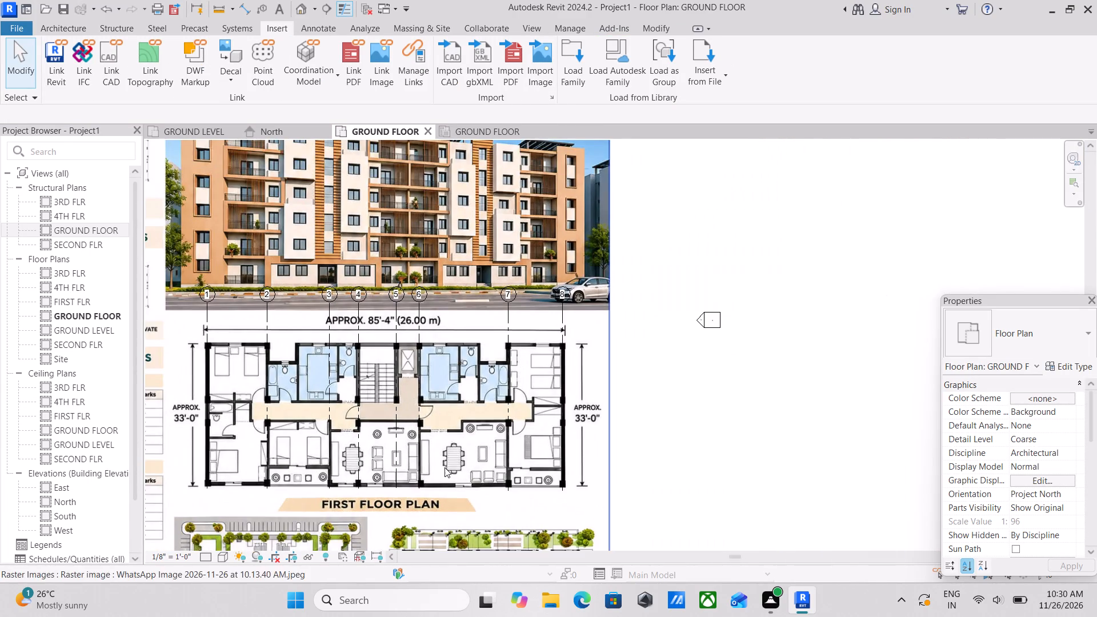
middle_drag(442, 465, 427, 375)
scroll(477, 371, up, 12)
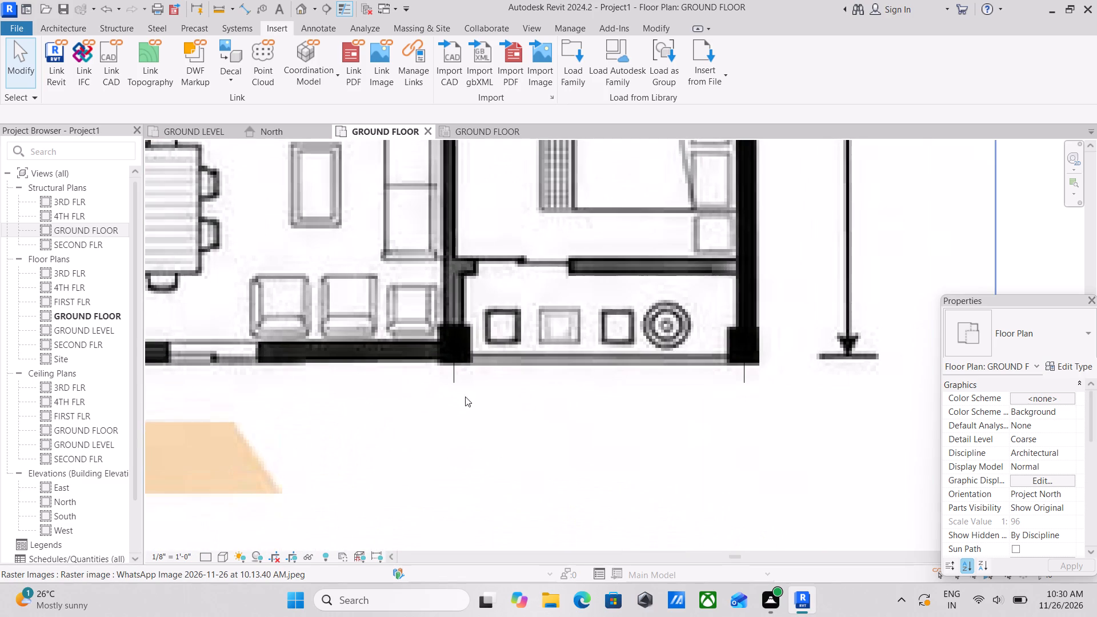
click(454, 384)
scroll(454, 384, down, 5)
scroll(355, 426, down, 5)
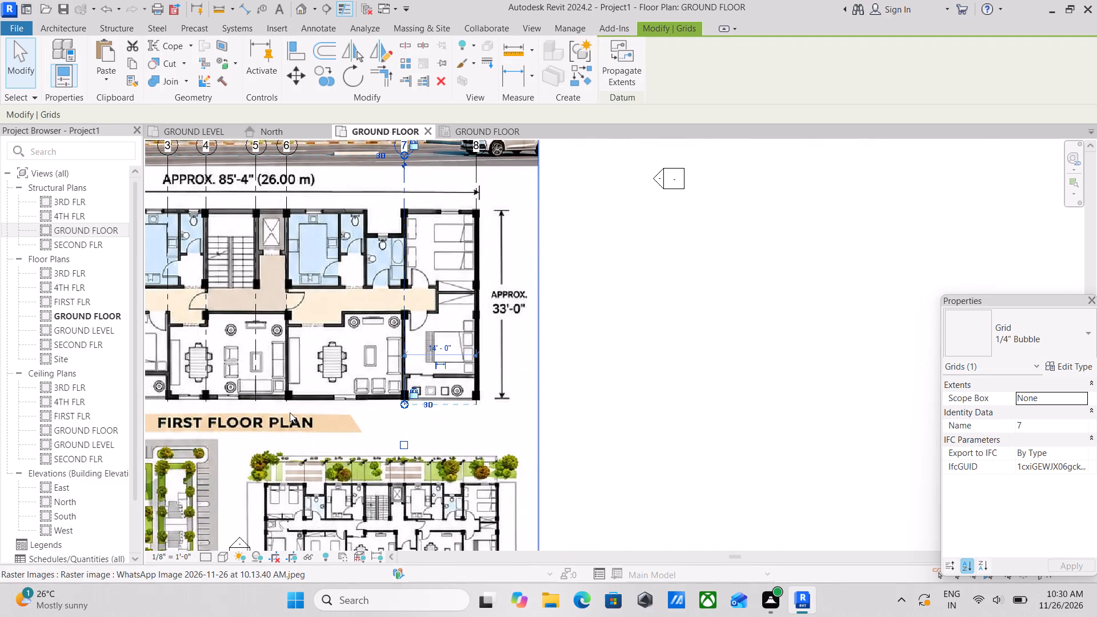
click(258, 399)
scroll(227, 409, down, 1)
middle_drag(231, 411, 386, 423)
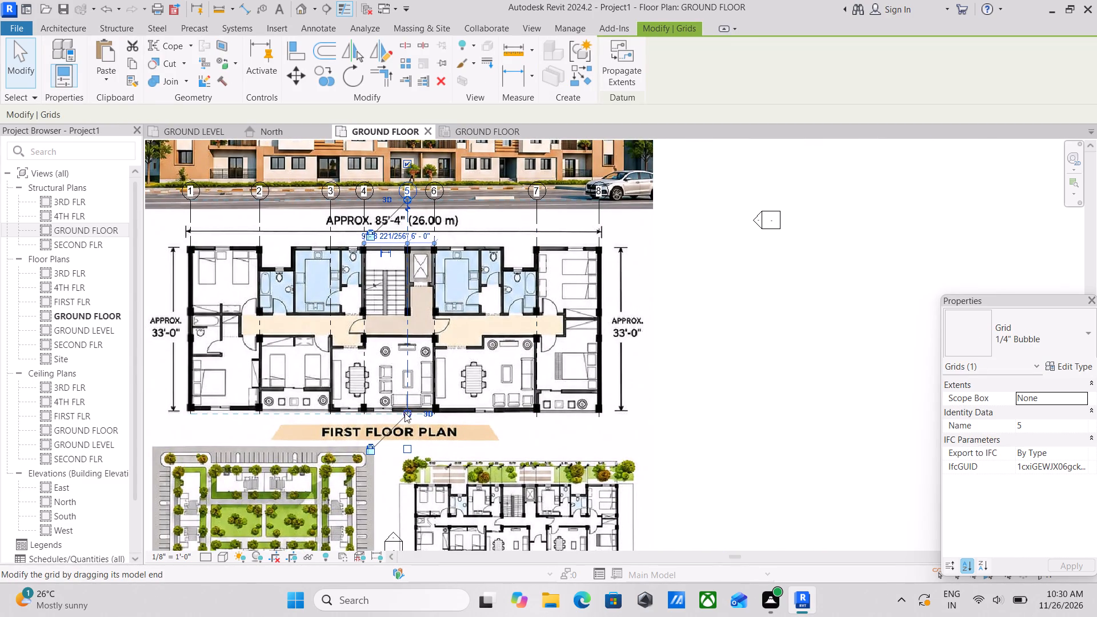
drag(405, 412, 405, 449)
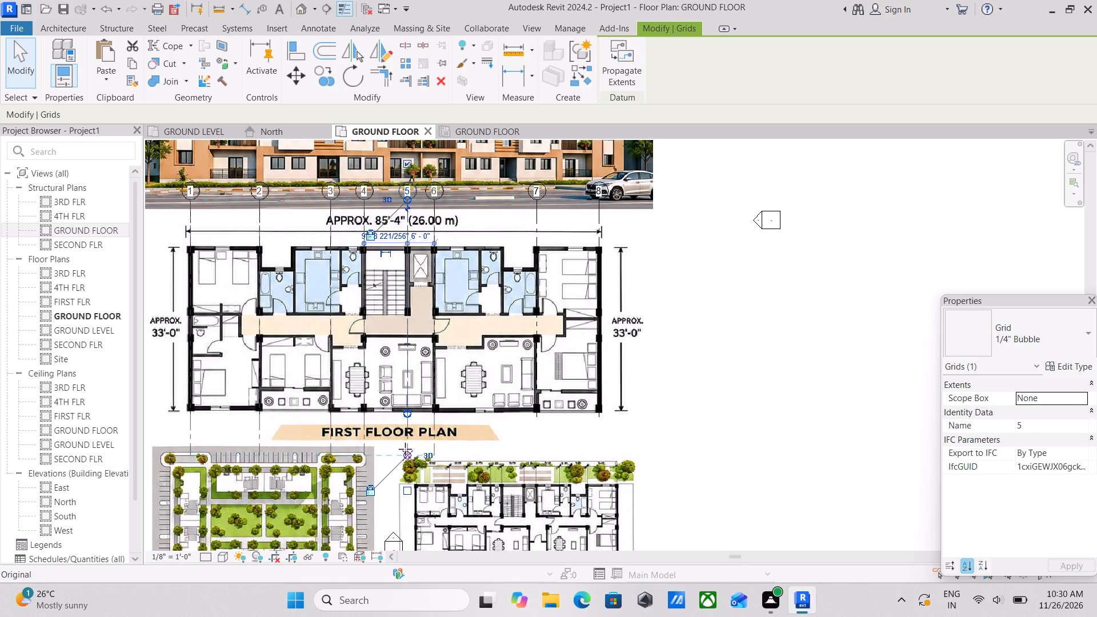
drag(405, 449, 406, 444)
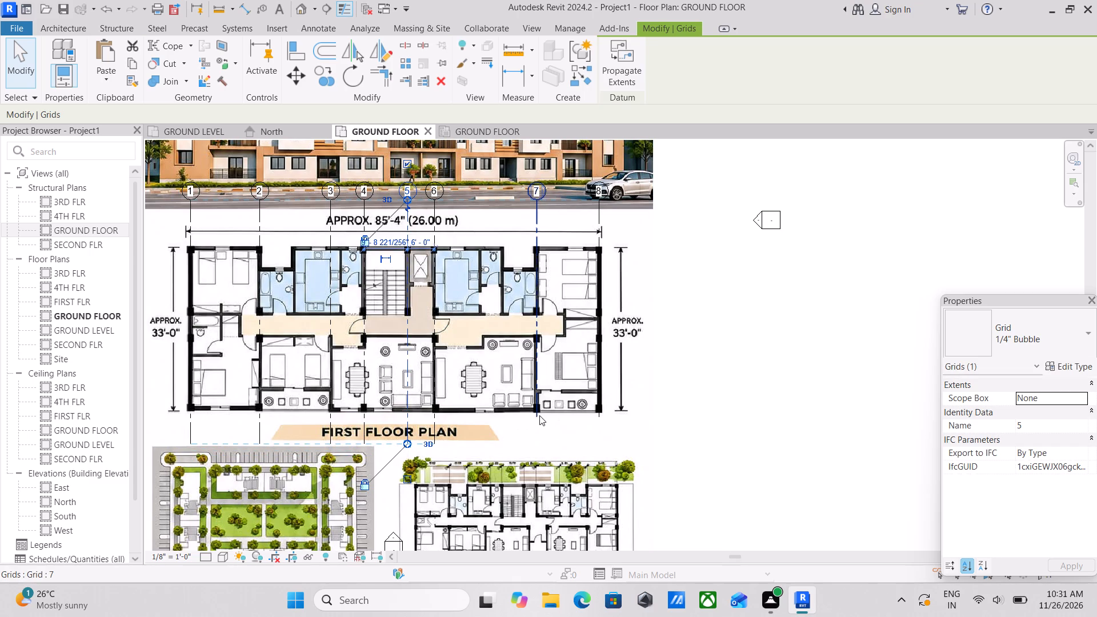
Extend grid 7's lower end, together with the aligned grid 8, down level with the other grids' lower ends.
click(535, 415)
drag(534, 418, 537, 450)
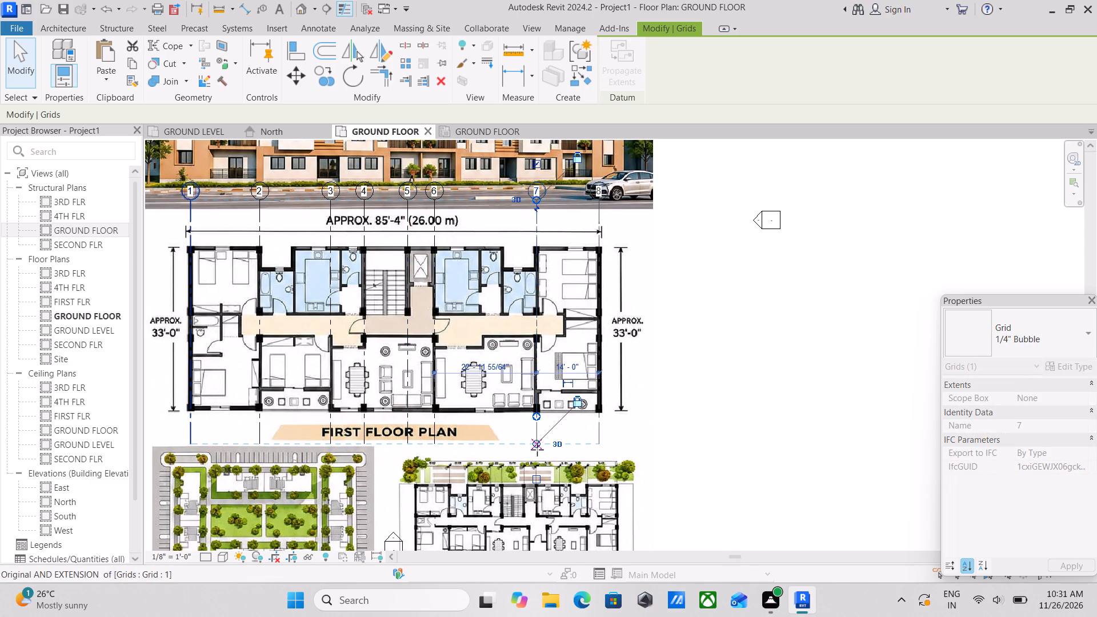
drag(537, 450, 537, 450)
key(Escape)
Draw a horizontal grid line through the plan's top row of columns, from just left of the plan to beyond the right-hand height dimension.
scroll(418, 414, down, 2)
middle_drag(422, 417, 445, 443)
scroll(260, 312, up, 6)
scroll(206, 305, up, 2)
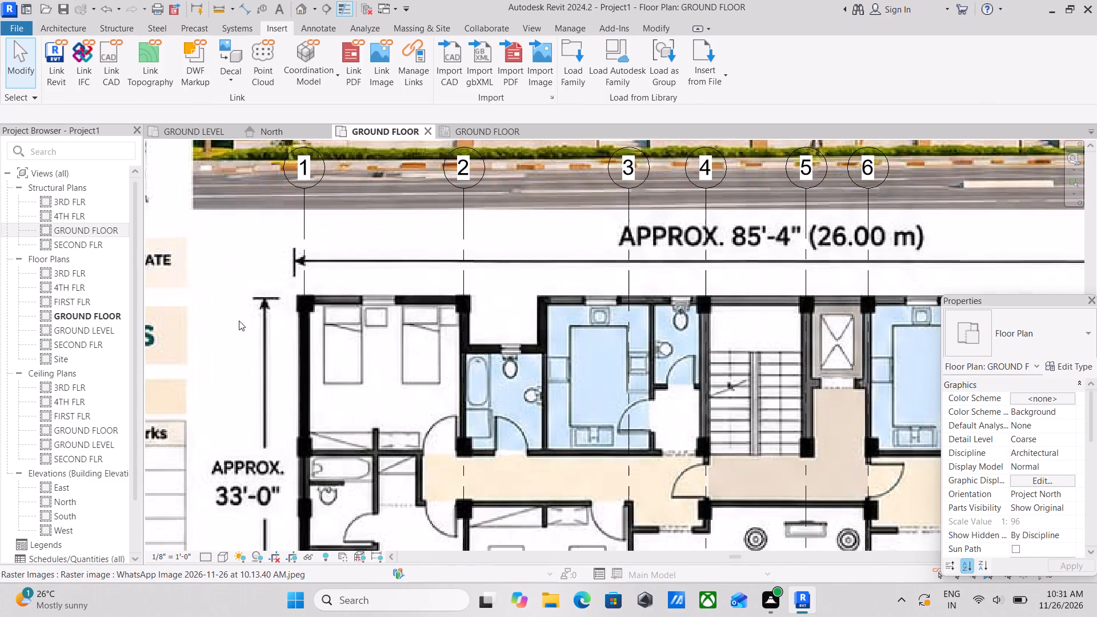
middle_drag(239, 320, 246, 375)
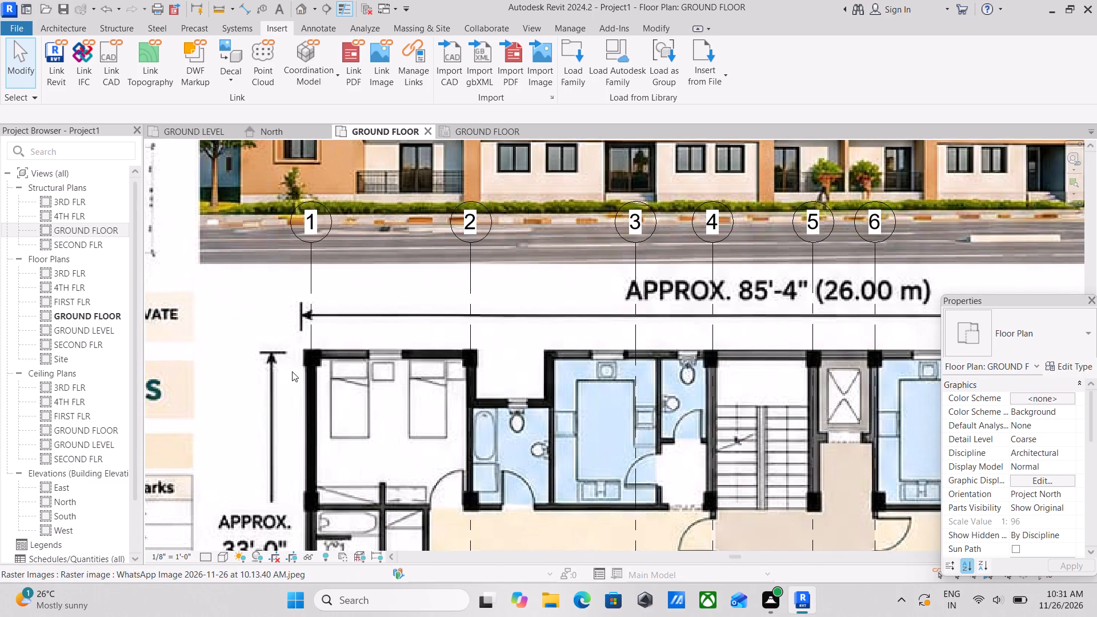
key(g)
key(r)
scroll(293, 354, up, 3)
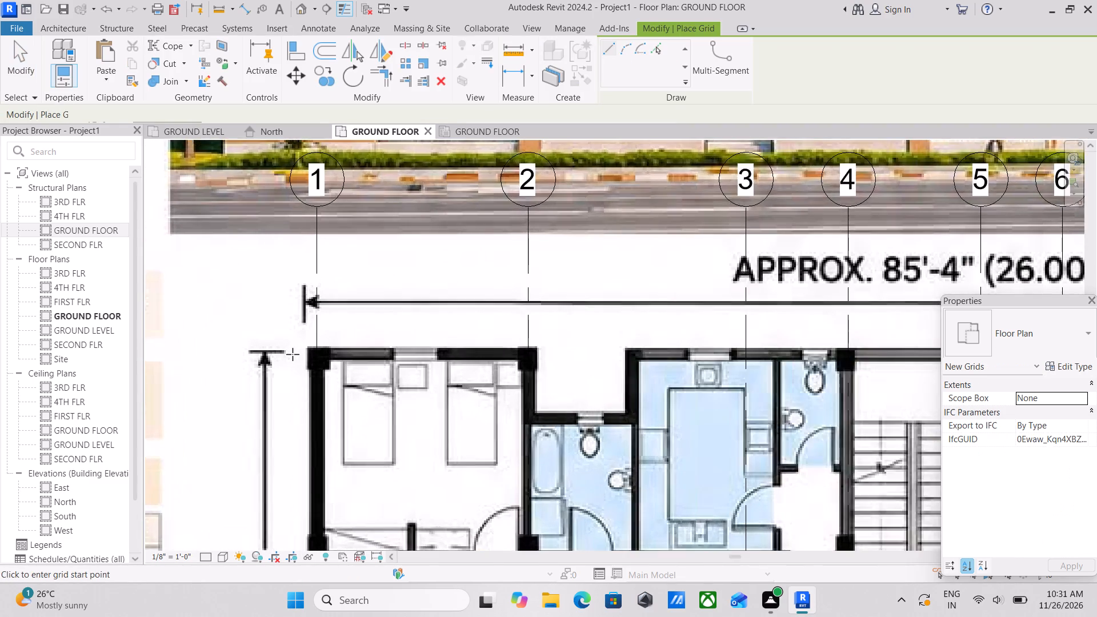
click(291, 359)
middle_drag(367, 356, 110, 361)
middle_drag(443, 347, 248, 364)
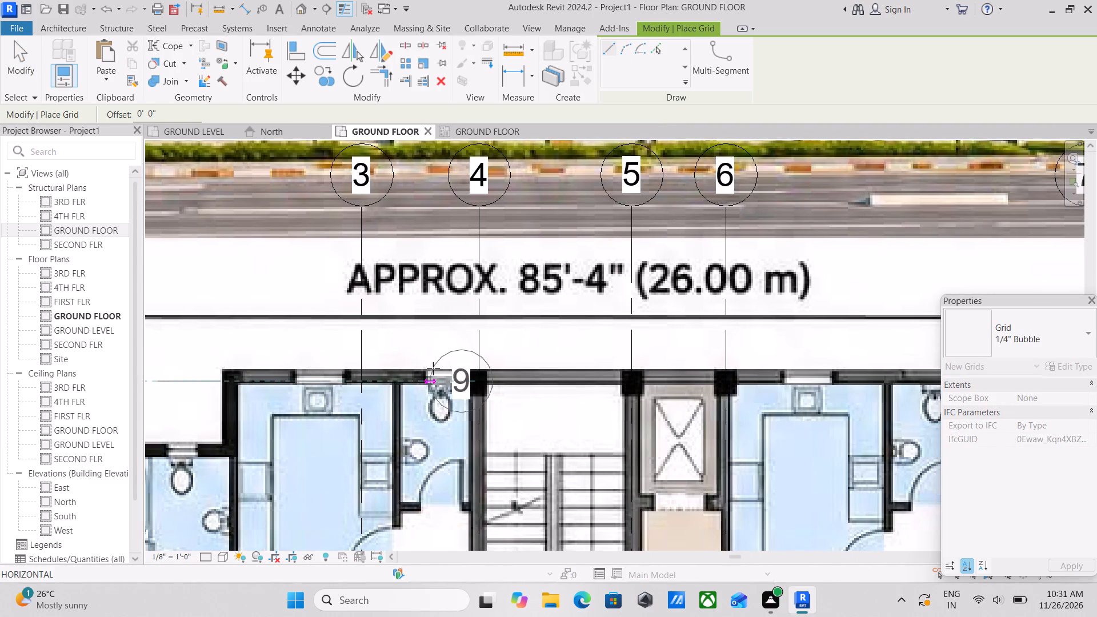
middle_drag(438, 374, 175, 390)
middle_drag(442, 386, 130, 395)
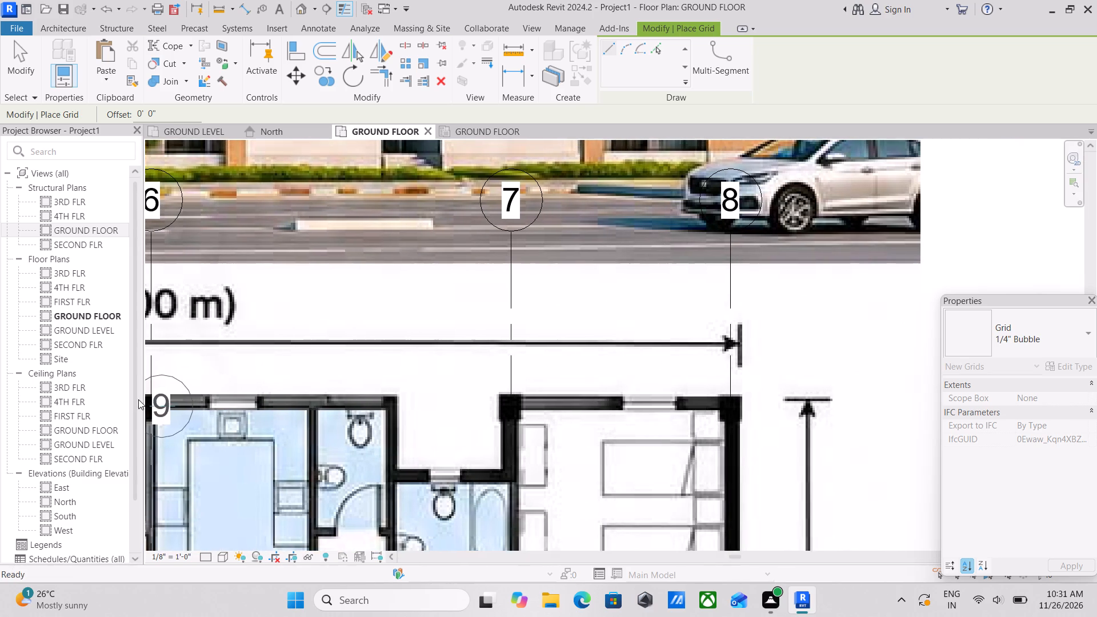
middle_drag(447, 401, 273, 408)
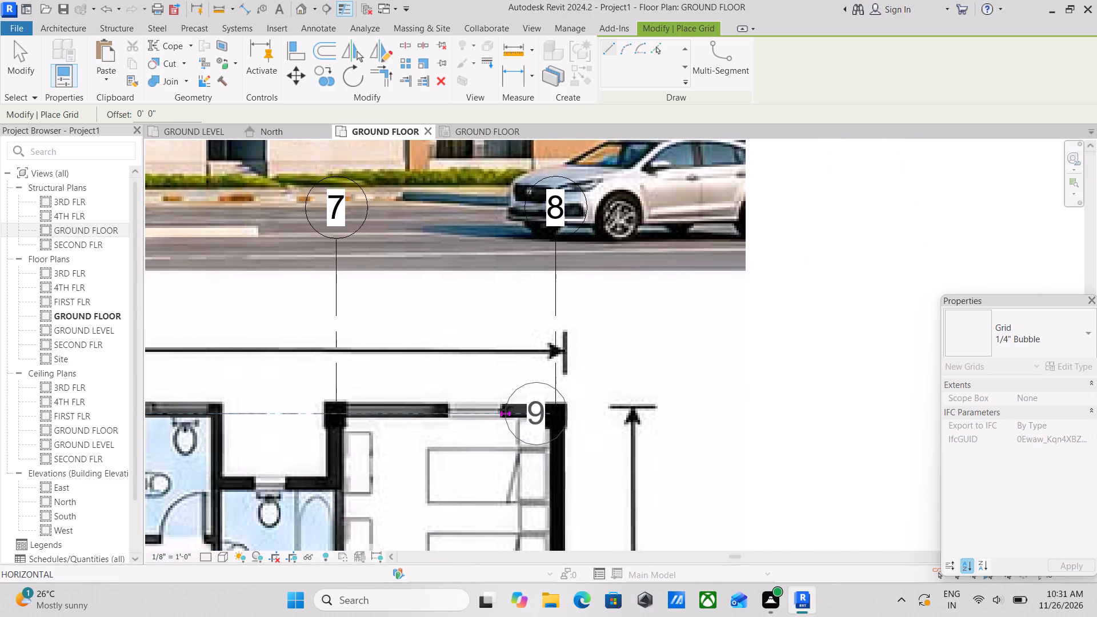
middle_drag(502, 409, 364, 414)
middle_drag(493, 417, 393, 420)
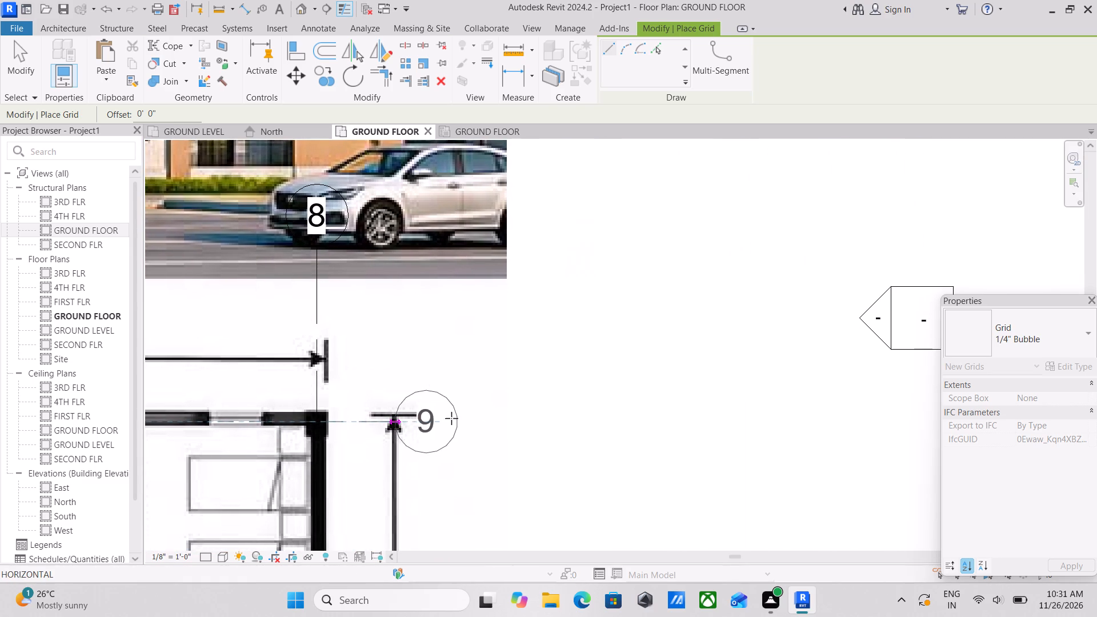
click(465, 417)
key(Escape)
key(Escape)
scroll(504, 432, up, 2)
key(Escape)
key(Escape)
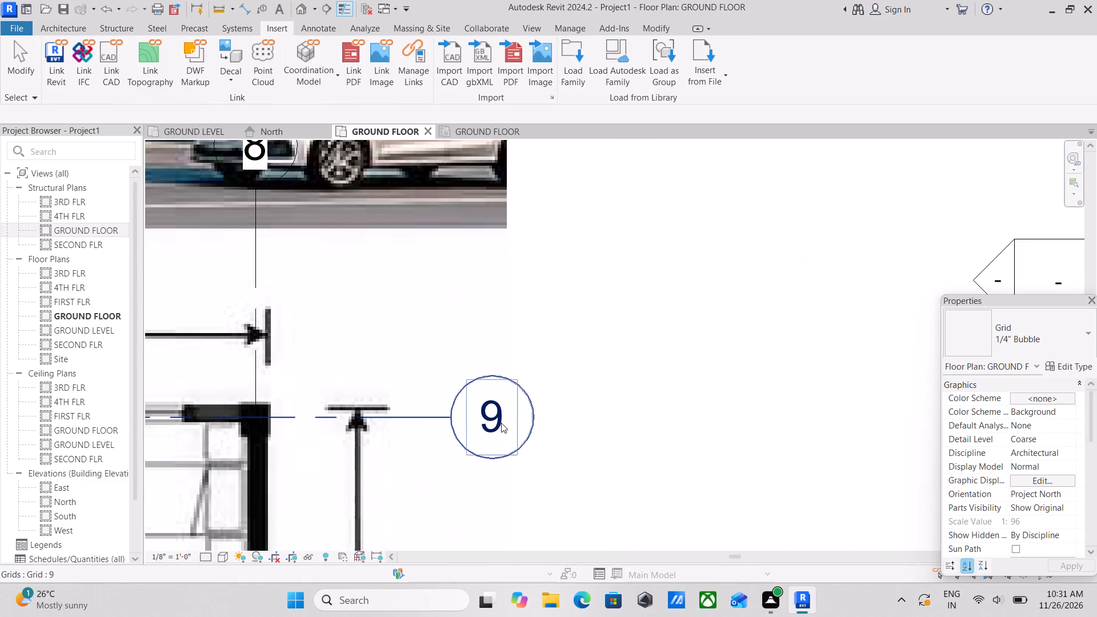
Rename the new horizontal grid as A.
double_click(500, 420)
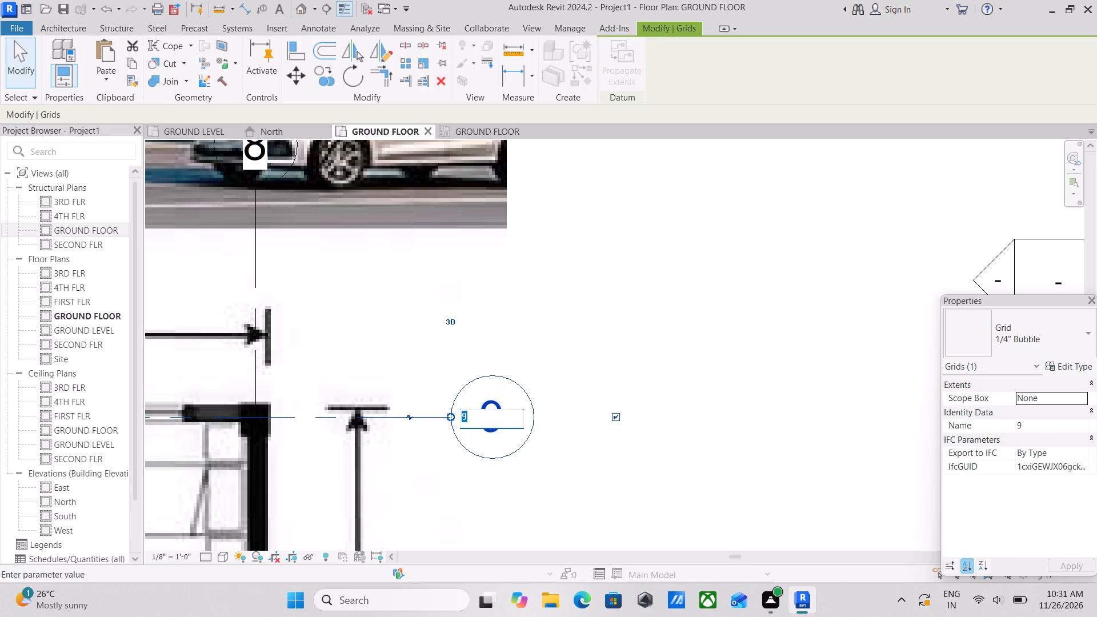
key(a)
key(Return)
scroll(500, 419, down, 4)
scroll(440, 420, down, 5)
key(Escape)
Draw a horizontal grid line through the columns on the corridor's upper side, from left of the plan to align with grid A's bubble end.
scroll(281, 403, down, 4)
middle_drag(255, 414, 358, 350)
scroll(305, 400, down, 1)
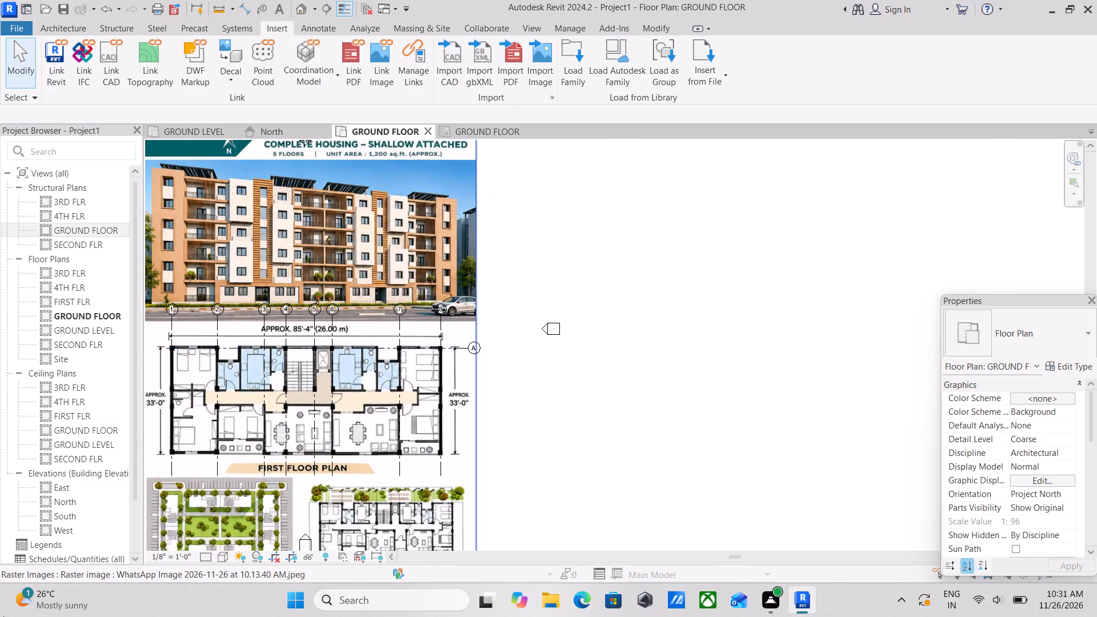
scroll(368, 559, up, 2)
scroll(311, 402, up, 2)
middle_drag(311, 402, 576, 398)
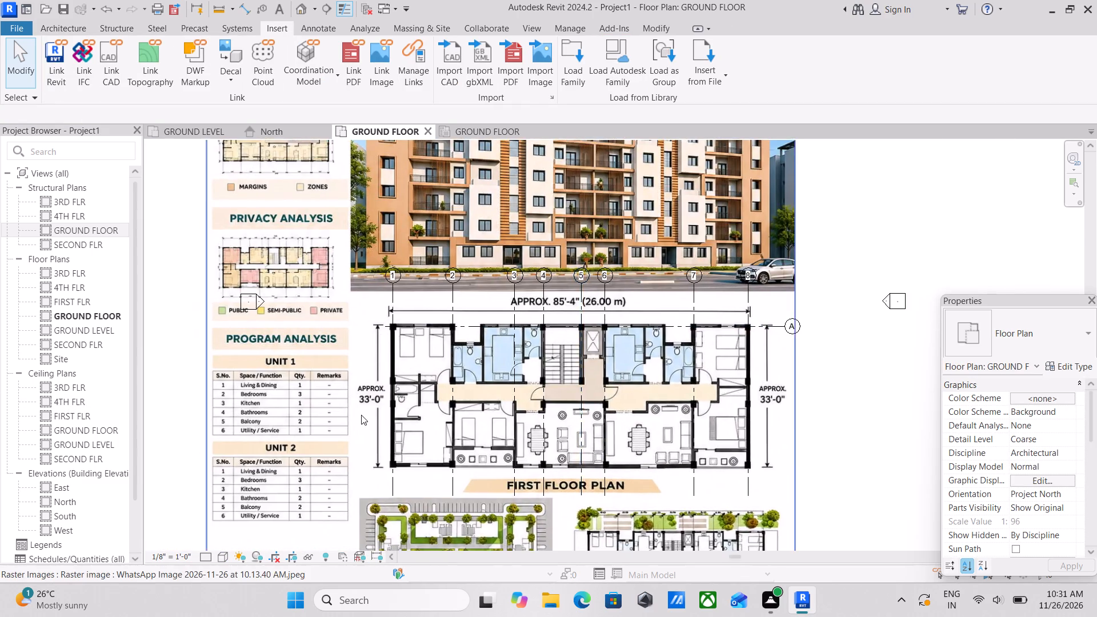
scroll(362, 415, up, 2)
scroll(473, 395, up, 2)
middle_drag(473, 395, 498, 458)
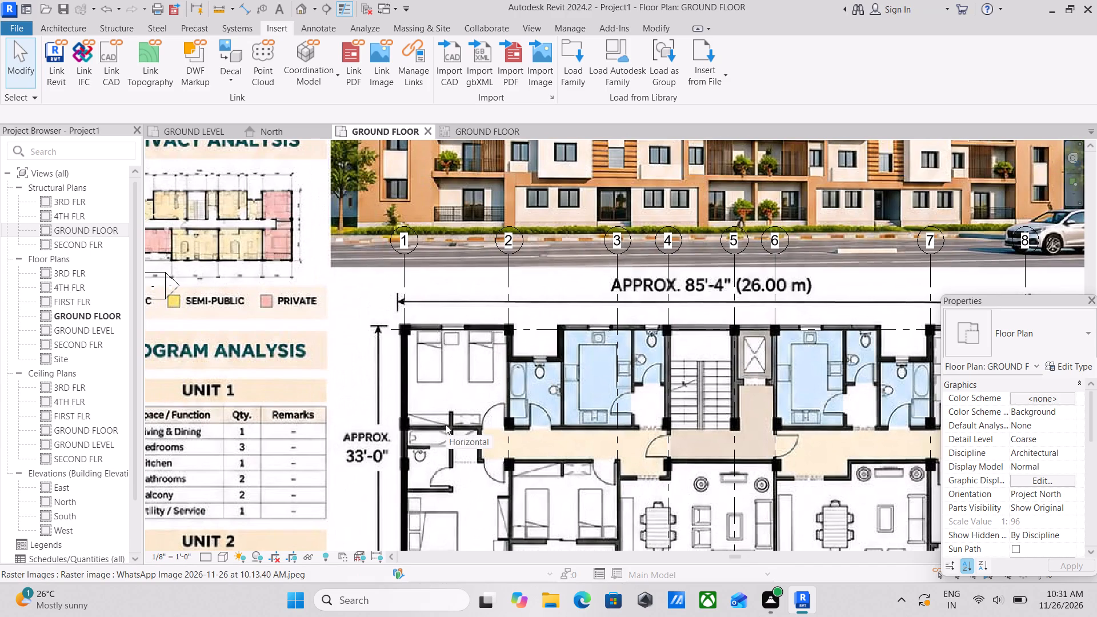
text(GR)
scroll(410, 453, up, 3)
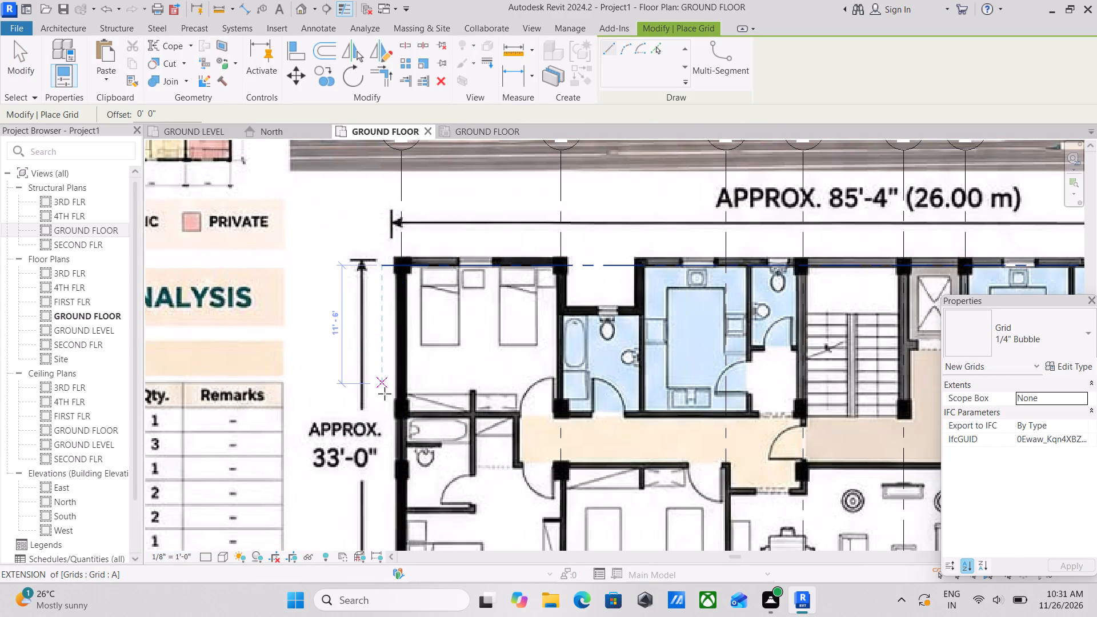
click(387, 410)
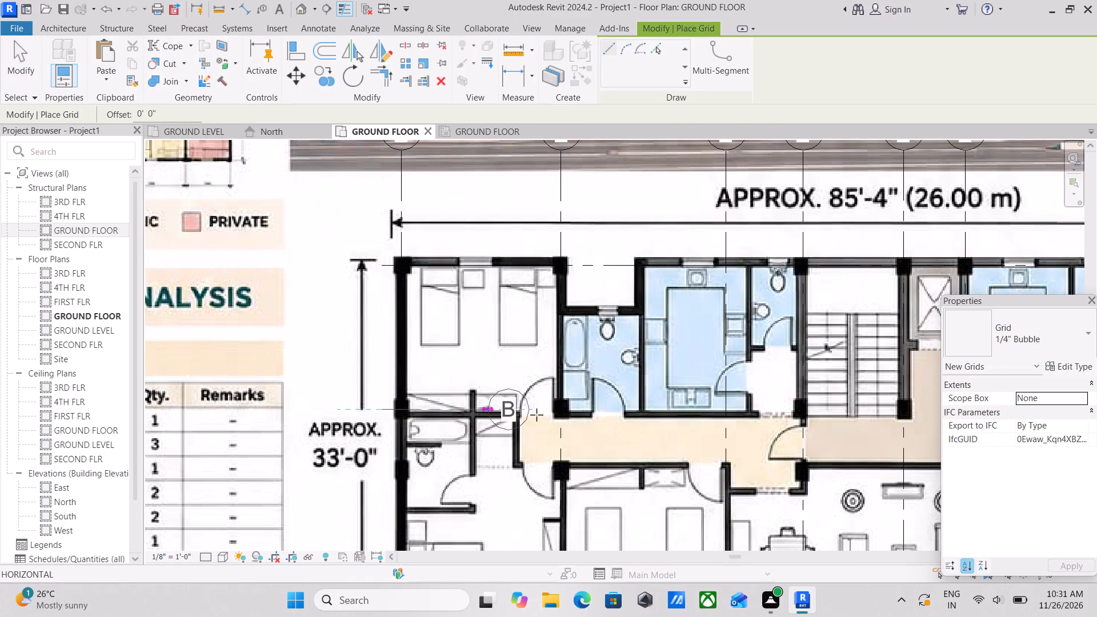
middle_drag(543, 411, 400, 410)
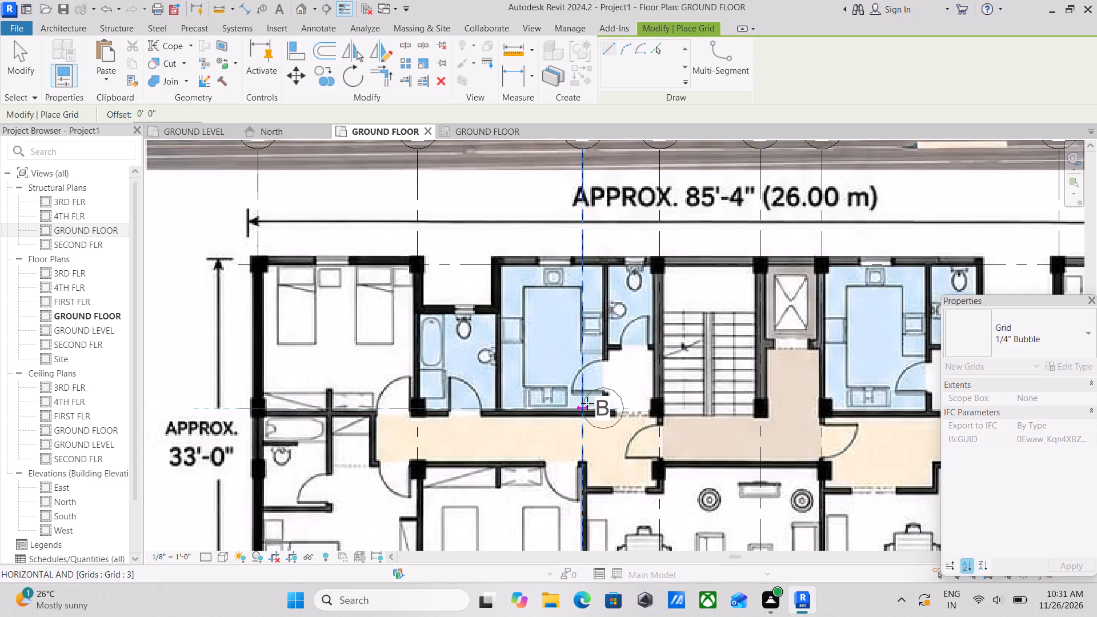
scroll(585, 403, up, 1)
middle_drag(585, 403, 454, 411)
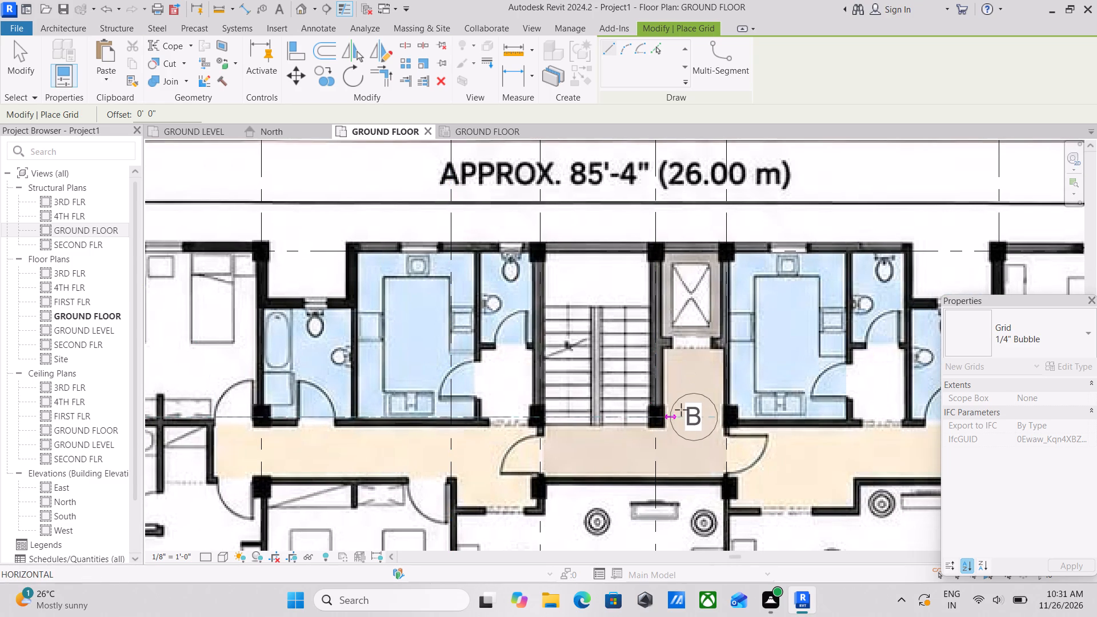
middle_drag(681, 407, 472, 419)
middle_drag(687, 416, 464, 431)
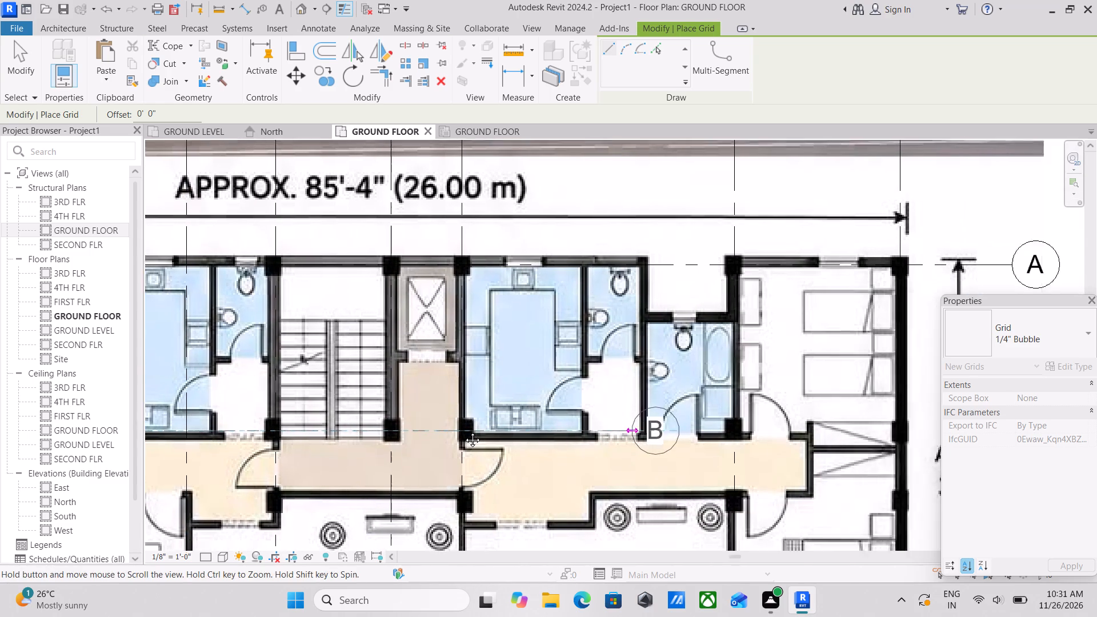
middle_drag(464, 431, 354, 435)
middle_drag(571, 438, 431, 431)
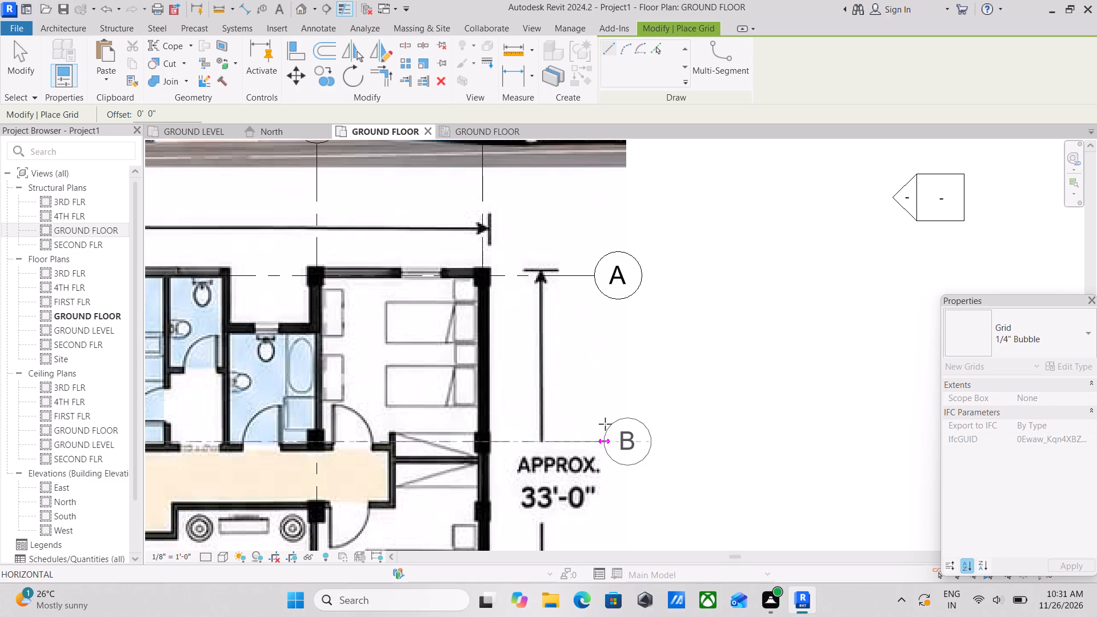
scroll(607, 424, down, 2)
middle_drag(607, 424, 548, 392)
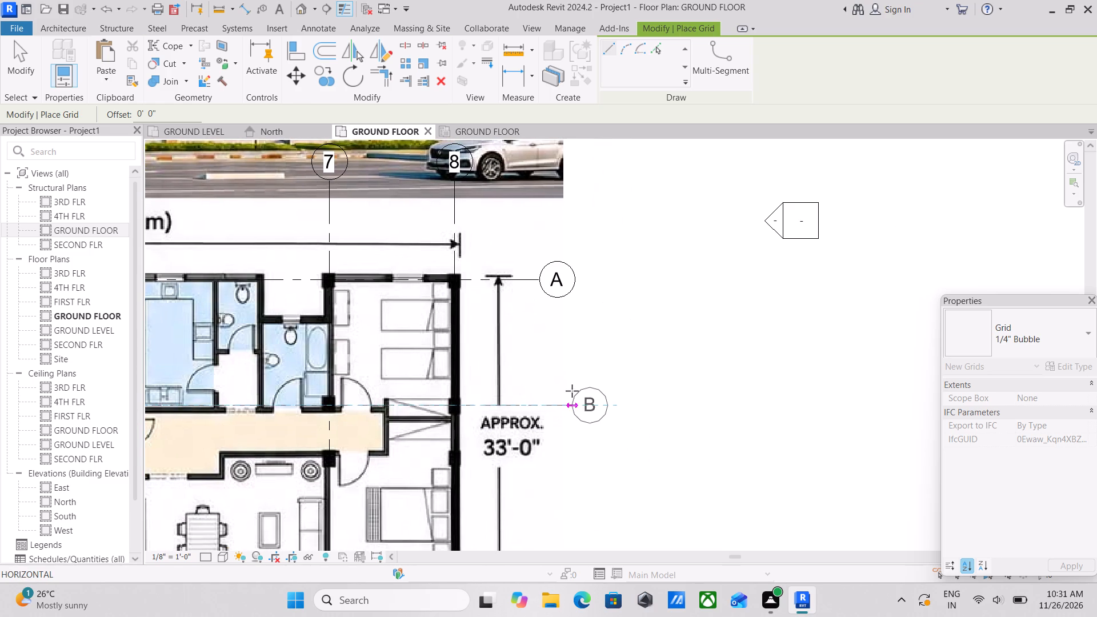
click(536, 392)
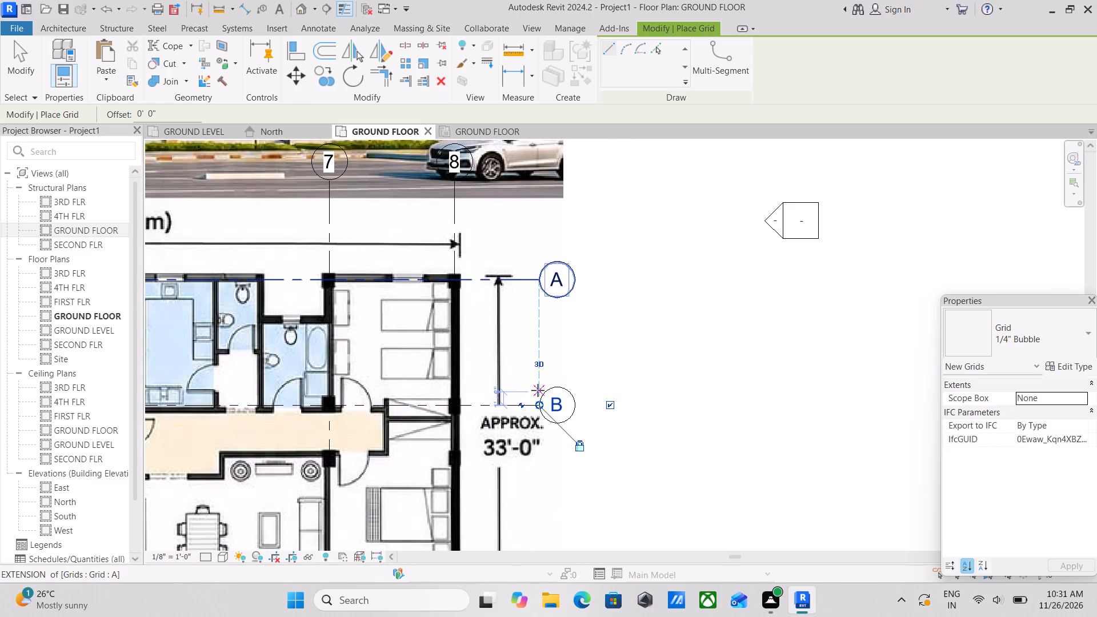
key(Escape)
Draw a horizontal grid line through the columns on the corridor's lower side, from left of the plan to align with the bubble ends of A and B.
scroll(430, 463, down, 5)
middle_drag(378, 434, 545, 374)
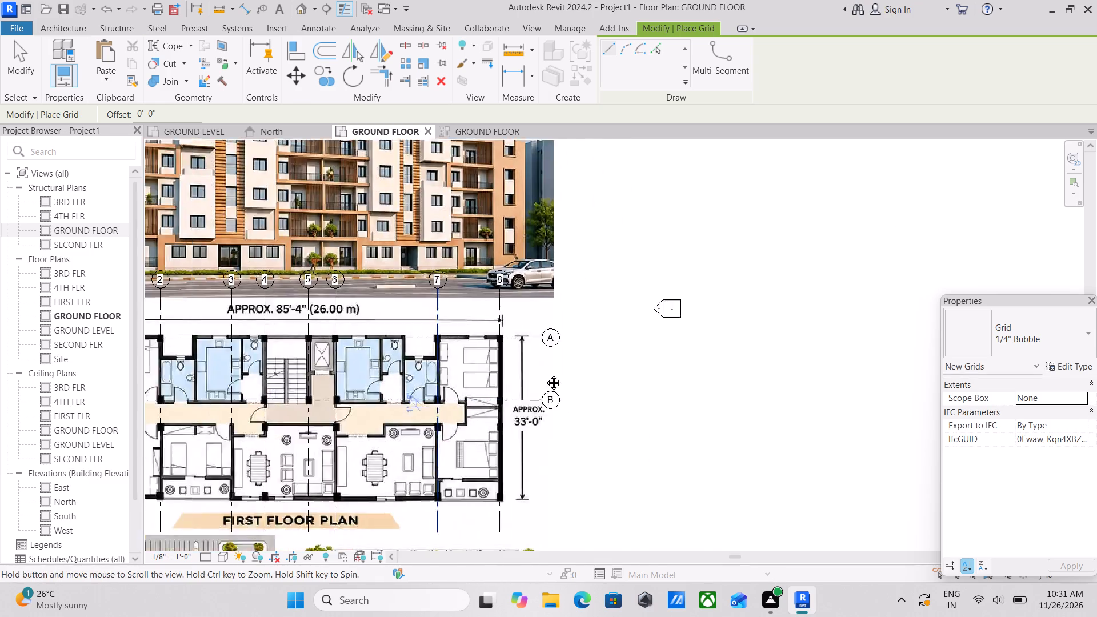
middle_drag(545, 374, 611, 355)
scroll(208, 354, up, 2)
scroll(251, 403, up, 5)
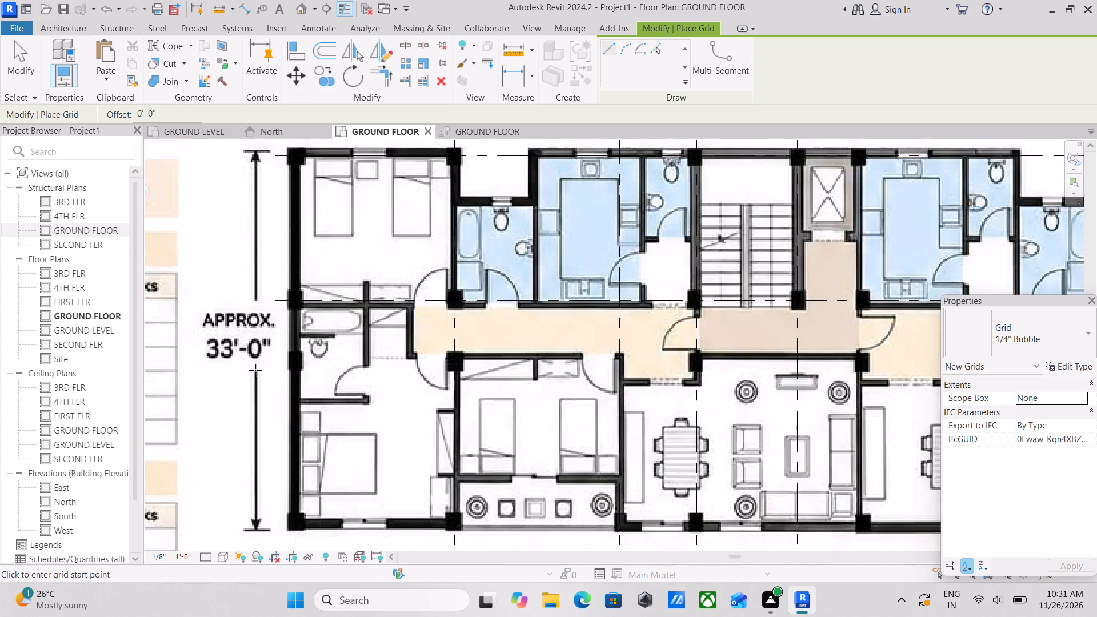
scroll(255, 370, up, 2)
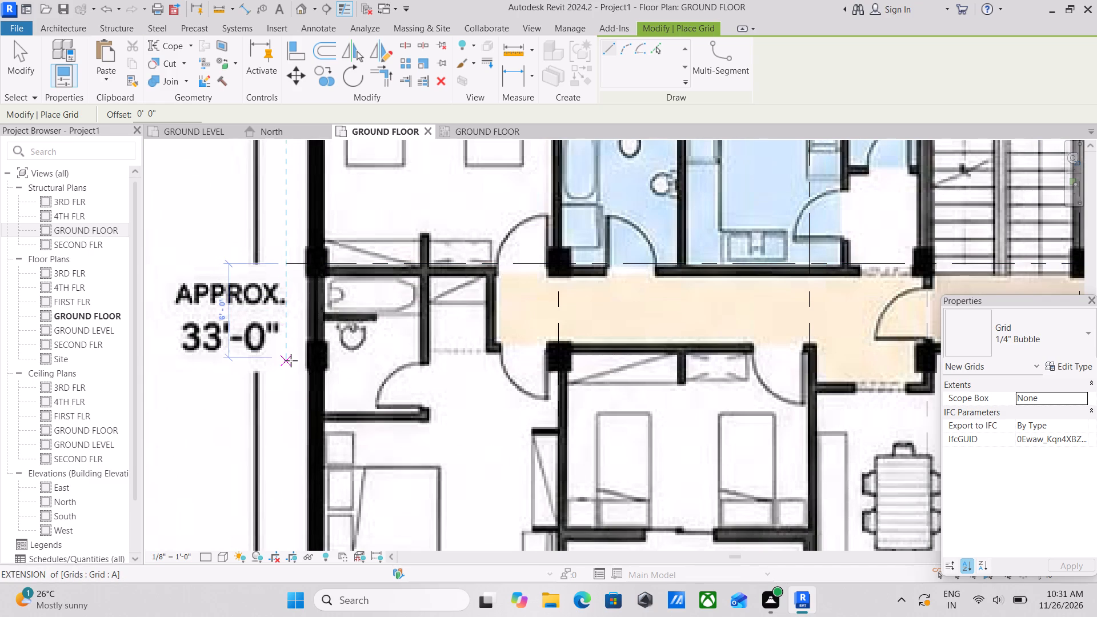
click(290, 358)
middle_drag(438, 354, 189, 414)
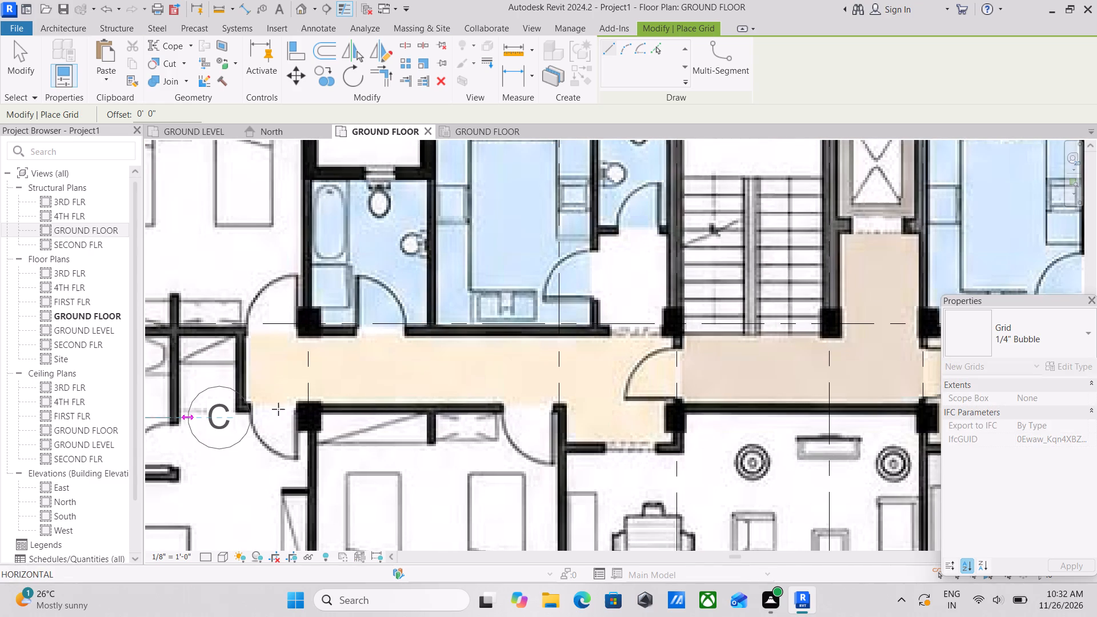
scroll(505, 416, down, 1)
middle_drag(501, 416, 342, 437)
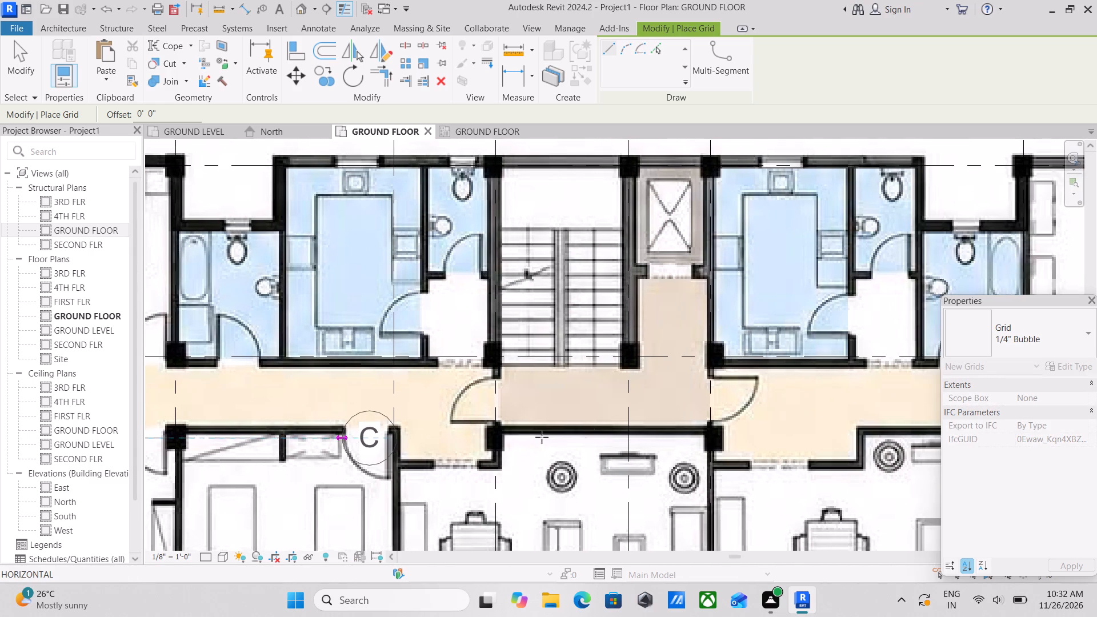
middle_drag(525, 429, 315, 465)
middle_drag(603, 455, 389, 448)
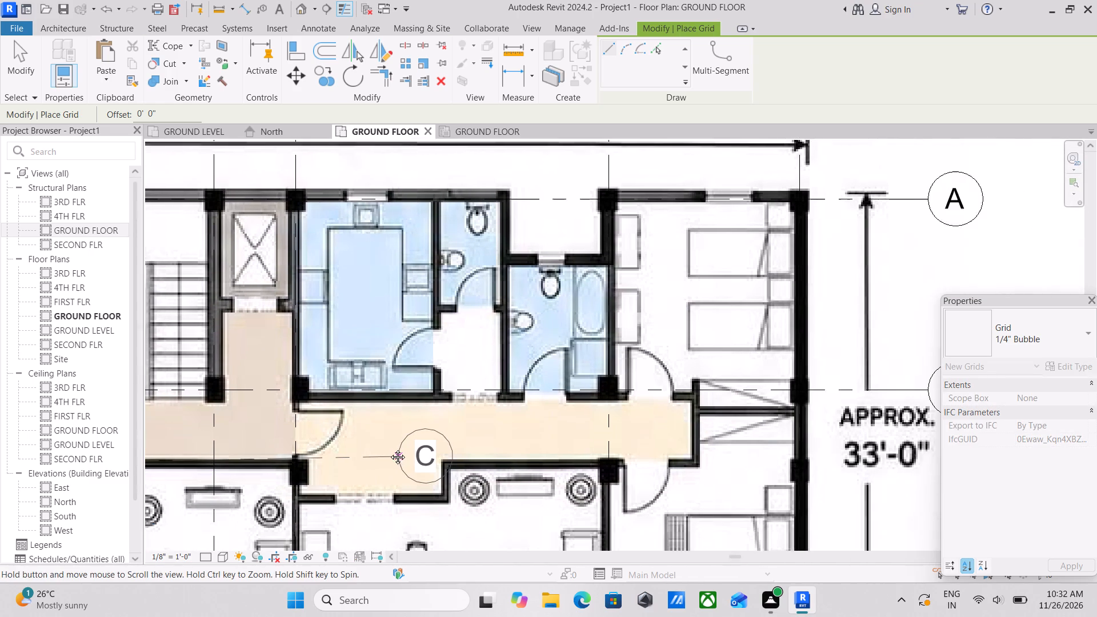
middle_drag(389, 448, 387, 448)
middle_drag(498, 475, 341, 466)
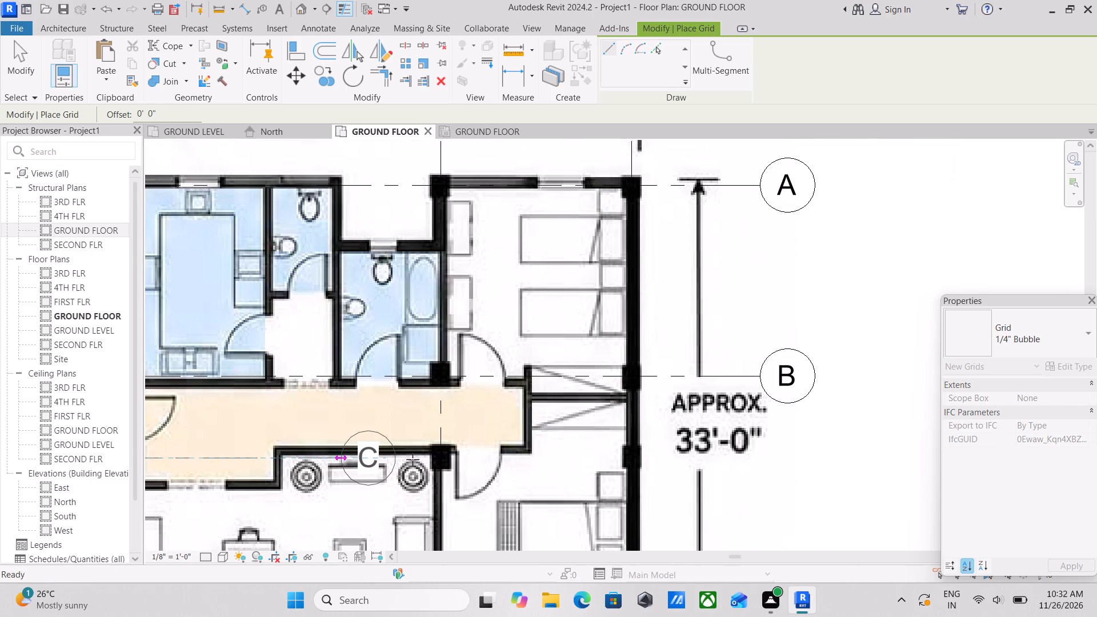
middle_drag(501, 463, 308, 464)
middle_drag(511, 452, 444, 450)
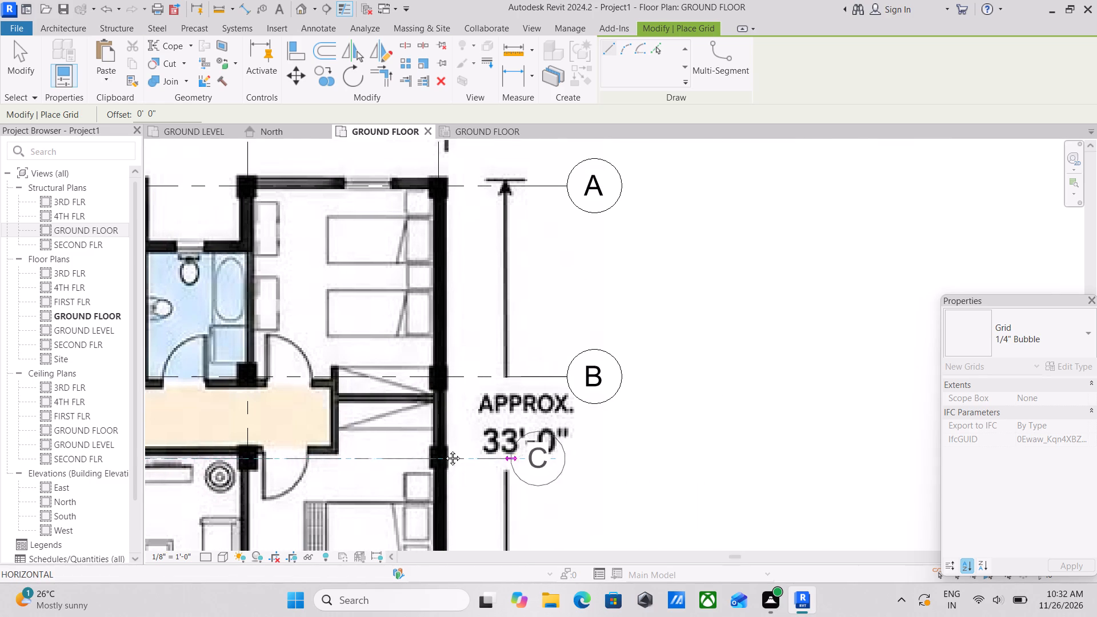
middle_drag(444, 450, 415, 450)
click(472, 451)
key(Escape)
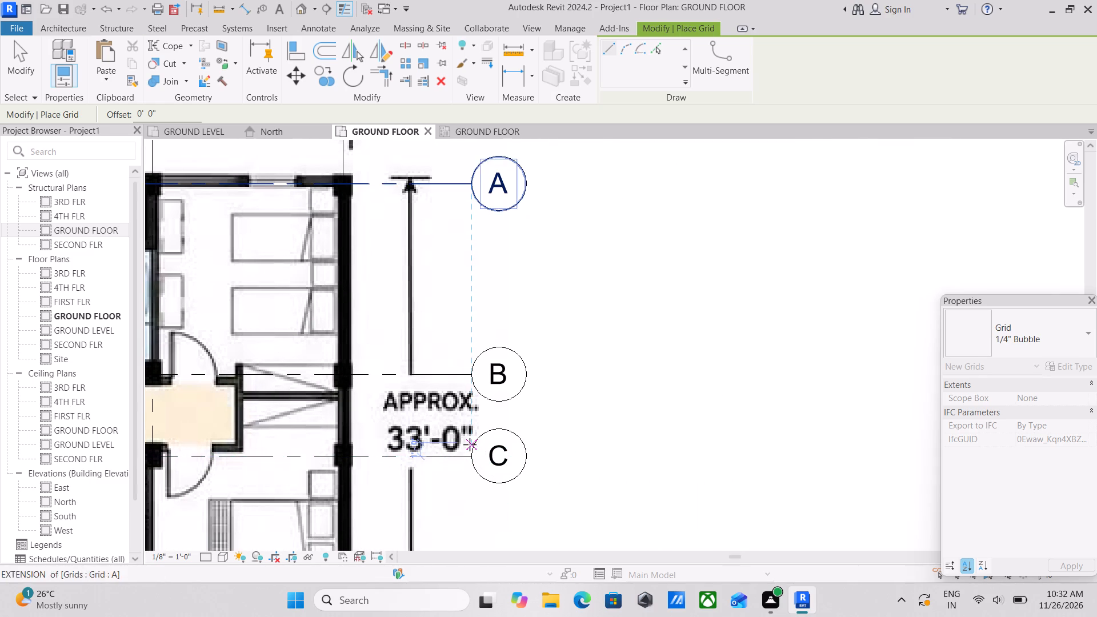
Draw a horizontal grid line through the plan's bottom row of columns, from left of the plan to align with the bubble ends of A to C.
scroll(370, 454, down, 3)
scroll(451, 282, down, 2)
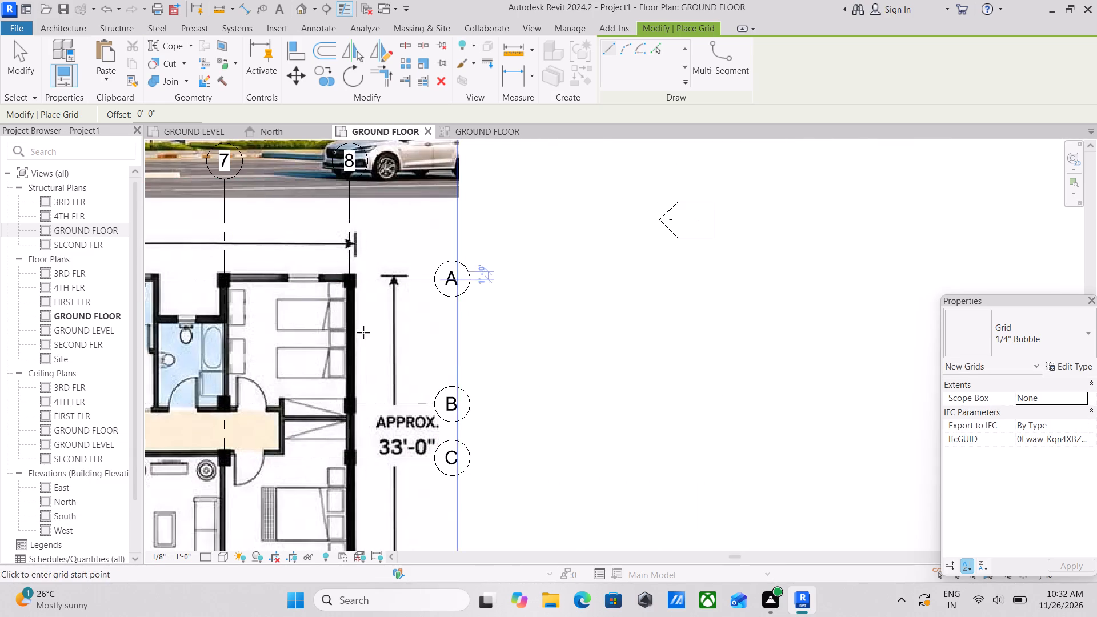
scroll(363, 332, down, 2)
middle_drag(365, 331, 548, 268)
middle_drag(240, 311, 438, 326)
scroll(270, 371, up, 3)
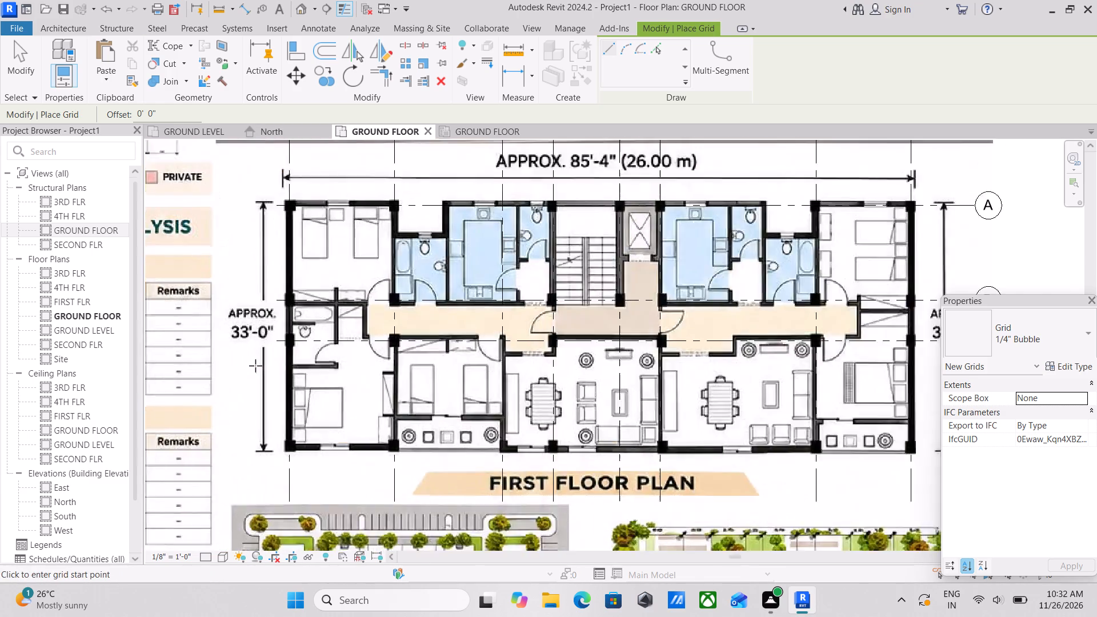
scroll(255, 366, up, 1)
scroll(299, 338, up, 4)
middle_drag(239, 455, 253, 364)
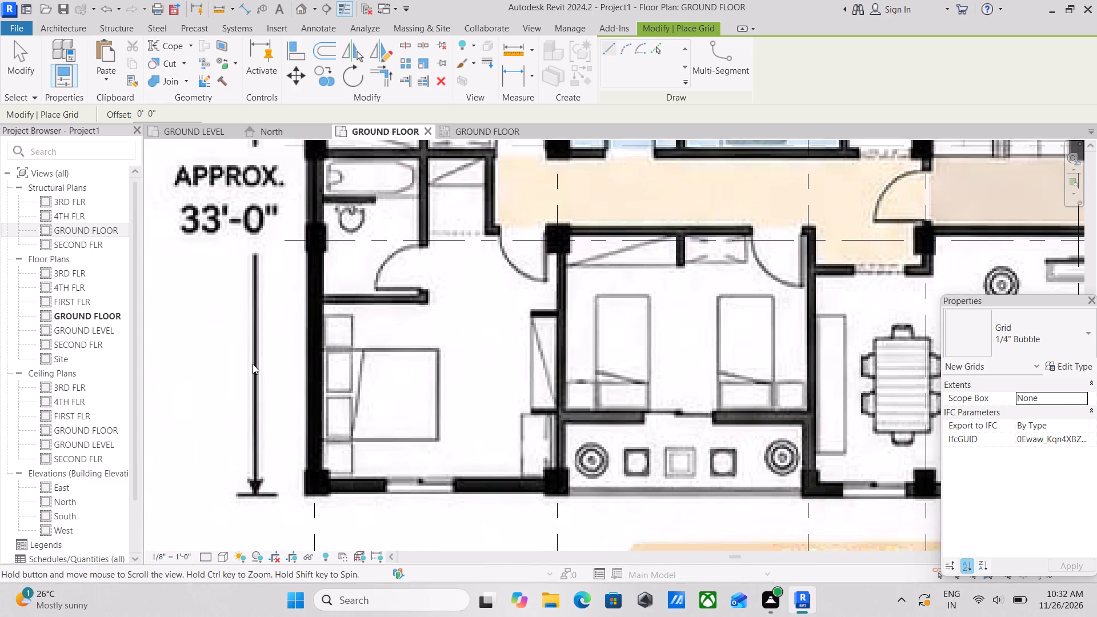
scroll(279, 504, up, 2)
scroll(297, 464, down, 4)
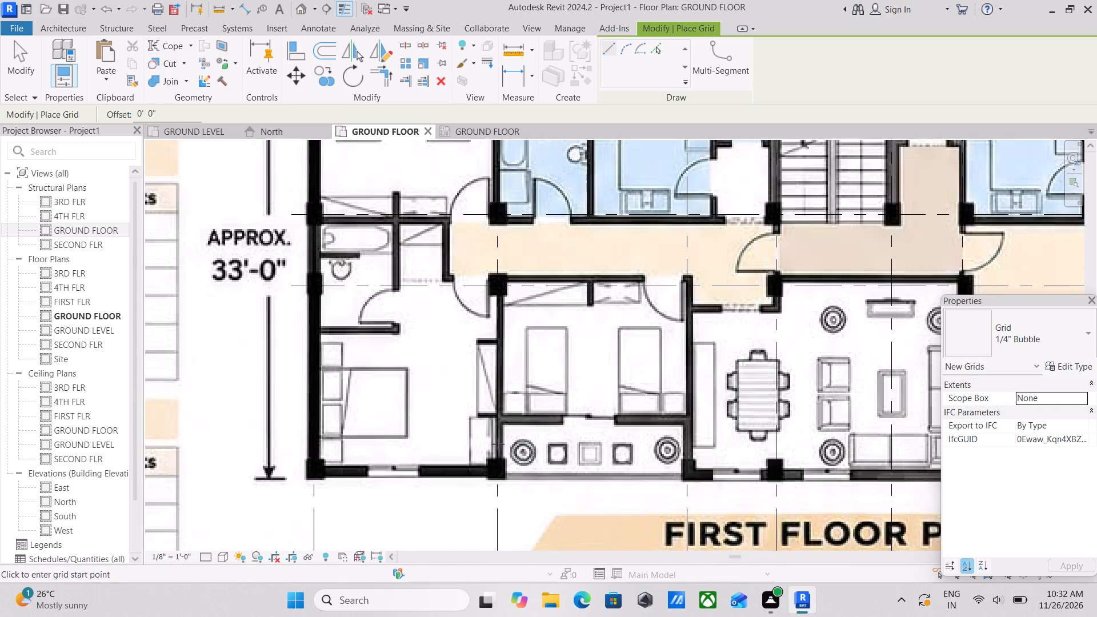
scroll(524, 422, down, 1)
middle_drag(524, 422, 249, 418)
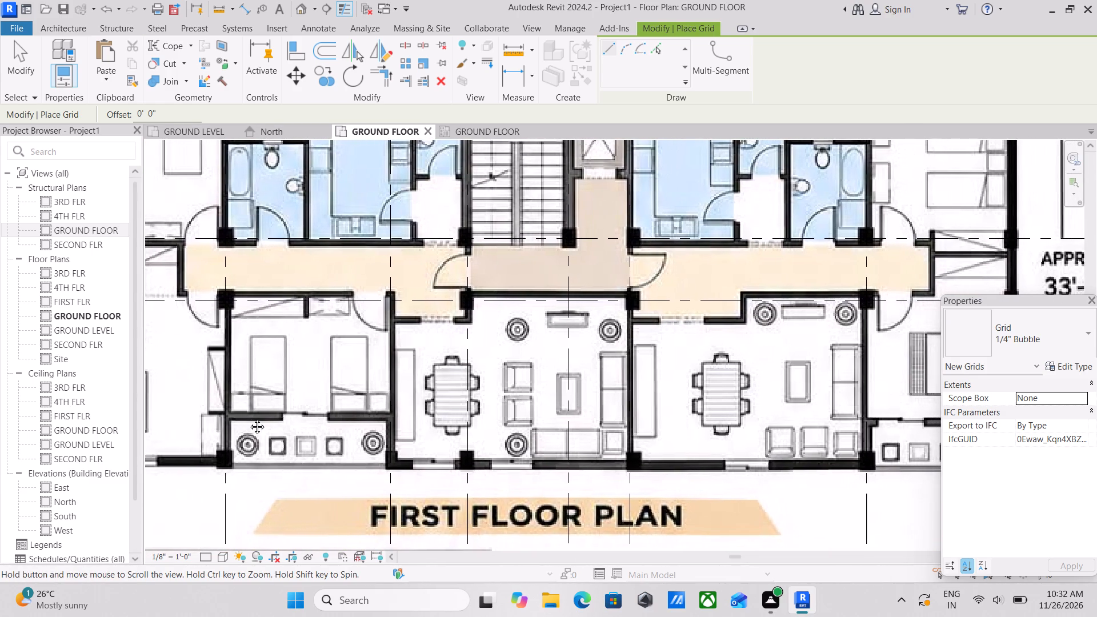
middle_drag(249, 418, 448, 354)
scroll(202, 448, up, 3)
scroll(260, 372, up, 3)
scroll(260, 372, down, 4)
click(238, 372)
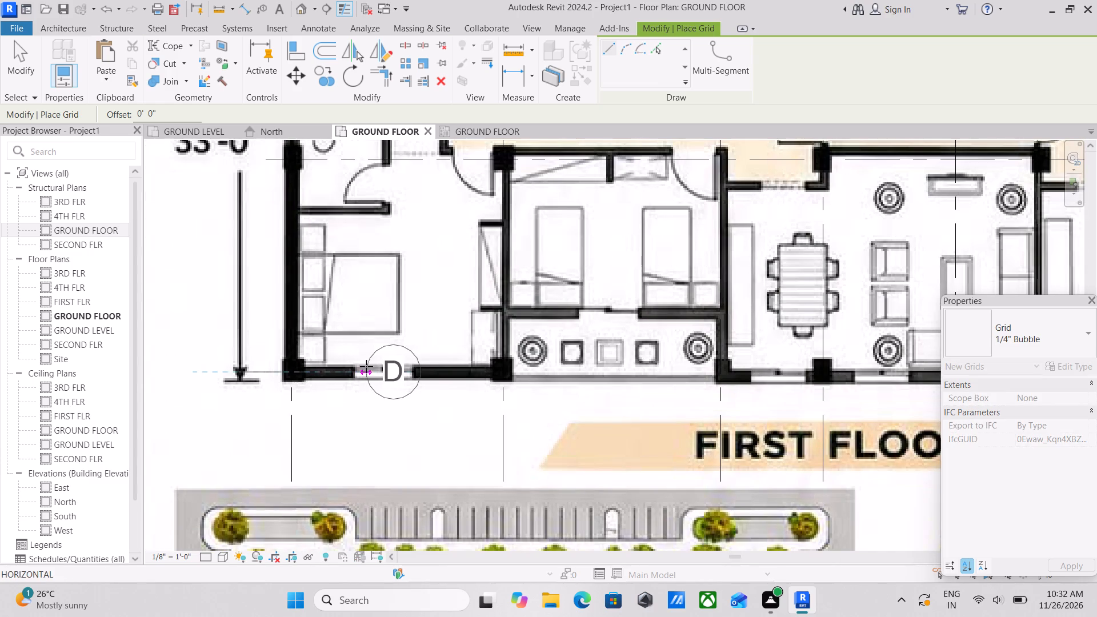
middle_drag(366, 366, 178, 374)
middle_drag(416, 367, 210, 373)
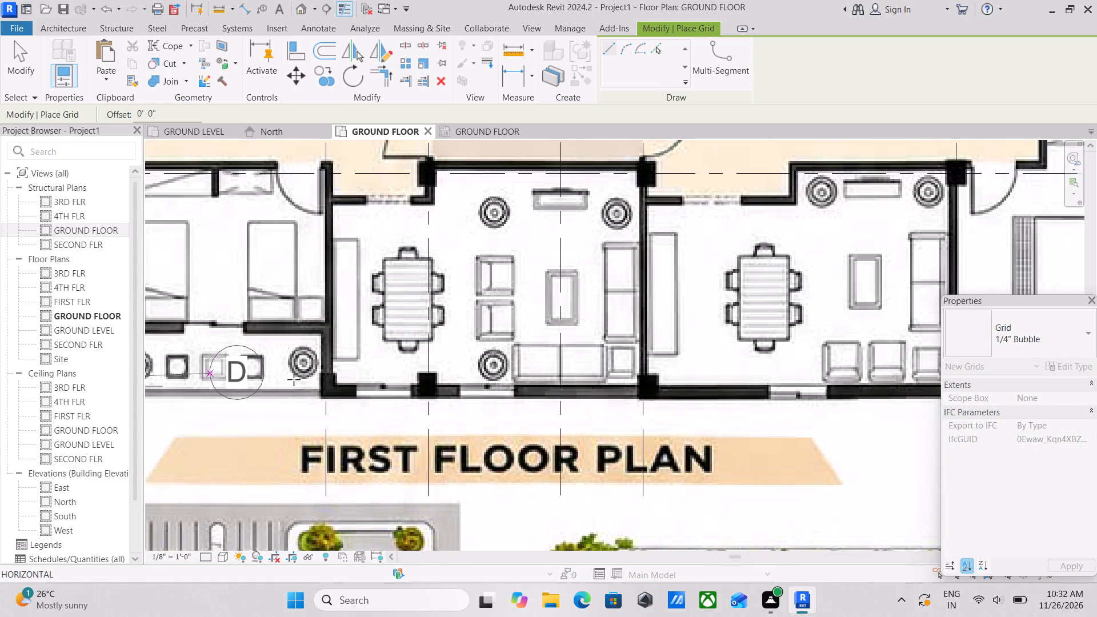
middle_drag(485, 388, 382, 380)
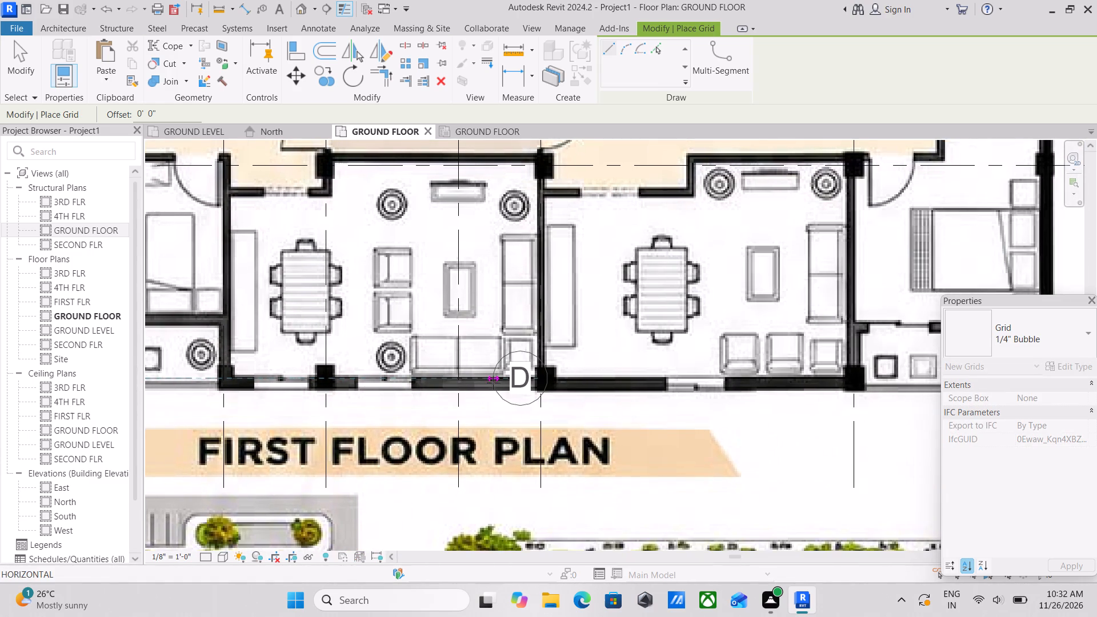
middle_drag(493, 383, 261, 386)
middle_drag(497, 378, 327, 377)
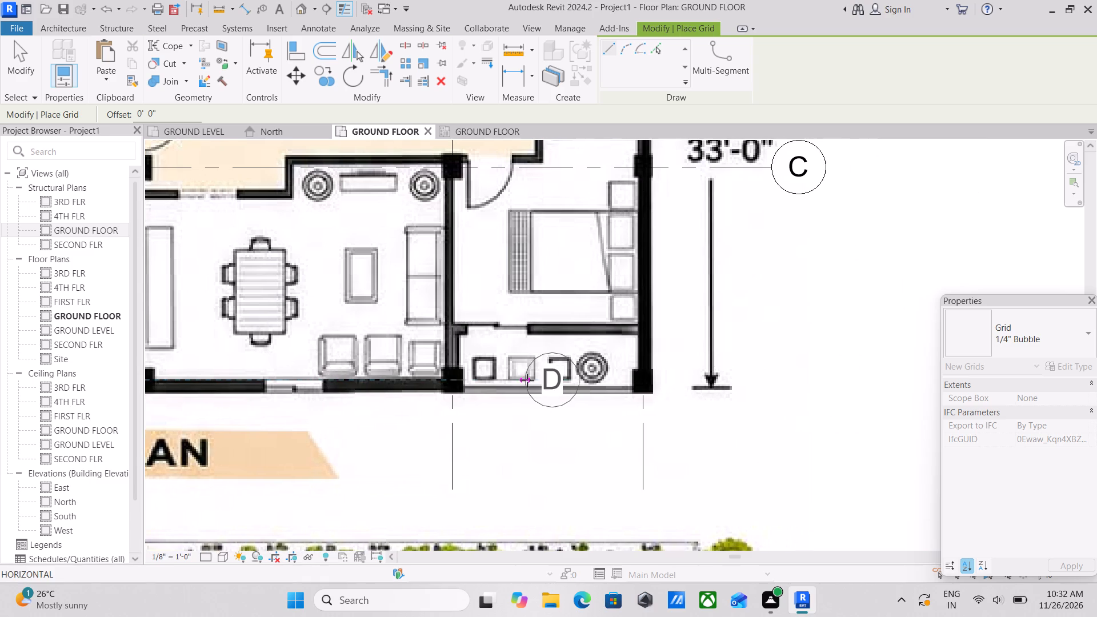
middle_drag(526, 380, 376, 382)
middle_drag(581, 388, 488, 404)
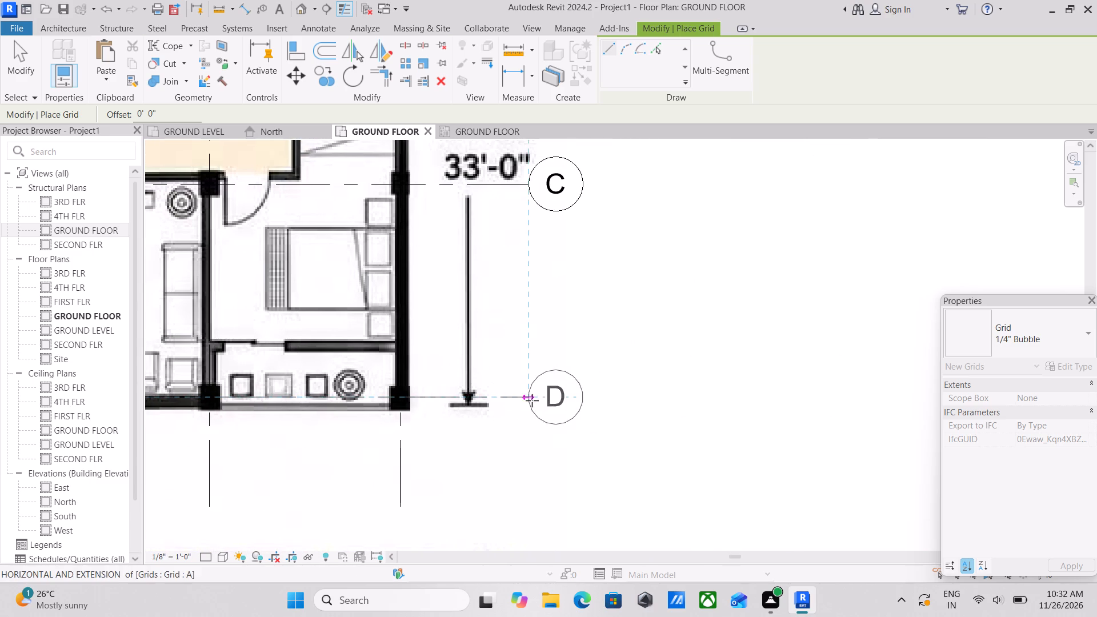
click(533, 400)
key(Escape)
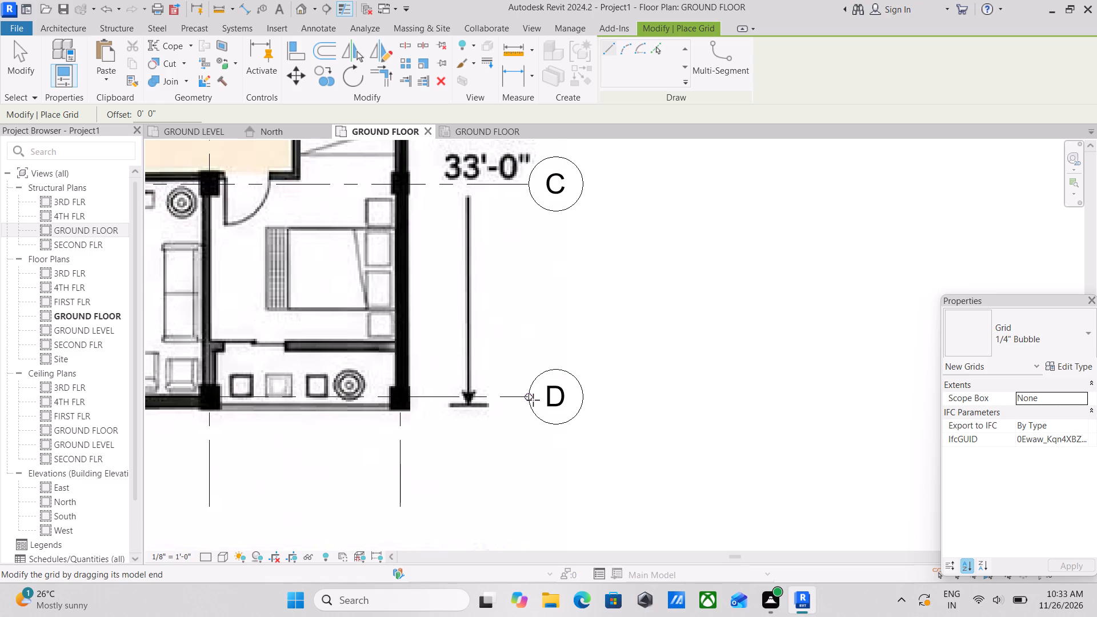
scroll(435, 377, up, 3)
scroll(475, 387, down, 6)
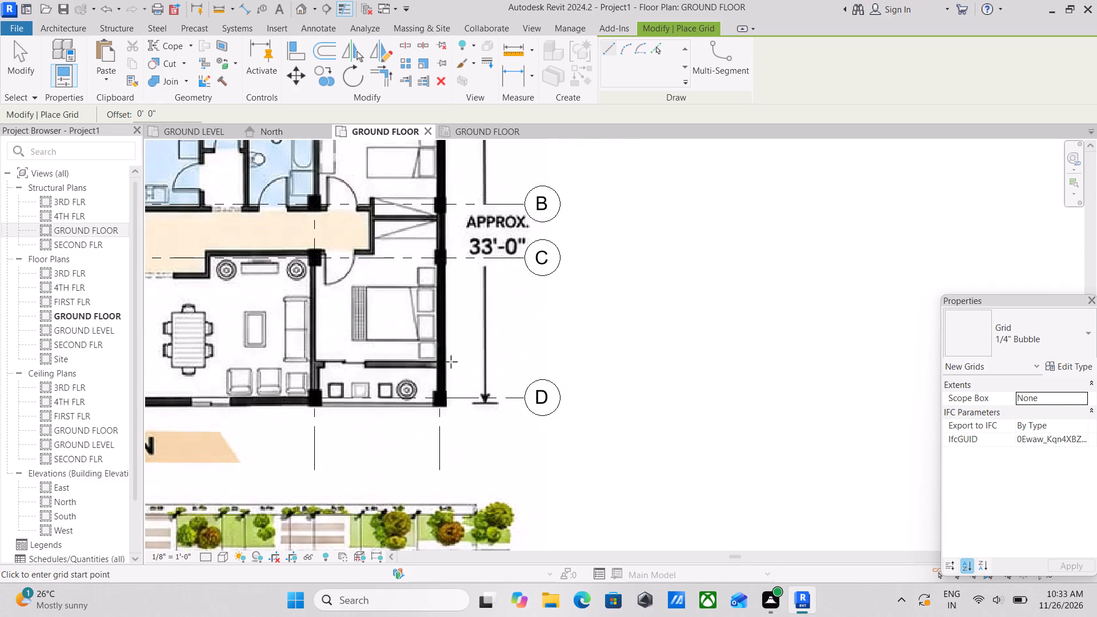
middle_drag(430, 344, 538, 401)
scroll(521, 395, down, 2)
middle_drag(521, 399, 514, 456)
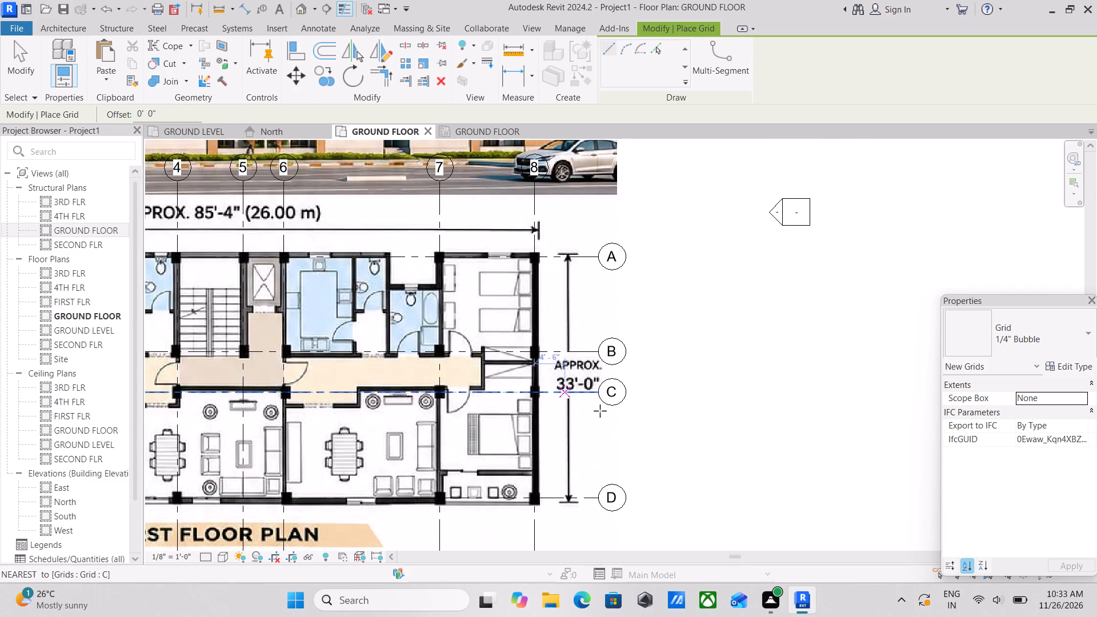
scroll(610, 421, up, 2)
key(Escape)
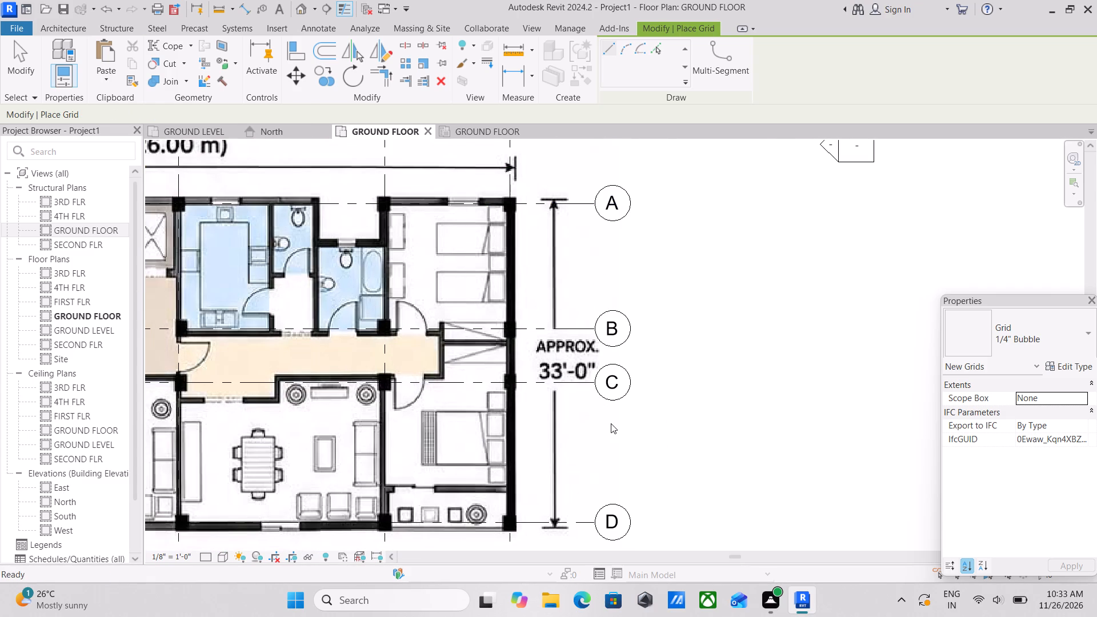
Extend the aligned left ends of grids A, B and C outward past the plan's left-hand height dimension line.
scroll(593, 331, down, 2)
scroll(588, 384, up, 1)
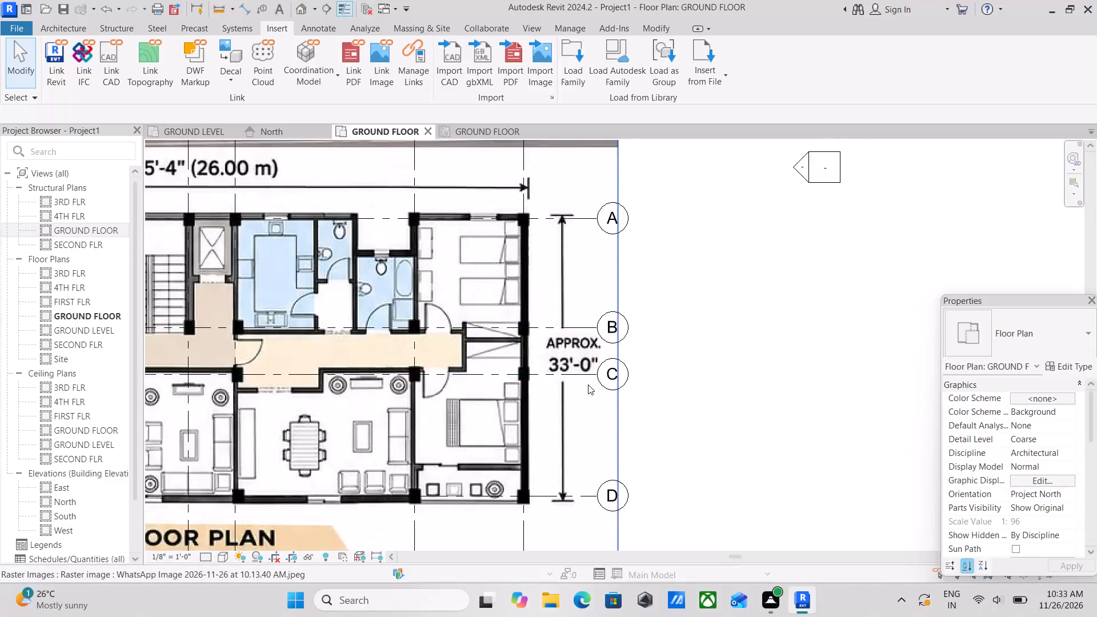
scroll(588, 384, up, 2)
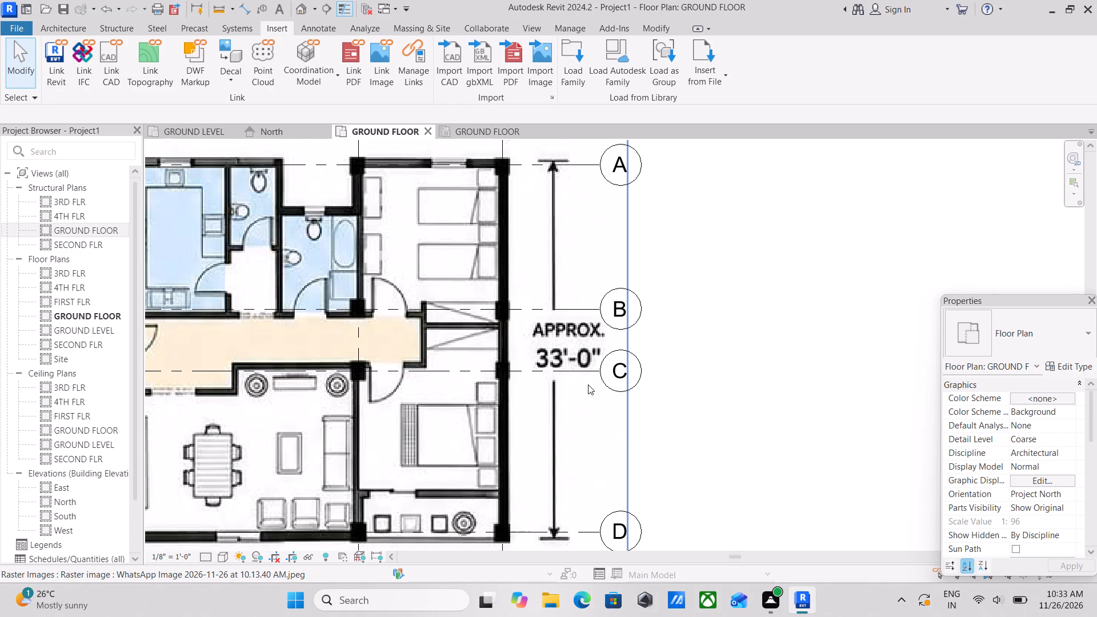
scroll(342, 383, up, 2)
scroll(301, 397, down, 3)
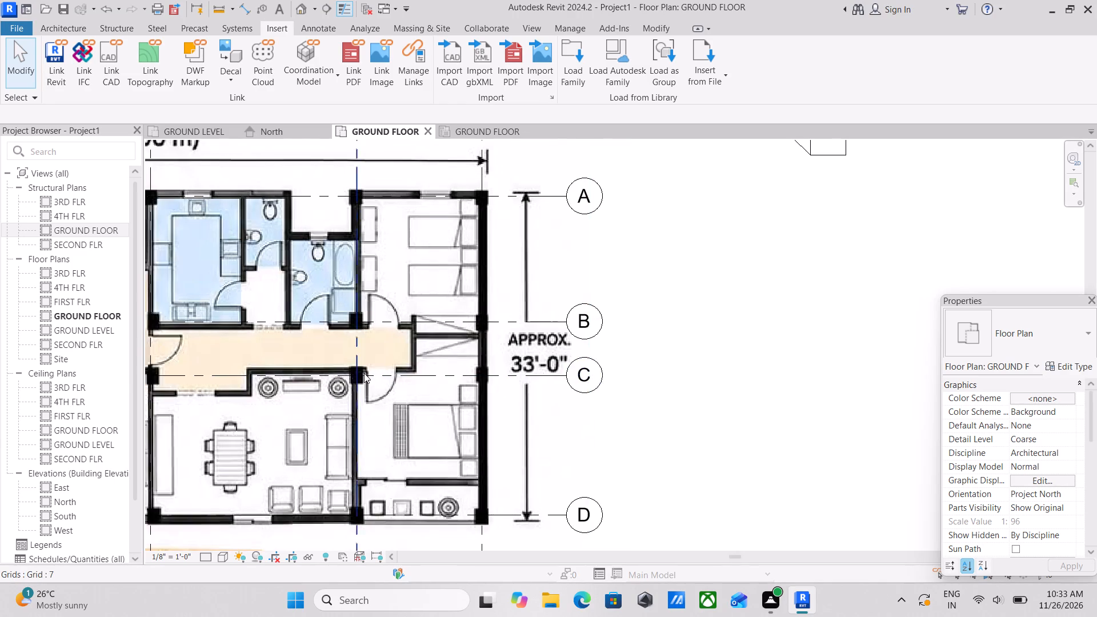
scroll(367, 371, down, 3)
middle_drag(294, 376, 516, 356)
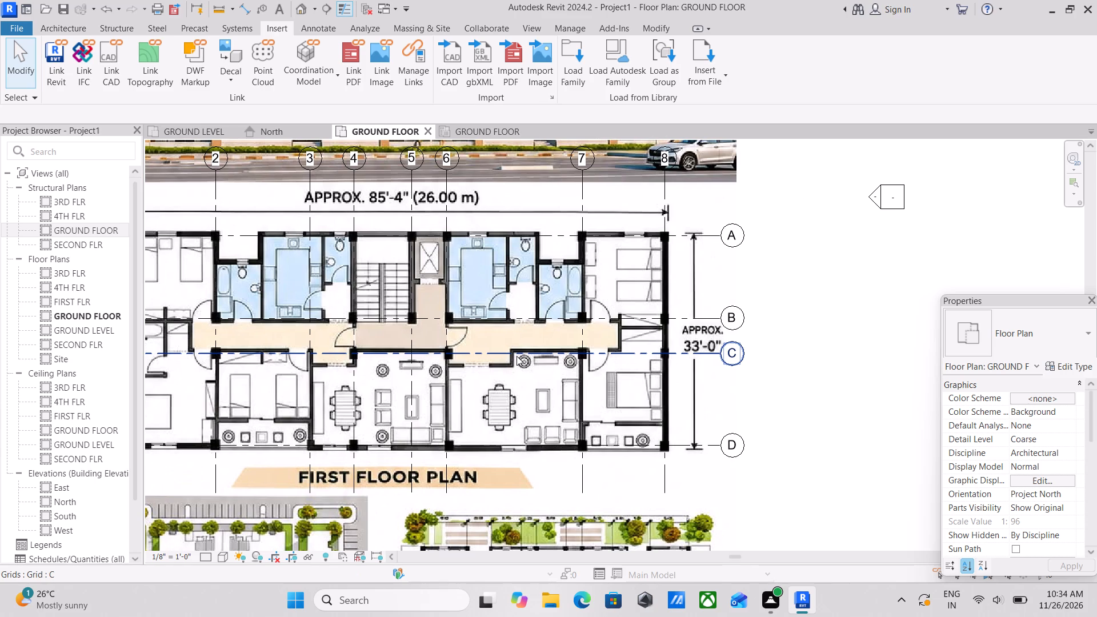
key(plus)
scroll(611, 386, down, 2)
scroll(319, 298, down, 1)
middle_drag(329, 304, 549, 259)
scroll(501, 241, up, 4)
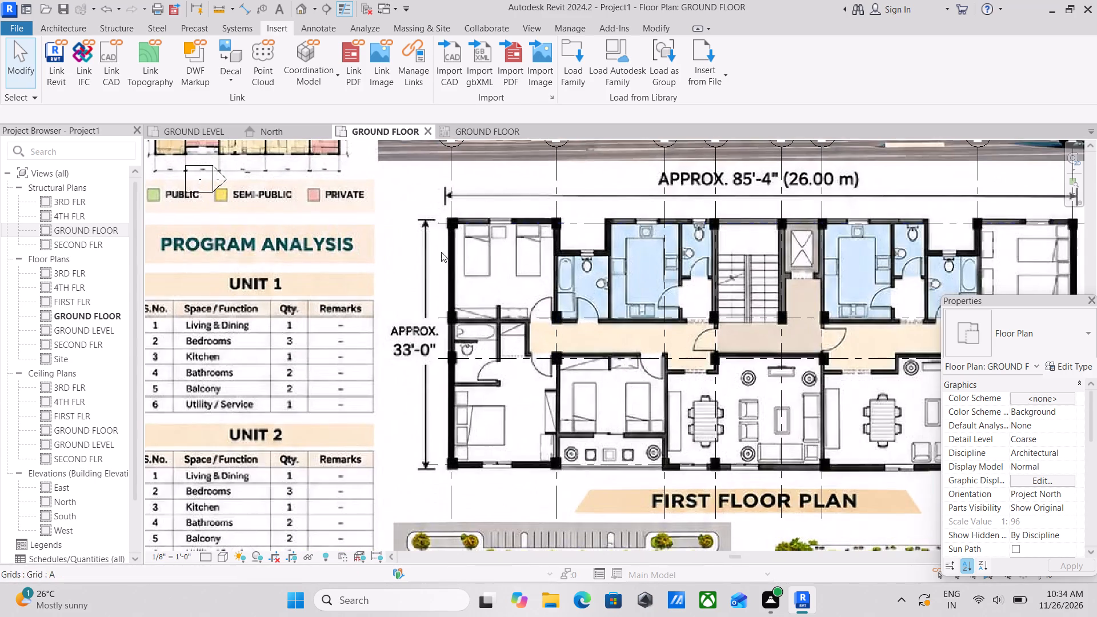
scroll(425, 333, up, 3)
click(446, 369)
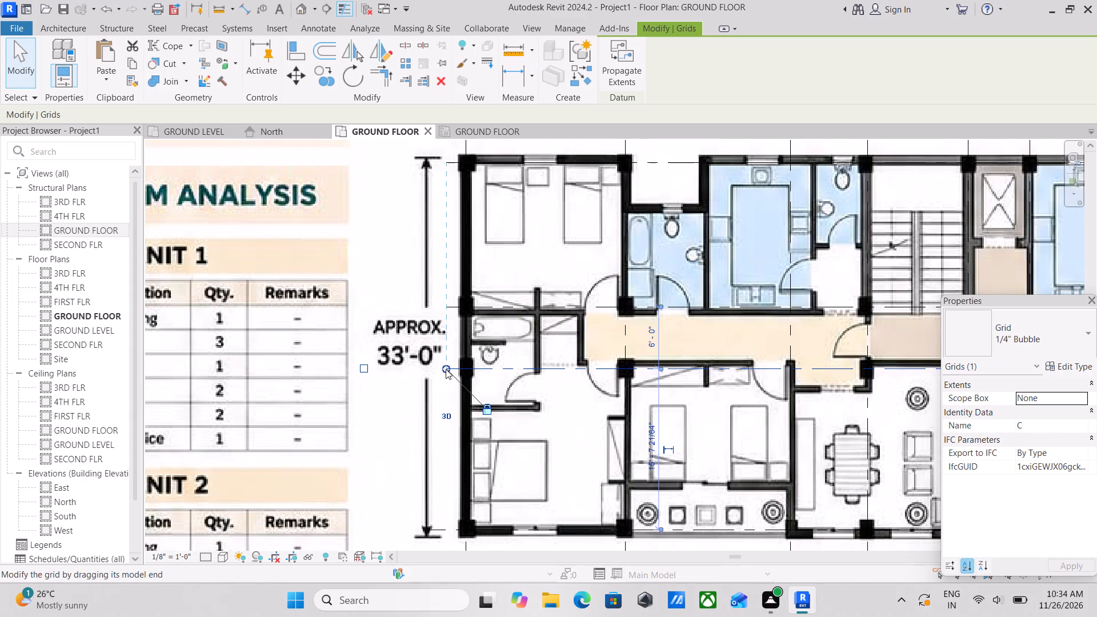
click(441, 531)
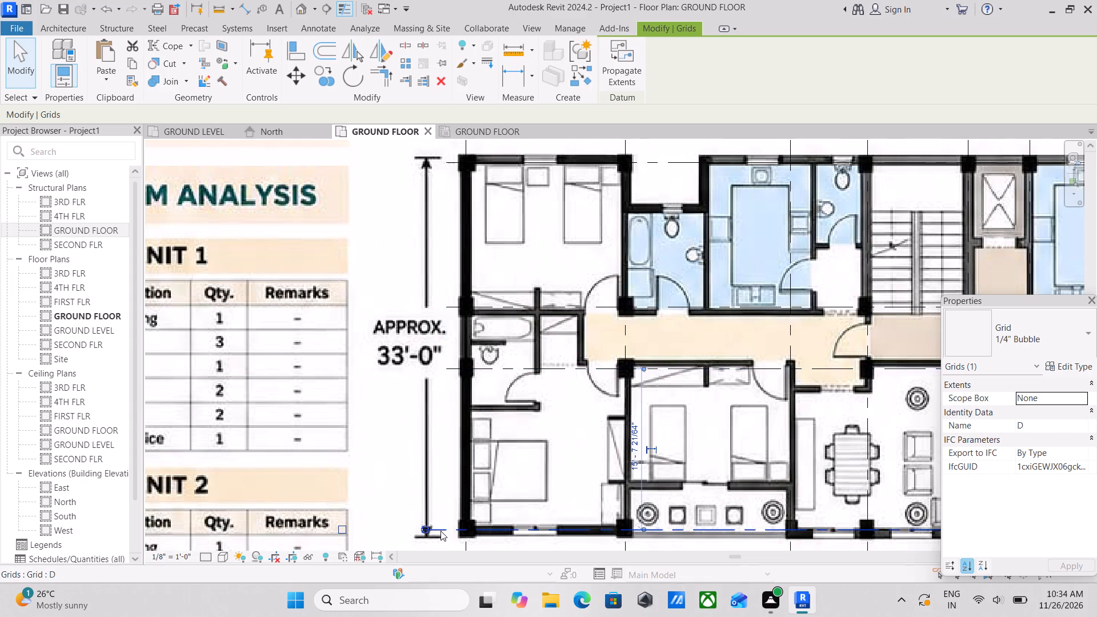
click(448, 369)
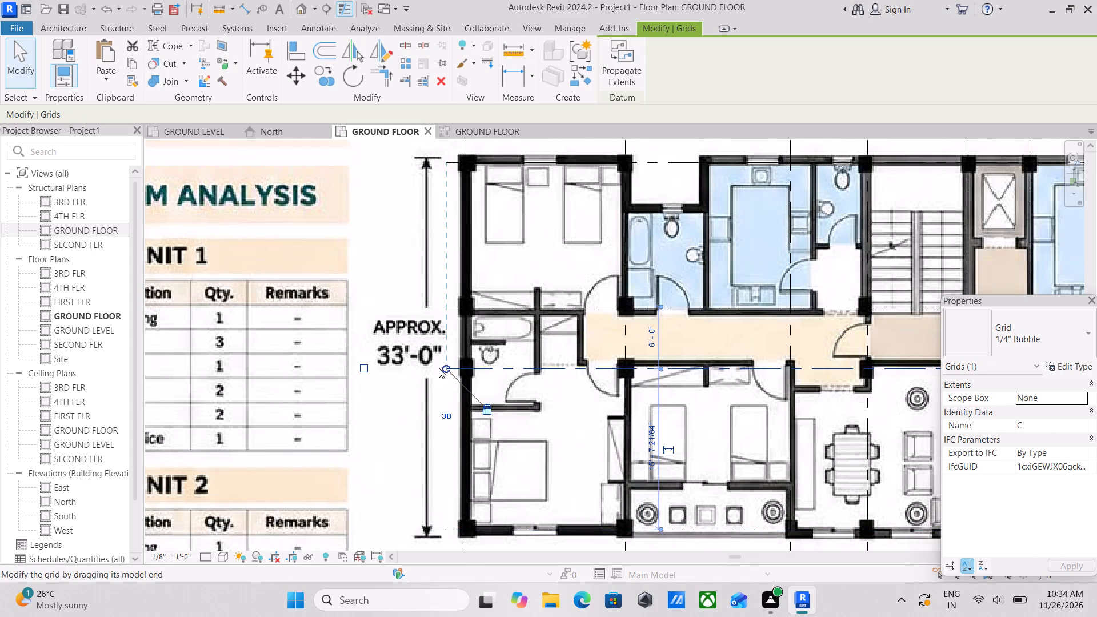
drag(447, 367, 410, 367)
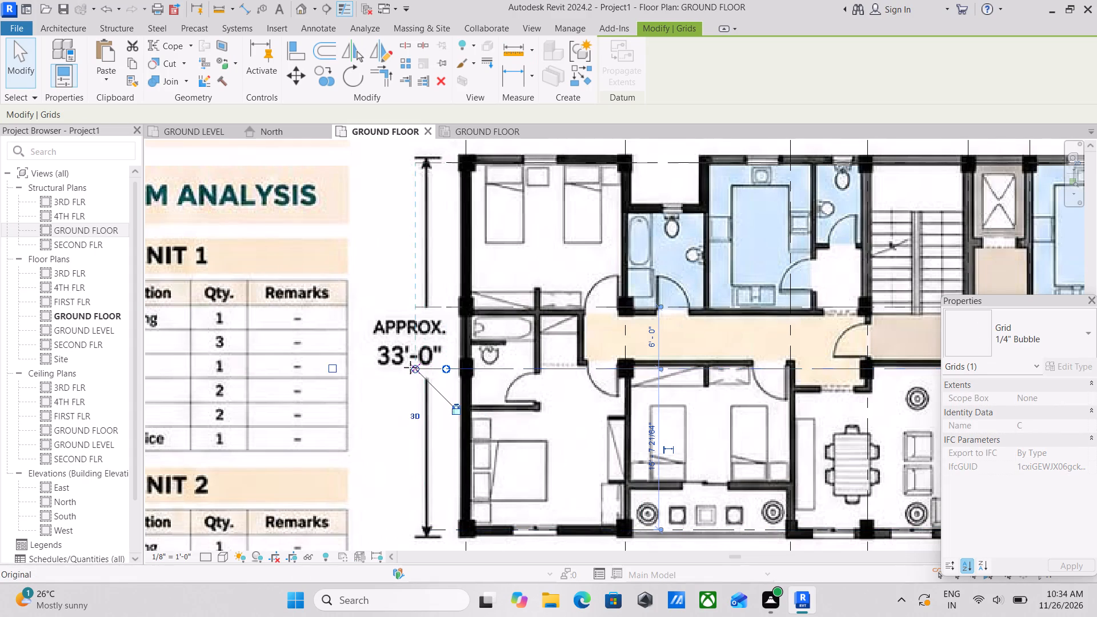
drag(410, 367, 381, 366)
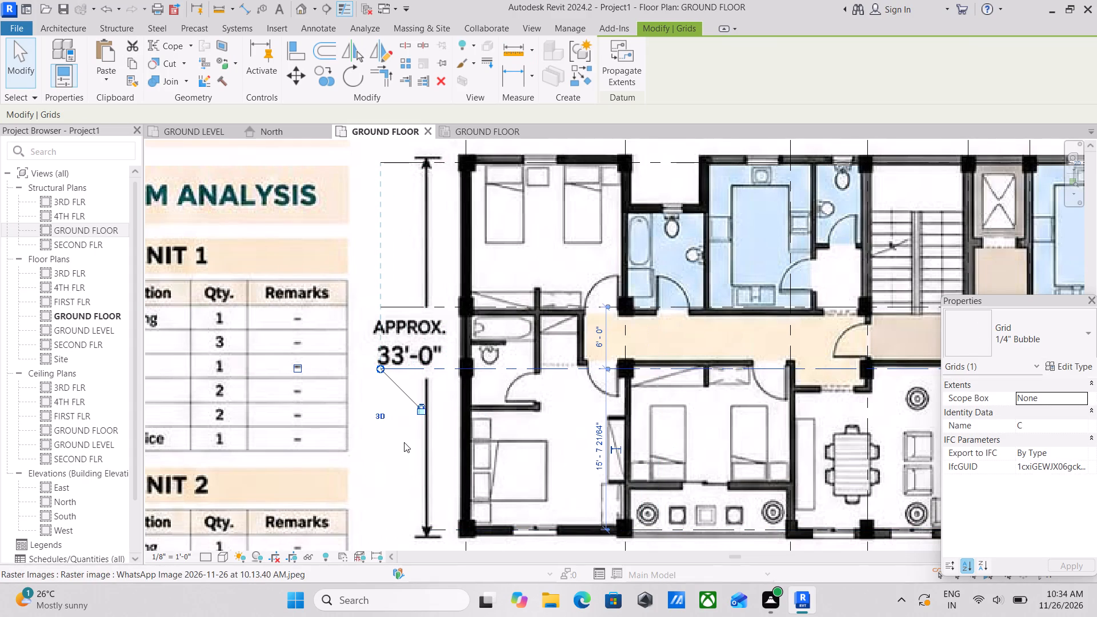
Extend the left end of grid D outward to align with the left ends of grids A, B and C.
middle_drag(404, 442, 394, 330)
click(432, 418)
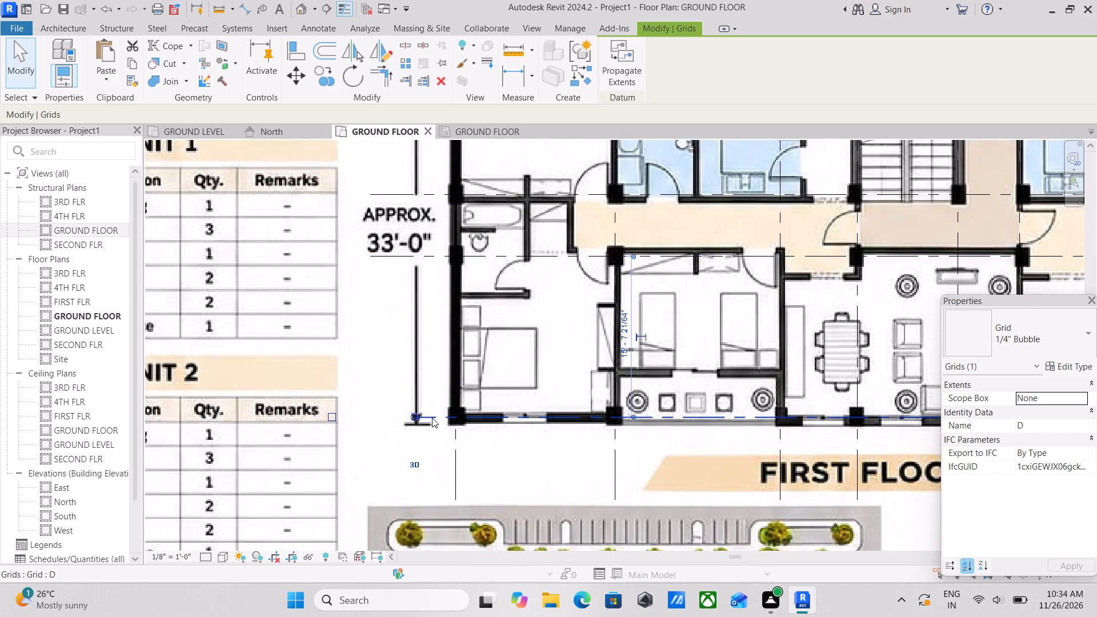
drag(417, 420, 374, 420)
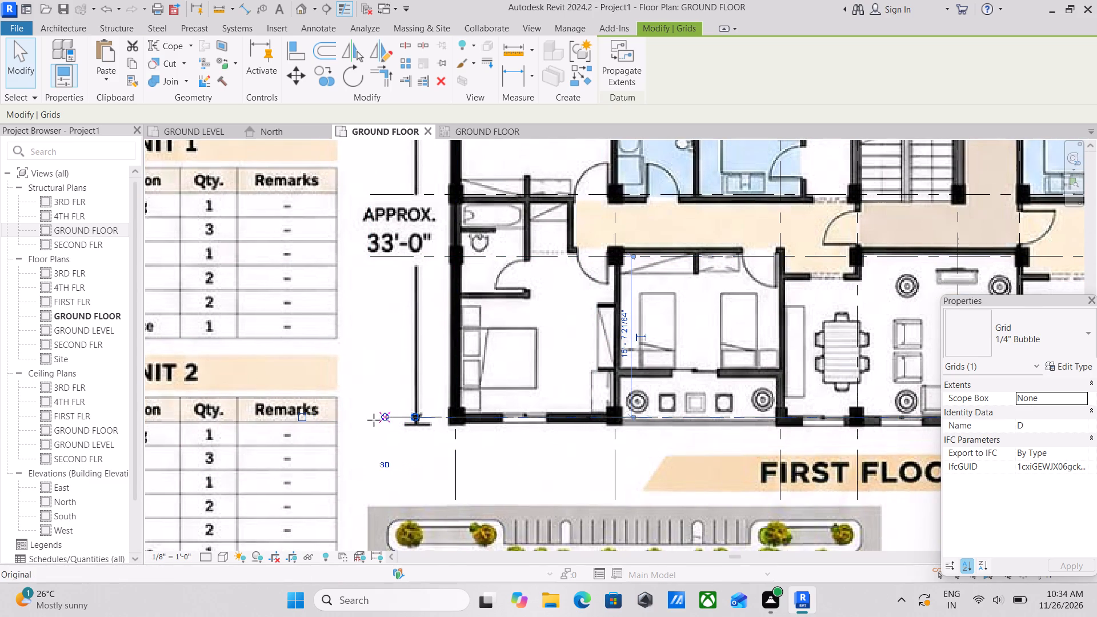
drag(374, 420, 371, 420)
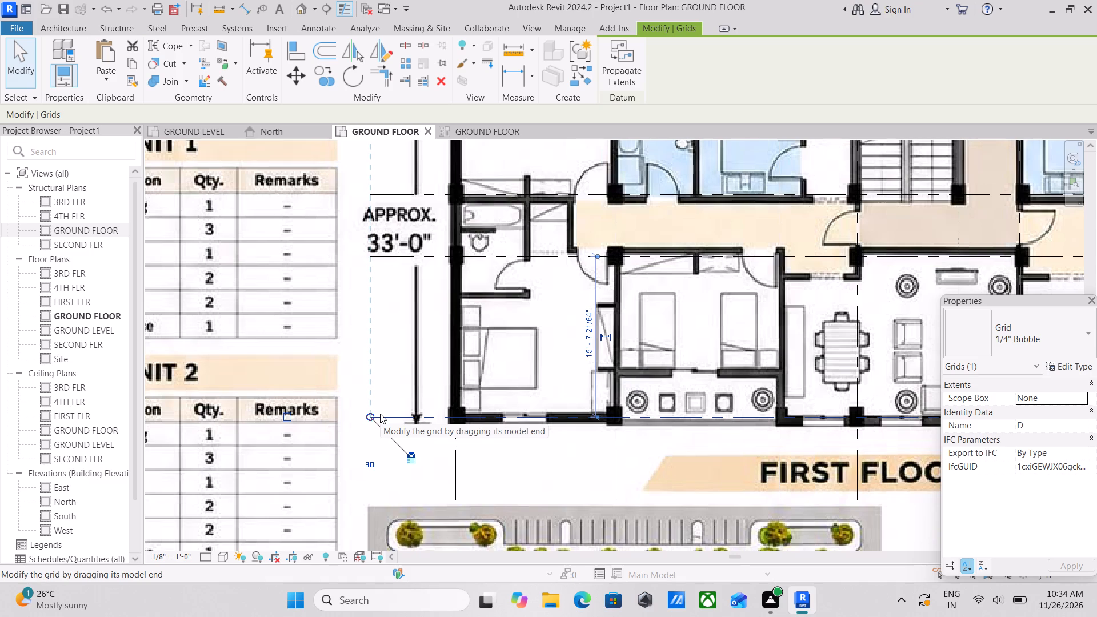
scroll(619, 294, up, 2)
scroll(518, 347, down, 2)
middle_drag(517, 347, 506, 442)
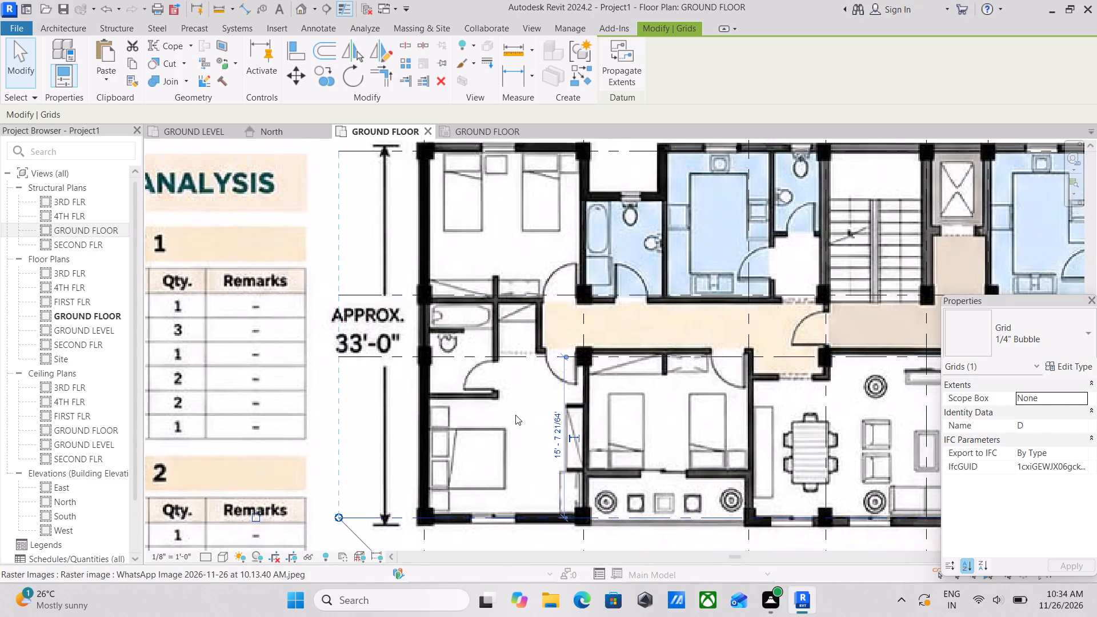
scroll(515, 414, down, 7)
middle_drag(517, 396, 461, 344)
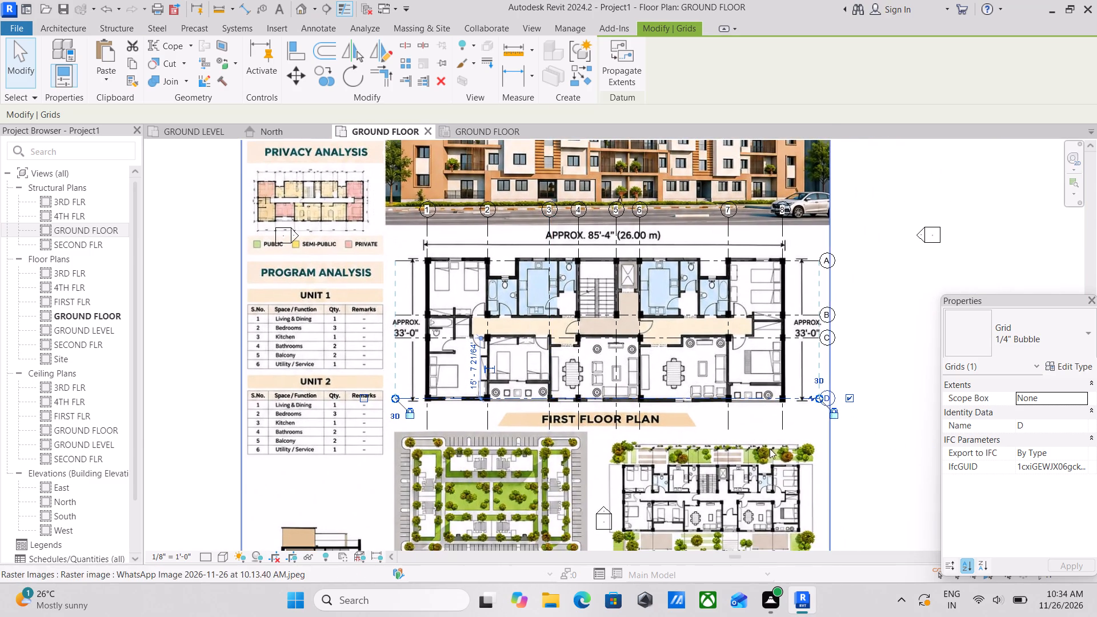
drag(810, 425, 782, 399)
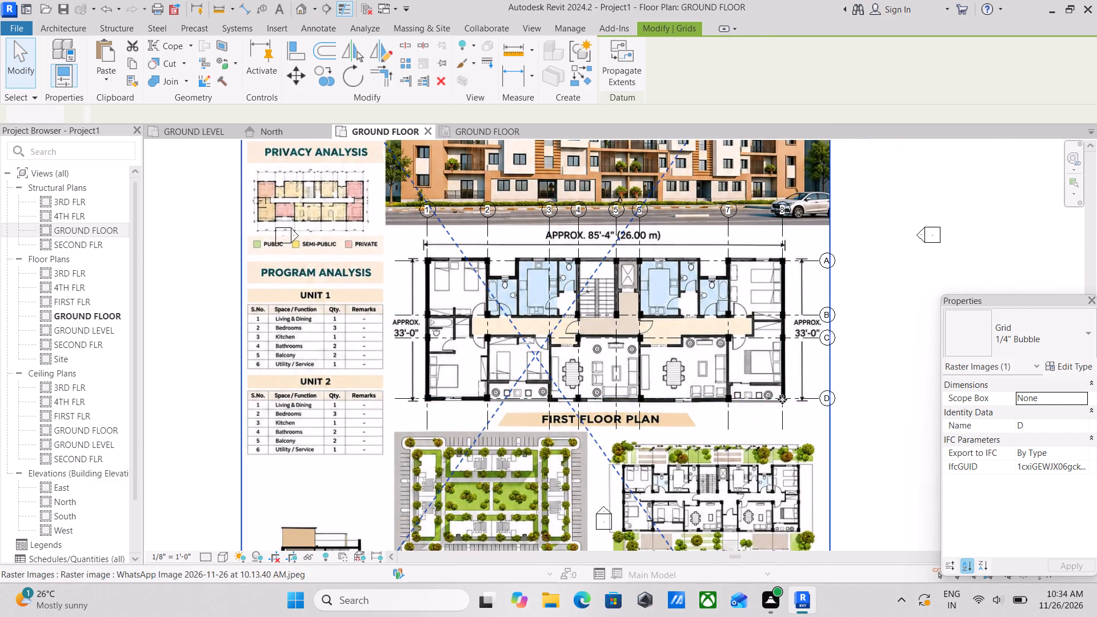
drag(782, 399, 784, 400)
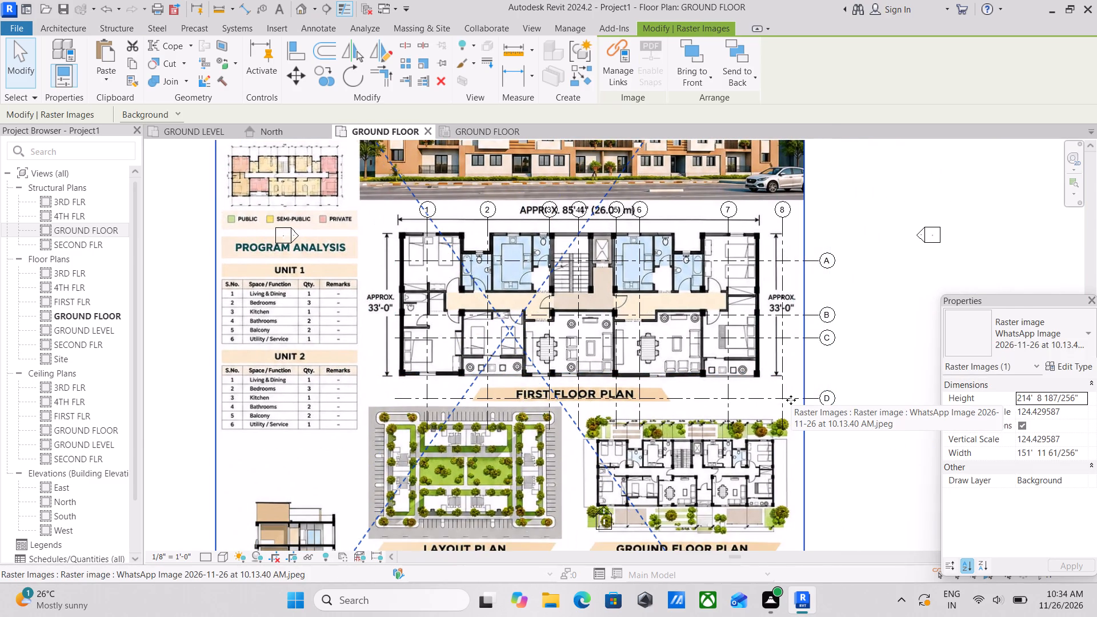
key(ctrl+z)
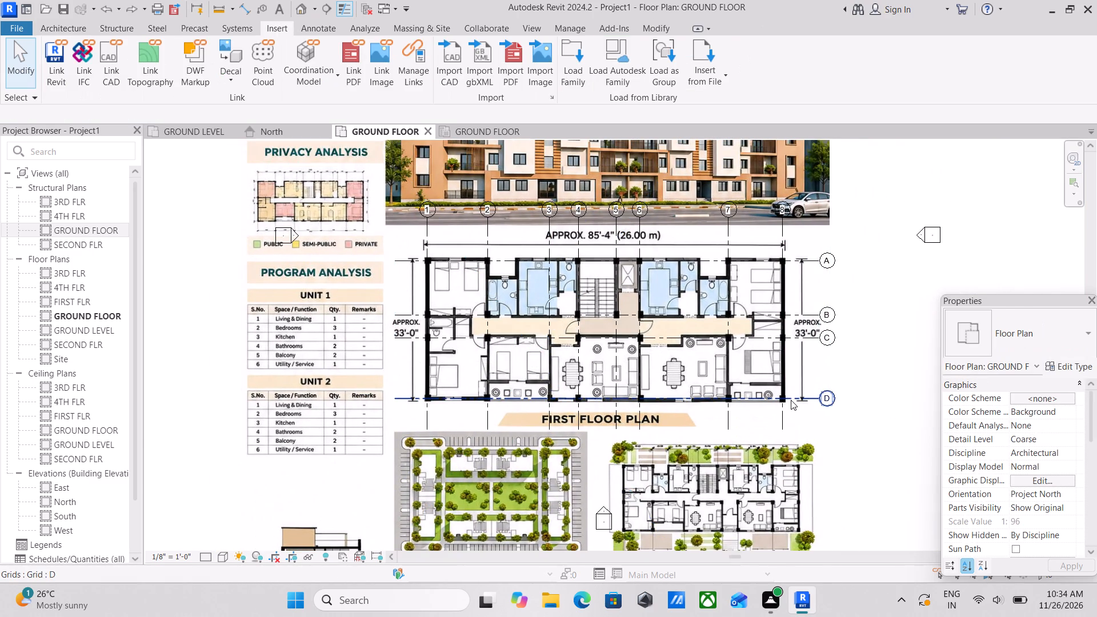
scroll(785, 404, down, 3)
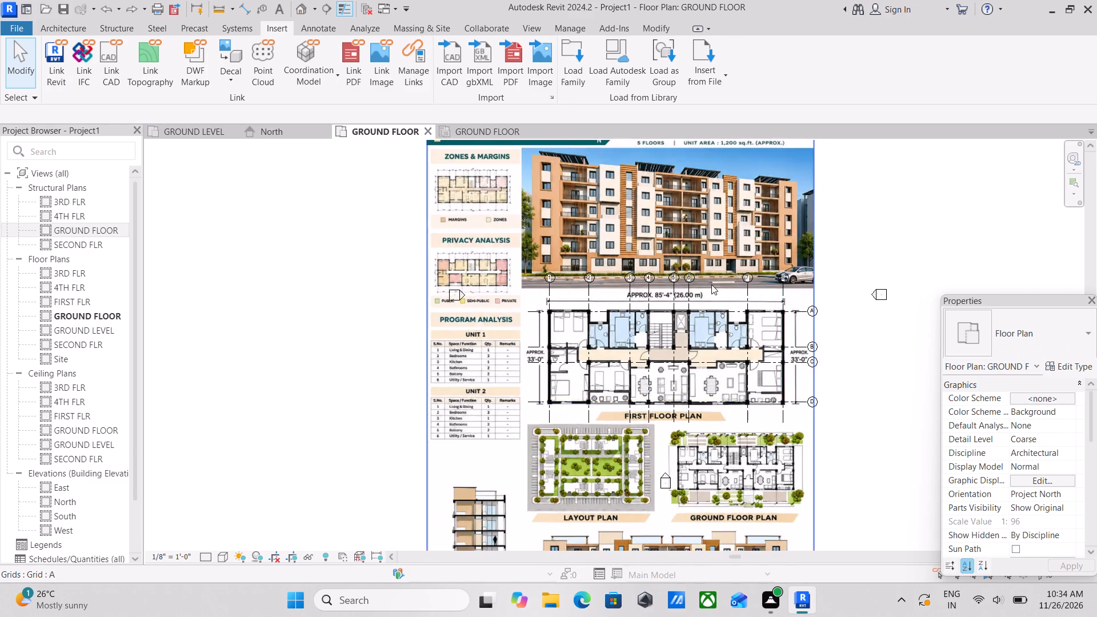
Pin the housing project reference image in place in the GROUND FLOOR floor plan.
scroll(704, 246, down, 1)
middle_drag(701, 251, 649, 339)
click(743, 274)
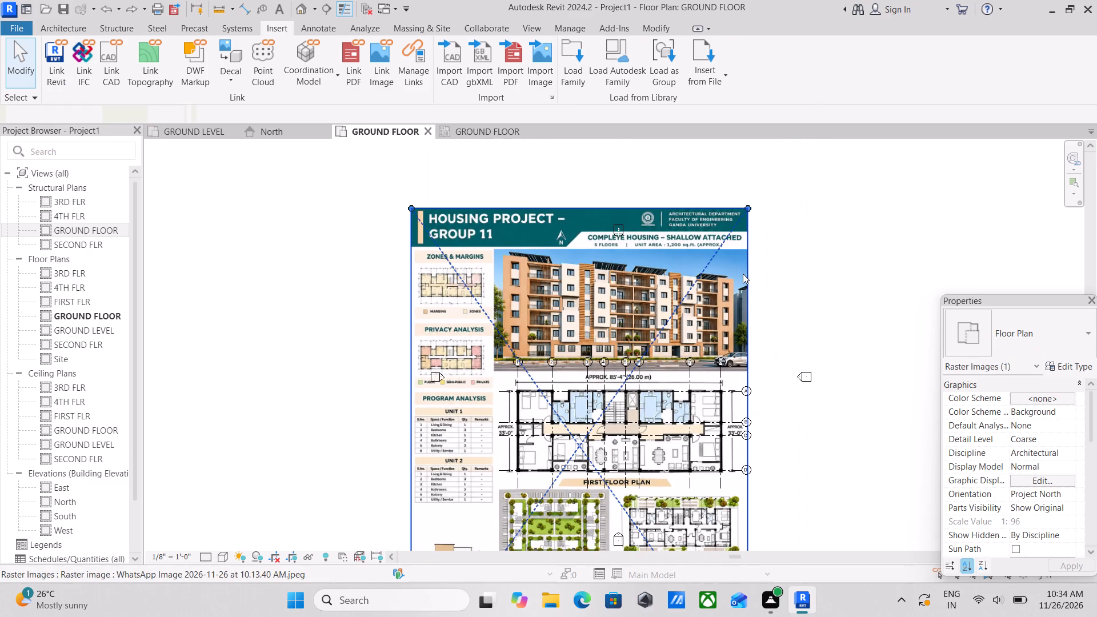
text(PN)
scroll(537, 227, up, 3)
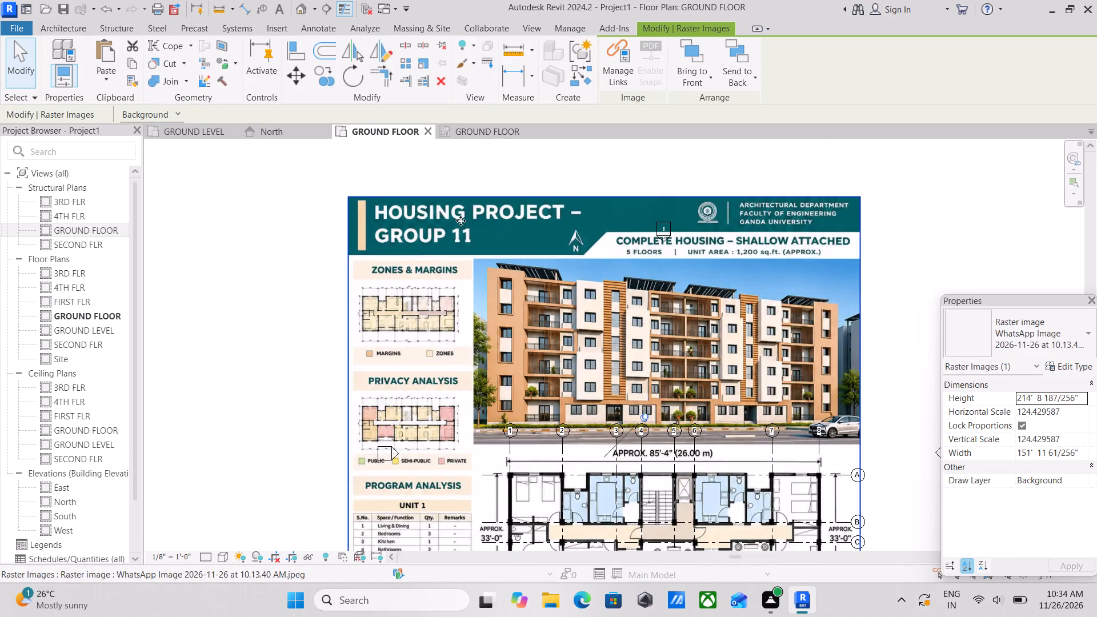
Examine how the numbered and lettered grids sit on the columns of the reference image's first floor plan.
scroll(460, 221, down, 2)
middle_drag(465, 260, 431, 117)
scroll(501, 338, up, 3)
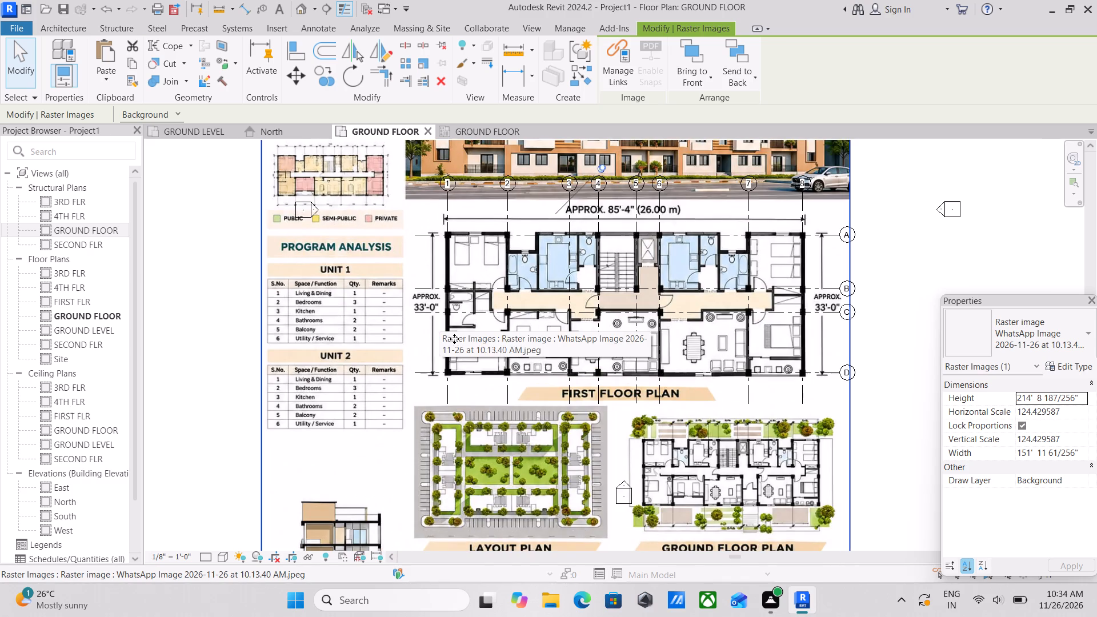
scroll(820, 392, up, 4)
middle_drag(870, 302, 801, 307)
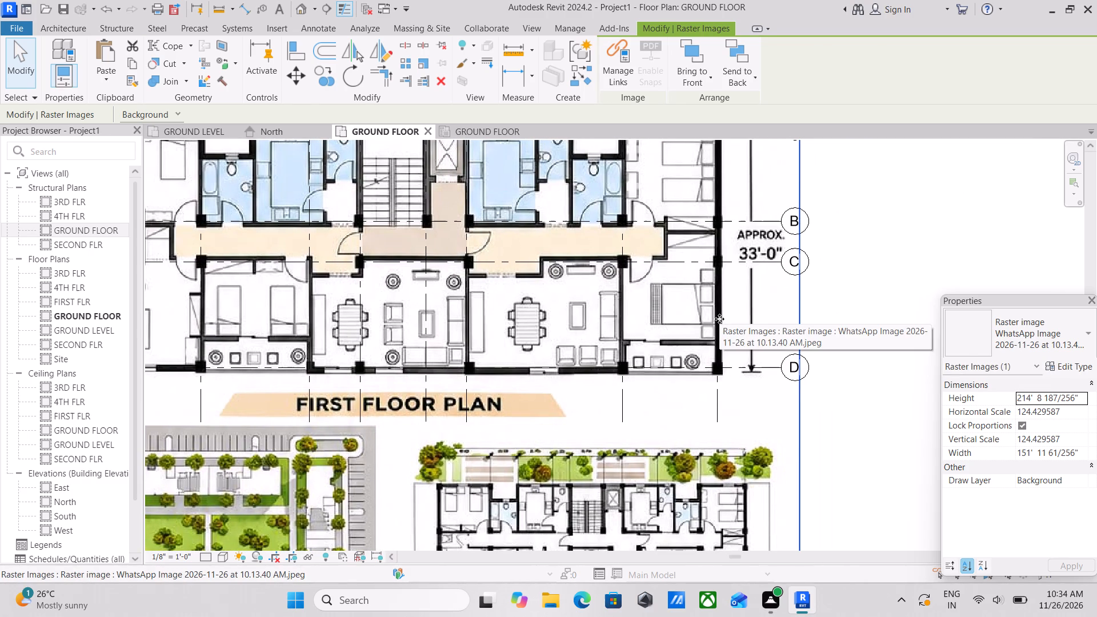
scroll(736, 318, down, 3)
scroll(795, 376, down, 3)
middle_drag(730, 356, 686, 327)
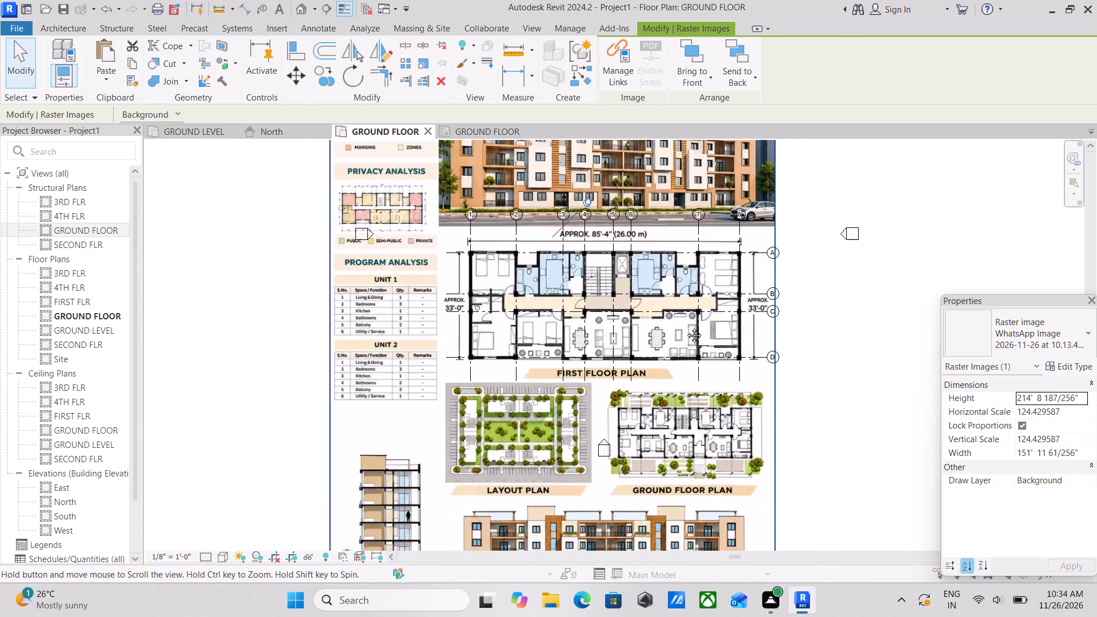
middle_drag(686, 327, 666, 273)
click(719, 376)
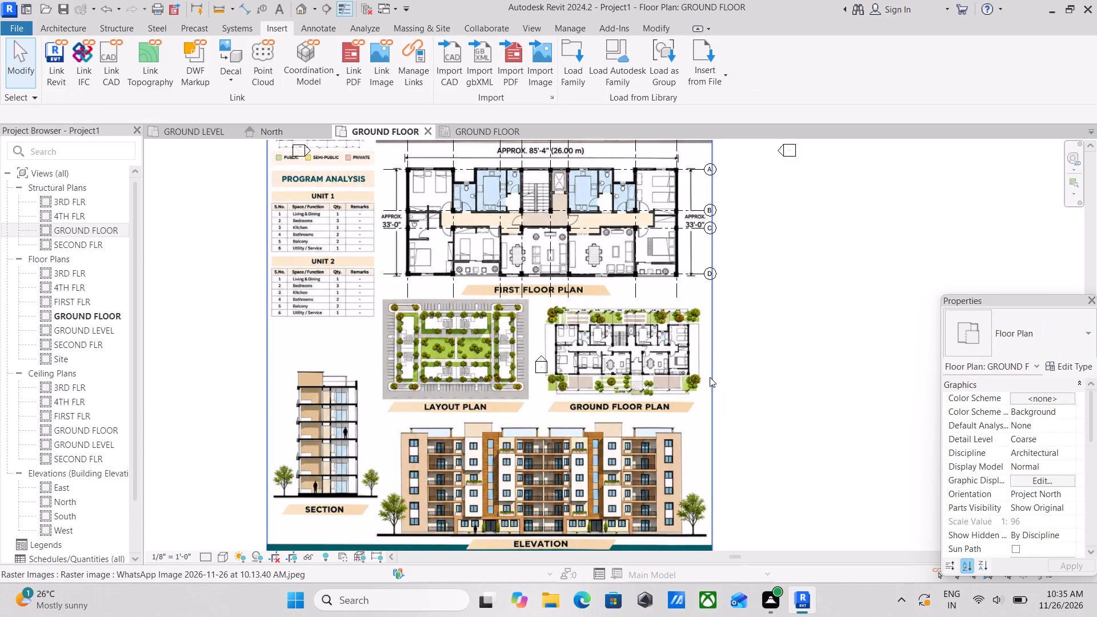
click(710, 377)
scroll(484, 303, up, 3)
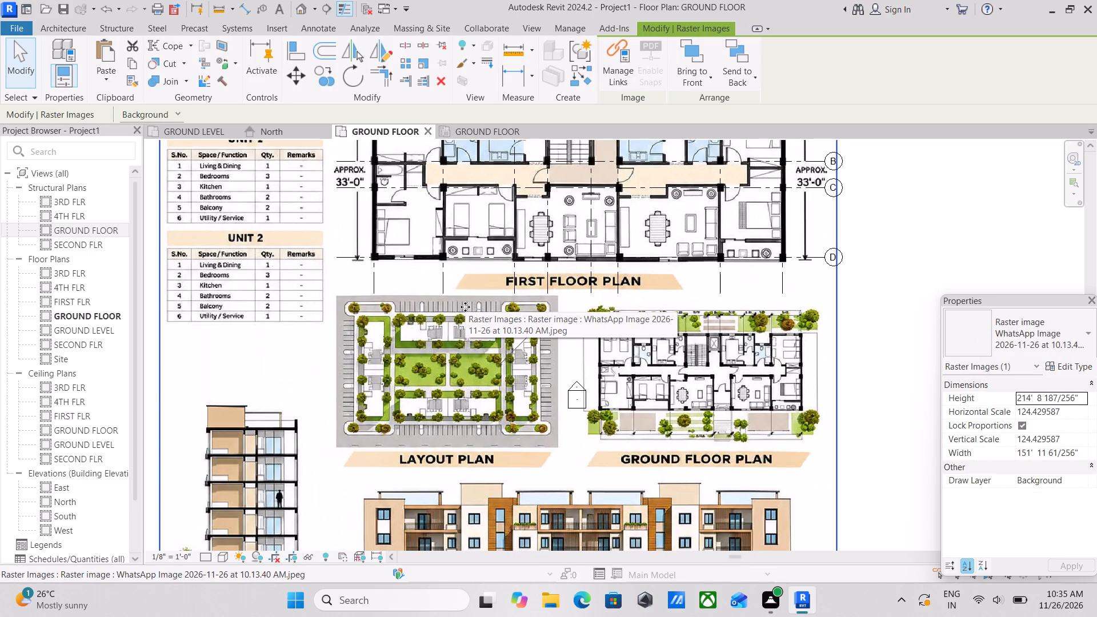
scroll(465, 307, up, 2)
scroll(465, 307, down, 4)
middle_drag(468, 309, 494, 391)
scroll(494, 391, up, 2)
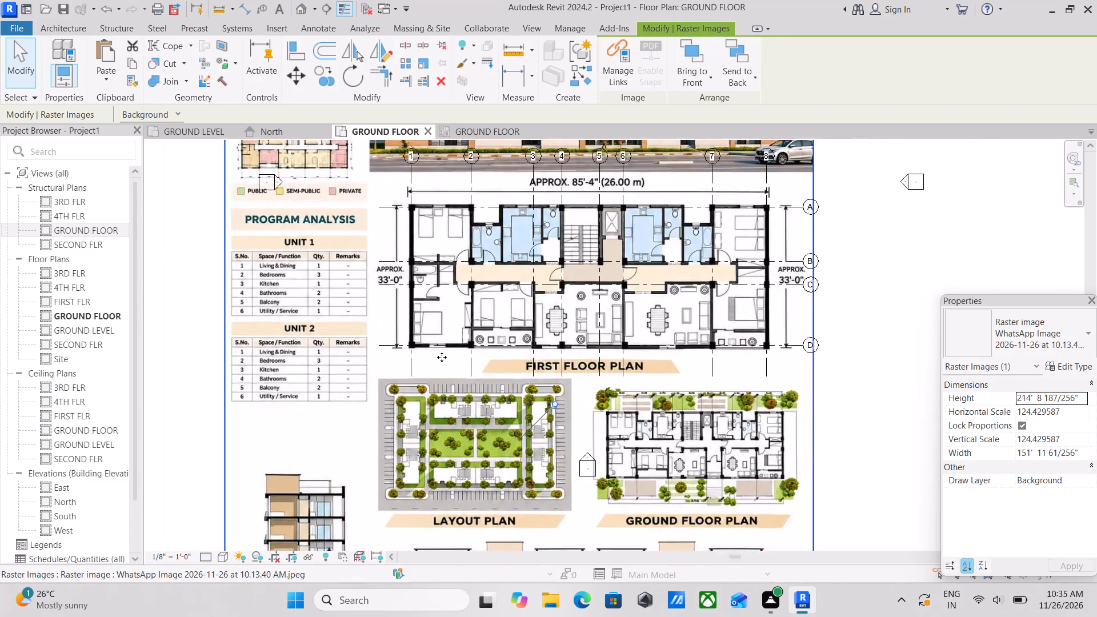
scroll(442, 357, up, 1)
scroll(363, 334, up, 4)
scroll(307, 348, down, 4)
scroll(247, 363, down, 2)
middle_drag(246, 363, 354, 392)
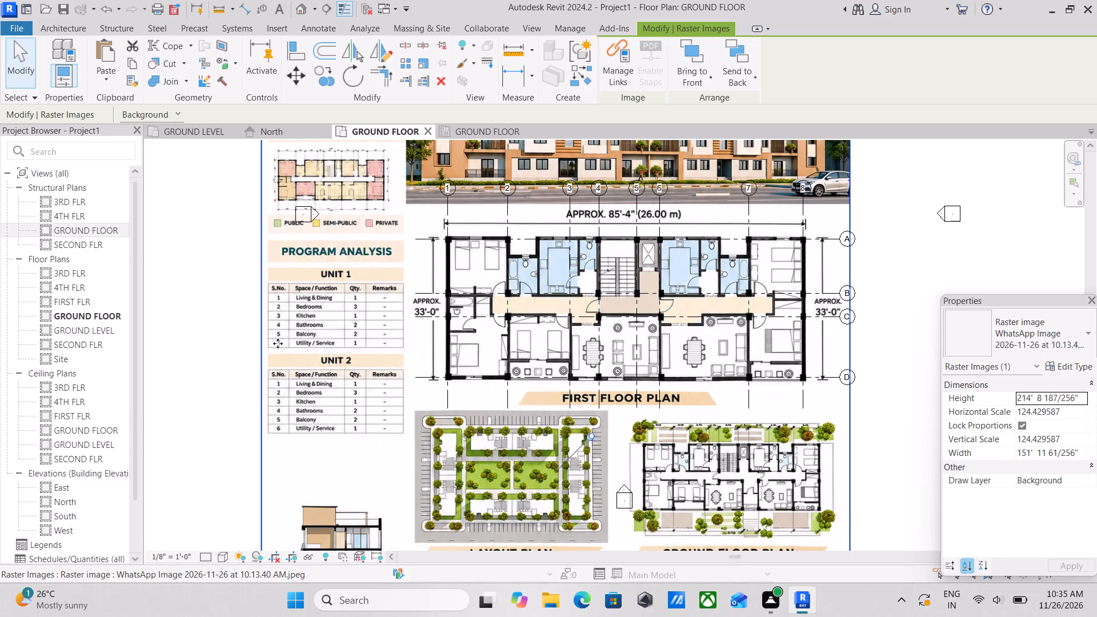
scroll(408, 348, up, 2)
middle_drag(439, 339, 289, 339)
scroll(339, 336, down, 1)
scroll(599, 408, up, 1)
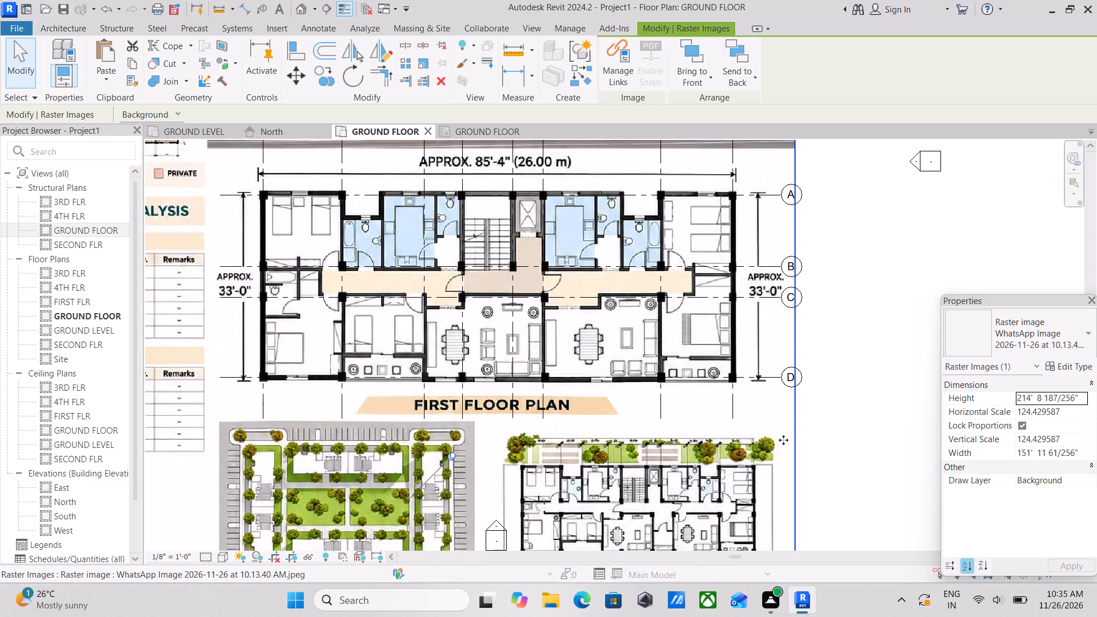
scroll(775, 419, down, 6)
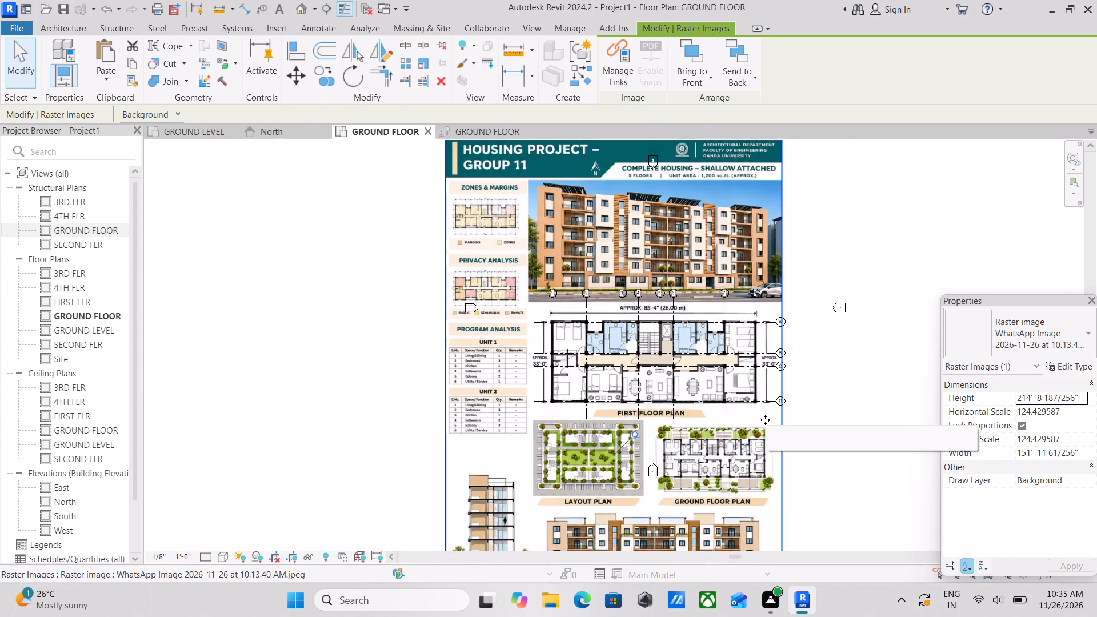
key(Escape)
scroll(779, 419, up, 1)
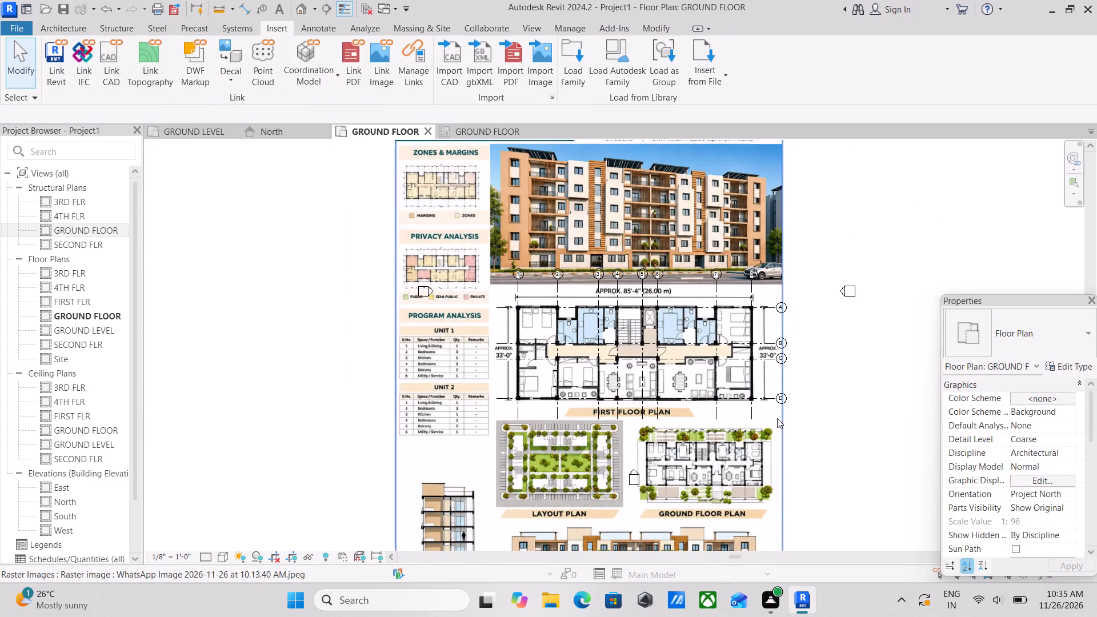
double_click(485, 271)
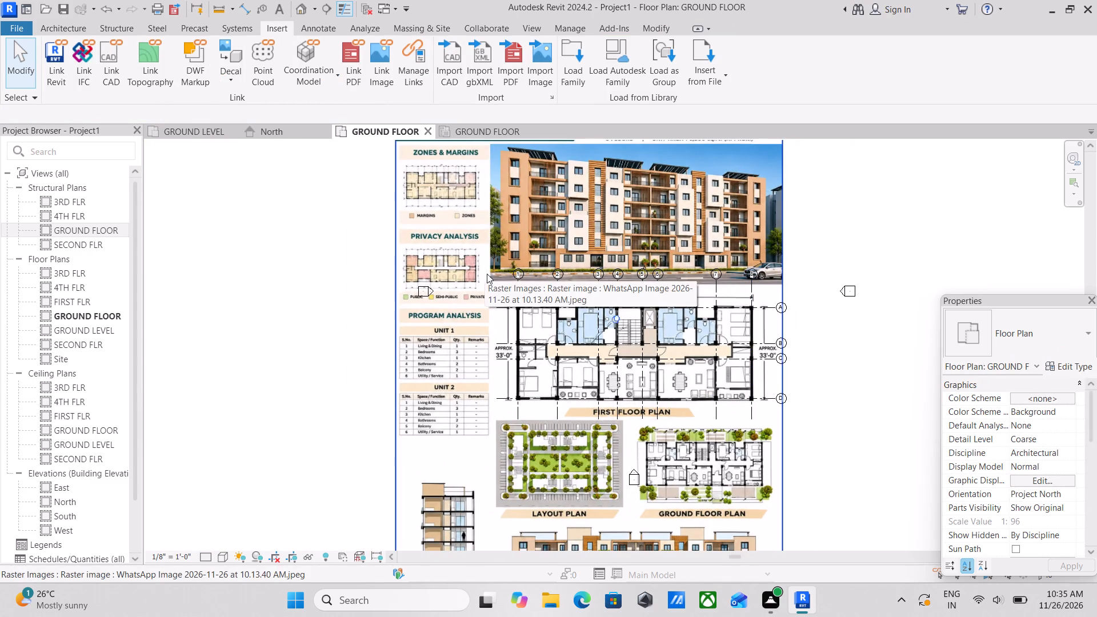
drag(739, 431, 698, 435)
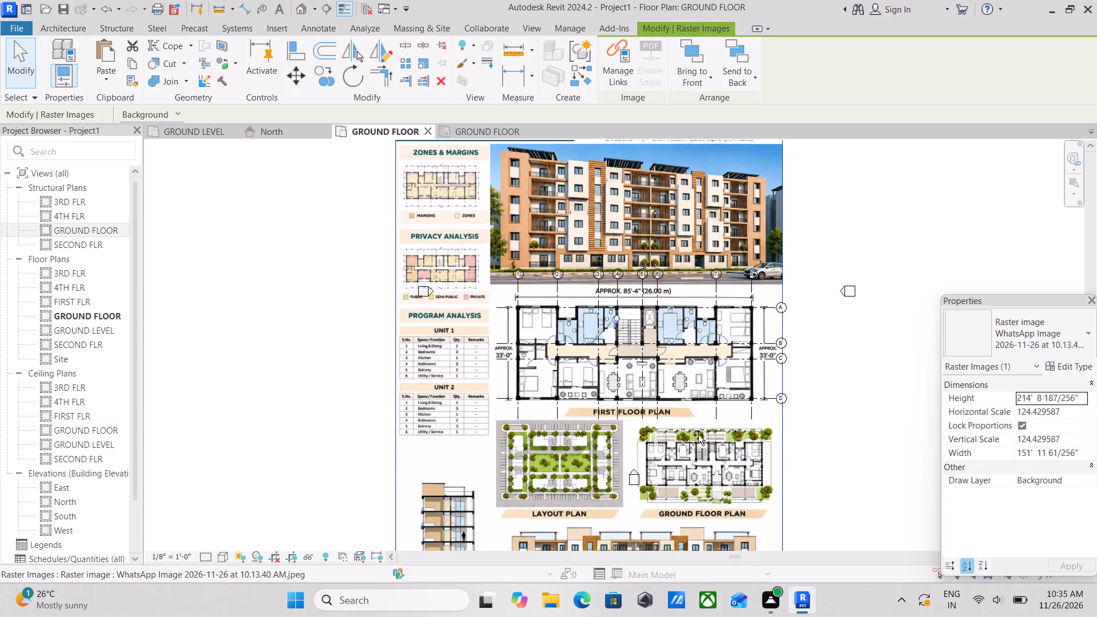
drag(698, 435, 691, 433)
scroll(751, 419, up, 3)
middle_drag(757, 402, 688, 428)
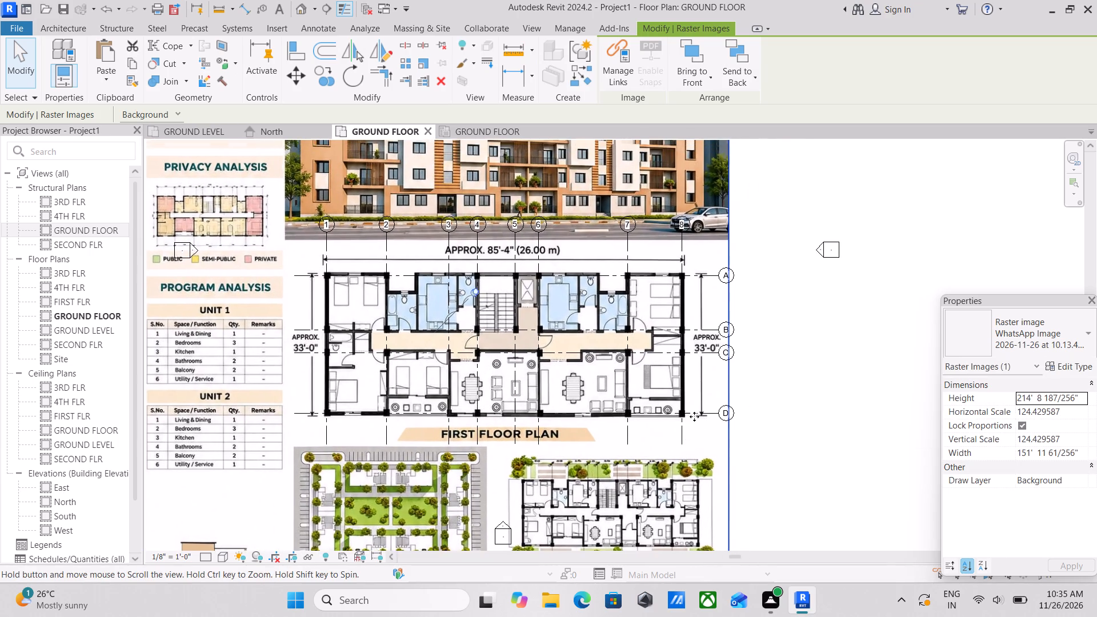
scroll(736, 352, down, 2)
key(Escape)
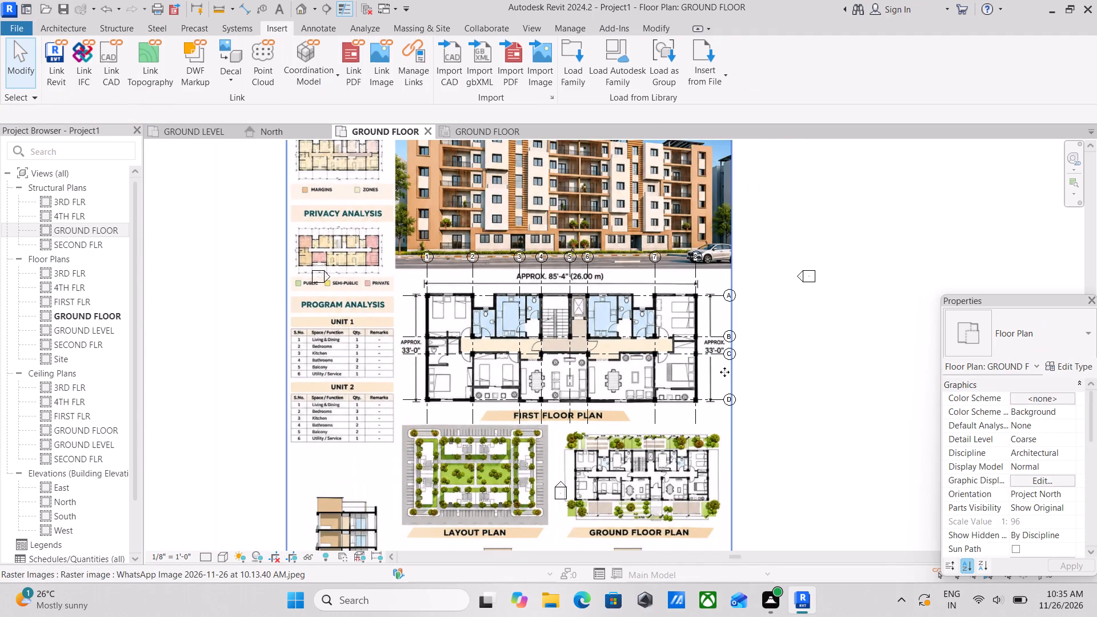
click(850, 445)
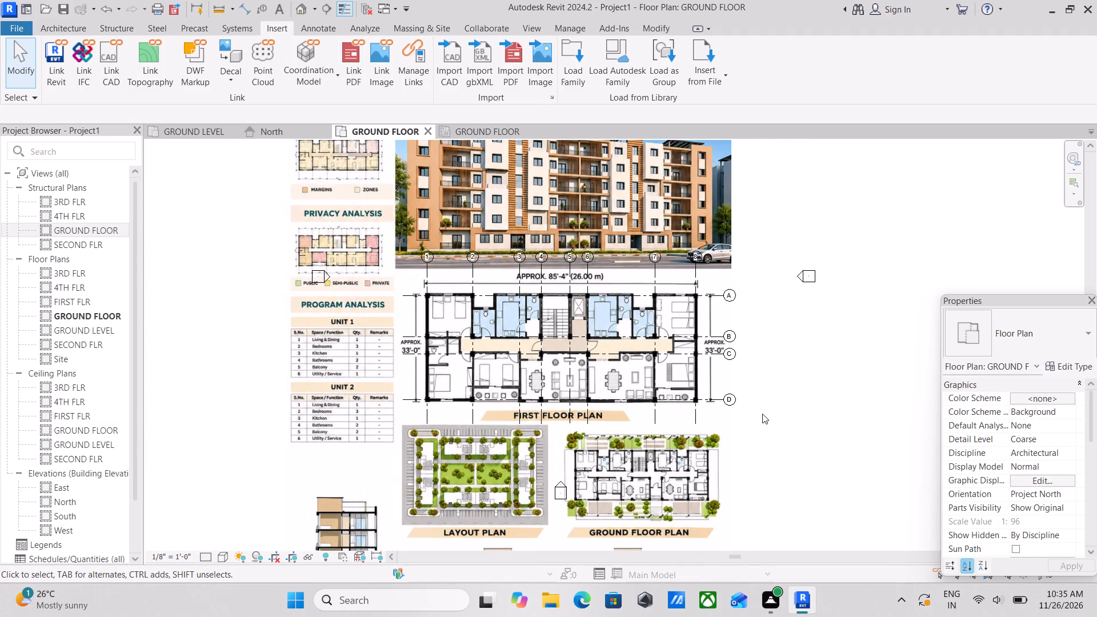
Select the elements over the first floor plan, filter them to Grids only, and copy and paste them aligned to the GROUND LEVEL level.
drag(810, 418, 547, 359)
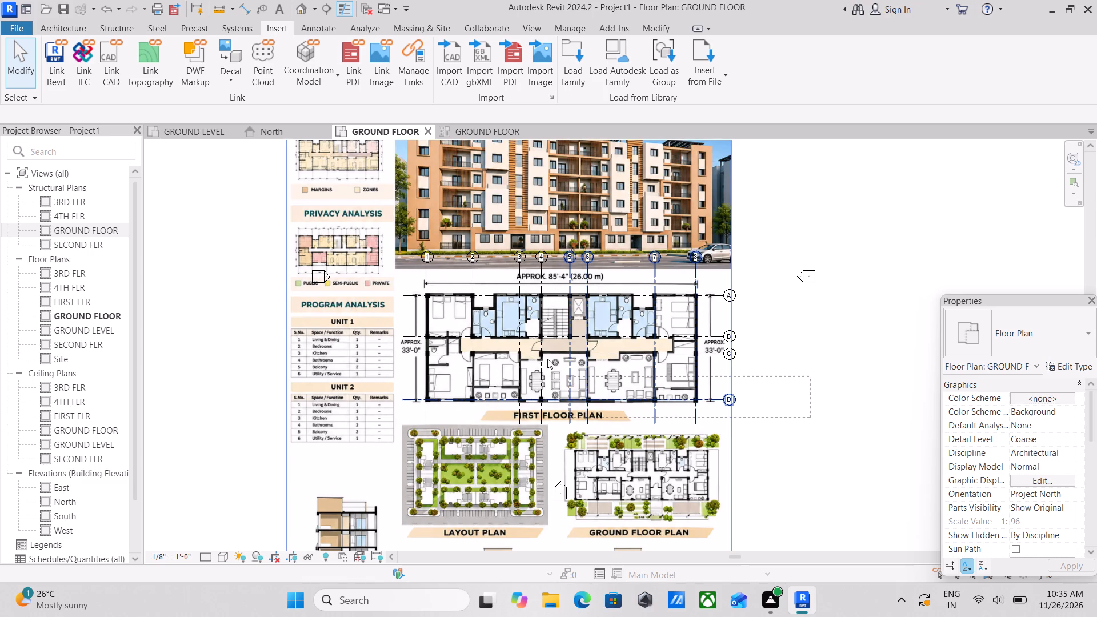
drag(547, 359, 406, 275)
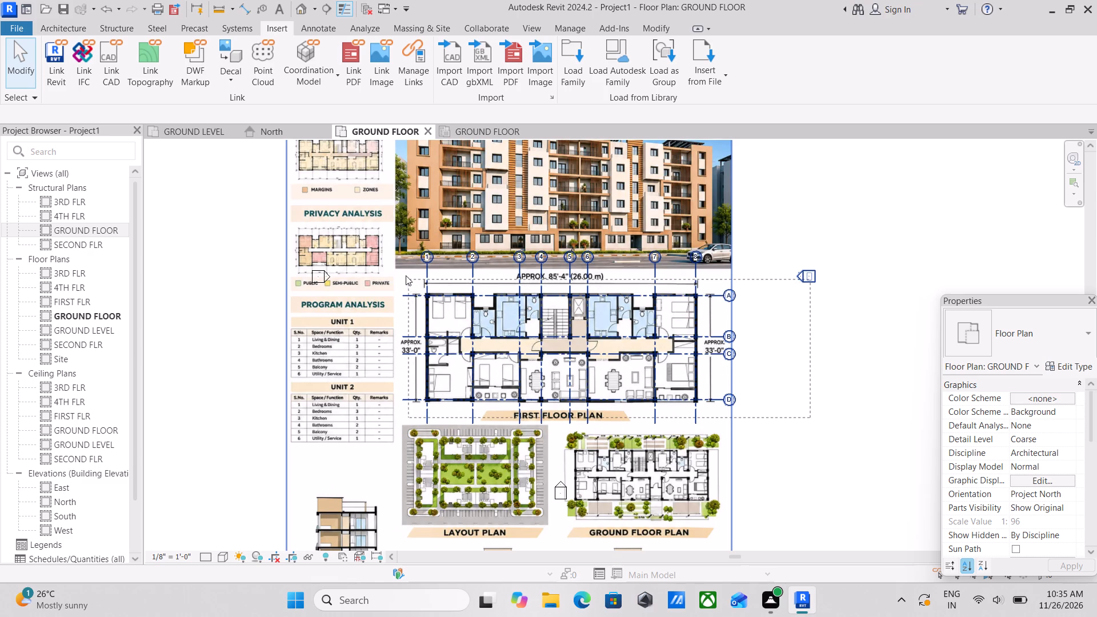
drag(406, 275, 391, 274)
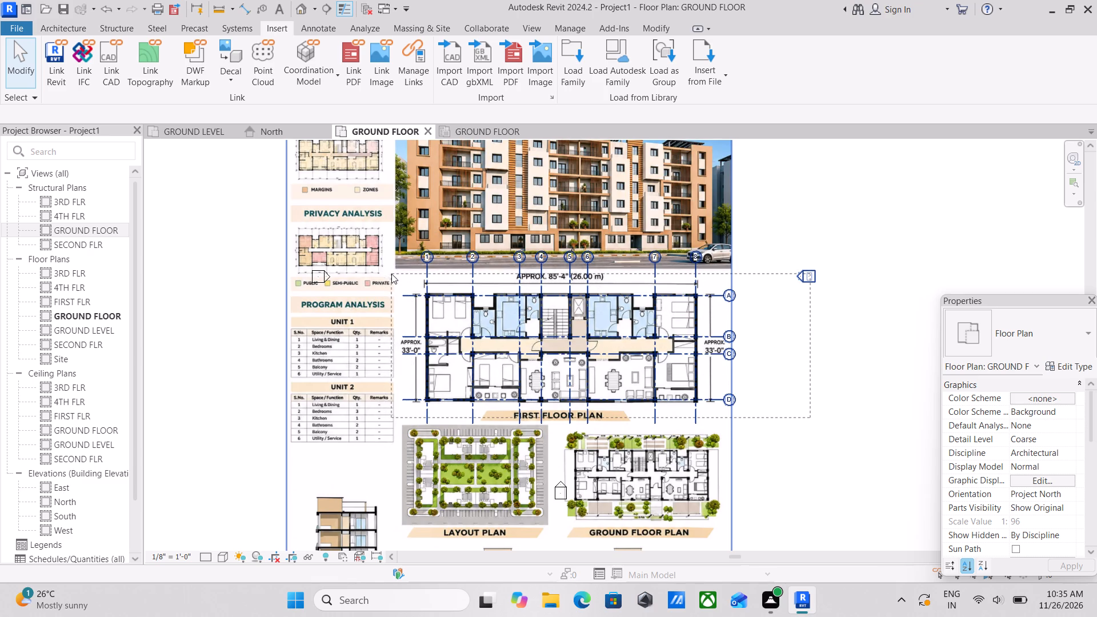
drag(391, 274, 394, 273)
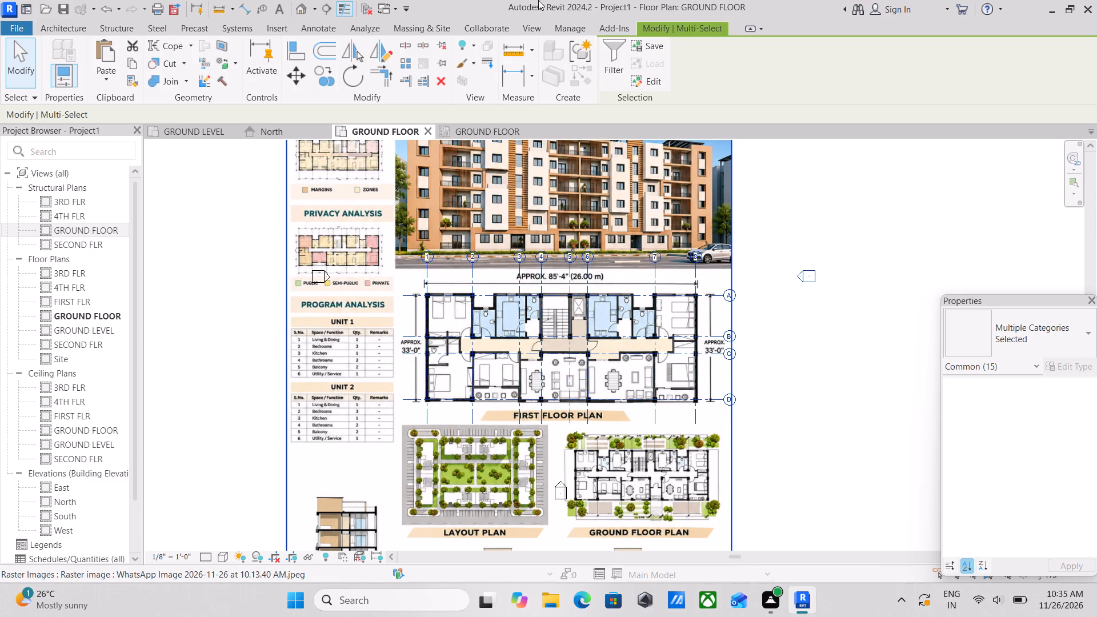
click(612, 51)
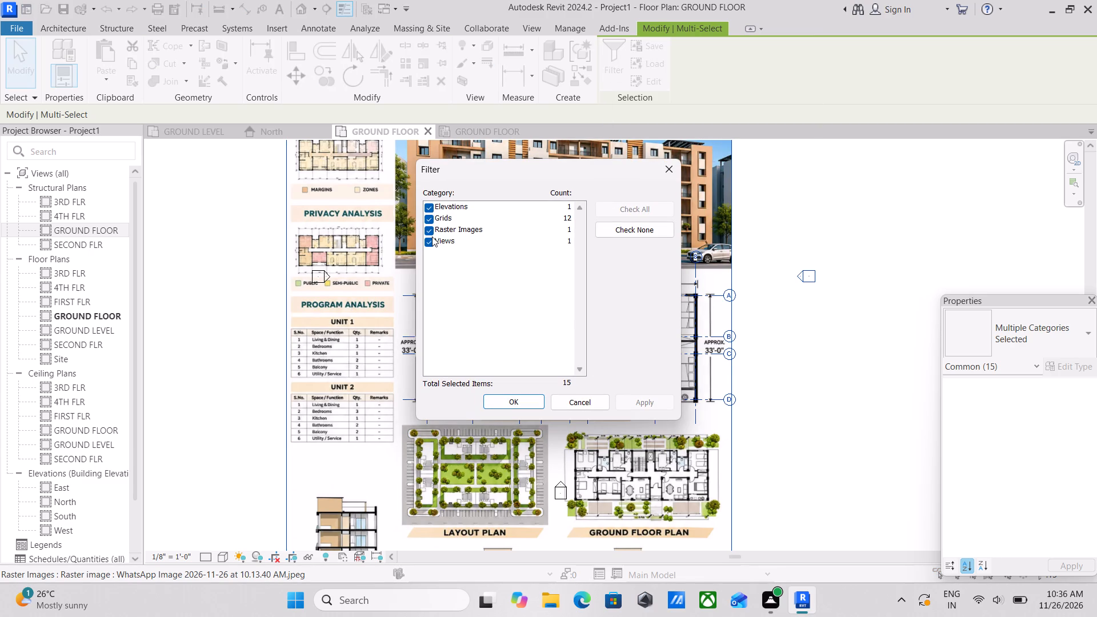
click(625, 227)
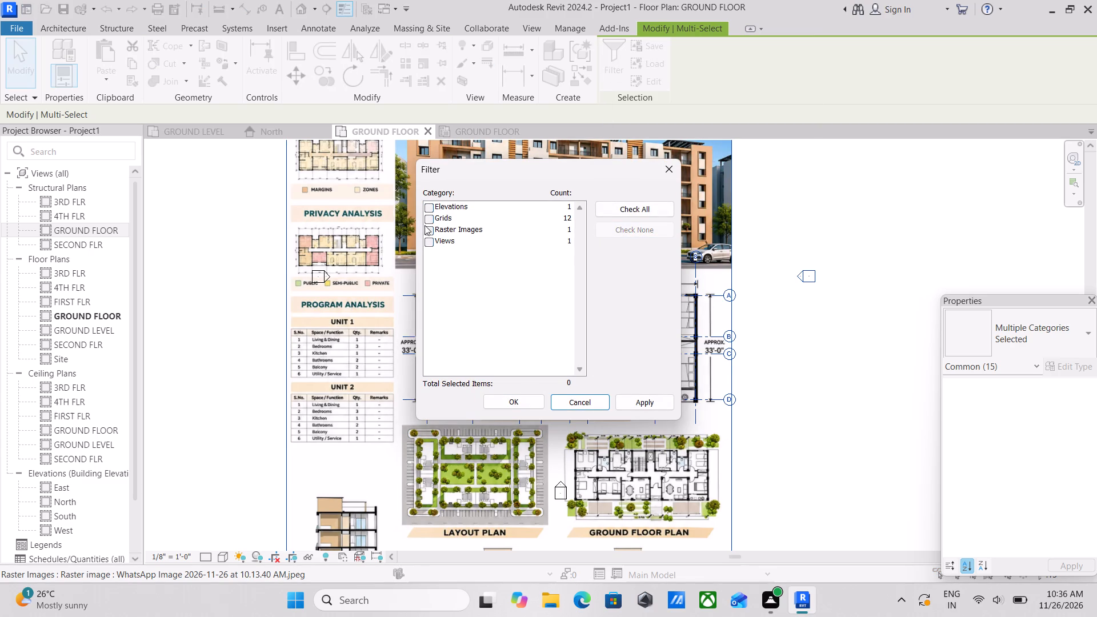
click(431, 218)
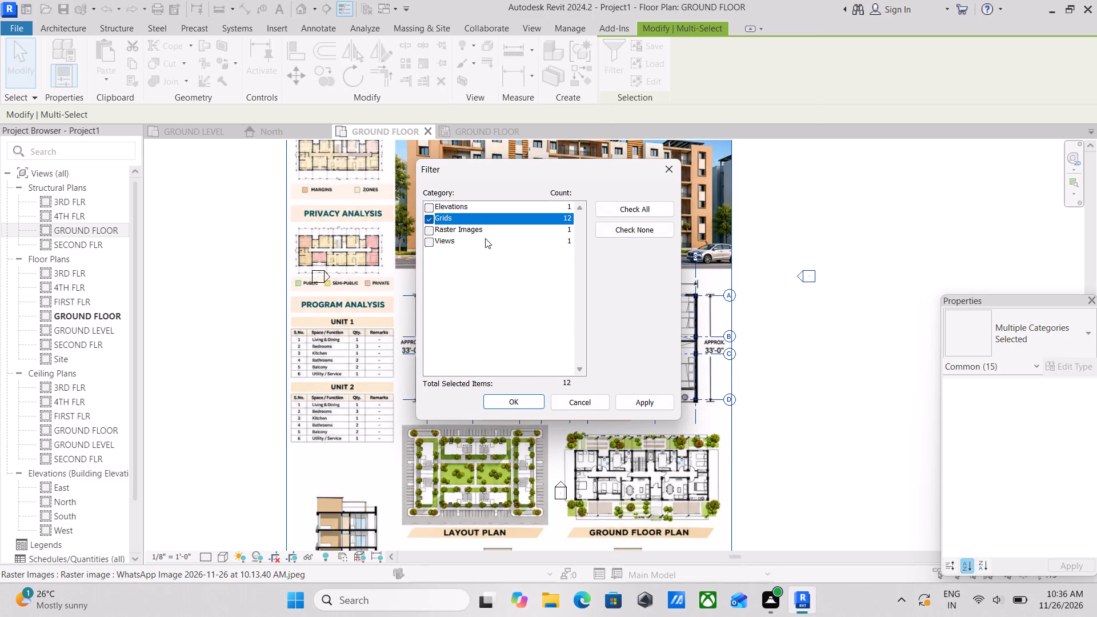
click(648, 401)
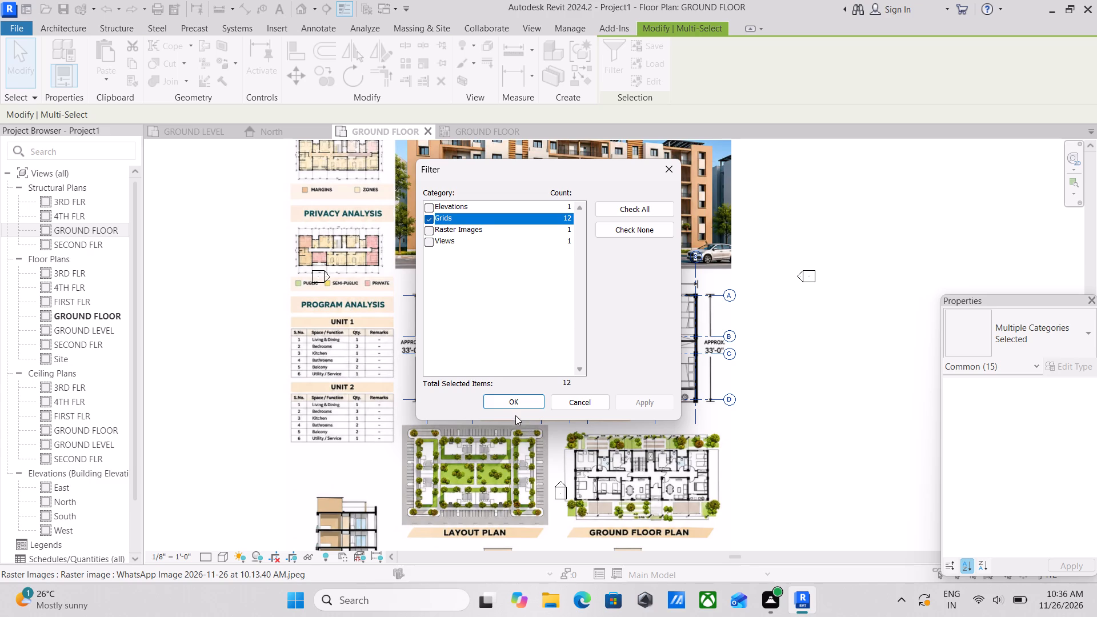
click(512, 404)
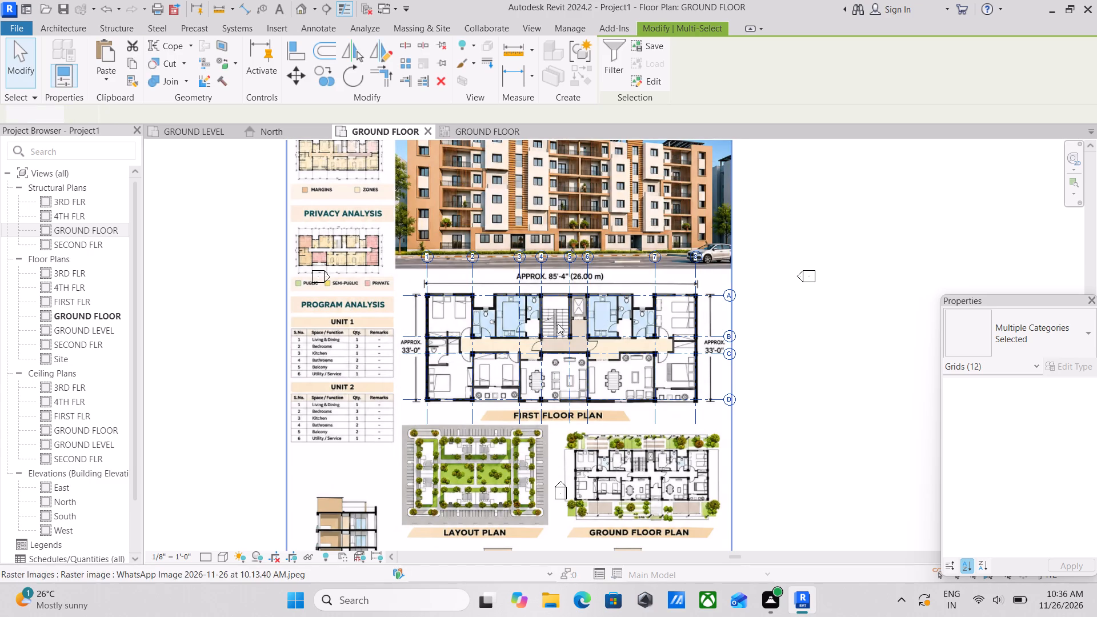
click(129, 63)
click(113, 76)
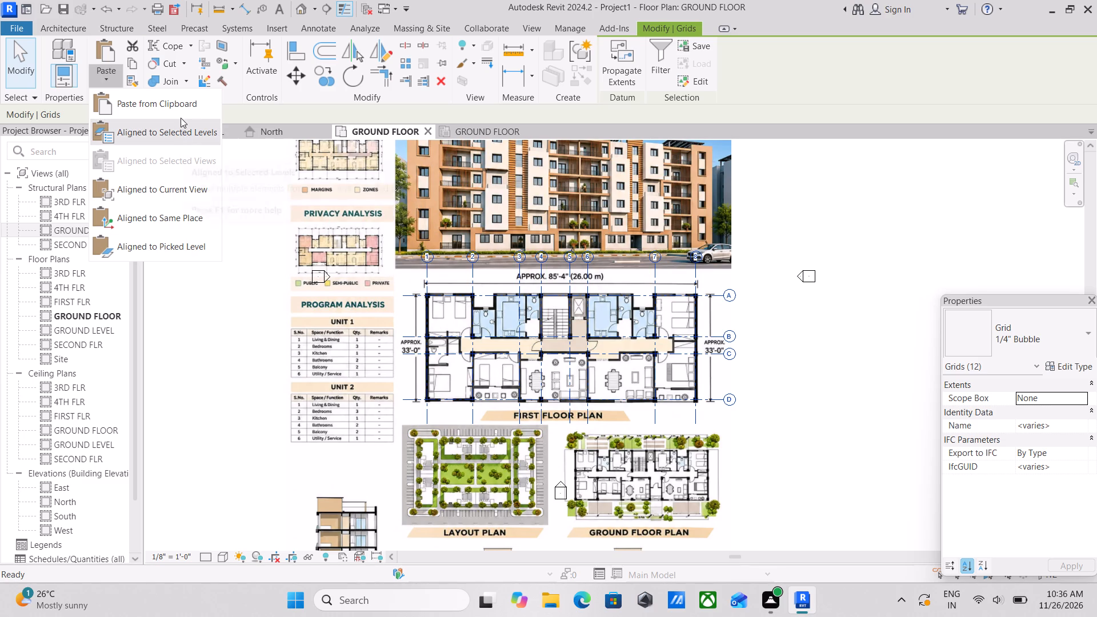
click(188, 134)
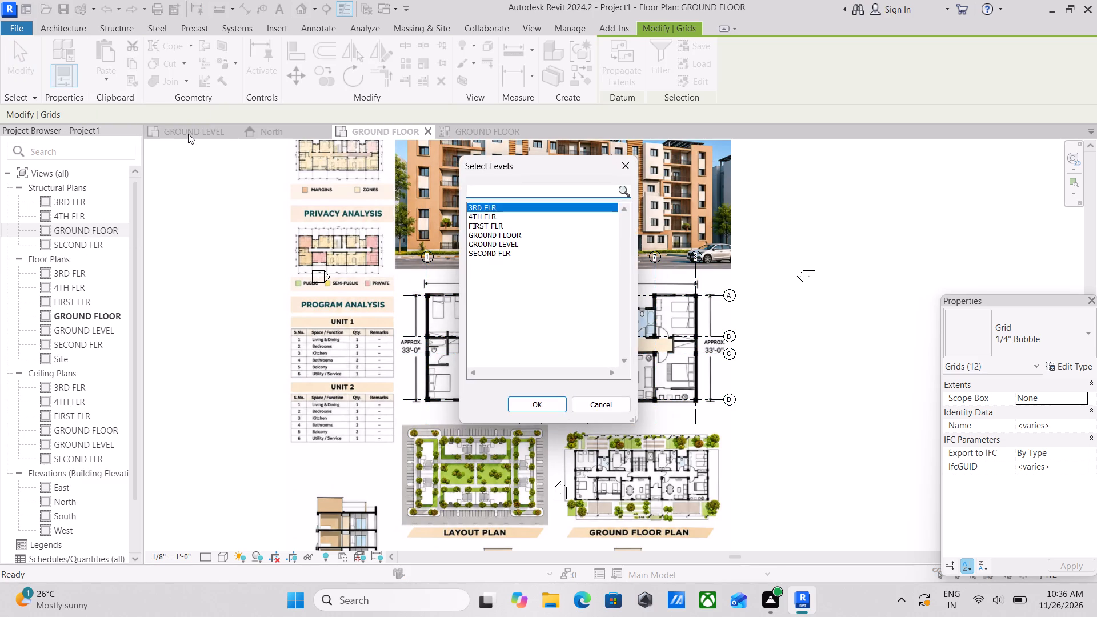
click(502, 243)
click(551, 398)
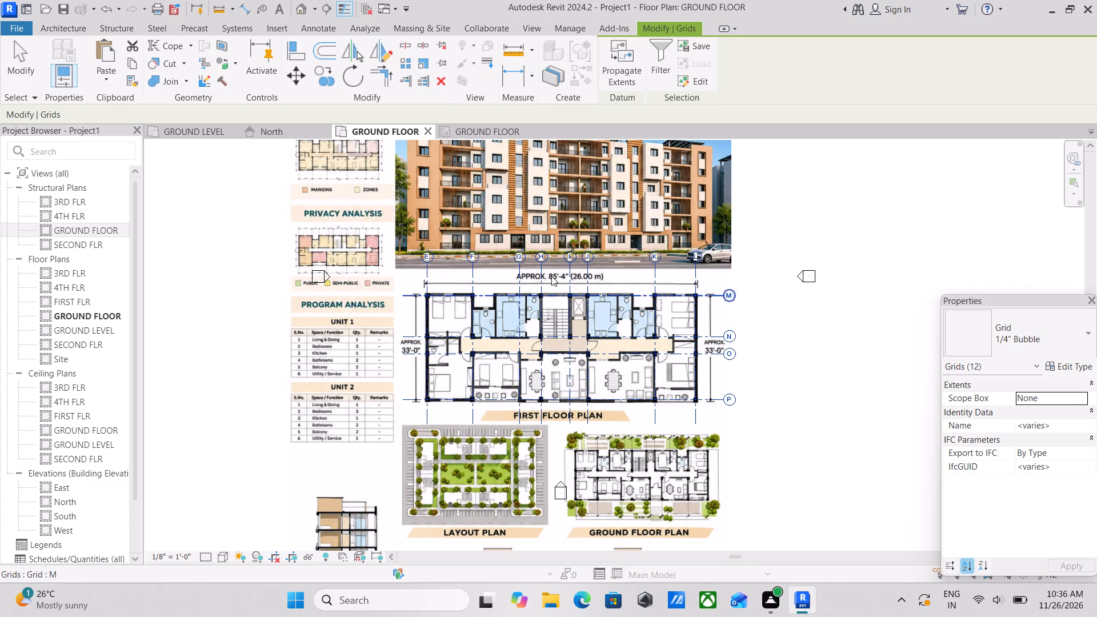
Switch to the GROUND FLOOR structural plan and pin the reference image there.
click(473, 130)
scroll(469, 376, down, 4)
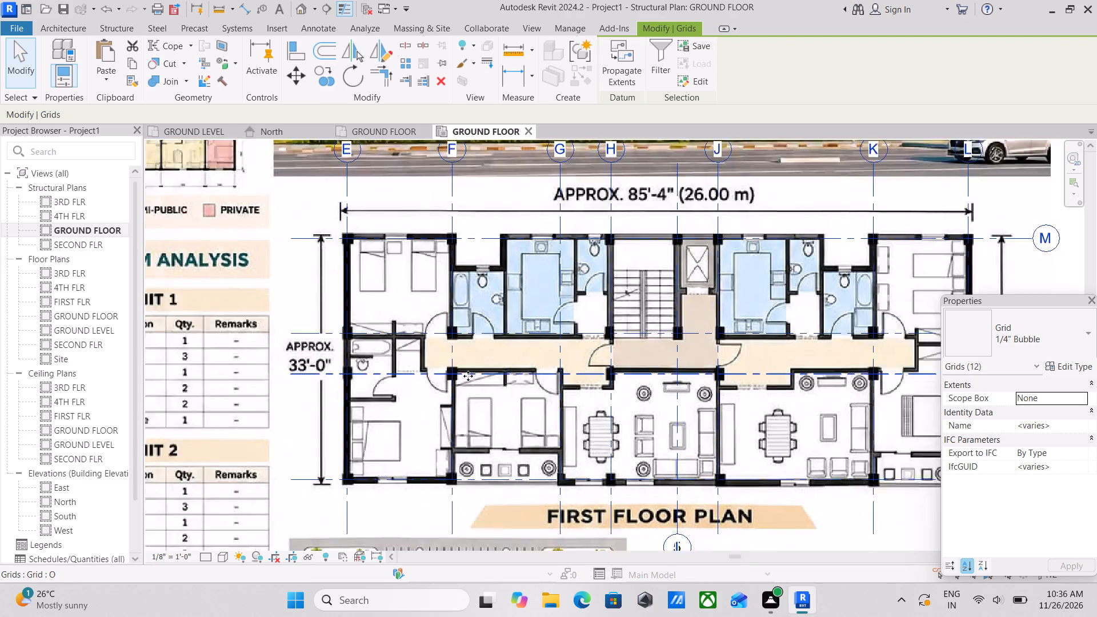
scroll(588, 350, down, 1)
middle_drag(584, 348, 476, 322)
scroll(697, 320, up, 2)
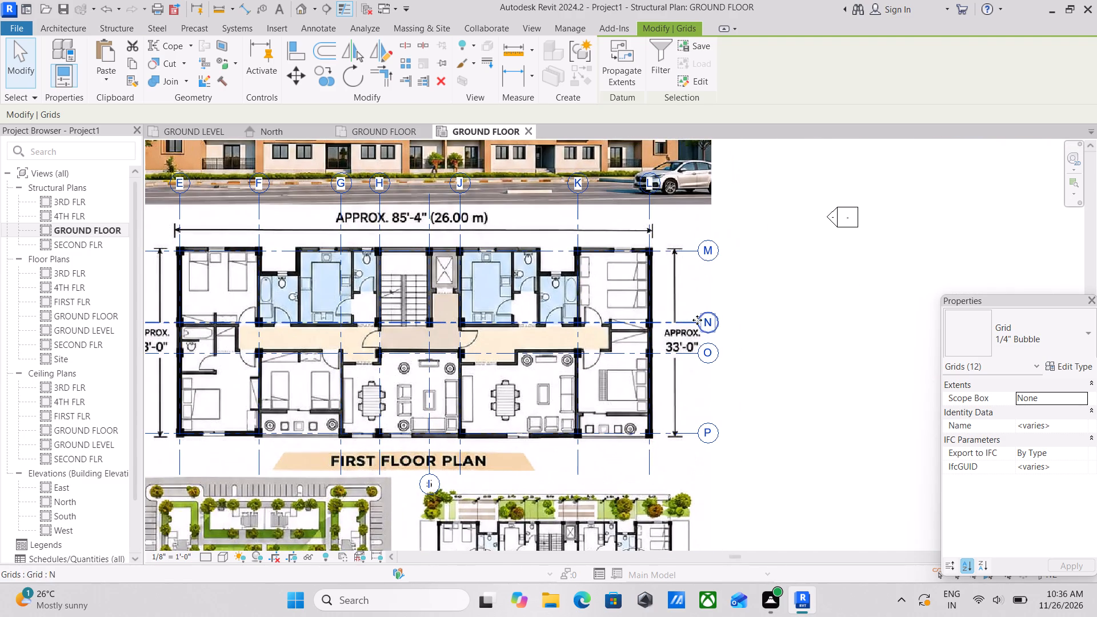
scroll(788, 262, down, 2)
middle_drag(779, 279, 763, 365)
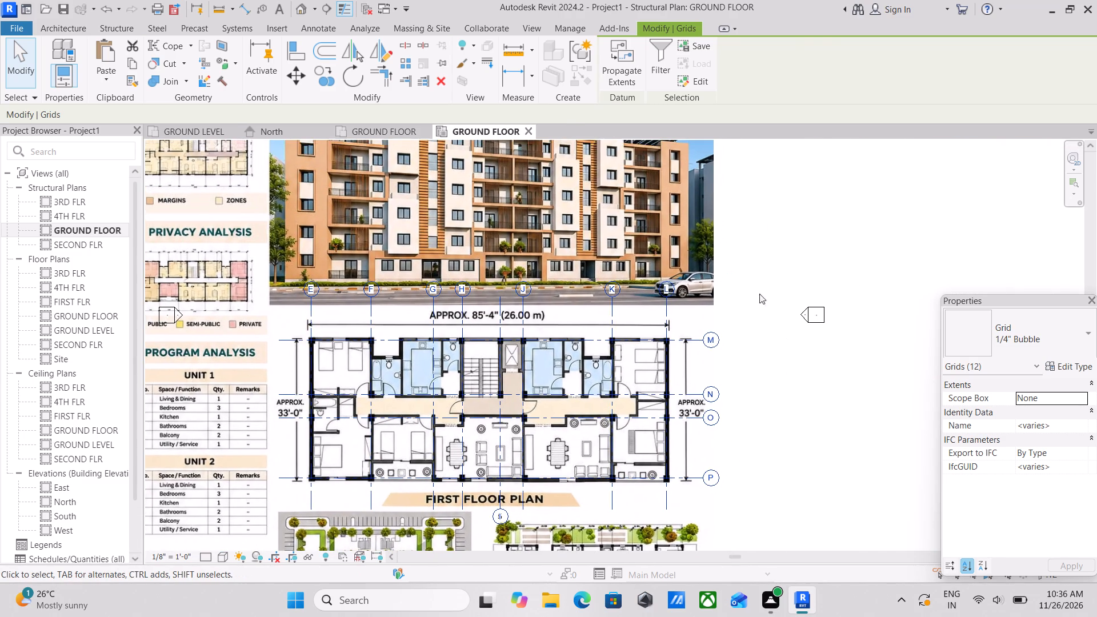
click(713, 257)
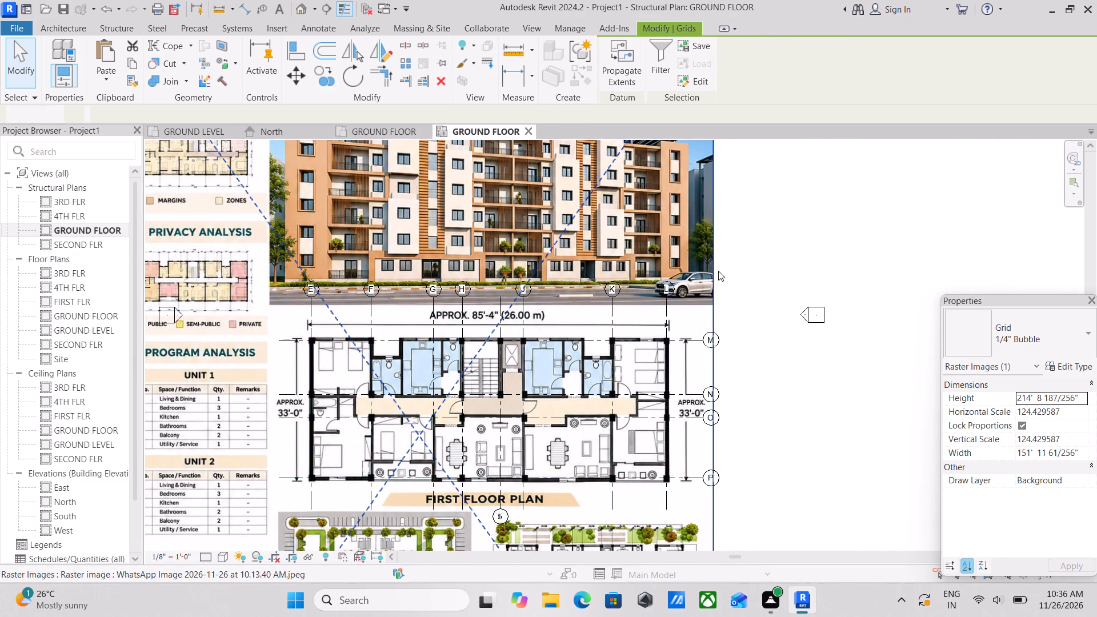
scroll(683, 334, down, 4)
middle_drag(687, 324, 634, 307)
text(PN)
scroll(681, 288, up, 5)
middle_drag(674, 427, 658, 408)
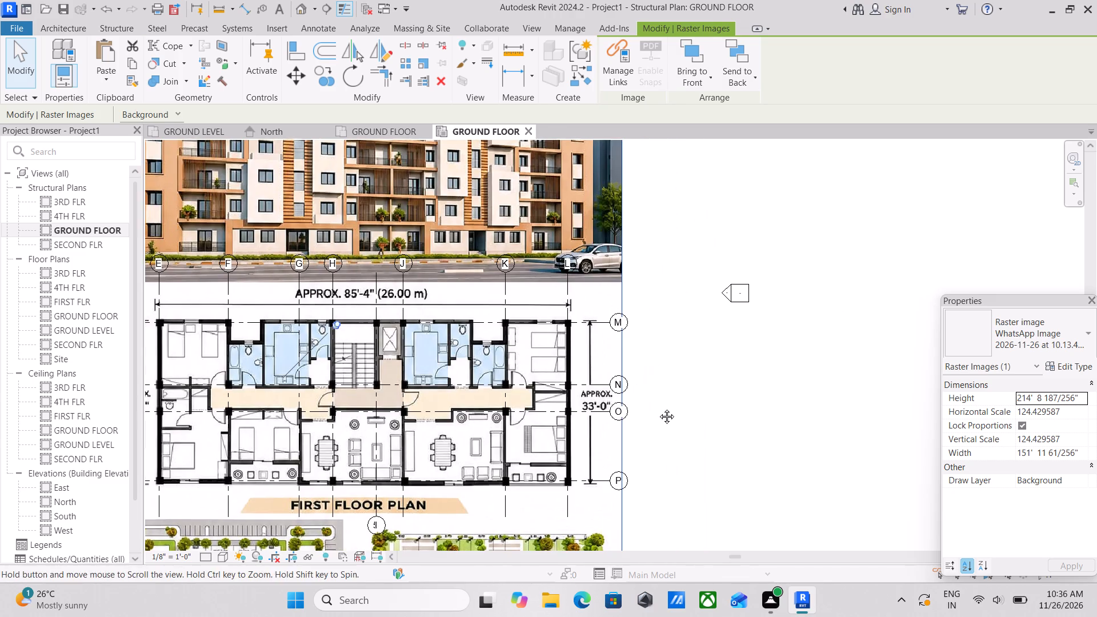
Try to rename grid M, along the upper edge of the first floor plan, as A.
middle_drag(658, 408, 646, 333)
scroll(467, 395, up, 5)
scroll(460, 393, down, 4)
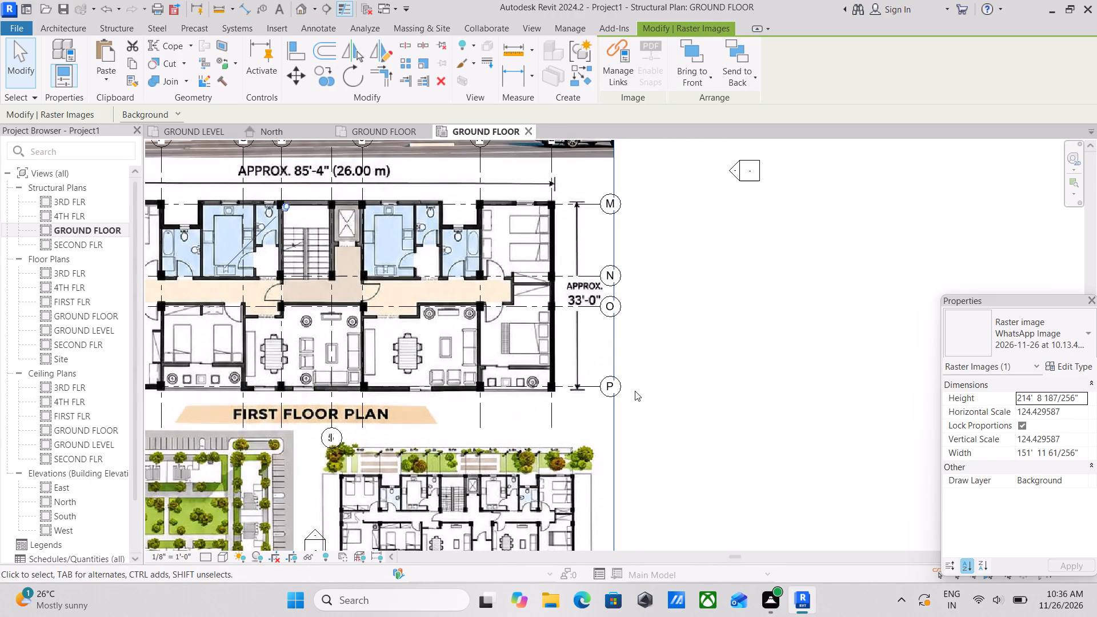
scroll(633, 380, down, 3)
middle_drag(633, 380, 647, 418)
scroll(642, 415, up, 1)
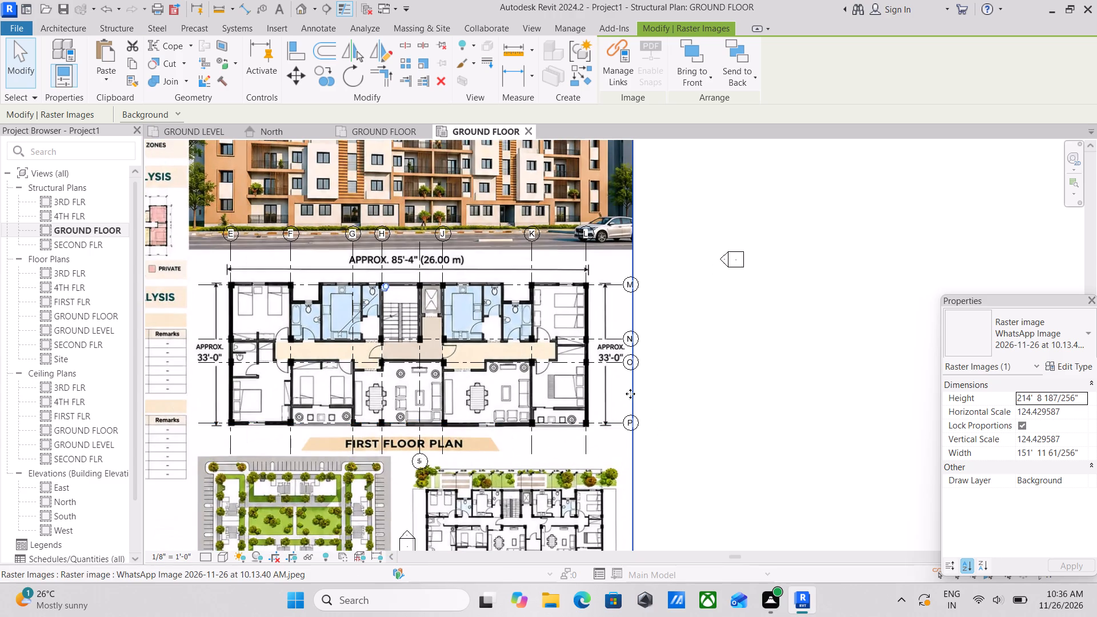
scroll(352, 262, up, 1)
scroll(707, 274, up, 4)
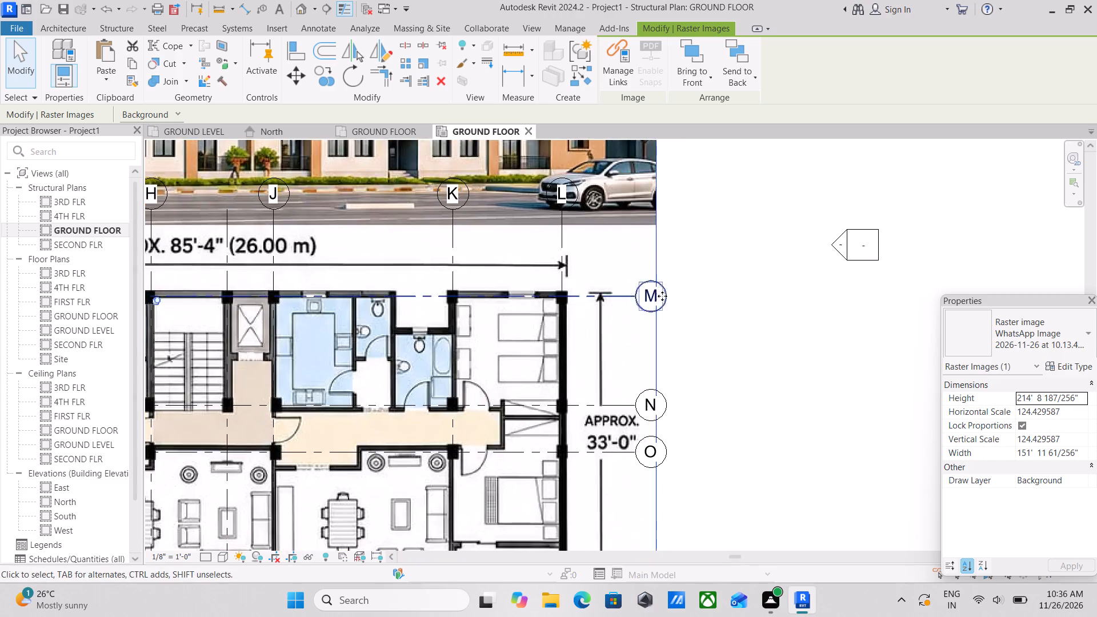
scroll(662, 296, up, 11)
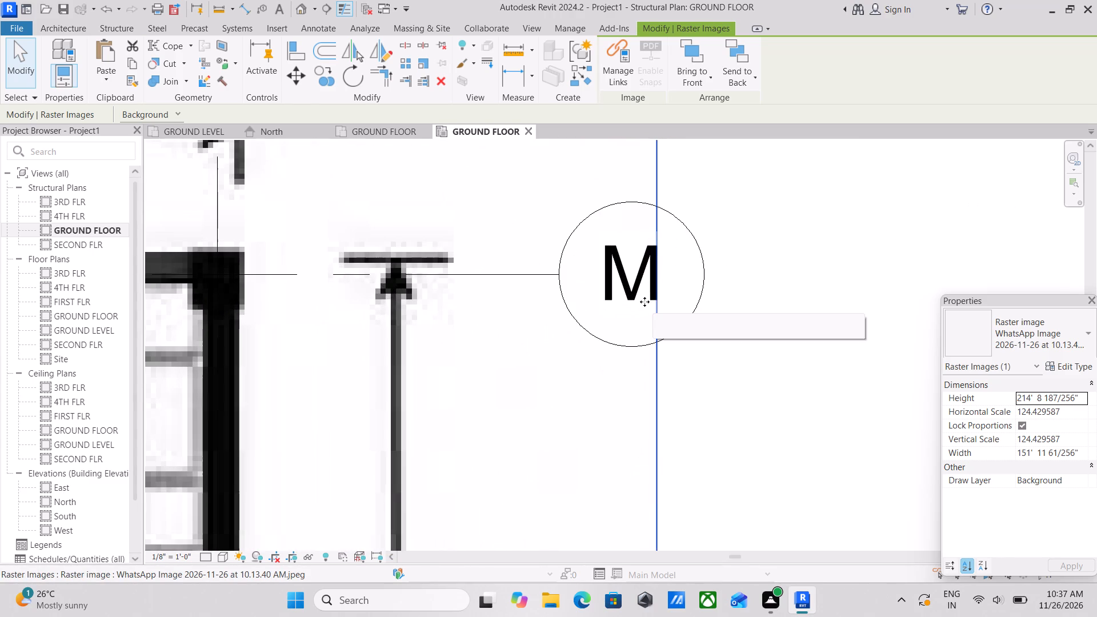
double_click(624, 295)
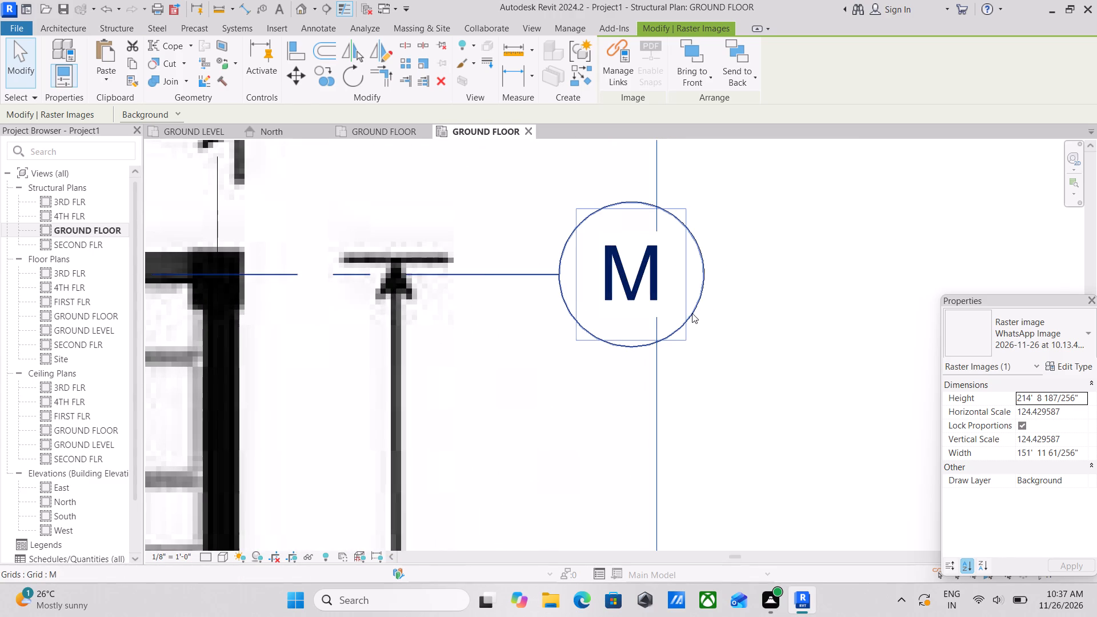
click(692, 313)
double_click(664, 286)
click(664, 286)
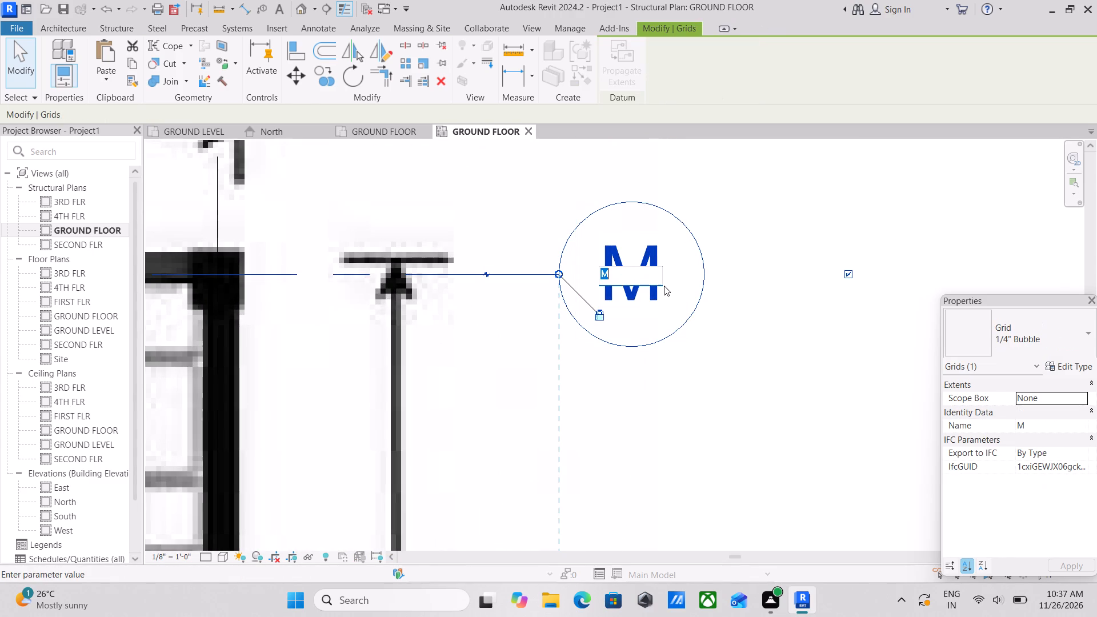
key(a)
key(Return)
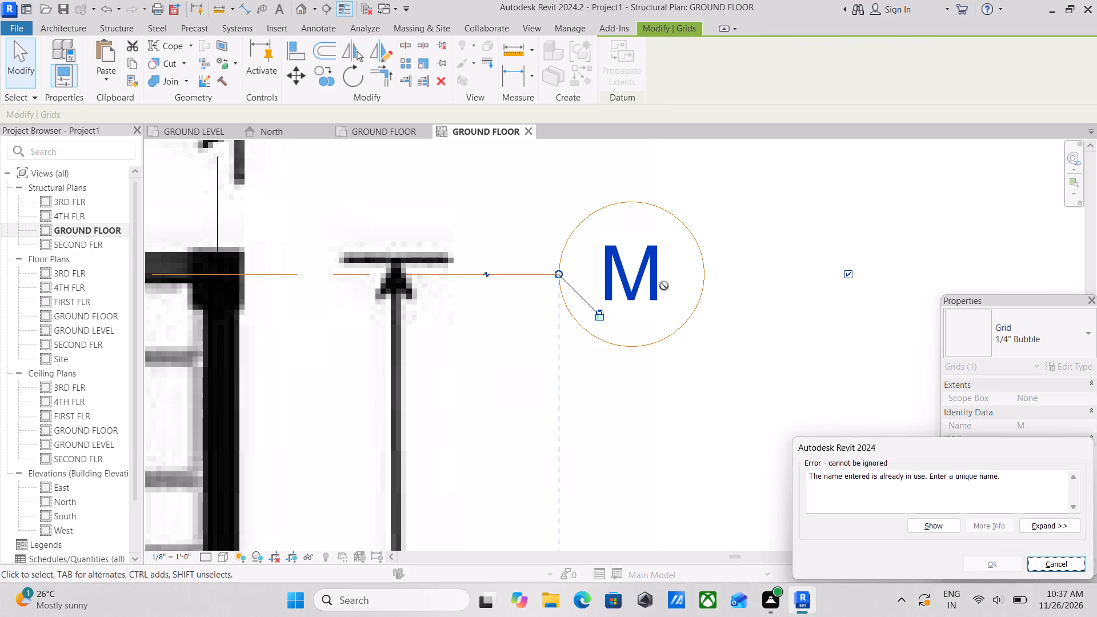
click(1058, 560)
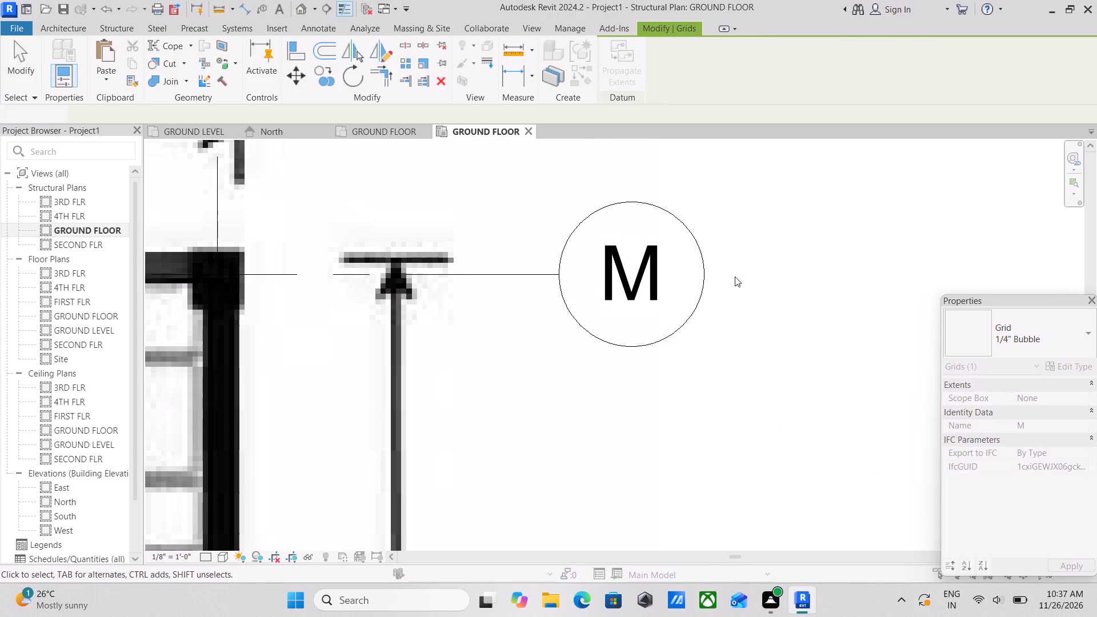
Examine the overlapping grids at the M, N, O and P bubbles beside the first floor plan.
scroll(661, 283, down, 7)
click(661, 283)
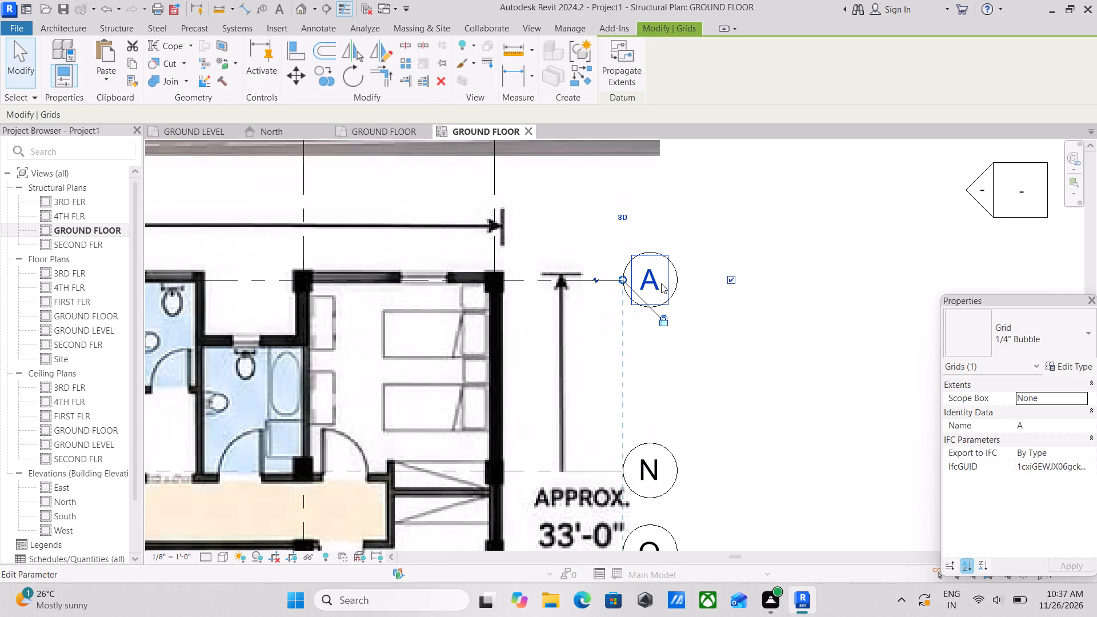
scroll(667, 476, down, 2)
middle_drag(667, 466, 632, 341)
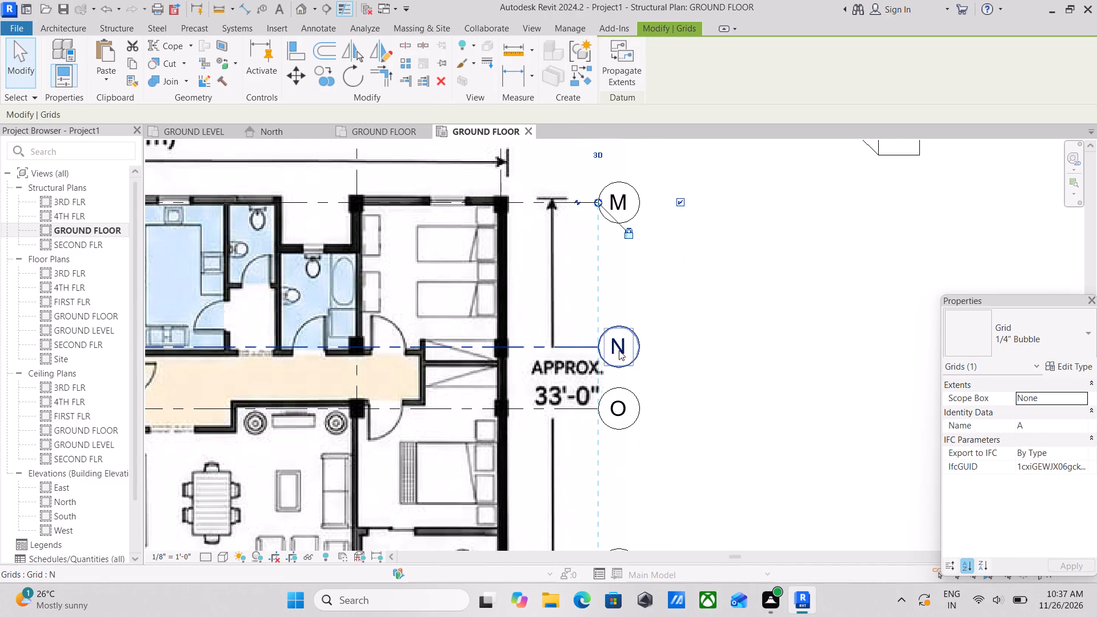
click(626, 354)
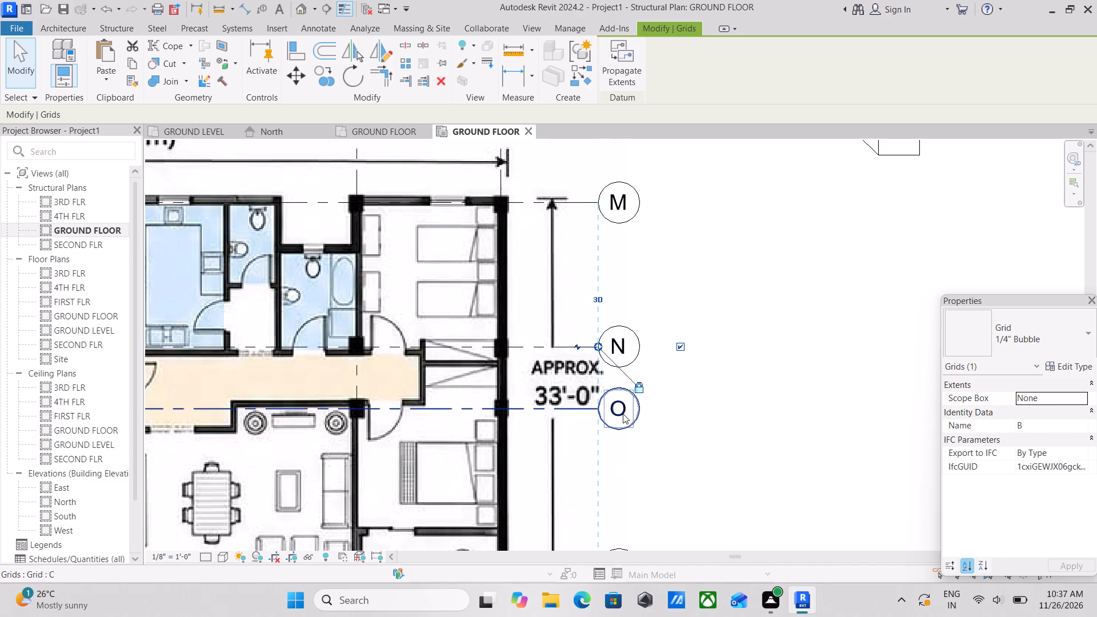
click(622, 414)
scroll(622, 414, down, 3)
middle_drag(622, 414, 598, 311)
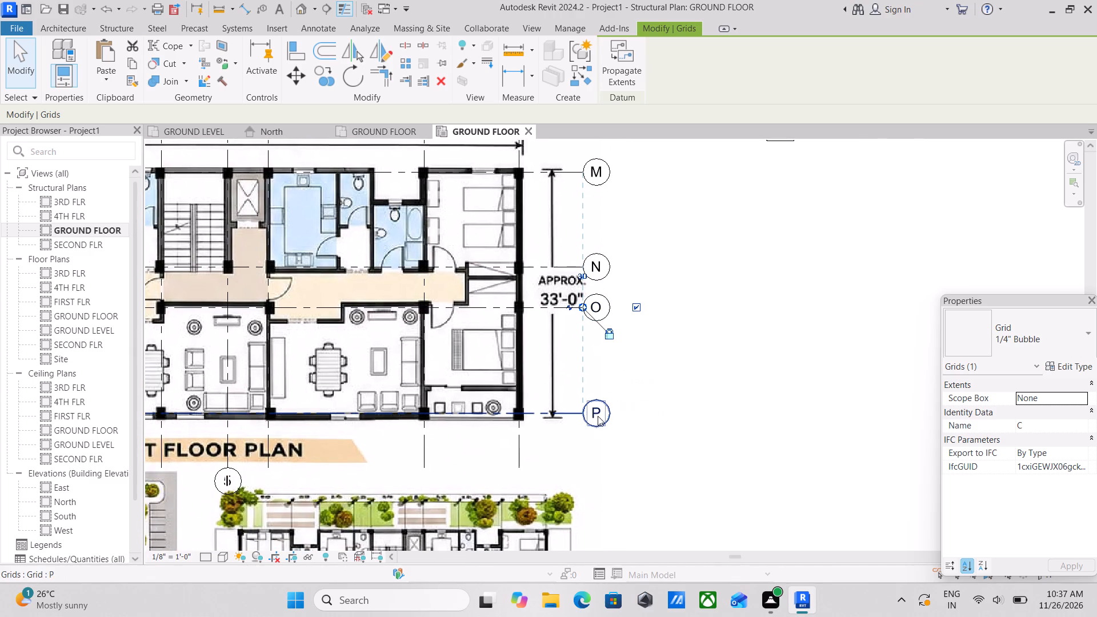
click(594, 418)
click(600, 411)
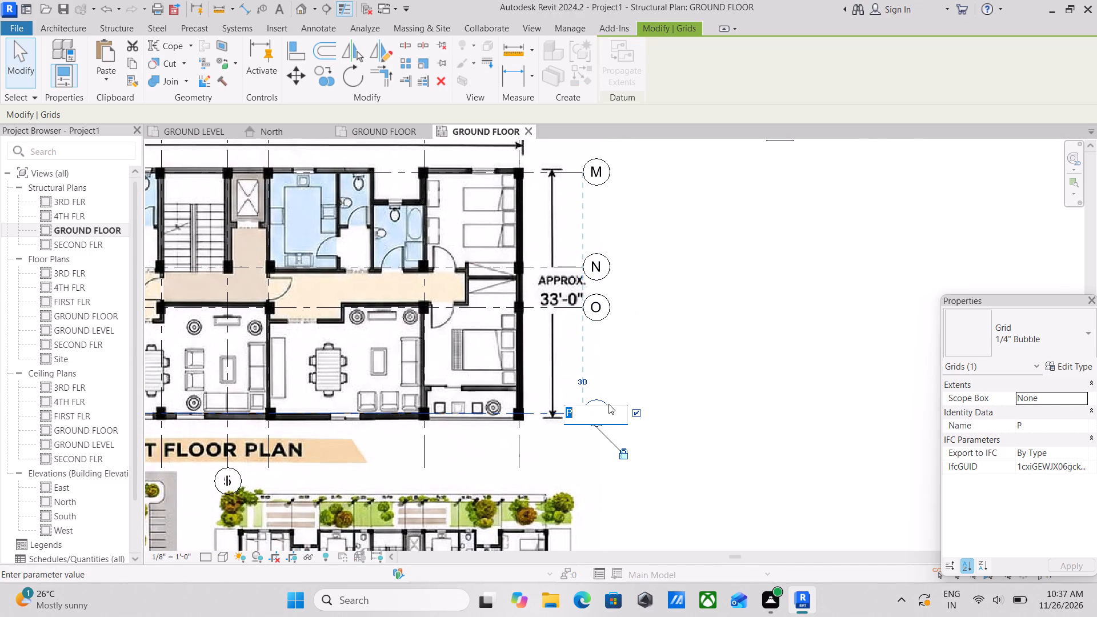
click(608, 404)
Delete the overlapping grids B and A that lie beneath grids N and M.
click(600, 267)
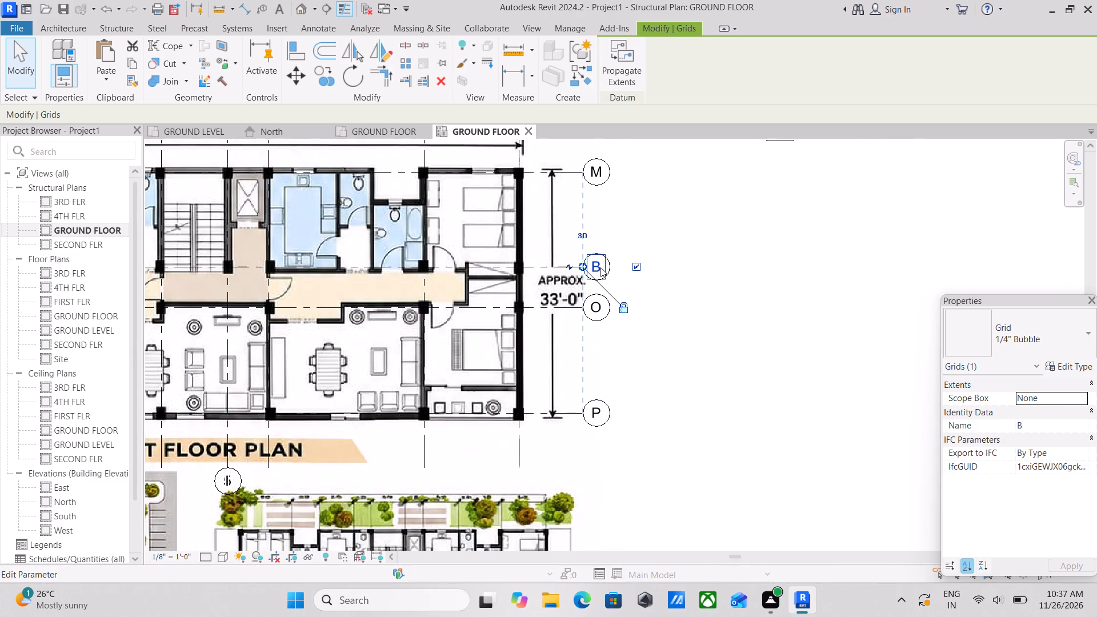
right_click(600, 267)
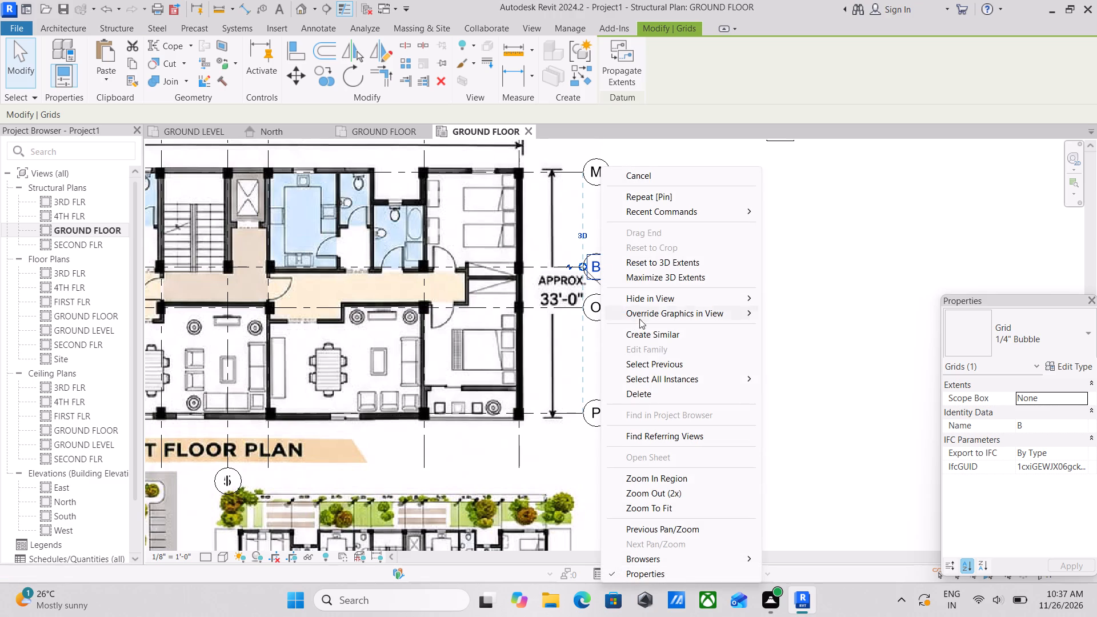
click(649, 397)
middle_drag(610, 213, 615, 311)
click(600, 261)
right_click(600, 261)
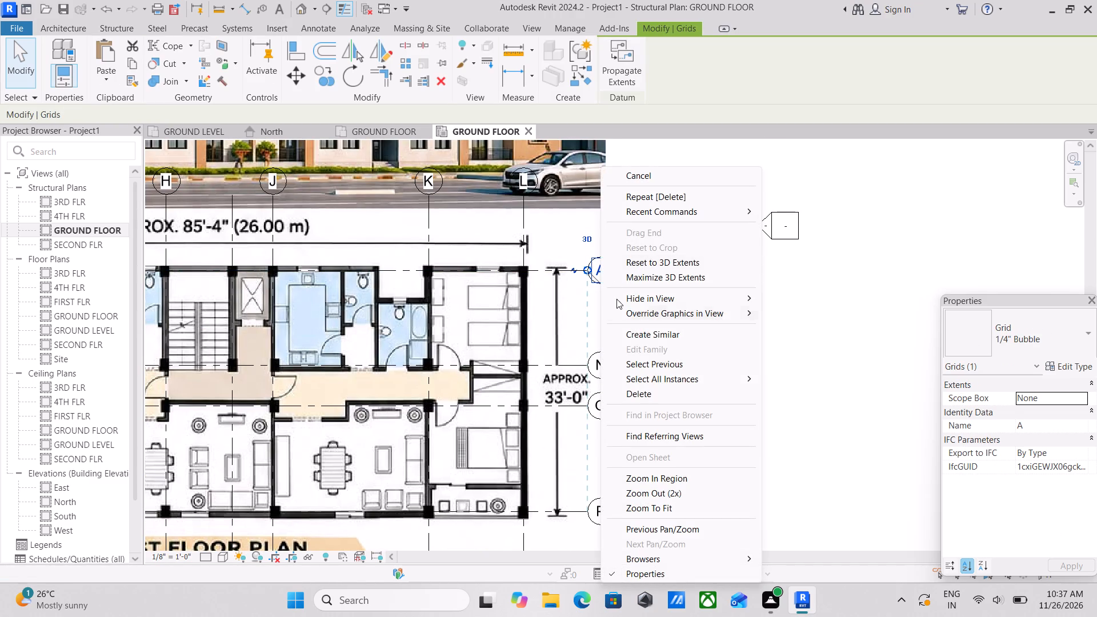
click(659, 394)
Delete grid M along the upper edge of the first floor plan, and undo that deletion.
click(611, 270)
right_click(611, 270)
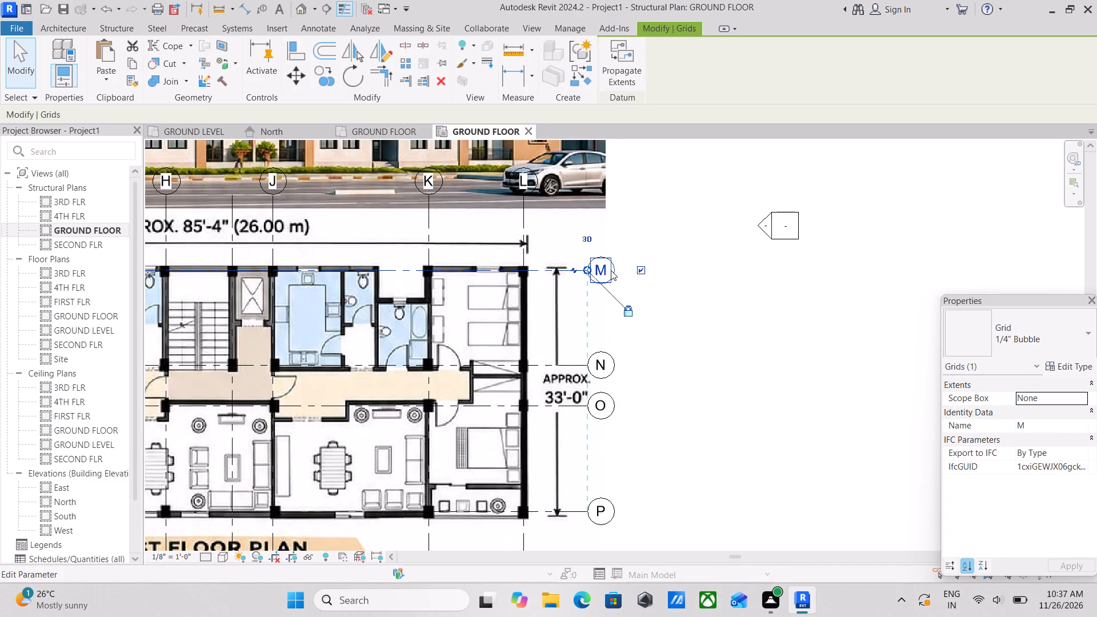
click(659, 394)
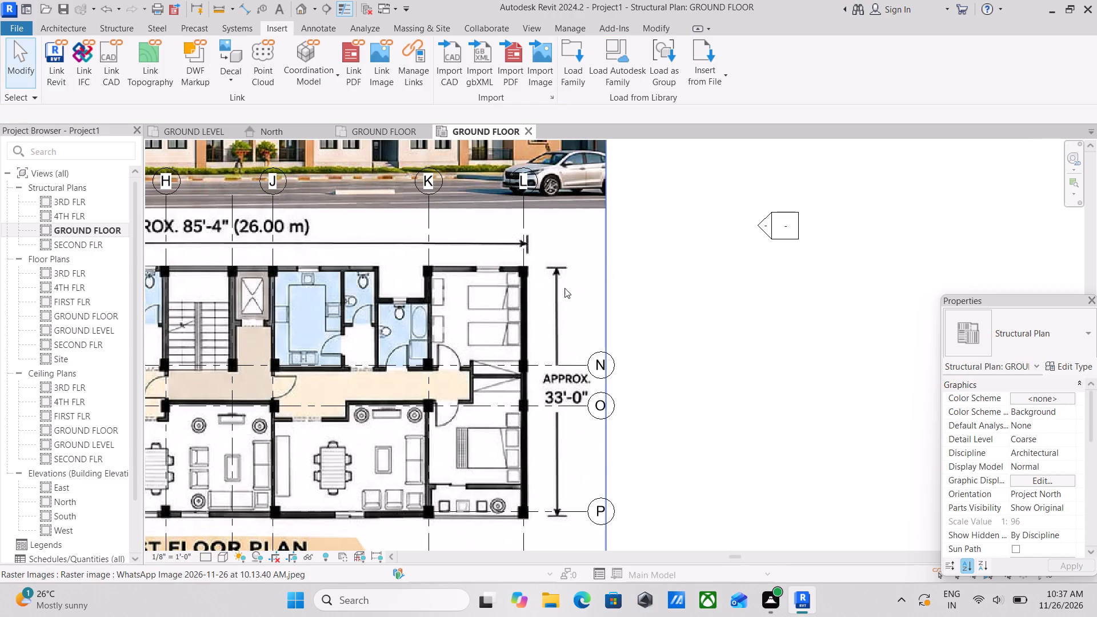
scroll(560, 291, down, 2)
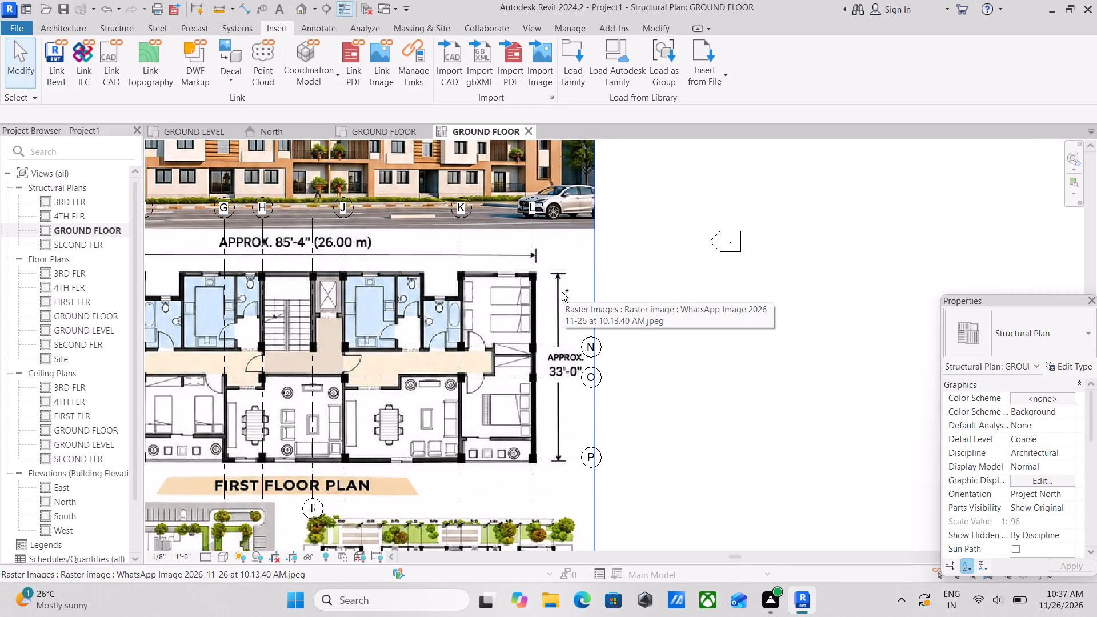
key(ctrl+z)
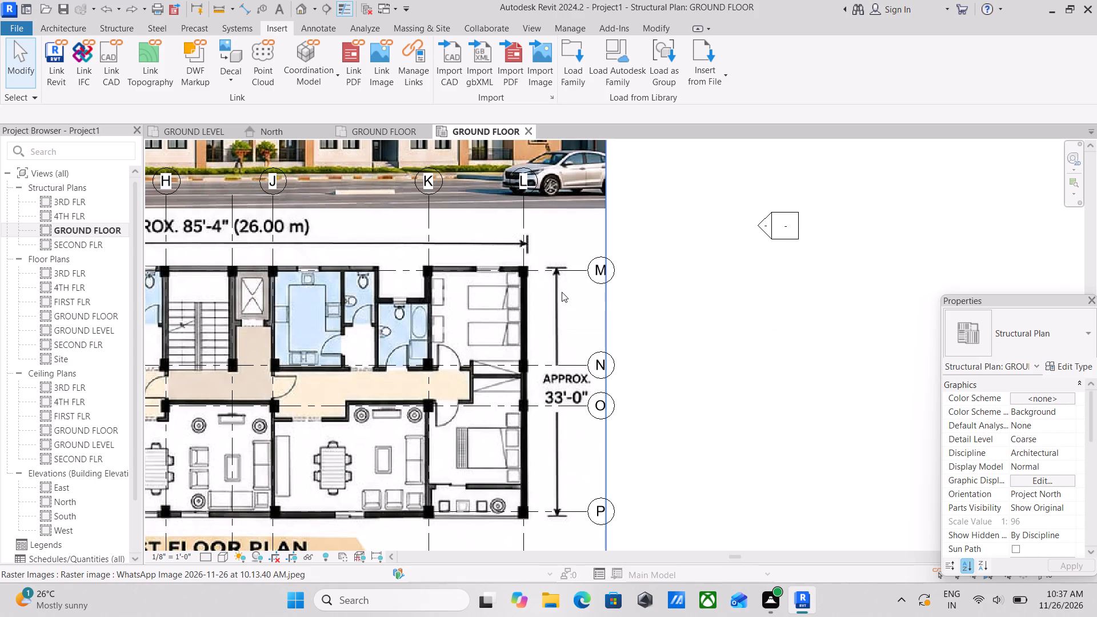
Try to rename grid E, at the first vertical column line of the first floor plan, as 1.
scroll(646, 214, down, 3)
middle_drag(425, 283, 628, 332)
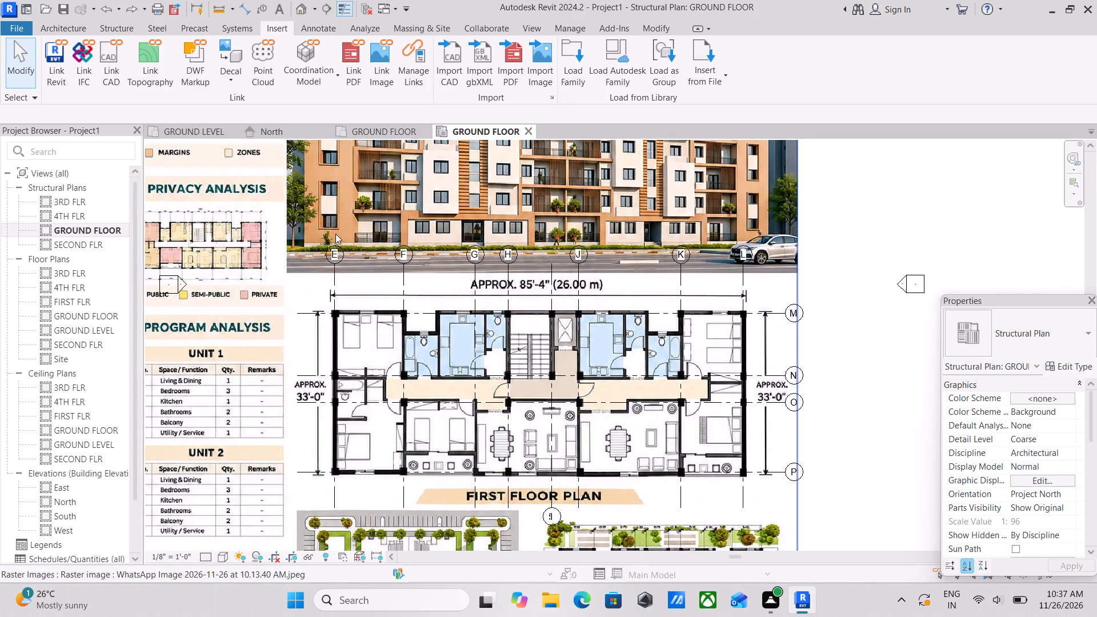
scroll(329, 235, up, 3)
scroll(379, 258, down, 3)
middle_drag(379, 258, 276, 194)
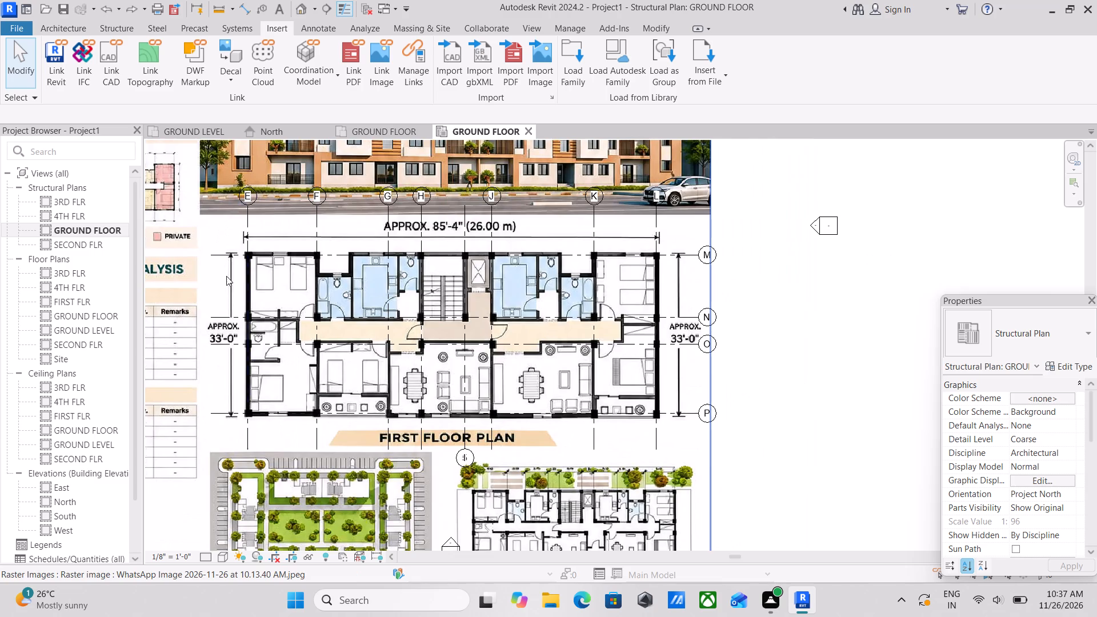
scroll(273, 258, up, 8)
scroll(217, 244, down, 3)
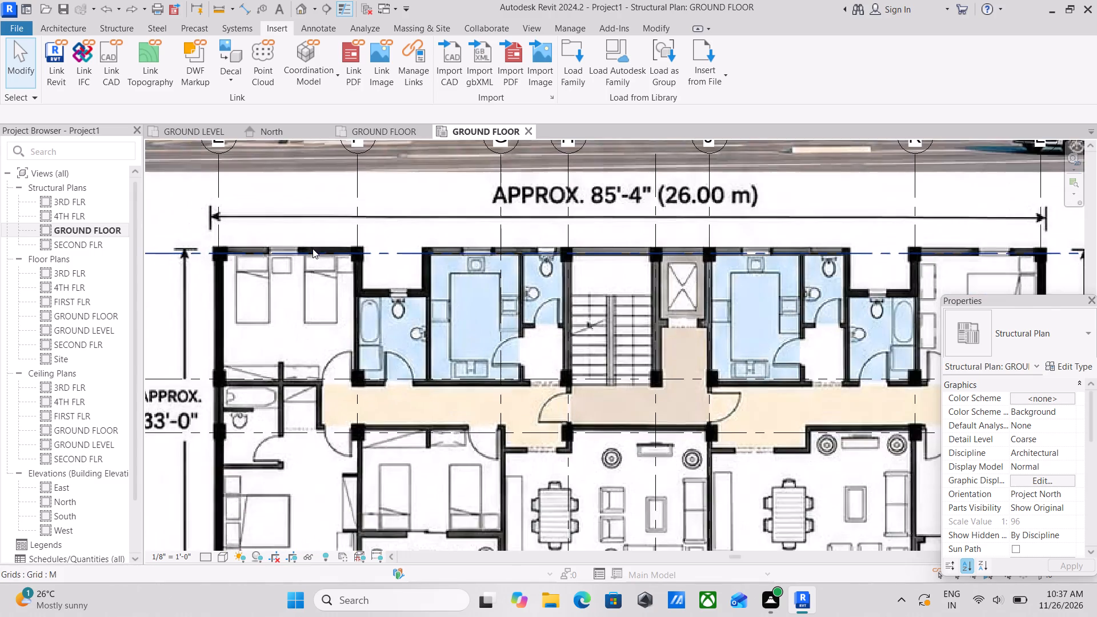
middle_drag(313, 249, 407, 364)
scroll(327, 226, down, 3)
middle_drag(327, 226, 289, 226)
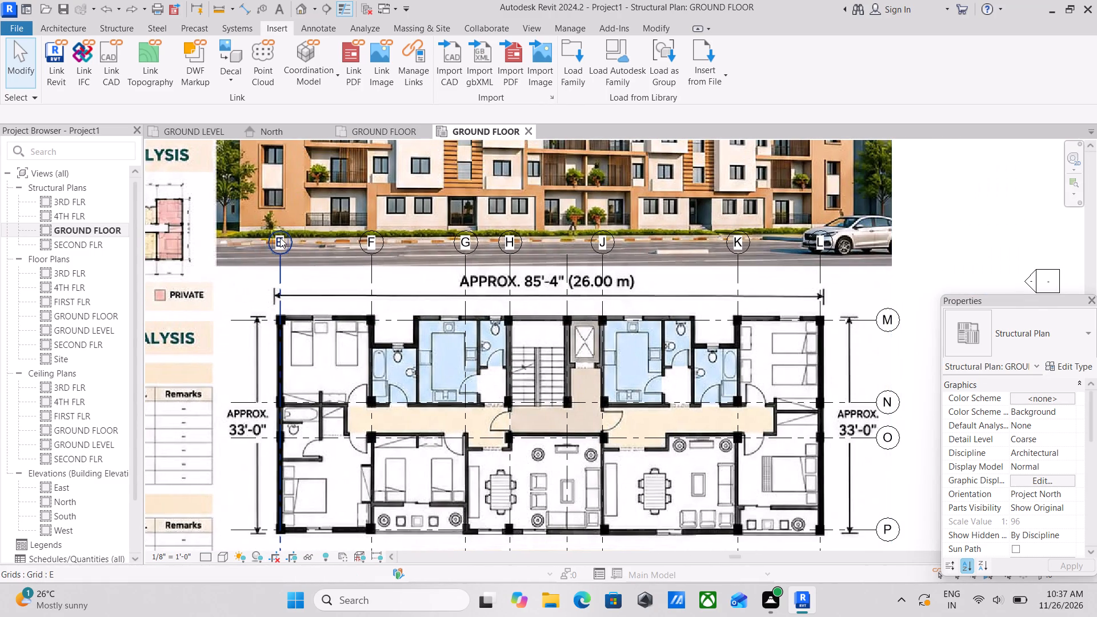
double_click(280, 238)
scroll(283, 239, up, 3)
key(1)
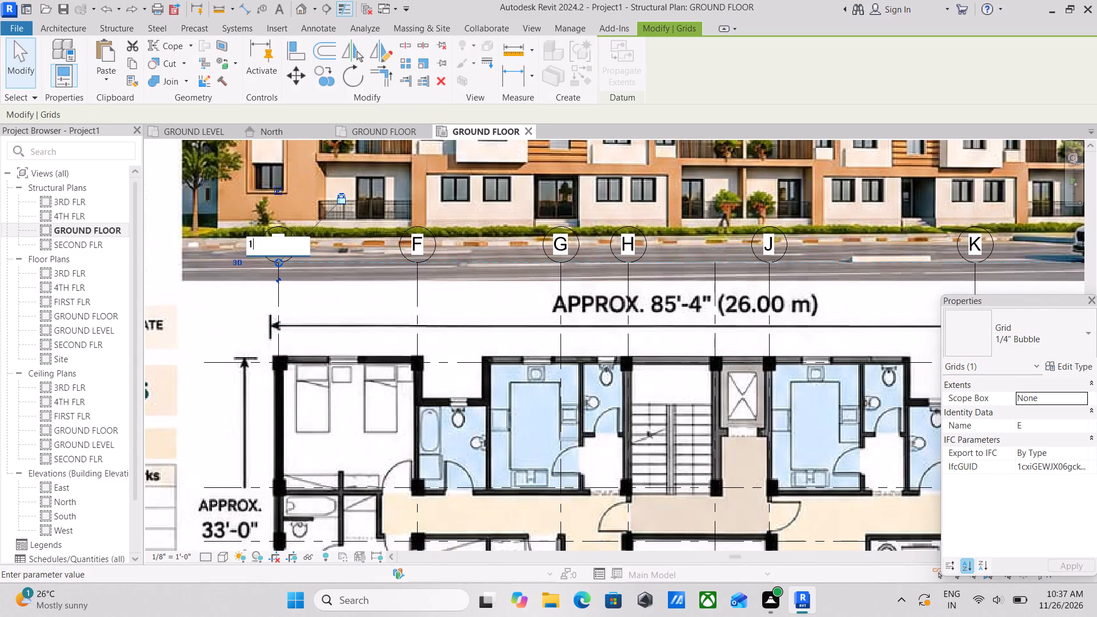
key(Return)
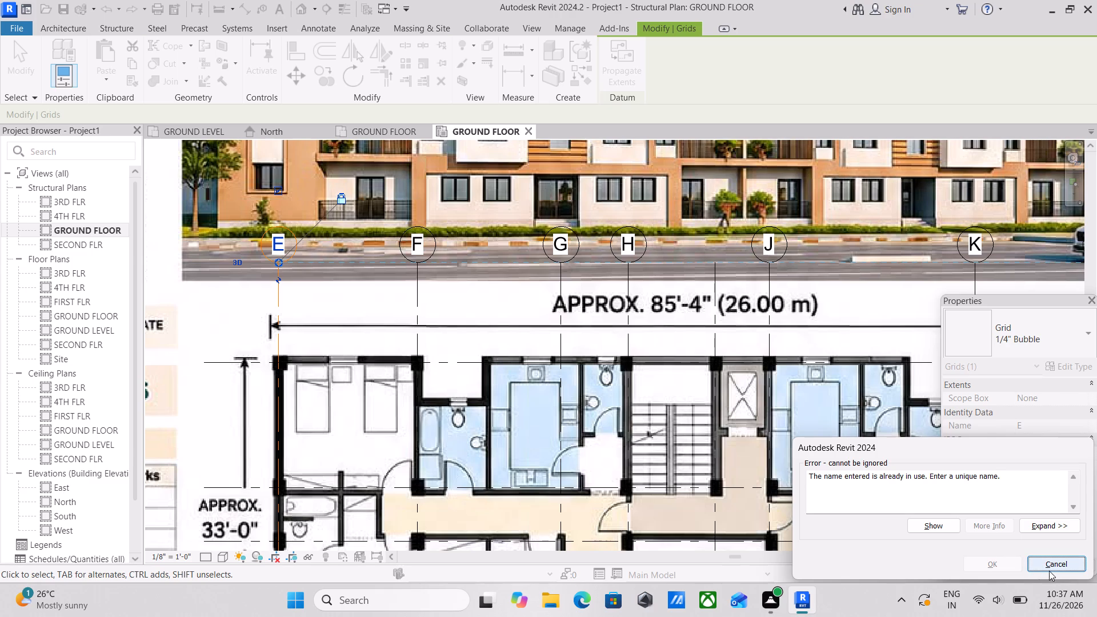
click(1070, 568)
Switch to the GROUND LEVEL floor plan and examine the lettered grids there.
scroll(875, 387, down, 1)
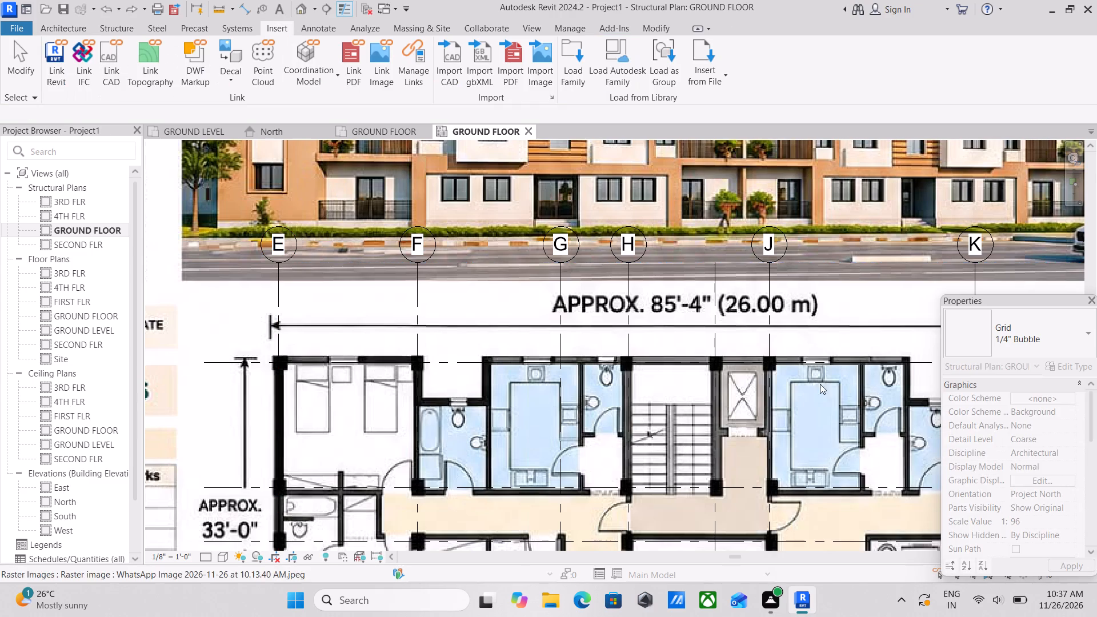
scroll(620, 338, down, 6)
scroll(738, 302, down, 2)
middle_drag(737, 302, 690, 292)
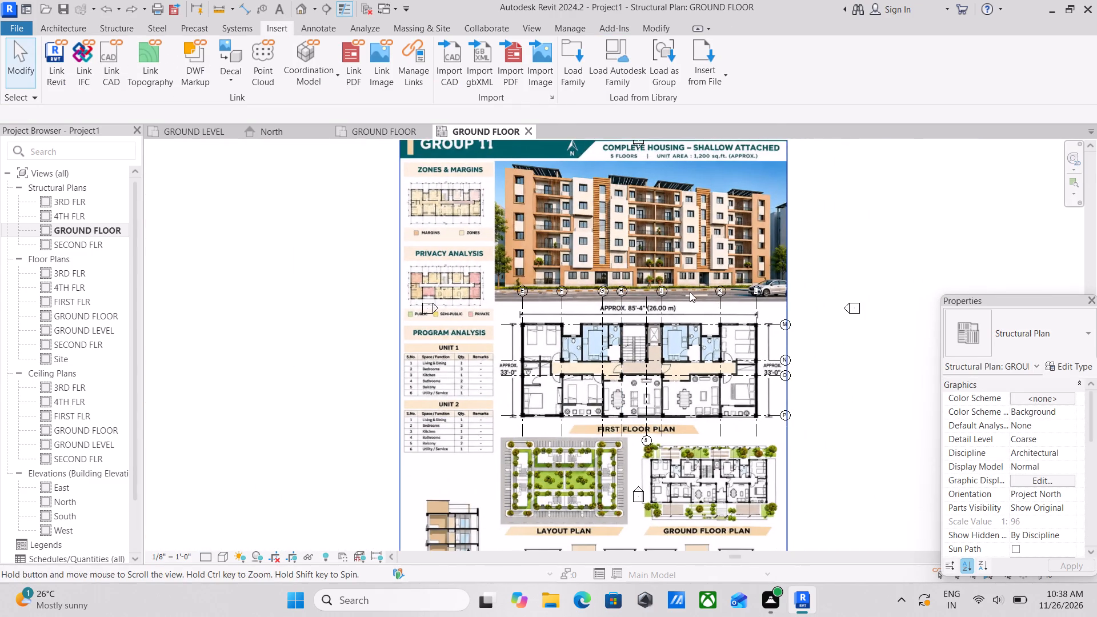
scroll(727, 416, up, 3)
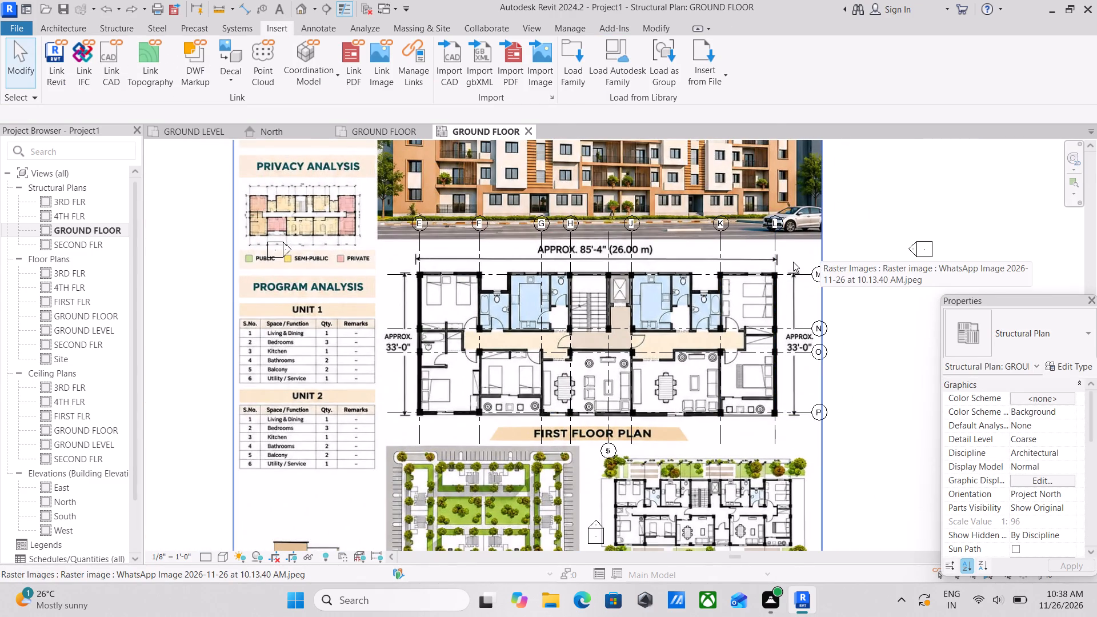
scroll(831, 367, down, 2)
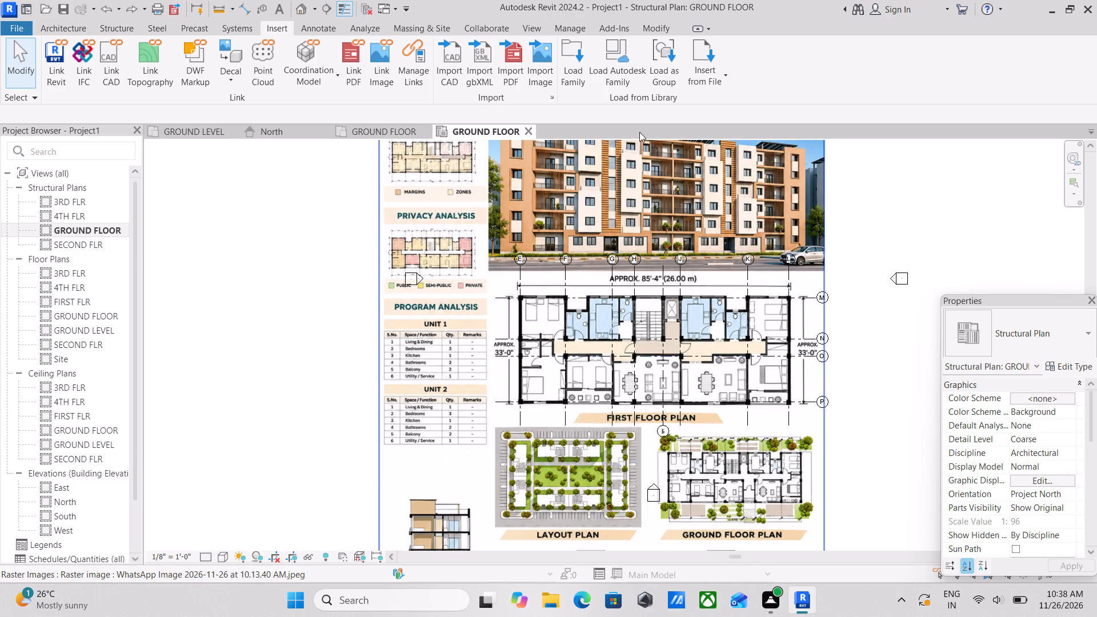
click(197, 135)
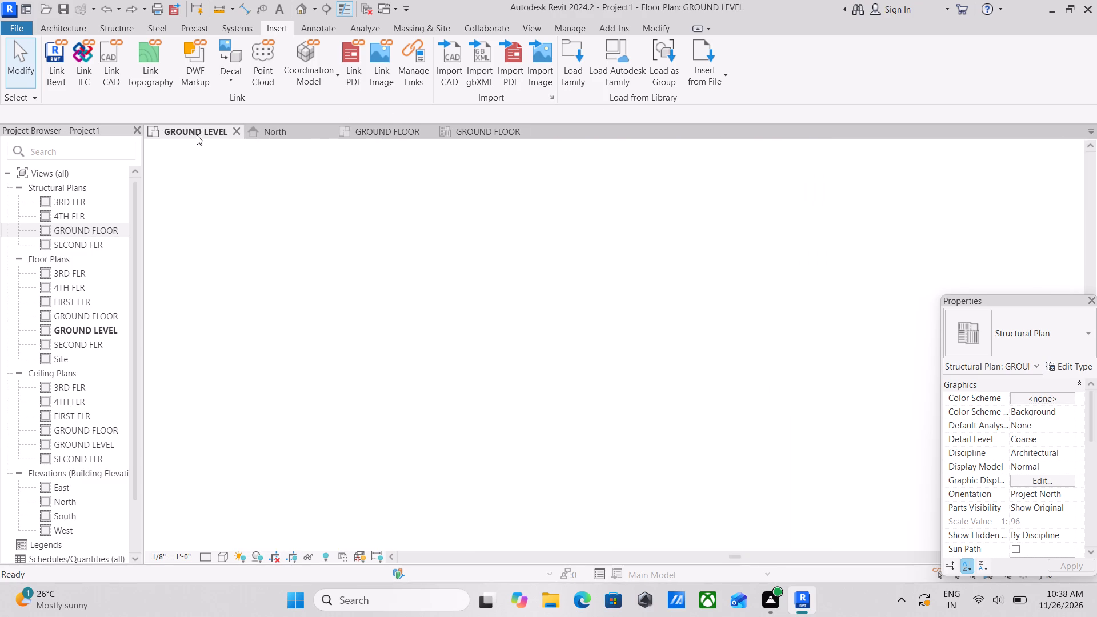
scroll(500, 414, up, 4)
scroll(537, 336, up, 3)
scroll(477, 283, up, 2)
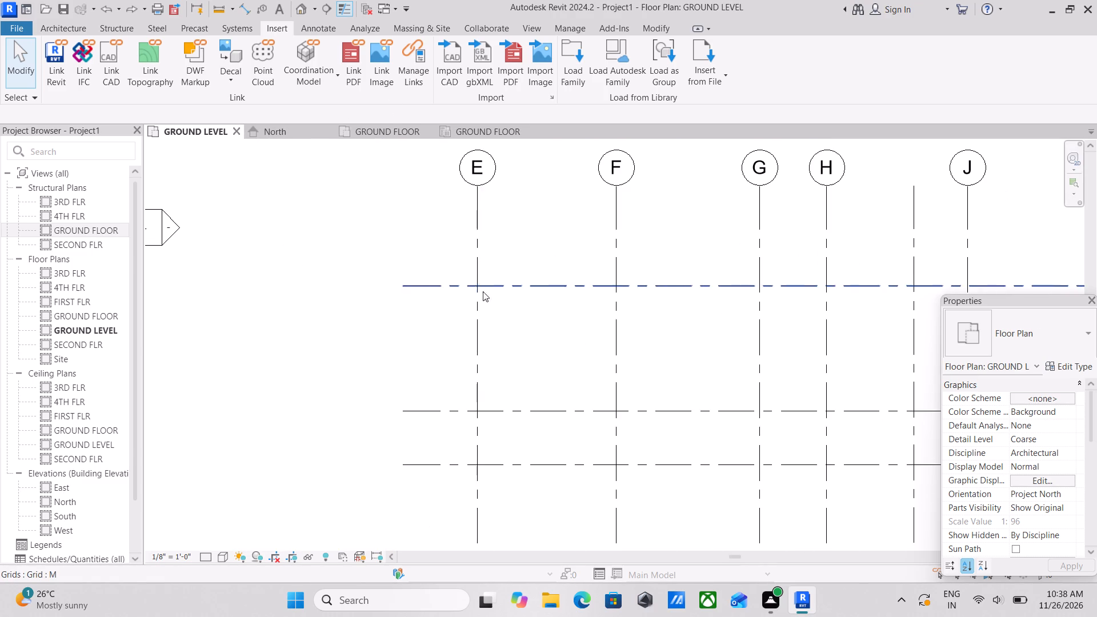
middle_drag(508, 343, 534, 414)
scroll(551, 400, down, 1)
middle_drag(550, 399, 478, 357)
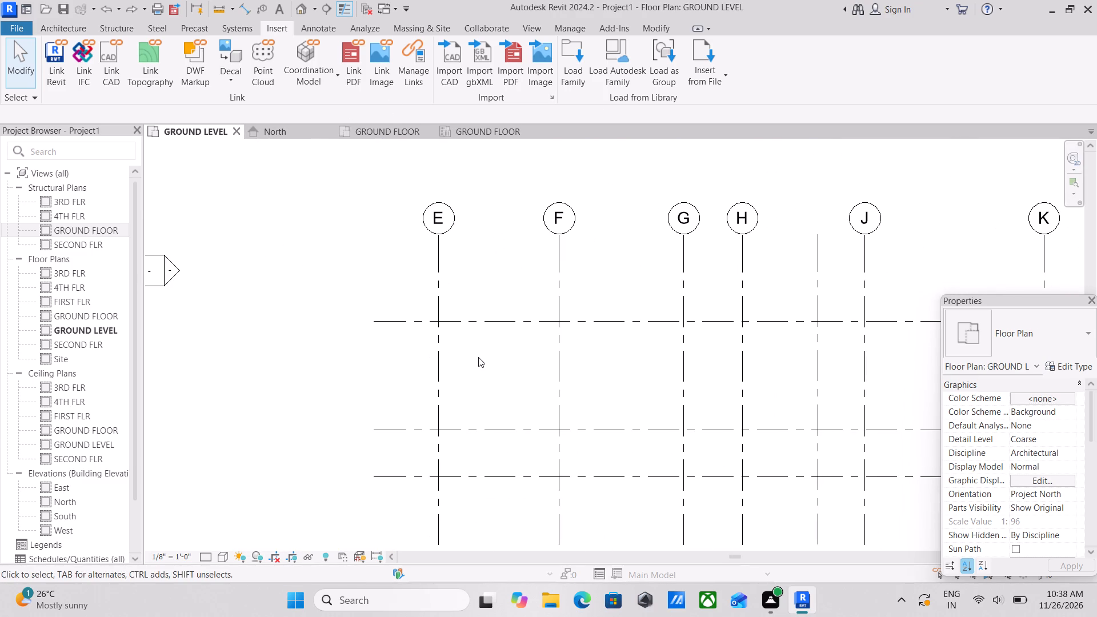
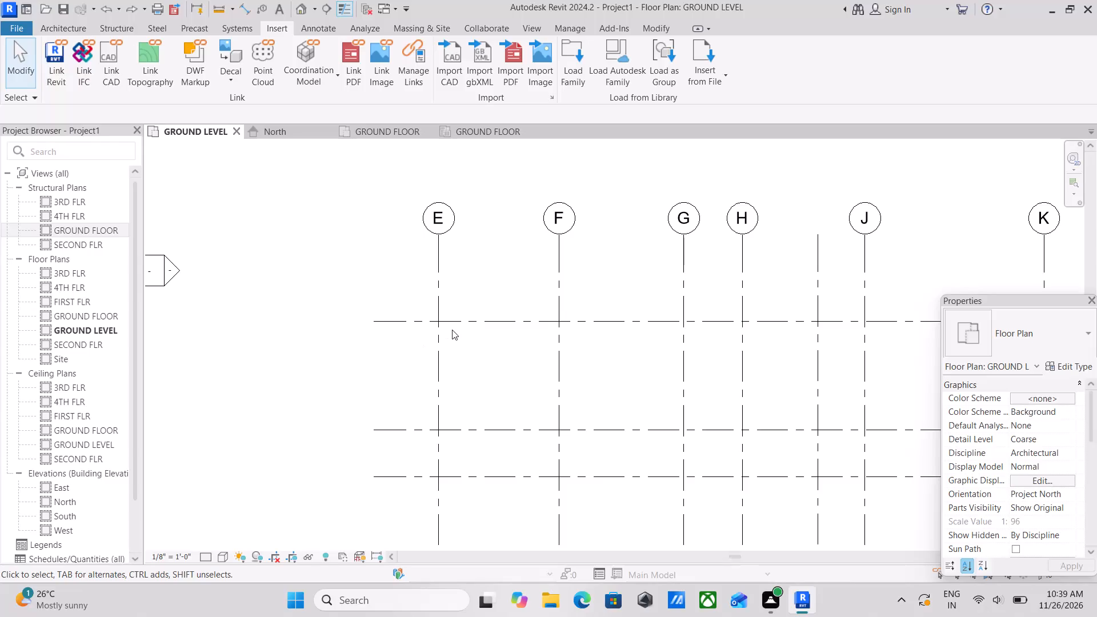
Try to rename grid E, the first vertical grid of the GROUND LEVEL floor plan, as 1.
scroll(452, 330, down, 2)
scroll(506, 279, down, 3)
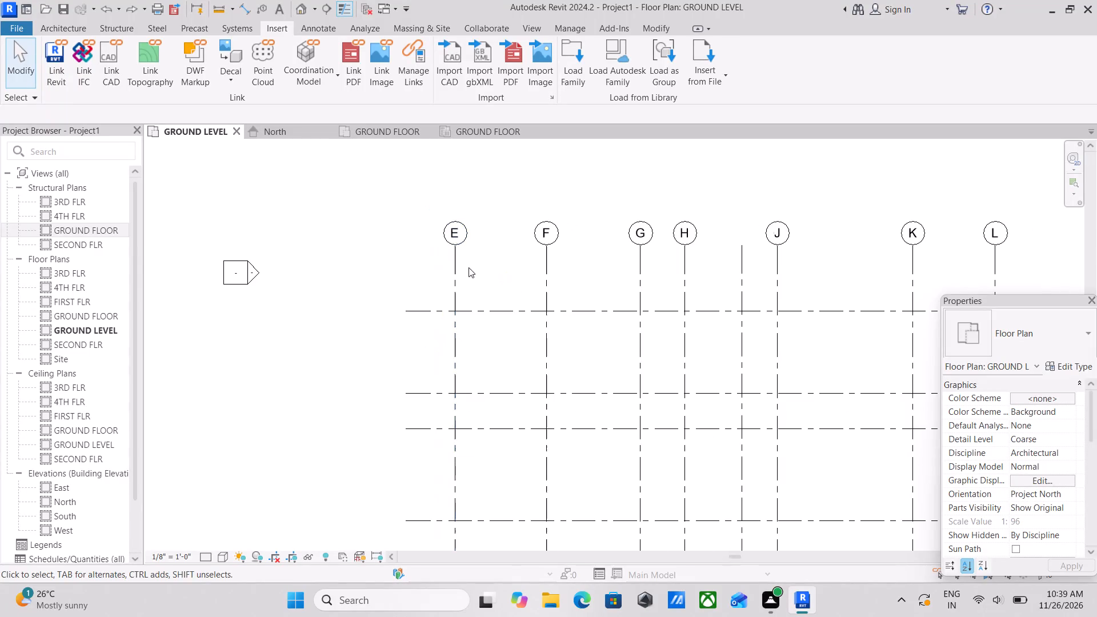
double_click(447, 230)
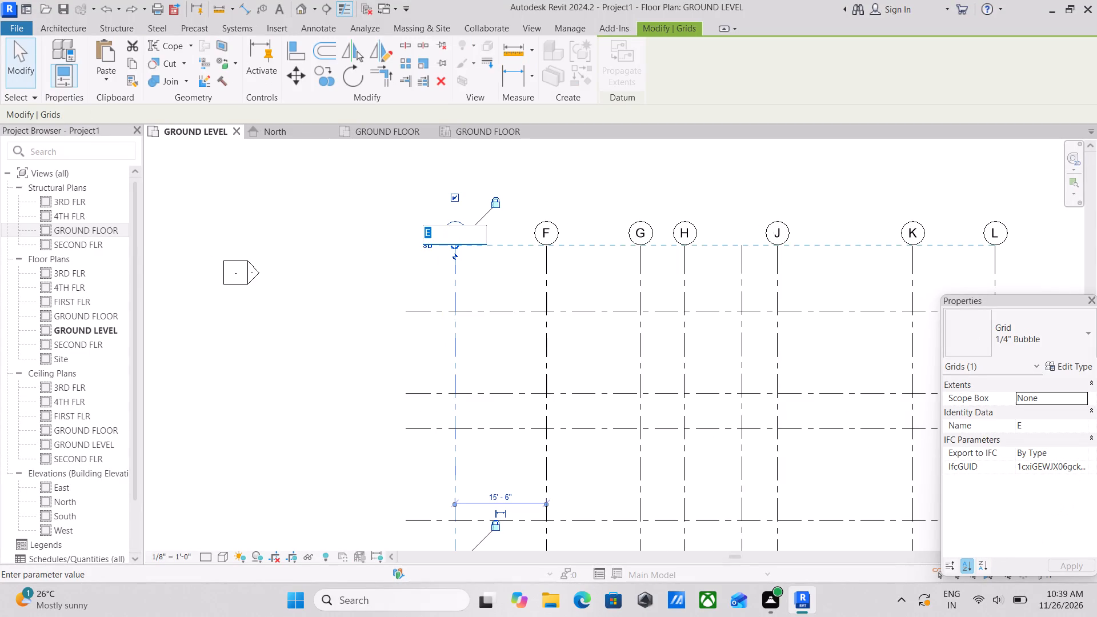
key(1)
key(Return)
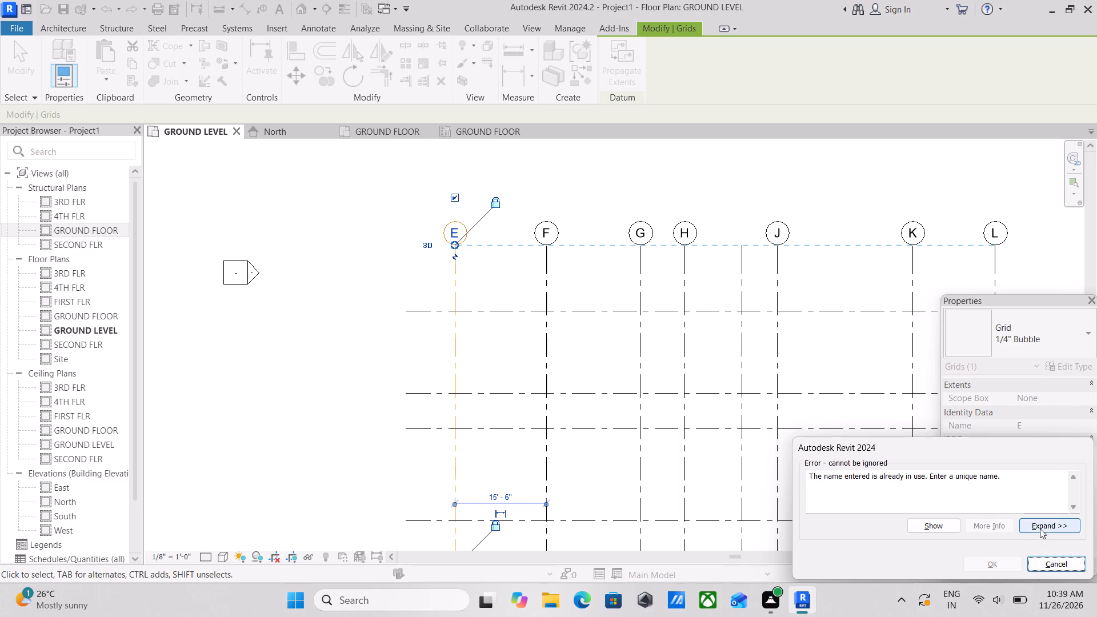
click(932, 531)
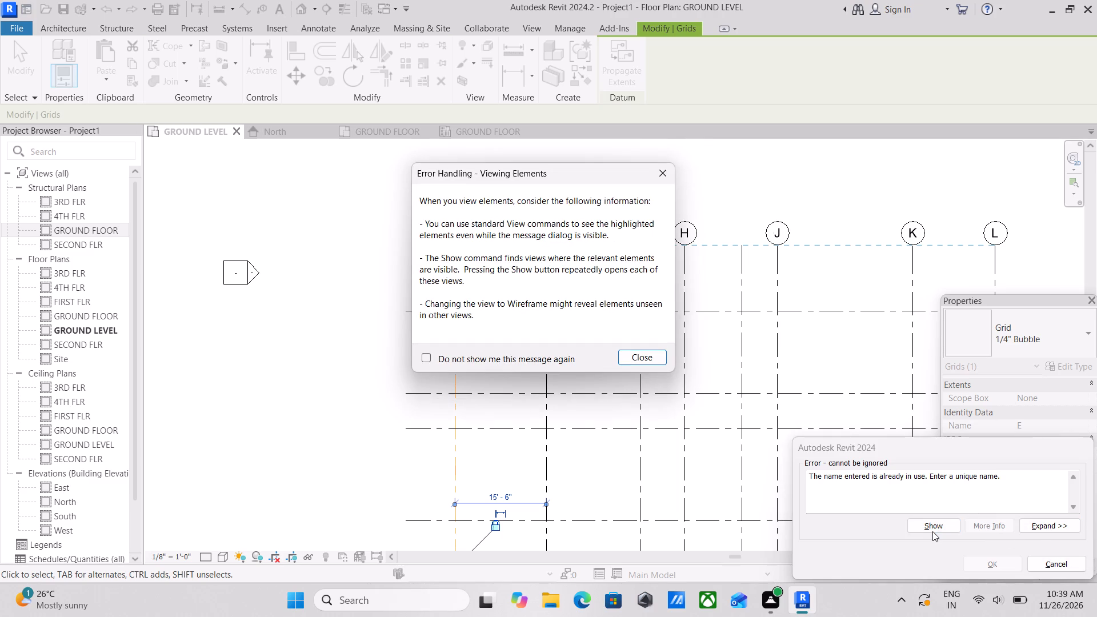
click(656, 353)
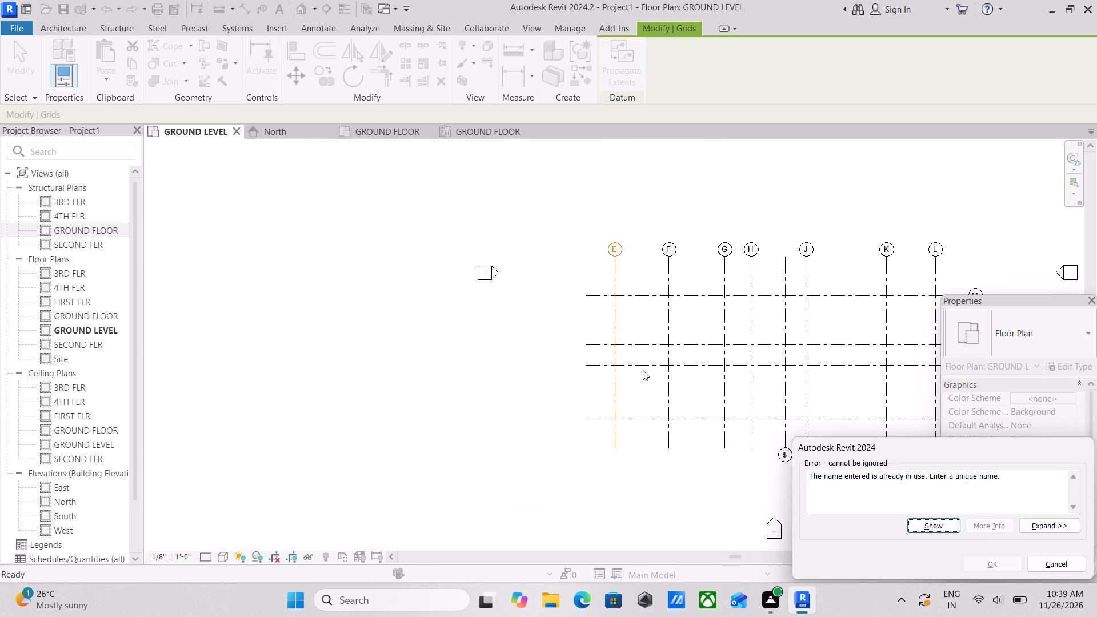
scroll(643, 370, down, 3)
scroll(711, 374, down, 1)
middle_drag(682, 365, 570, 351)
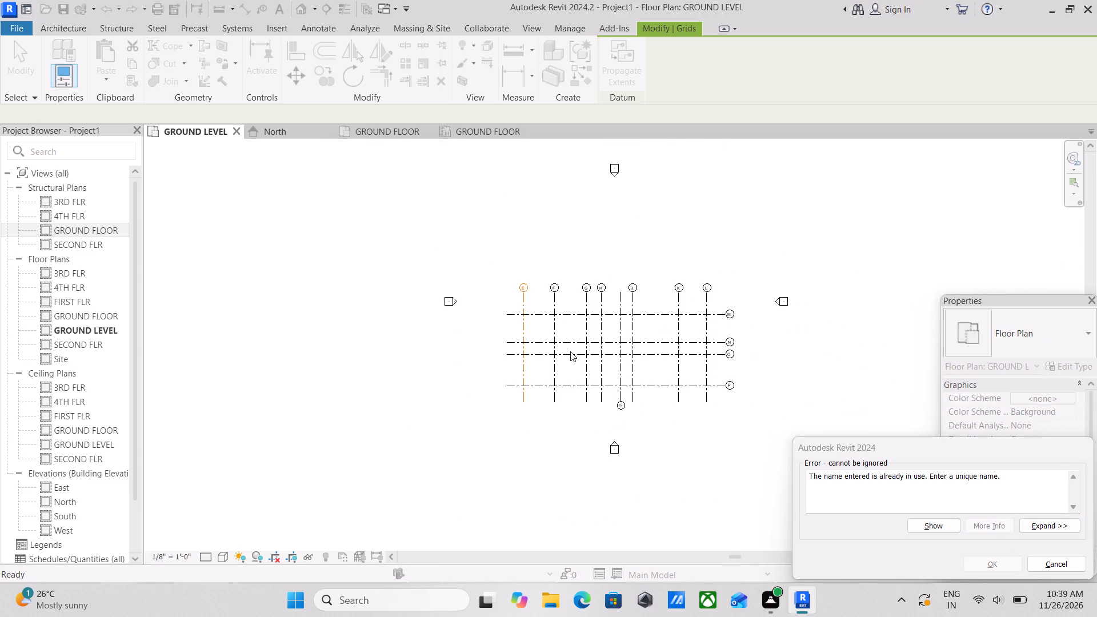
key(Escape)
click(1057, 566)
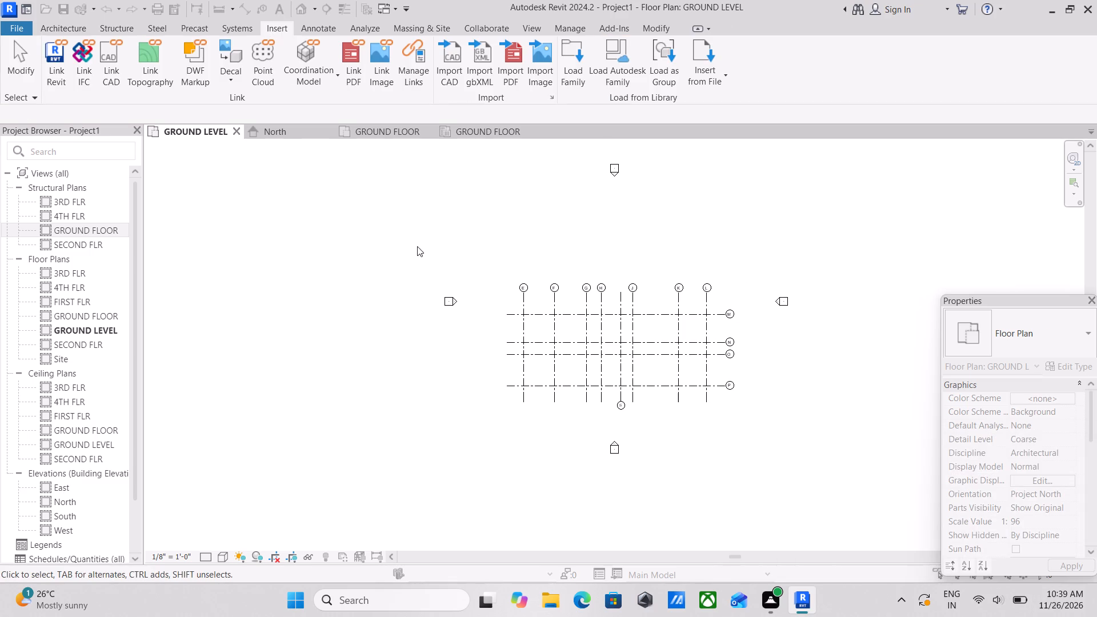
Open the 4TH FLR structural plan to check which grids it shows.
scroll(417, 246, up, 3)
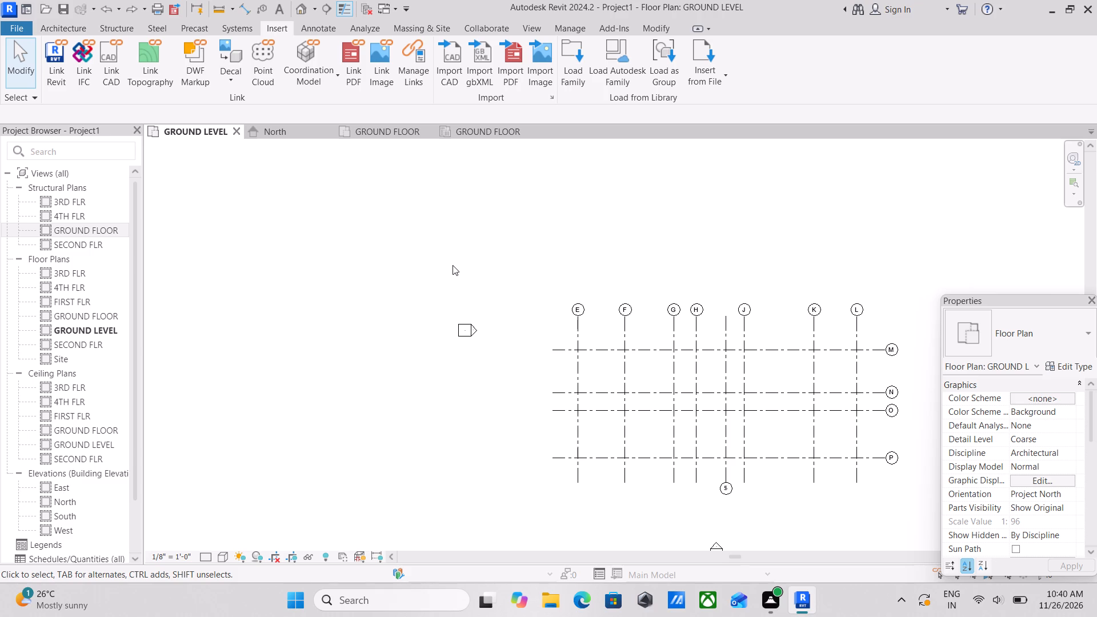
scroll(1011, 427, up, 3)
scroll(718, 395, down, 1)
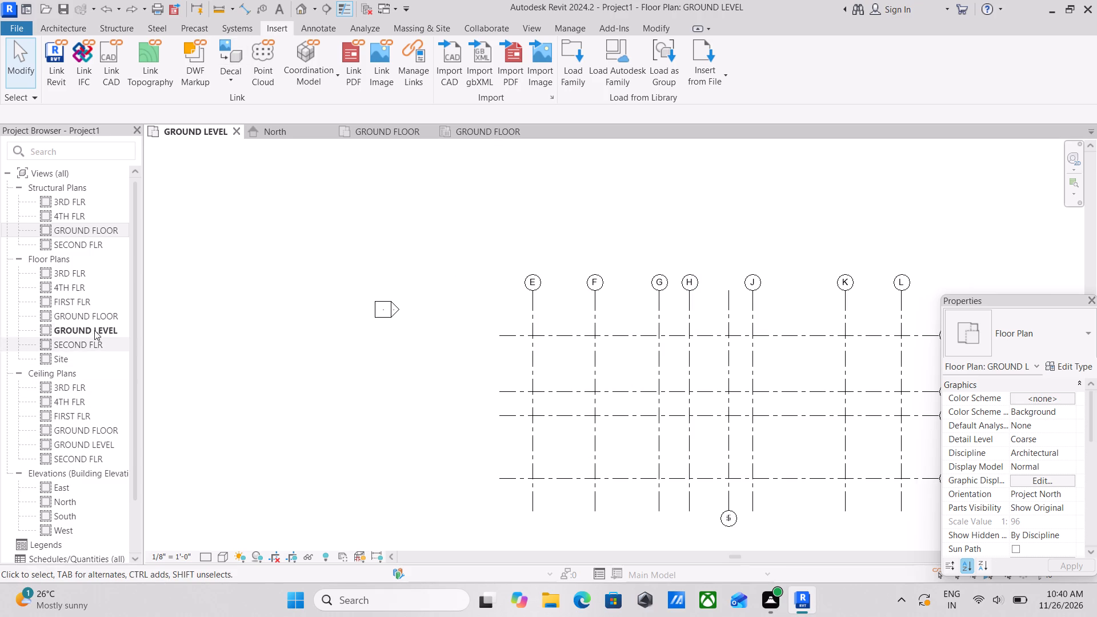
double_click(62, 212)
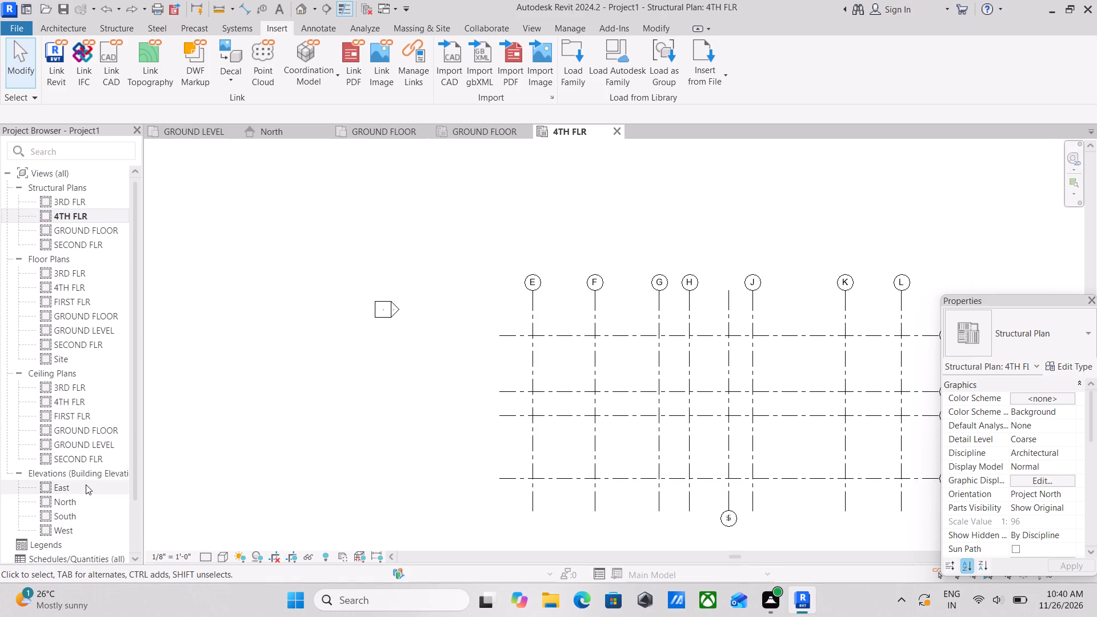
Open the North elevation and examine the overlapping grid bubbles above the 4TH FLR level.
scroll(70, 476, down, 2)
double_click(71, 443)
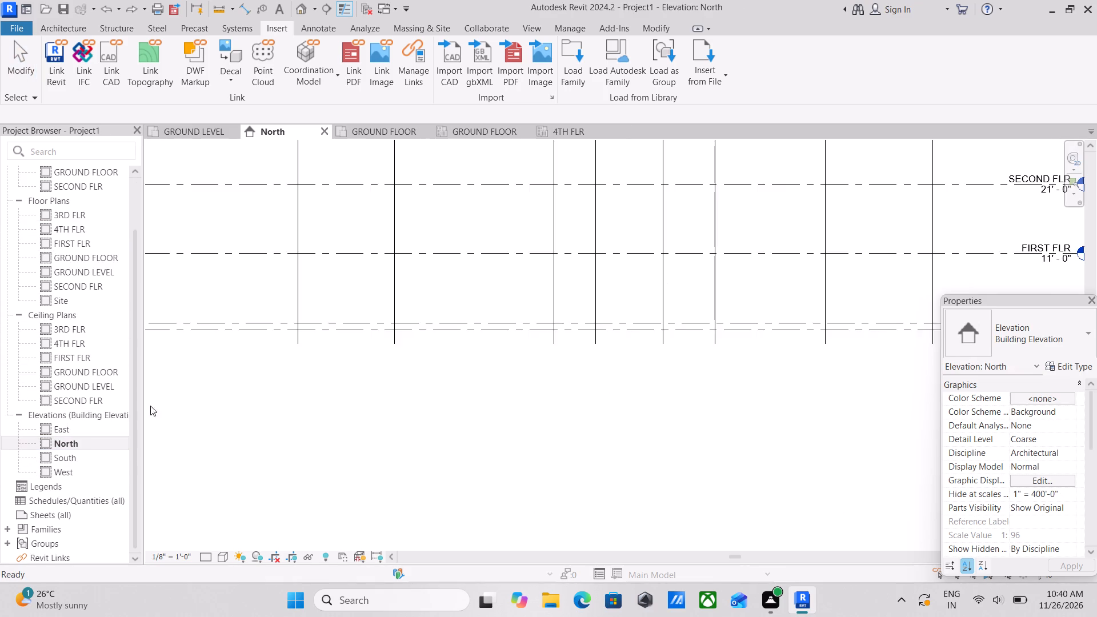
scroll(255, 370, down, 2)
scroll(650, 334, up, 2)
scroll(510, 343, up, 3)
scroll(584, 373, down, 2)
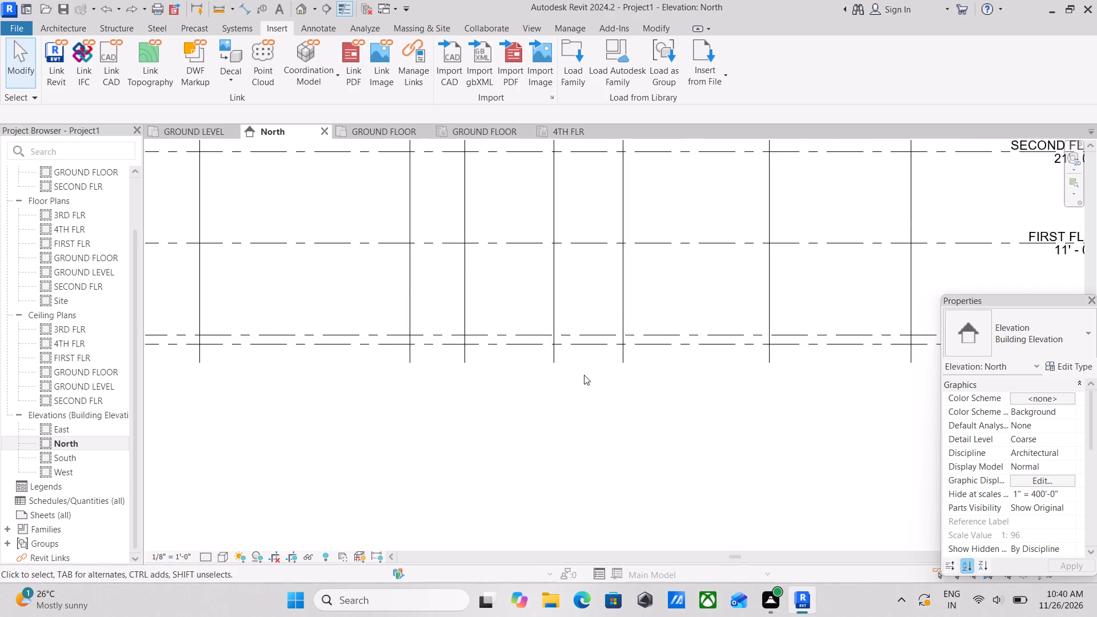
scroll(584, 375, down, 1)
scroll(509, 400, down, 2)
scroll(415, 411, down, 1)
middle_drag(440, 428, 526, 529)
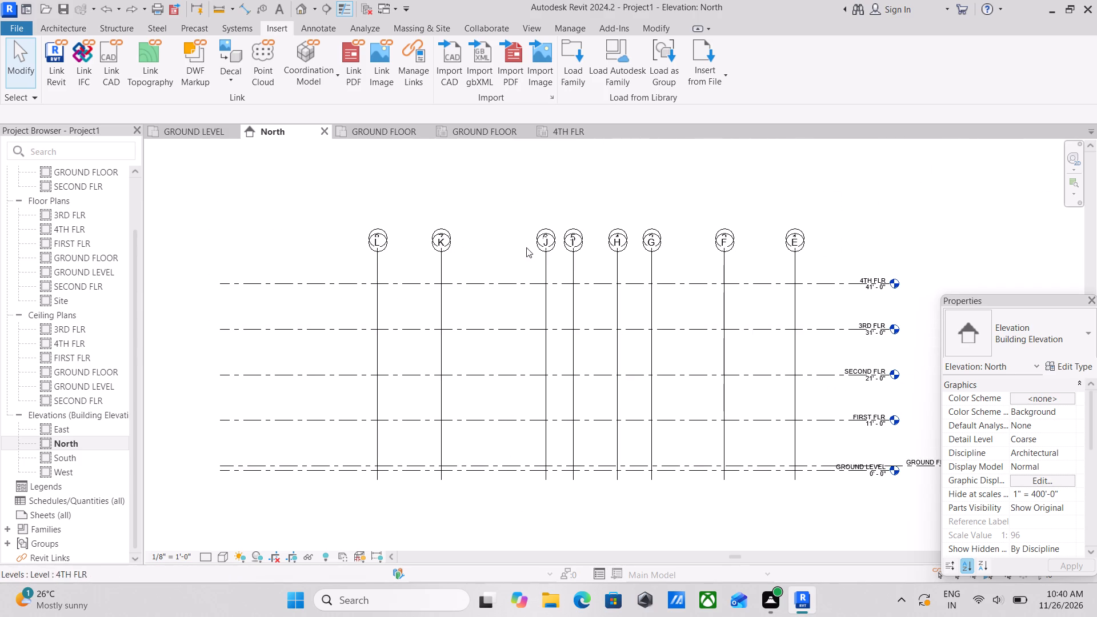
scroll(552, 234, up, 8)
click(513, 247)
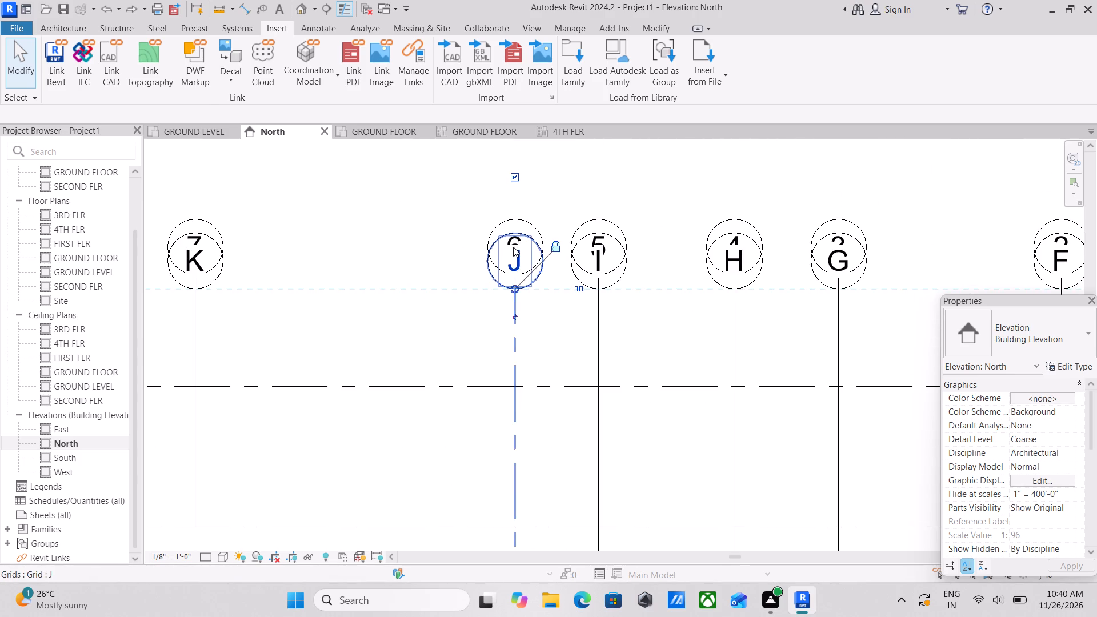
scroll(513, 247, down, 5)
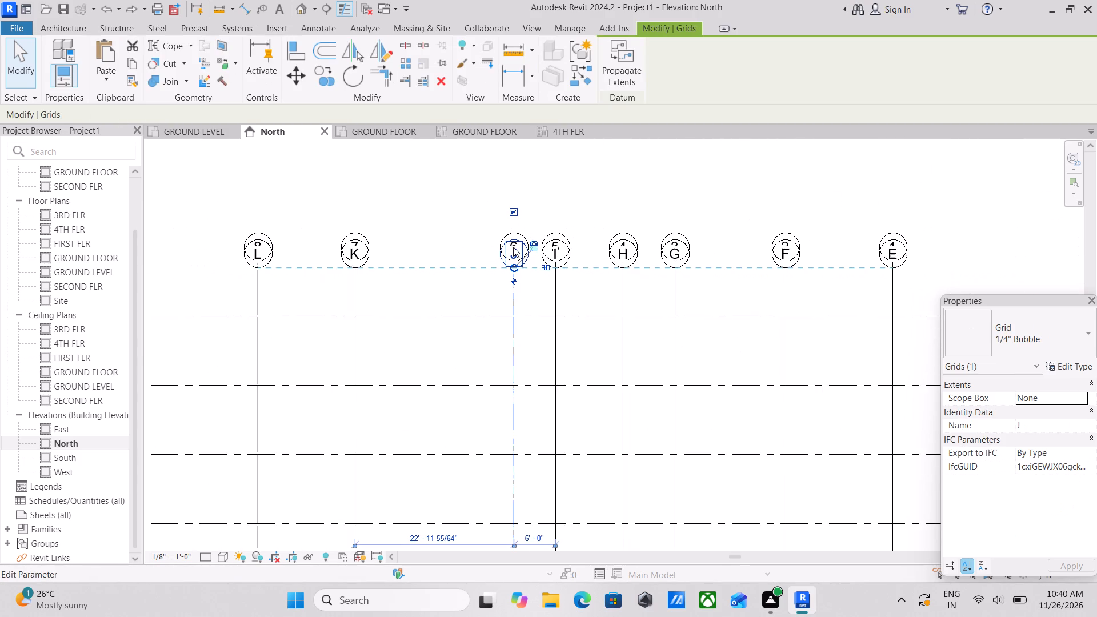
scroll(863, 229, up, 1)
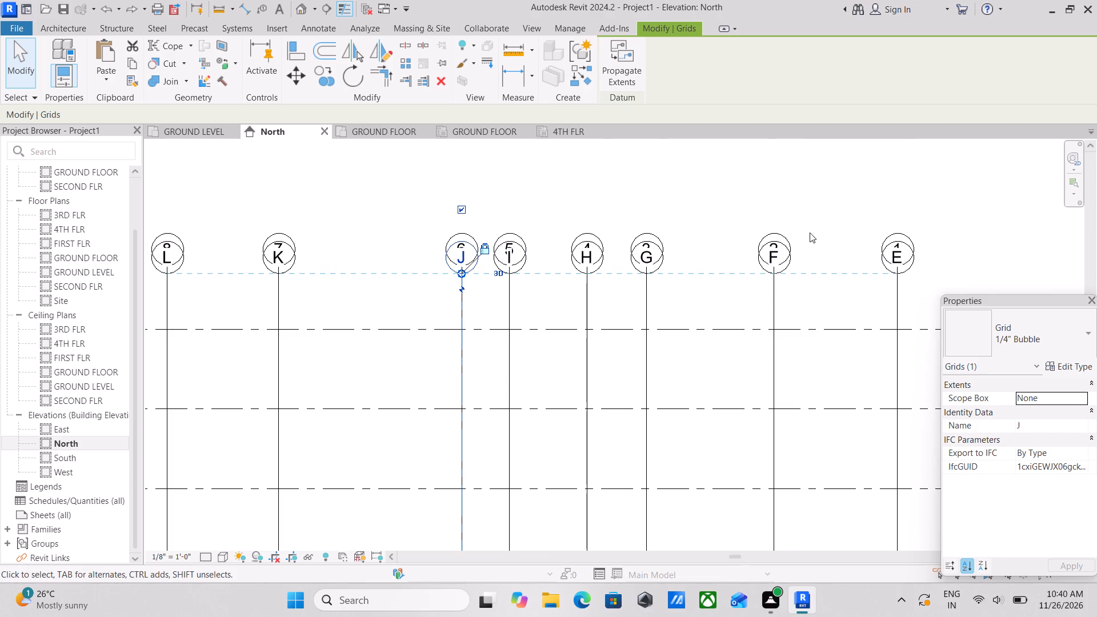
Raise the upper ends of the aligned numbered grids 1 to 8 clear of the lettered grid bubbles in the North elevation.
click(773, 234)
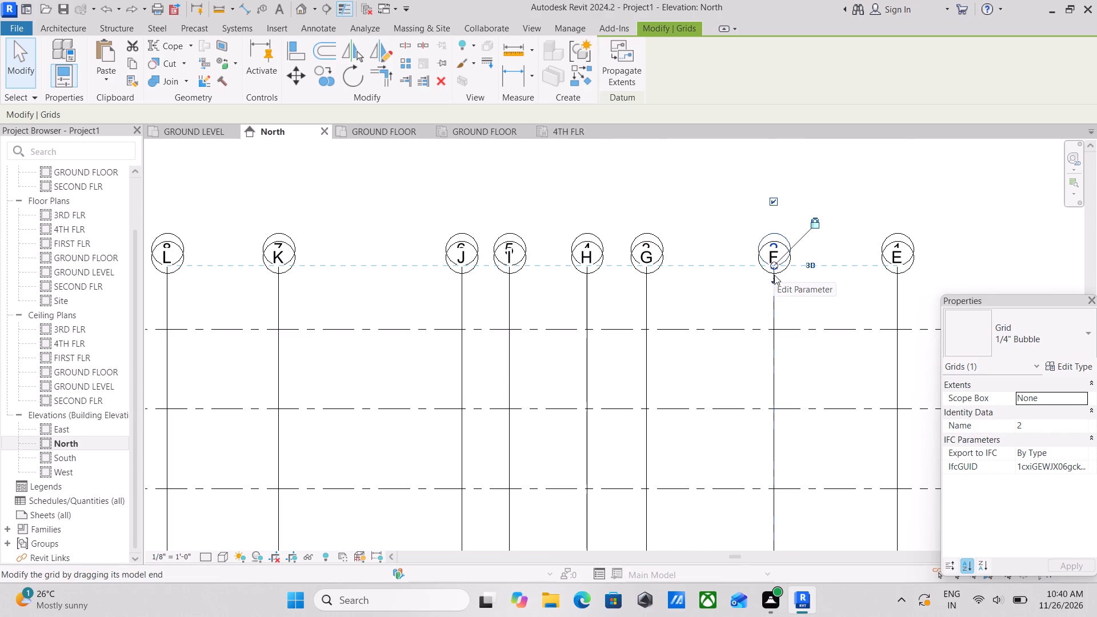
drag(771, 267, 778, 226)
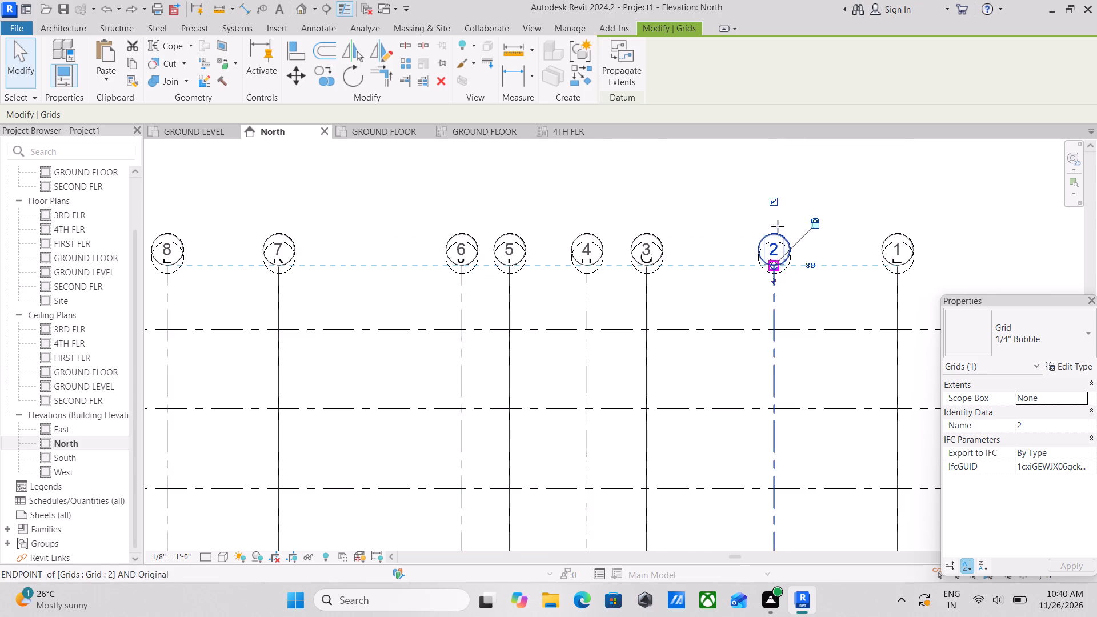
drag(778, 226, 771, 194)
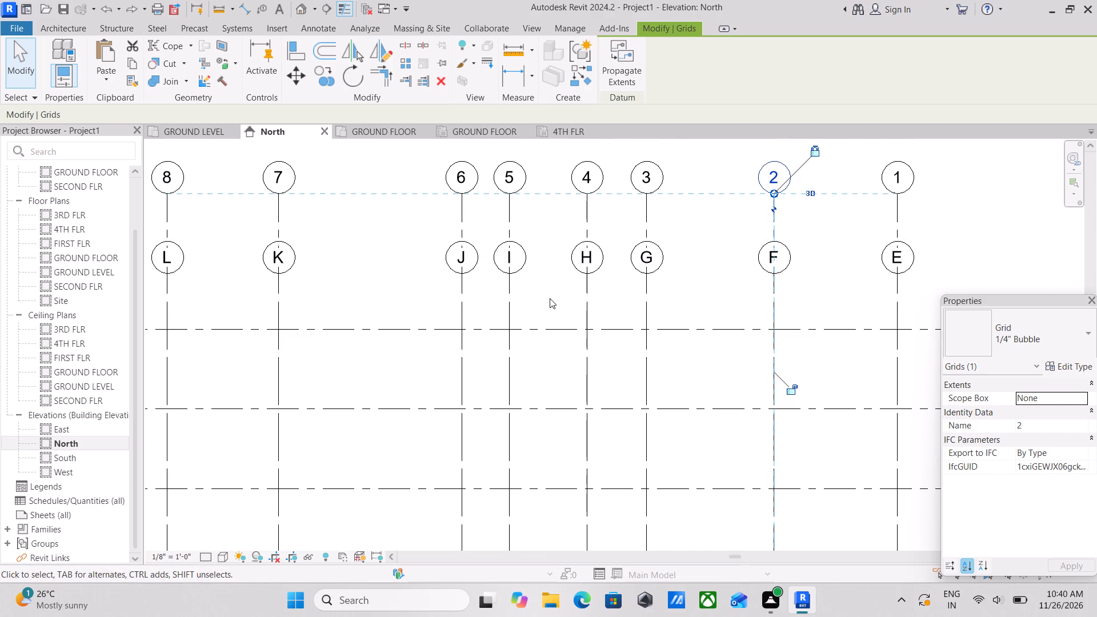
scroll(550, 298, down, 3)
middle_drag(424, 371, 506, 234)
middle_drag(474, 368, 487, 344)
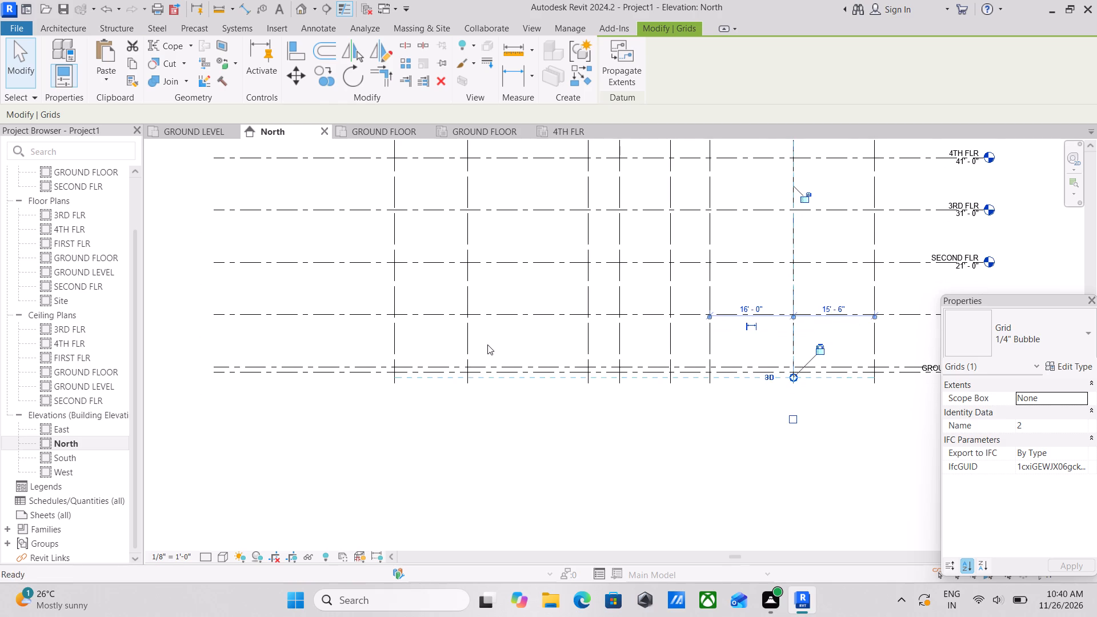
scroll(337, 351, down, 3)
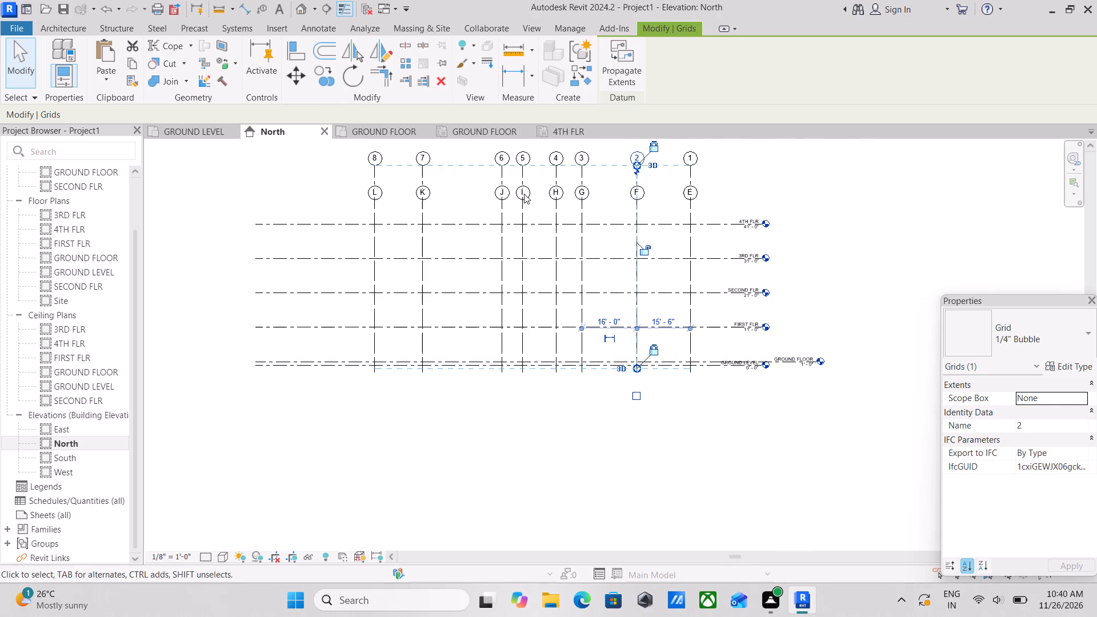
scroll(554, 417, up, 2)
scroll(491, 355, up, 3)
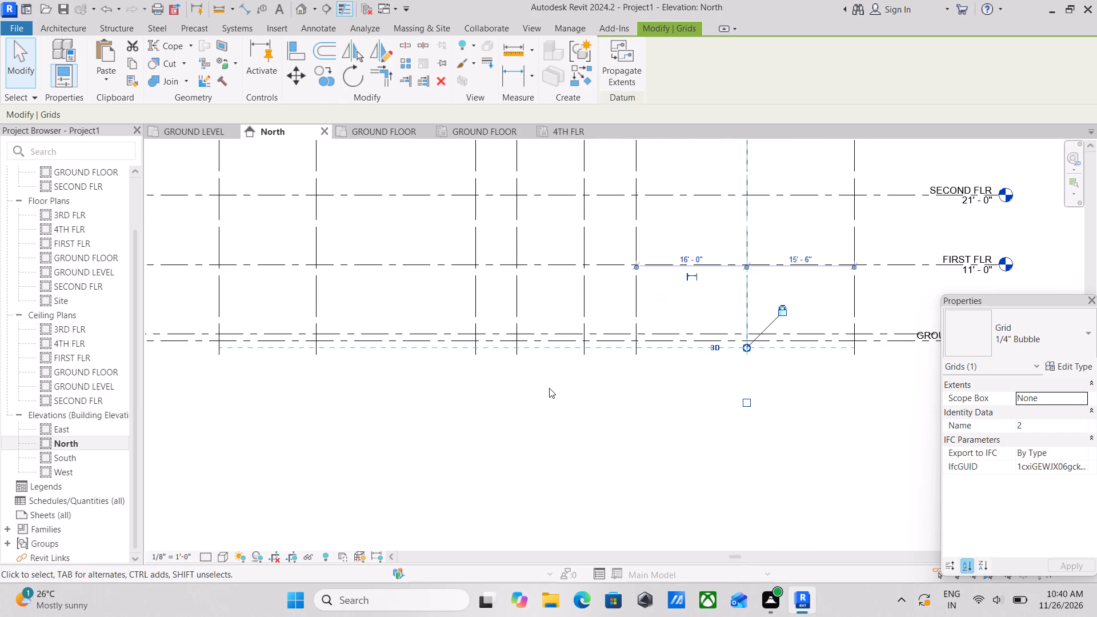
key(grave)
key(Escape)
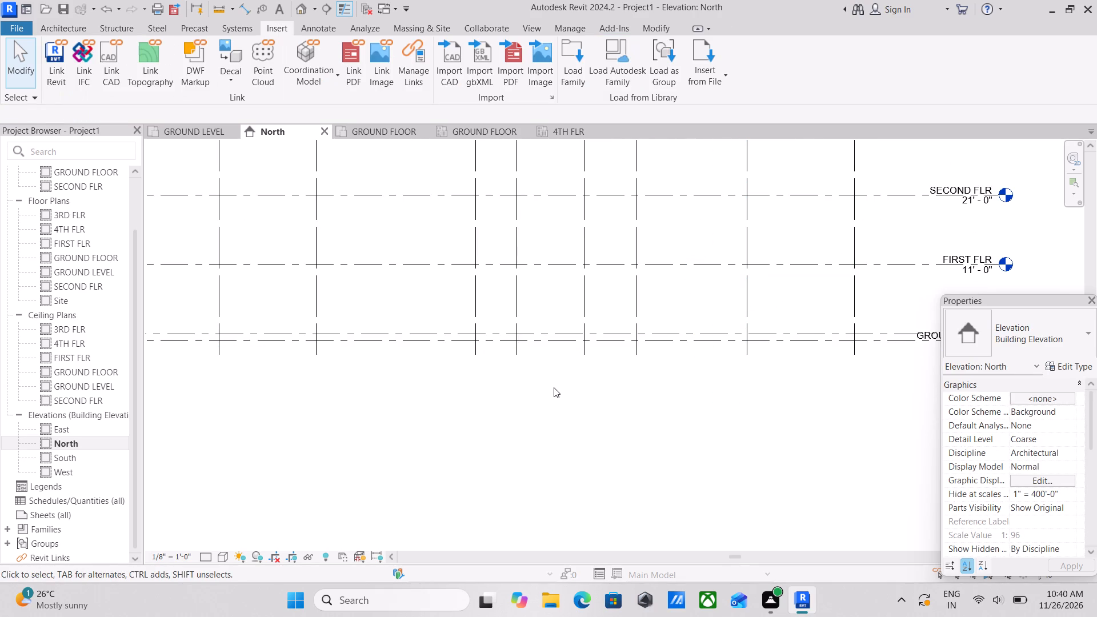
key(Escape)
key(Escape)
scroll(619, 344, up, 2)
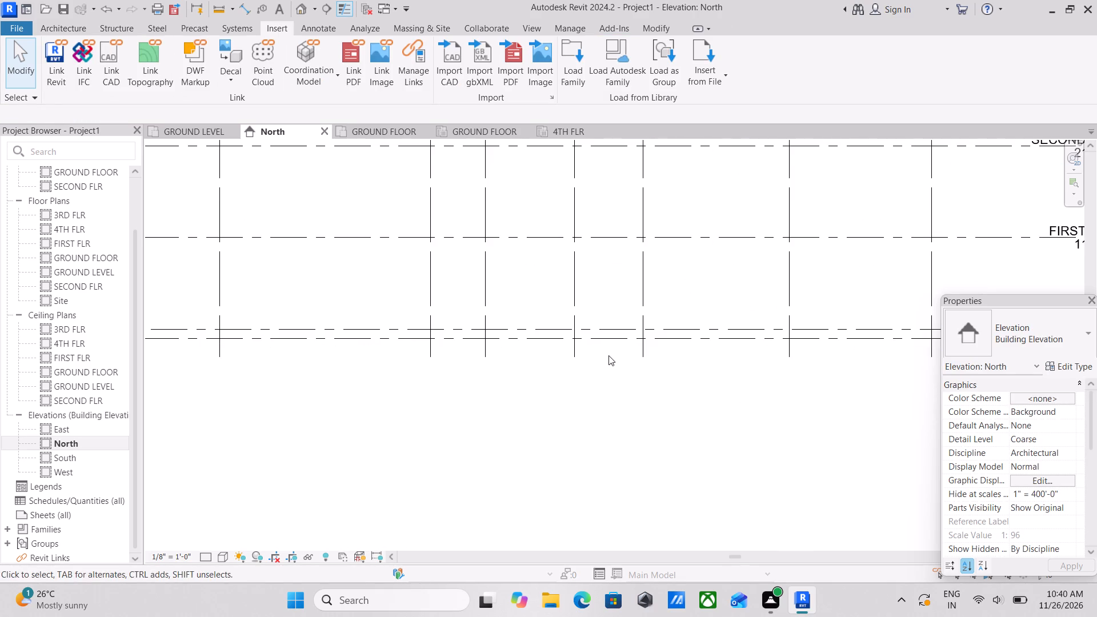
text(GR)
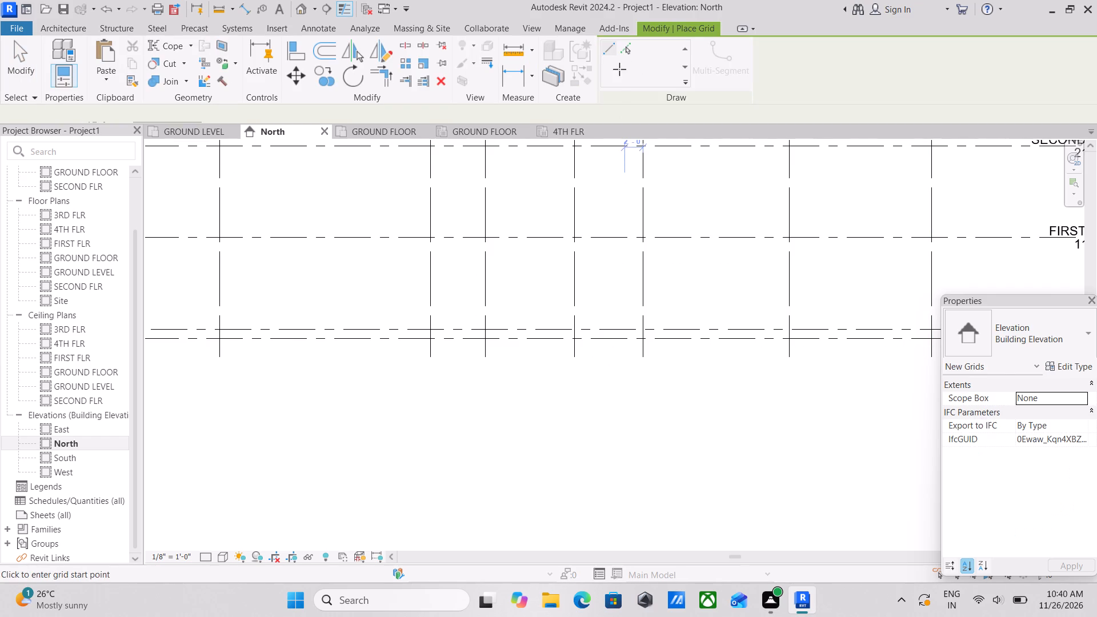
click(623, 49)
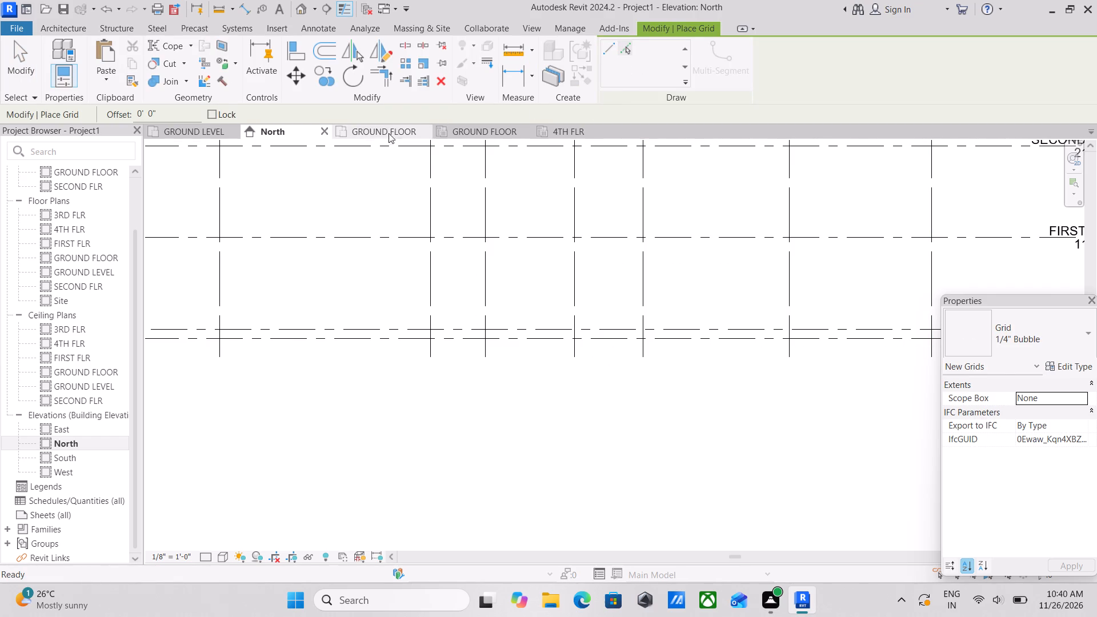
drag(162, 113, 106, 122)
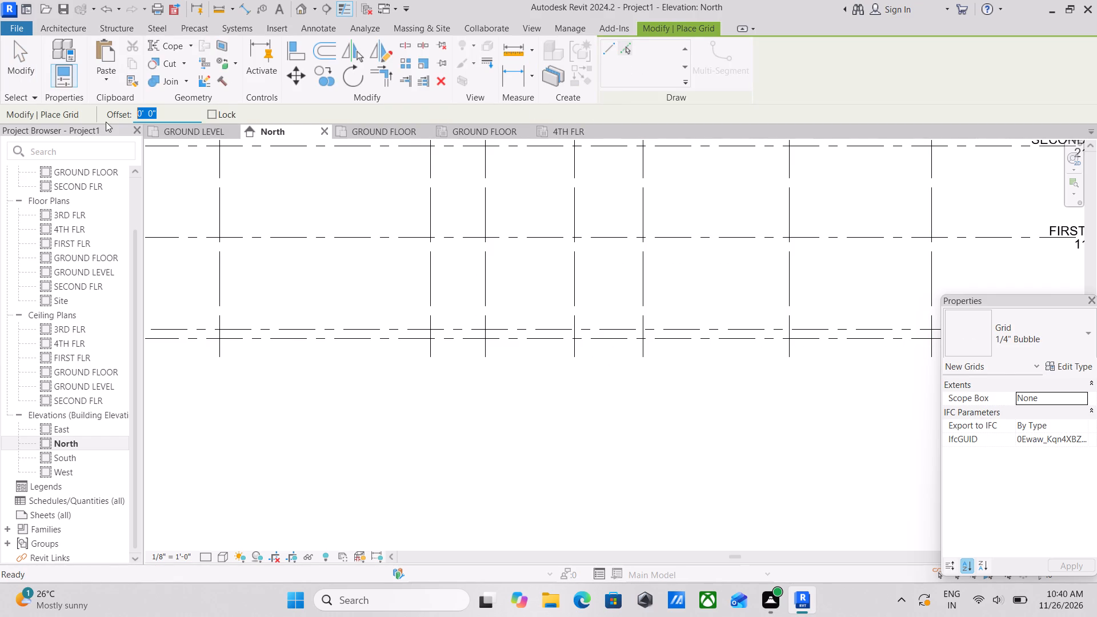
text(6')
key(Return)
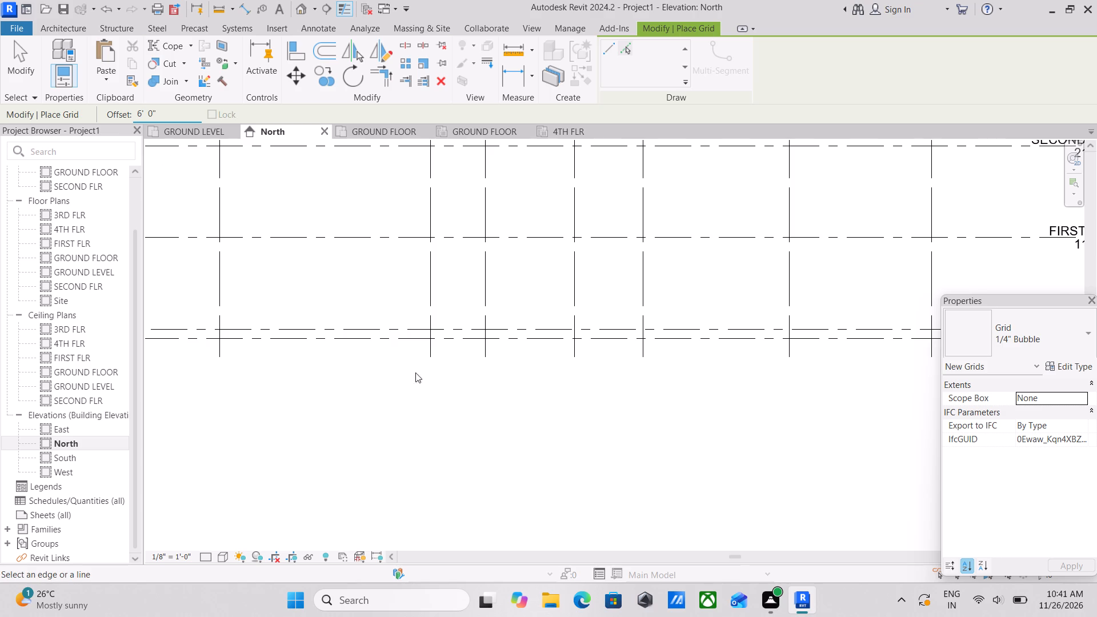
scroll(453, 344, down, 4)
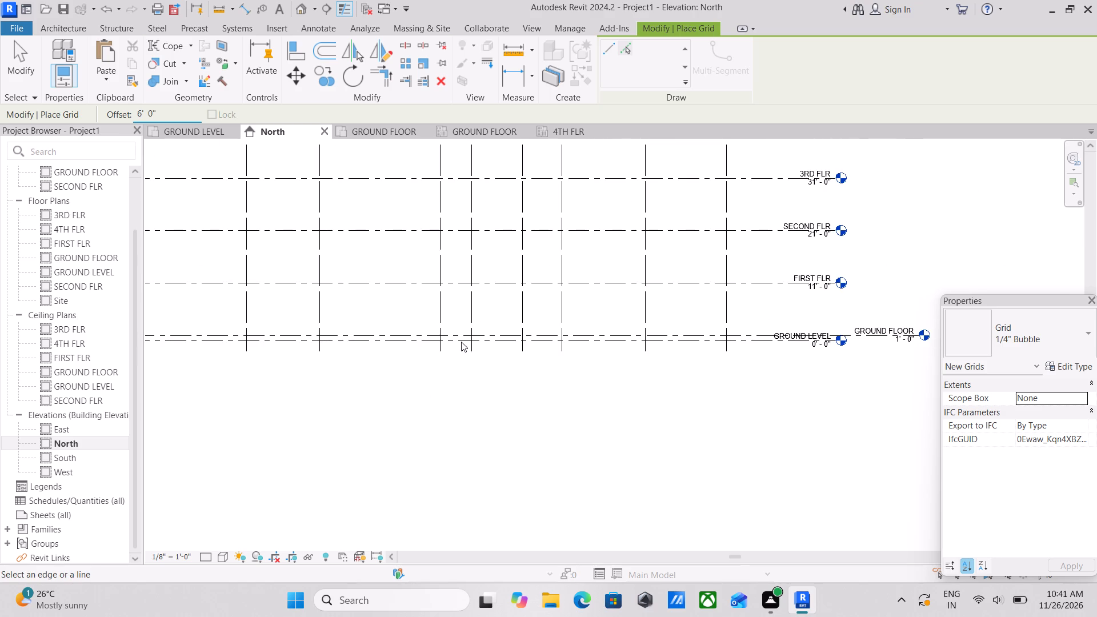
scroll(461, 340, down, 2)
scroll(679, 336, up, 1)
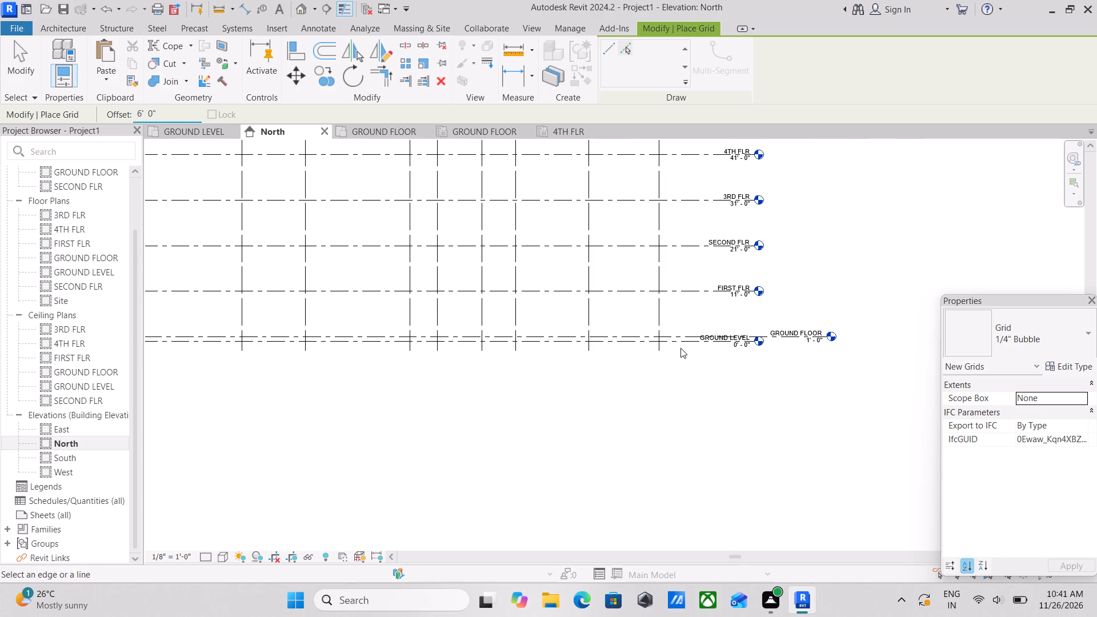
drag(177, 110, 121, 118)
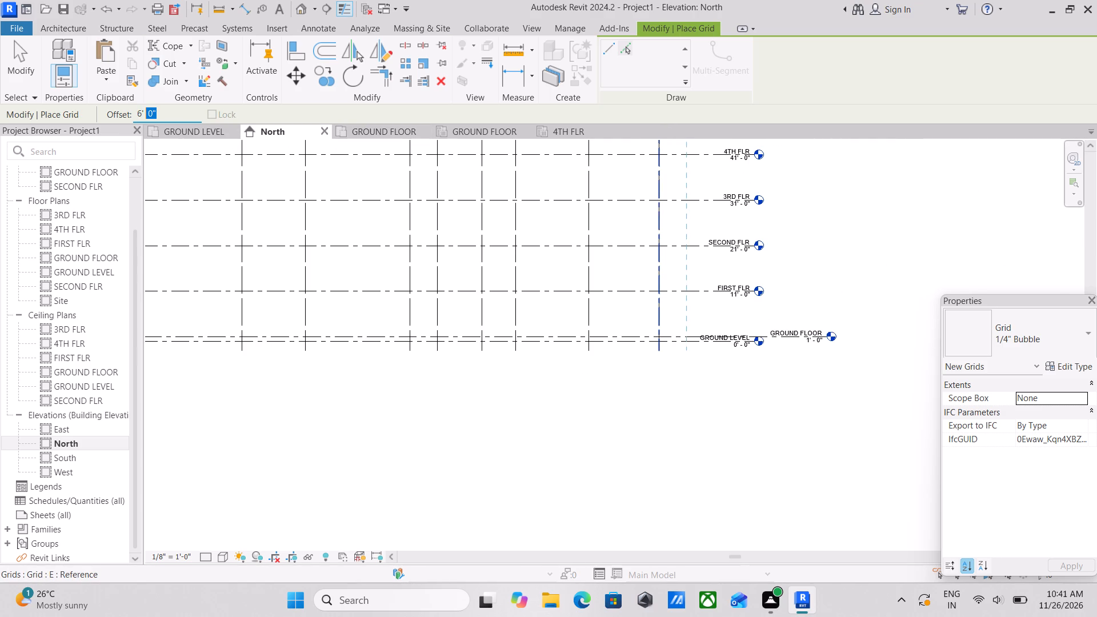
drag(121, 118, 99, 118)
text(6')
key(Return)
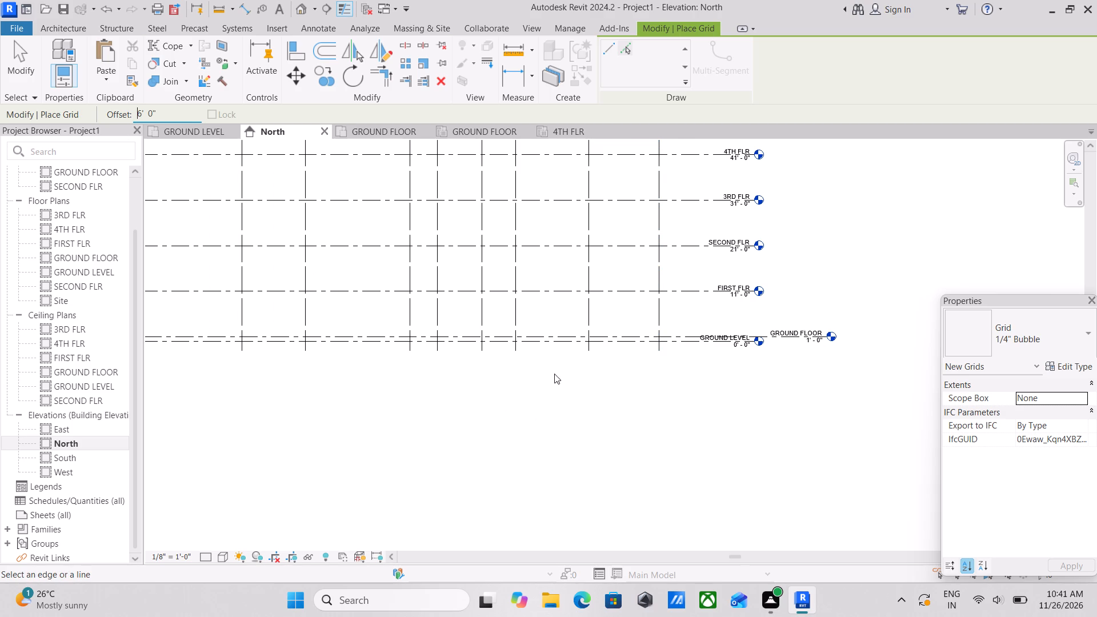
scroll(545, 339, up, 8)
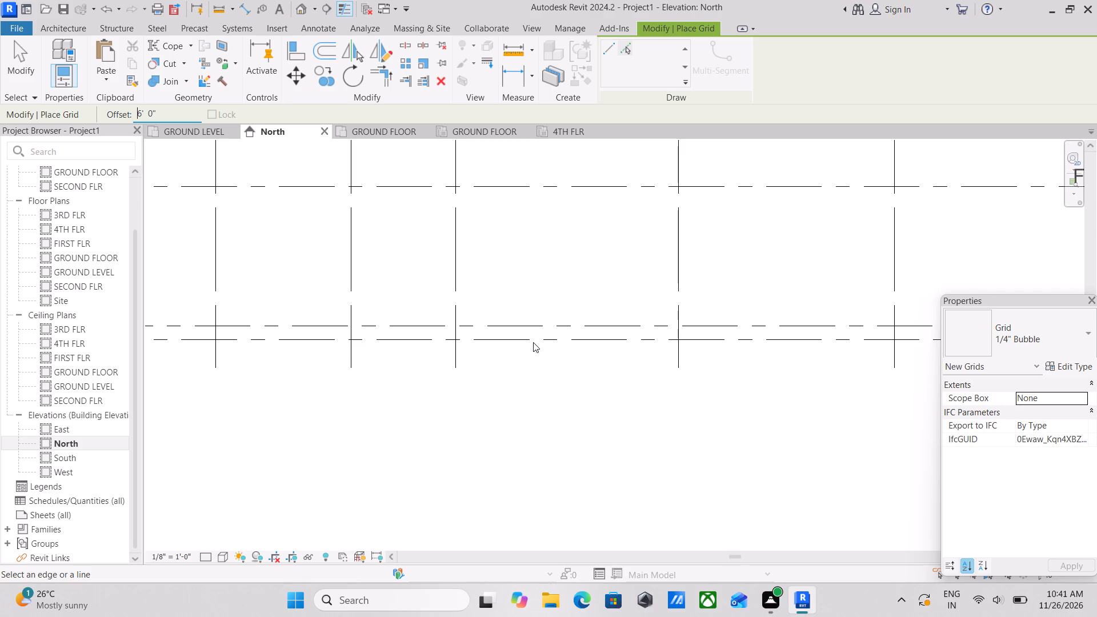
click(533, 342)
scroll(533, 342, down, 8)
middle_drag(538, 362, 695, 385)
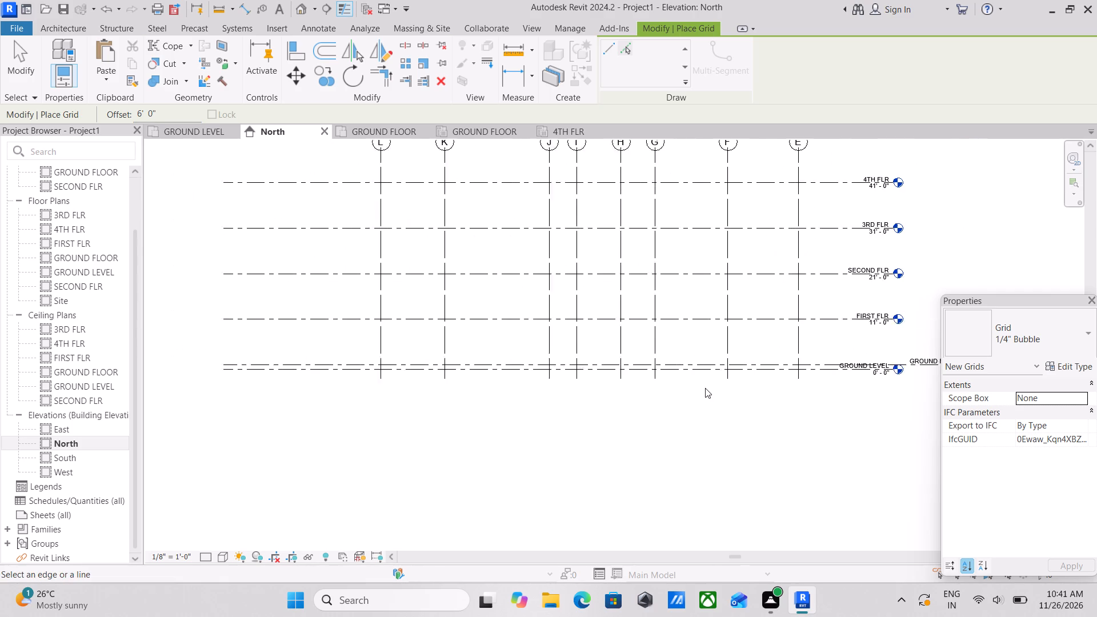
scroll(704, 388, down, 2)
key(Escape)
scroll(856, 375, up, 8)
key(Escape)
Add a level 6' below GROUND LEVEL in the North elevation by picking the GROUND LEVEL line with a 6' offset.
middle_drag(402, 376, 686, 320)
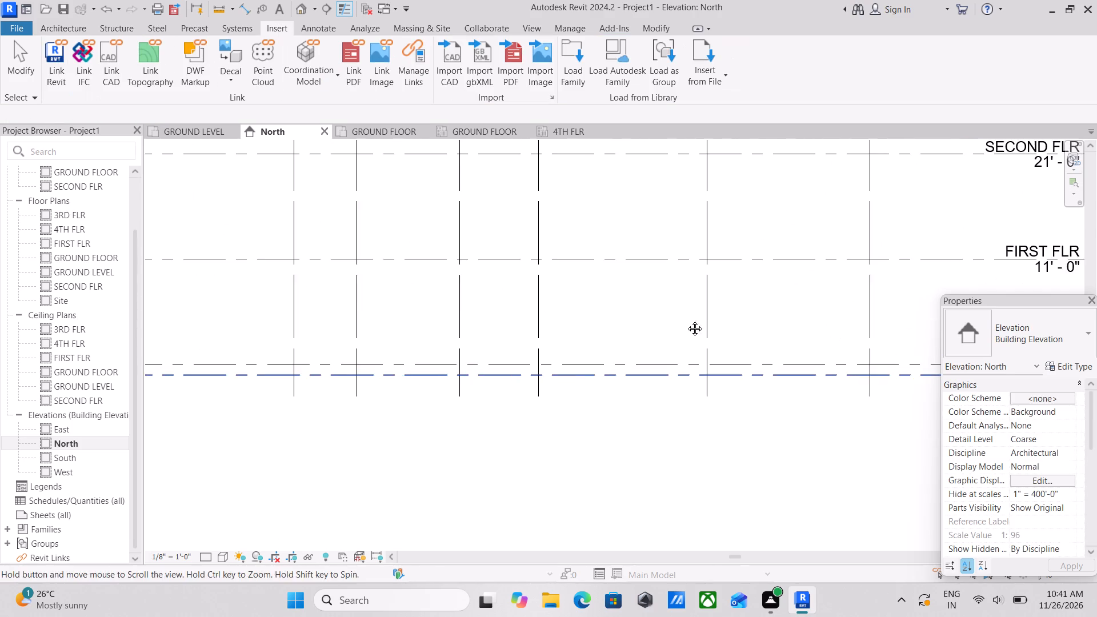
middle_drag(686, 320, 719, 301)
scroll(508, 328, up, 2)
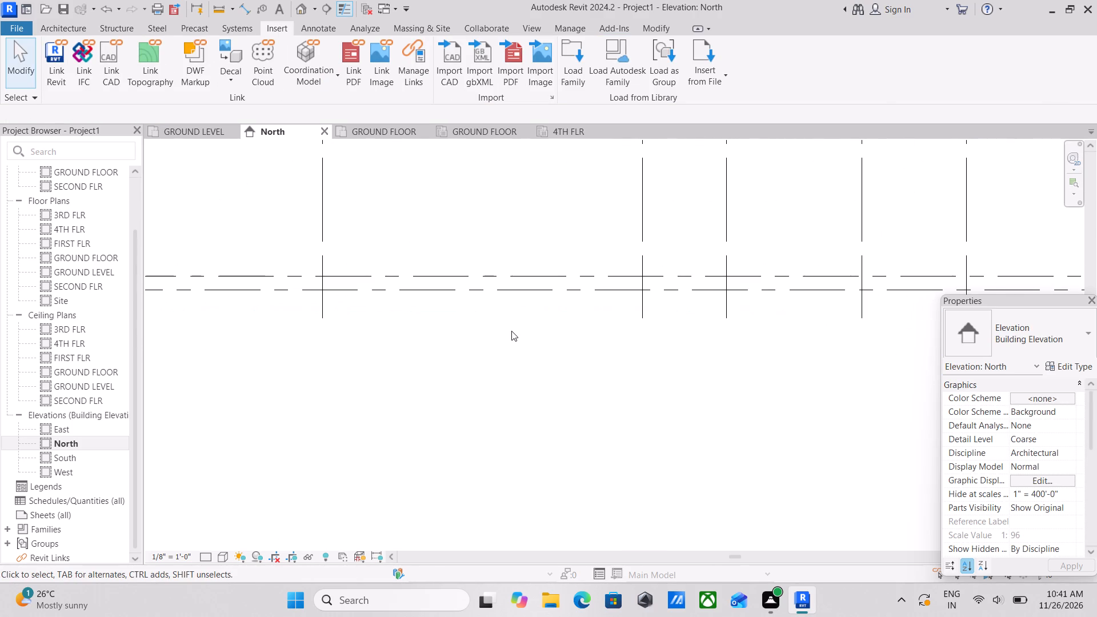
text(LL)
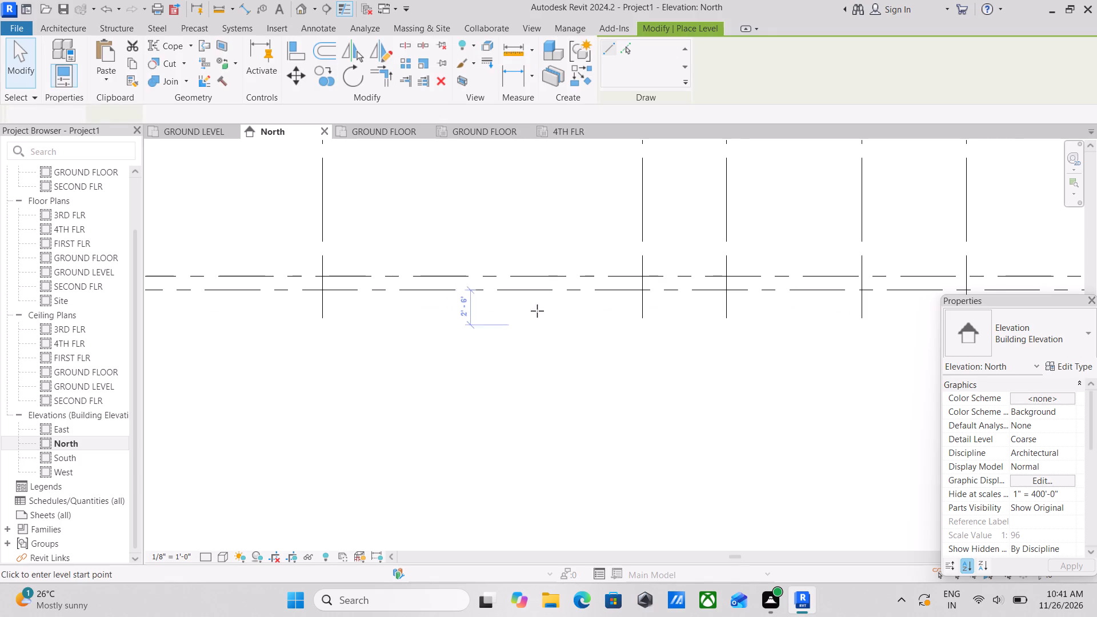
click(633, 49)
click(628, 50)
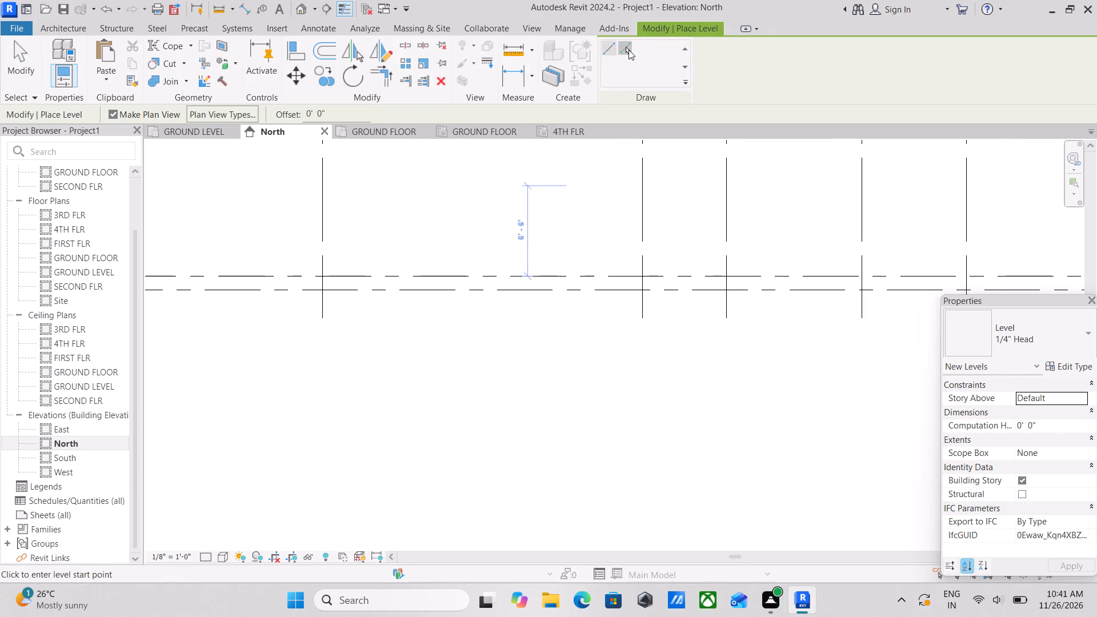
drag(348, 109, 265, 119)
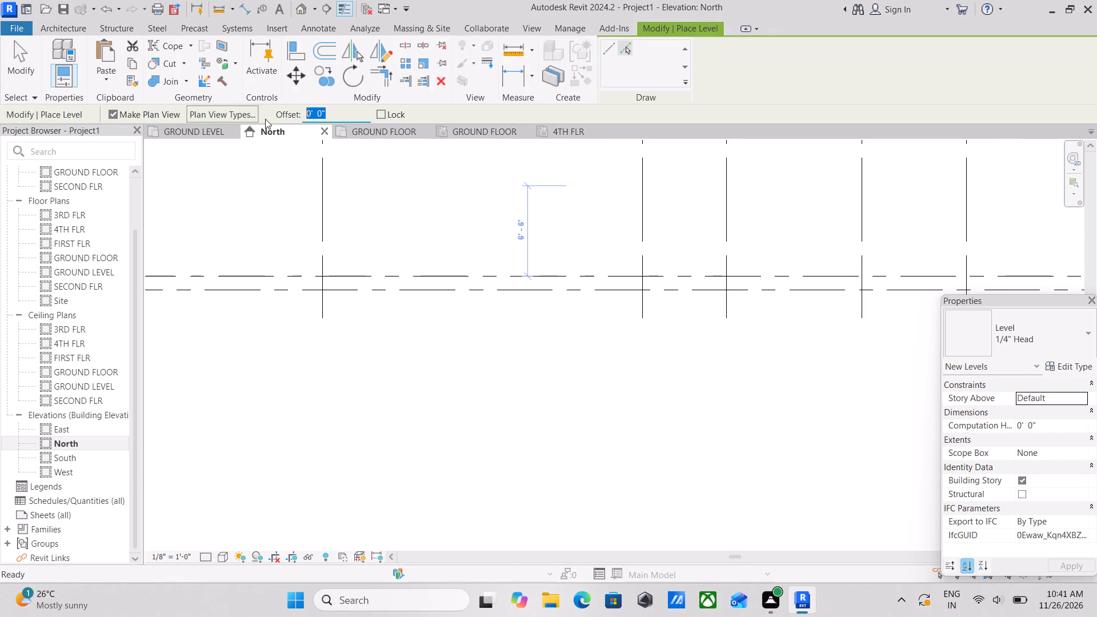
text(6')
key(Return)
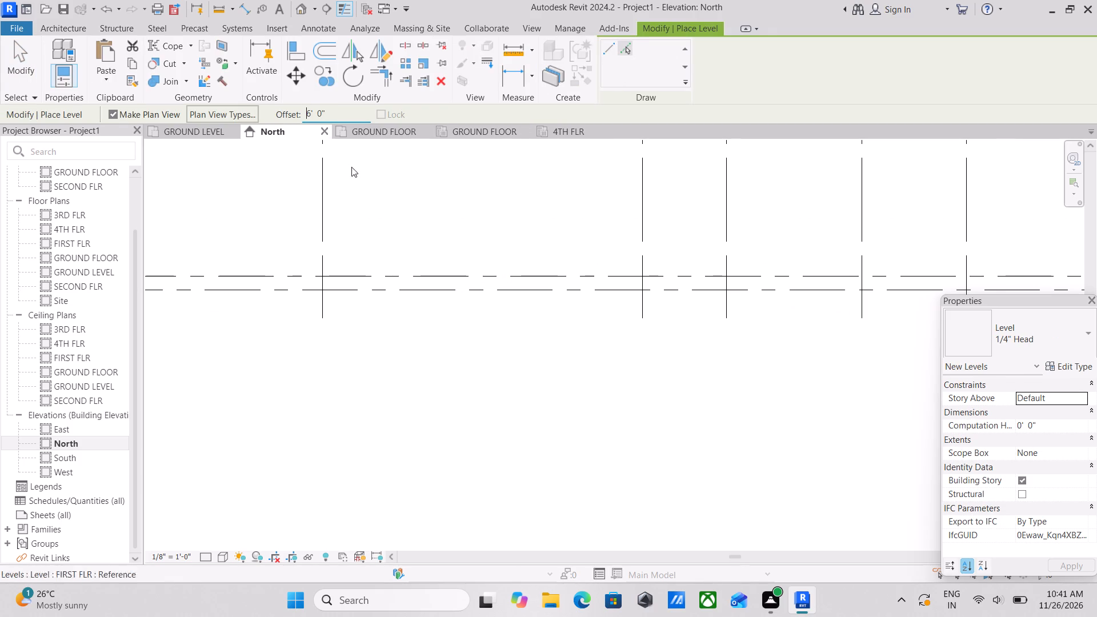
click(417, 293)
scroll(417, 328, down, 3)
scroll(541, 392, down, 3)
middle_drag(491, 381, 471, 379)
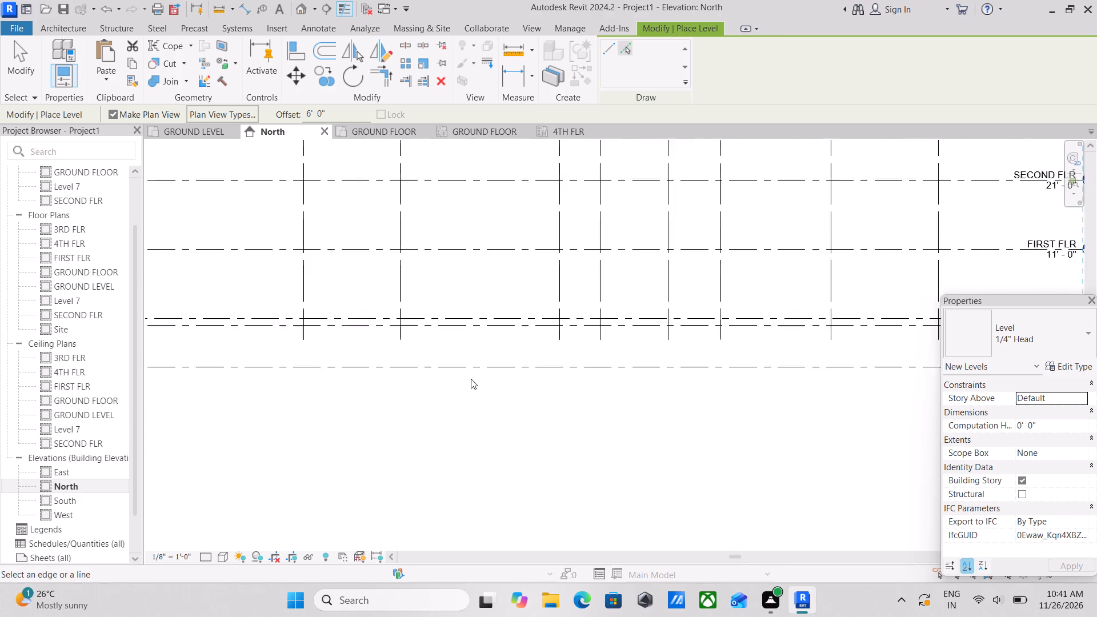
middle_drag(471, 379, 293, 368)
key(Escape)
scroll(855, 364, up, 9)
key(Escape)
key(Escape)
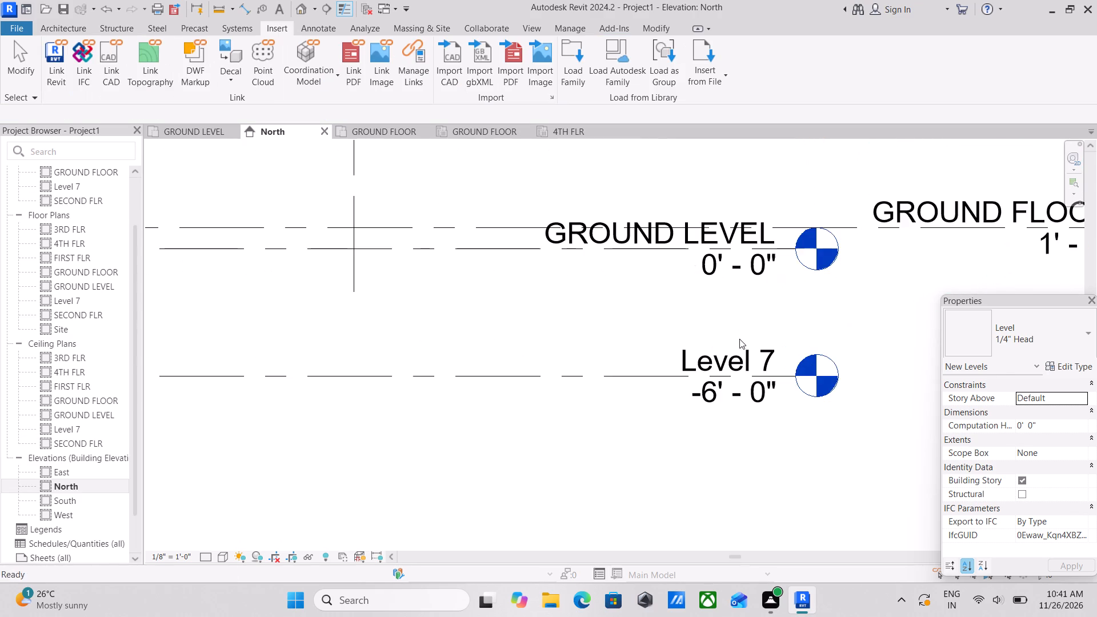
Rename the new level at -6' as TOP OF FOOTING, along with its corresponding plan views.
scroll(740, 343, up, 3)
double_click(740, 362)
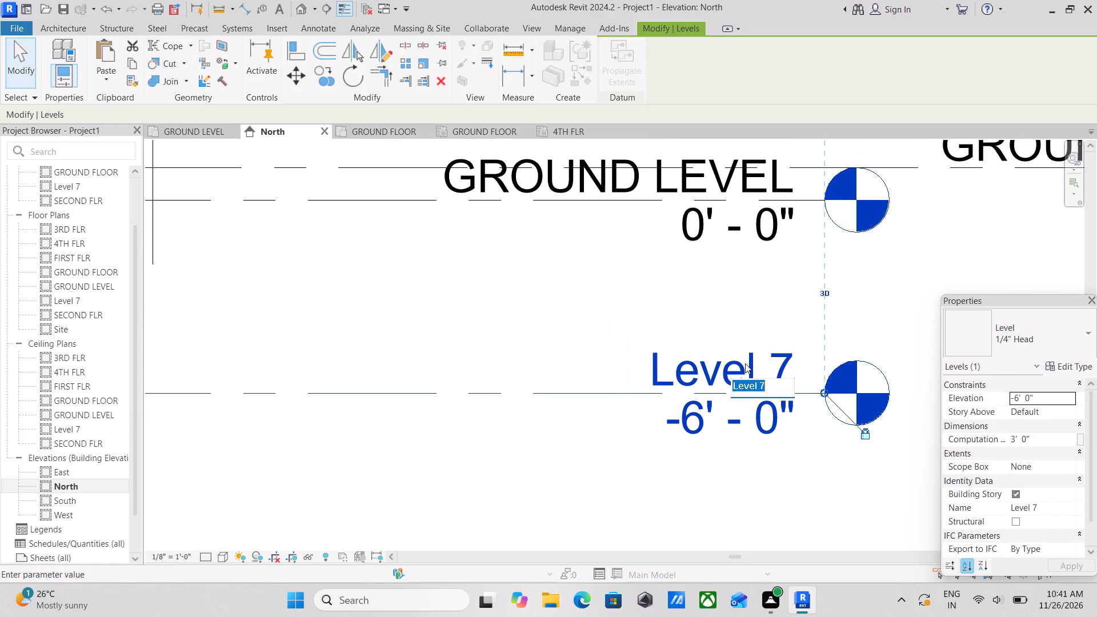
text(TOP)
key(space)
text(OF T)
key(BackSpace)
text(FOOTING)
key(Return)
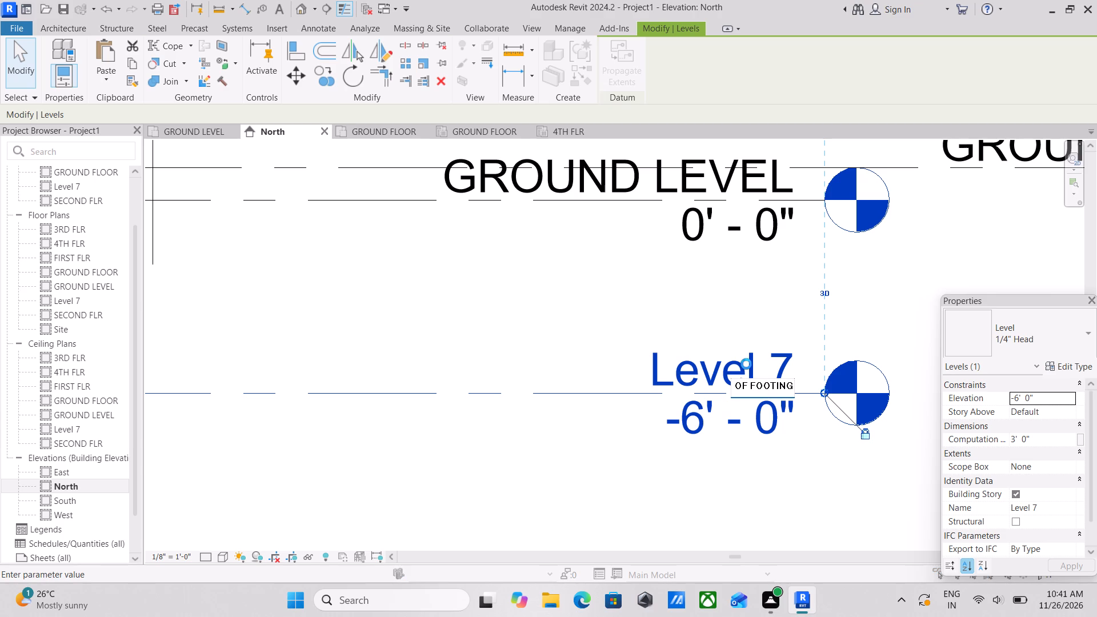
click(605, 295)
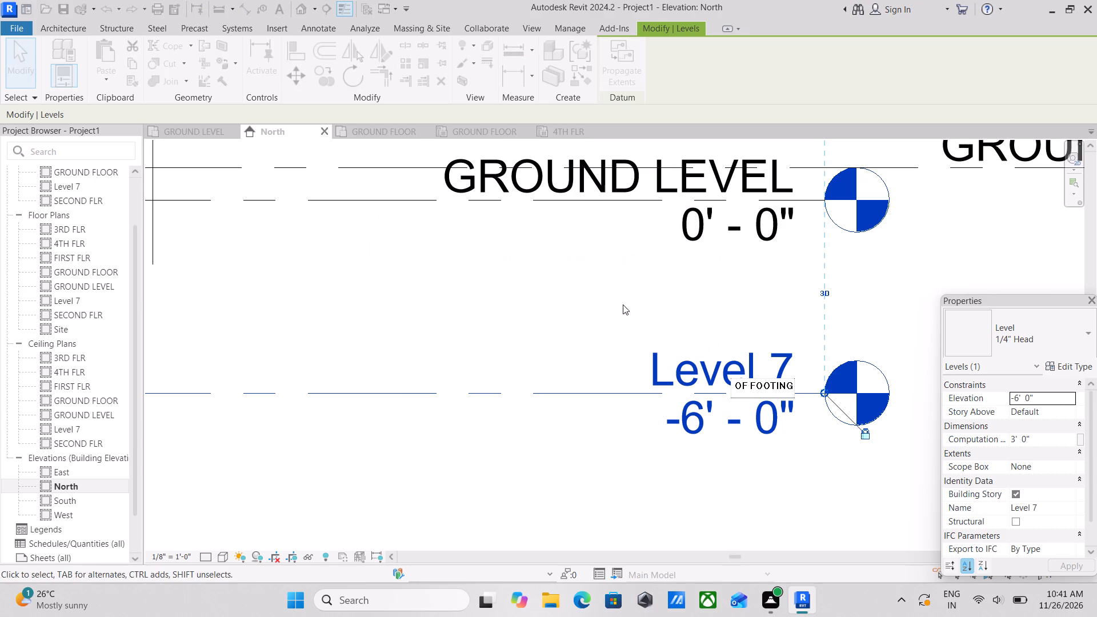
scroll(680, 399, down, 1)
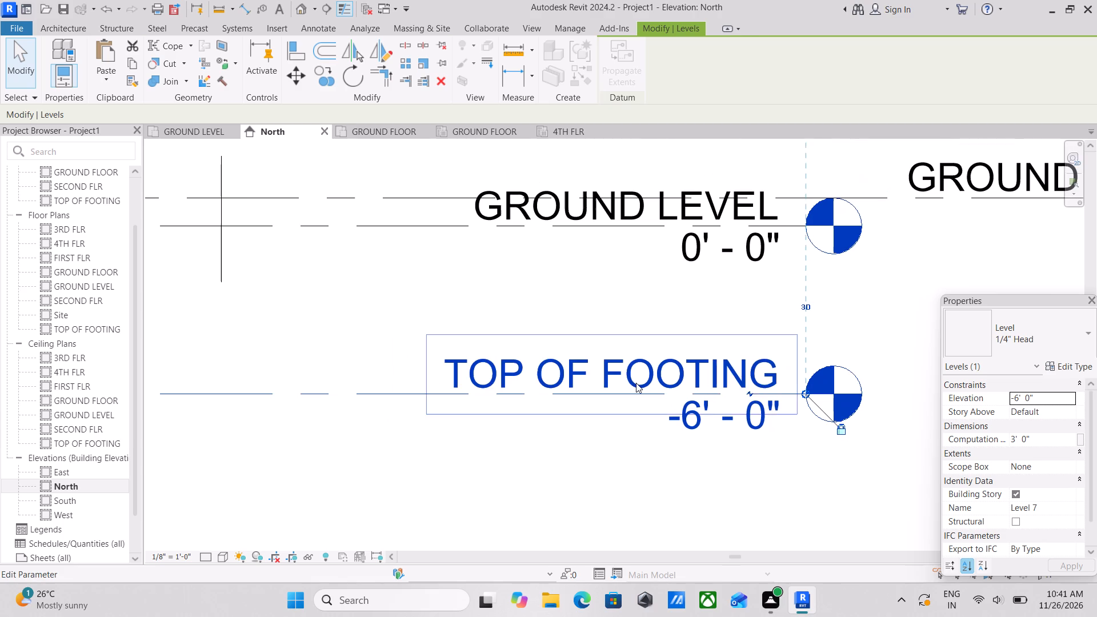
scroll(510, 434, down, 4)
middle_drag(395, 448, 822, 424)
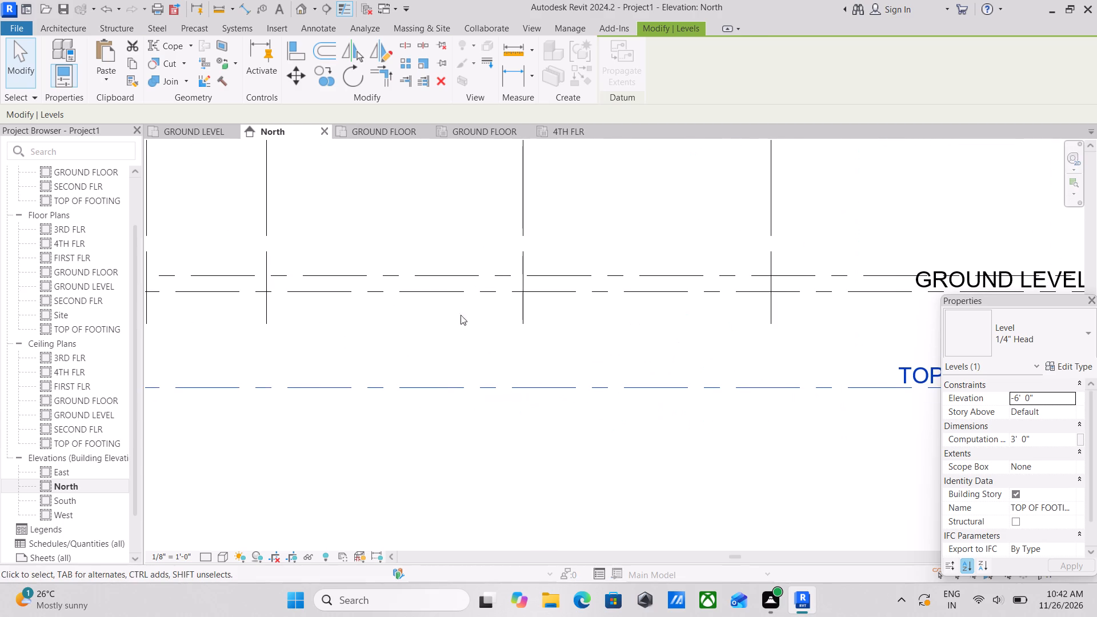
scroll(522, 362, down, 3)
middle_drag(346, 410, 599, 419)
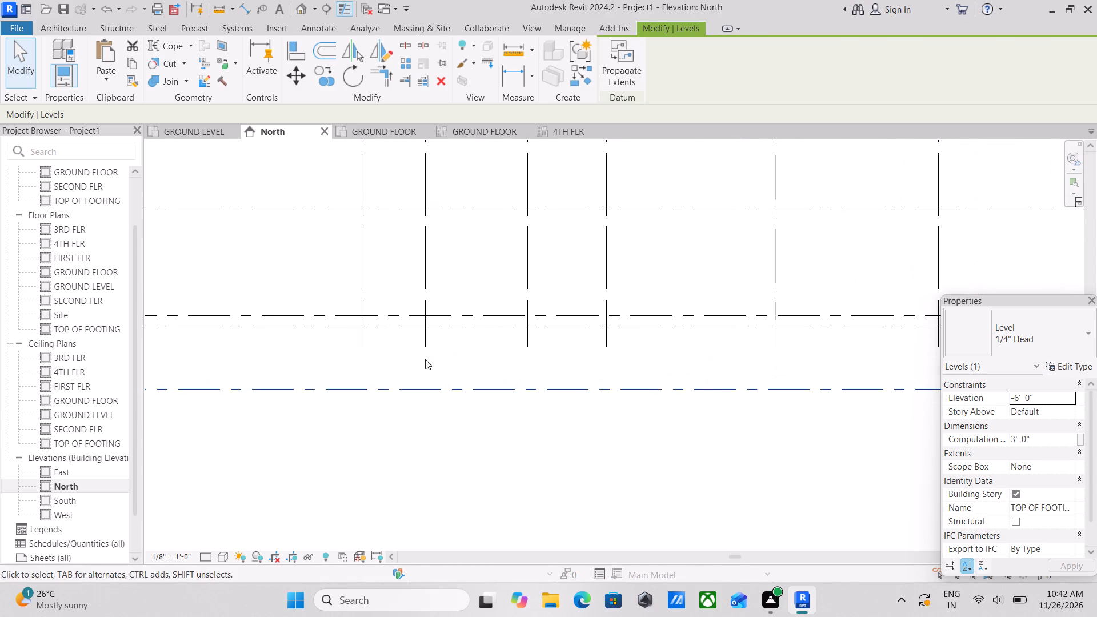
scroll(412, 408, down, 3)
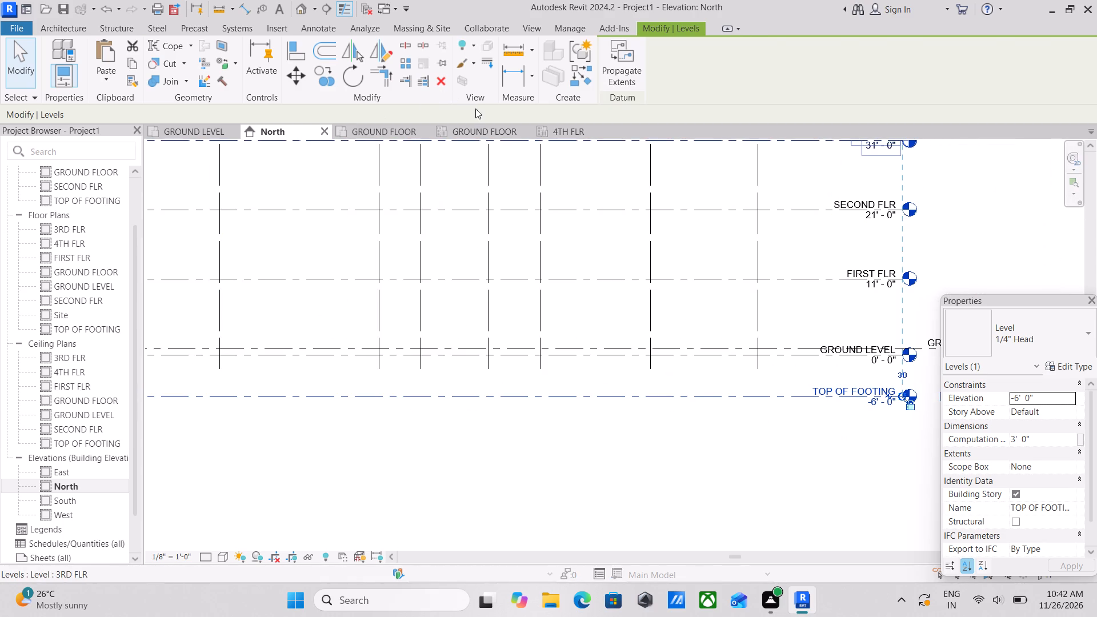
Copy only the grids, excluding the raster image, from the GROUND FLOOR structural plan and paste them aligned to the TOP OF FOOTING level.
click(473, 129)
scroll(731, 332, up, 2)
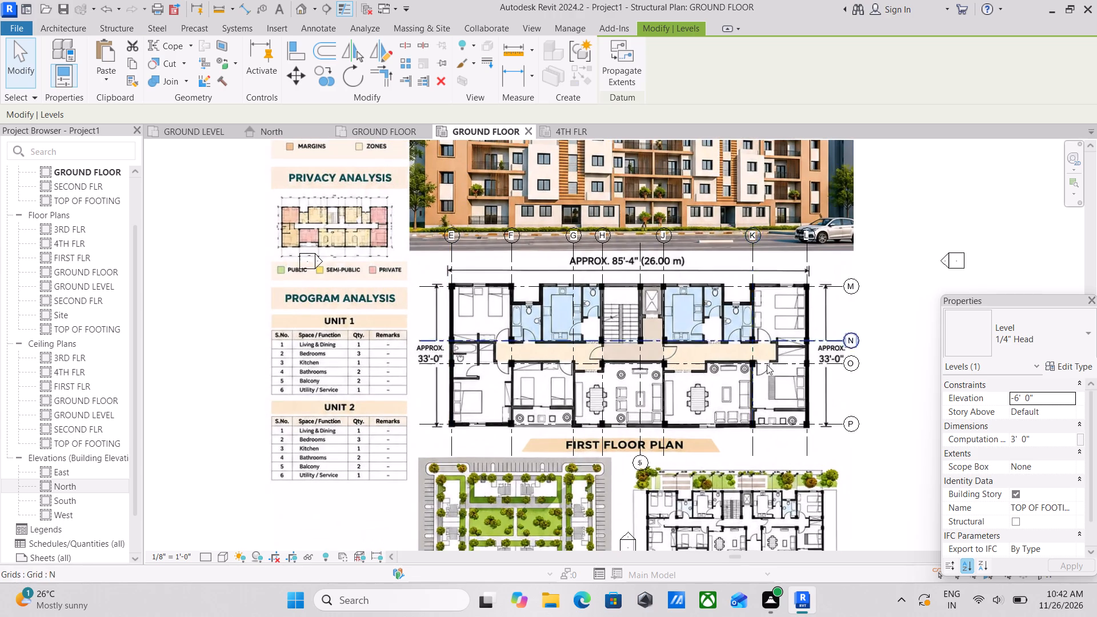
middle_drag(886, 435, 680, 423)
drag(694, 439, 672, 432)
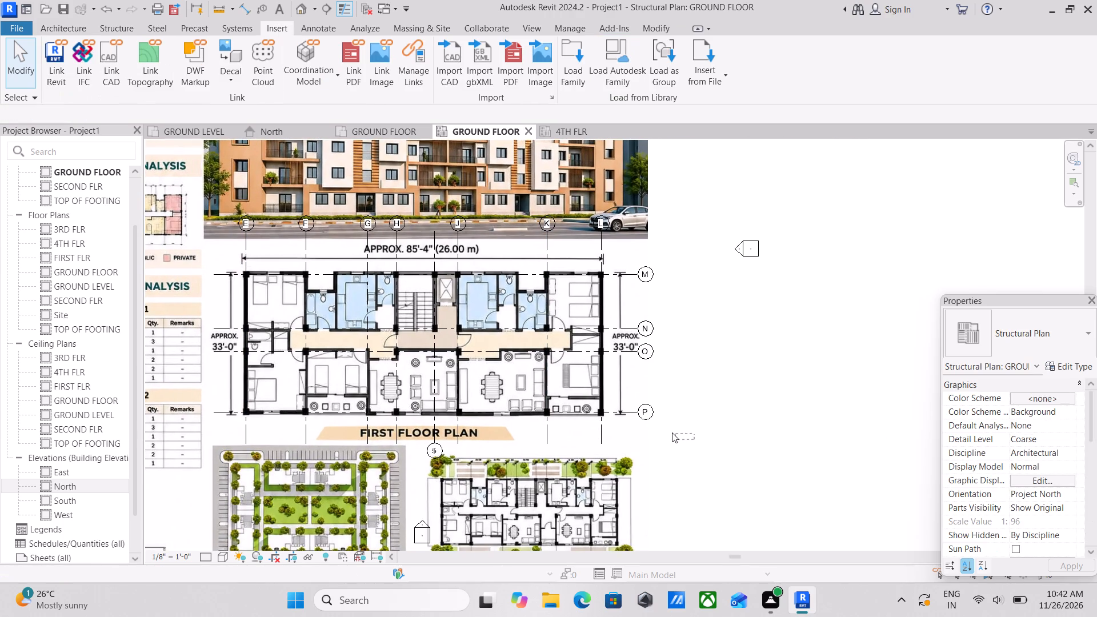
drag(672, 432, 226, 257)
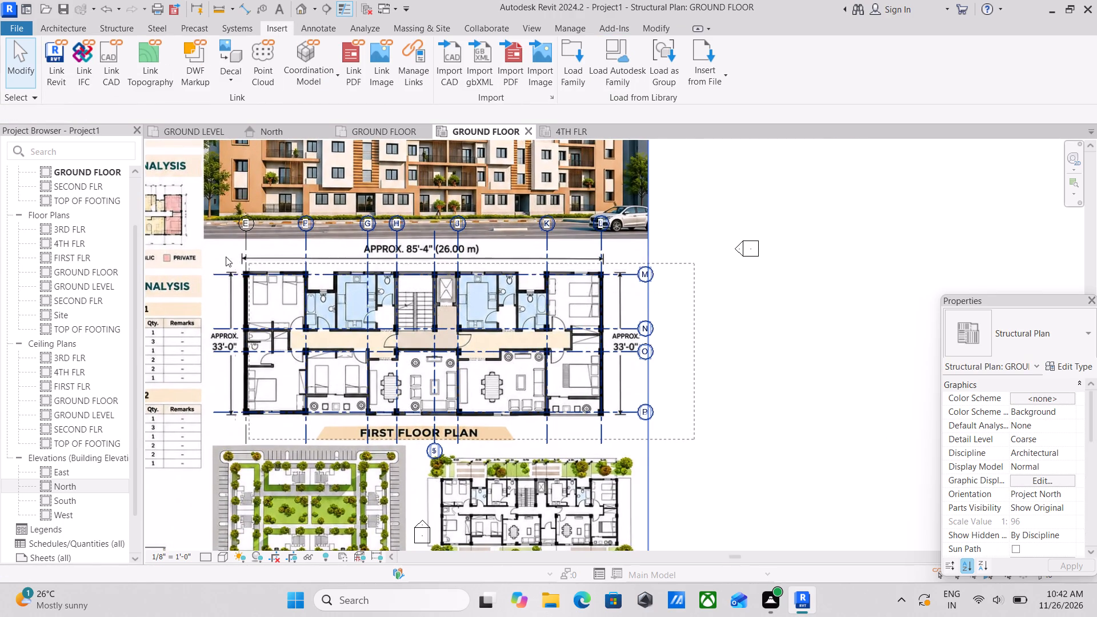
drag(226, 257, 211, 250)
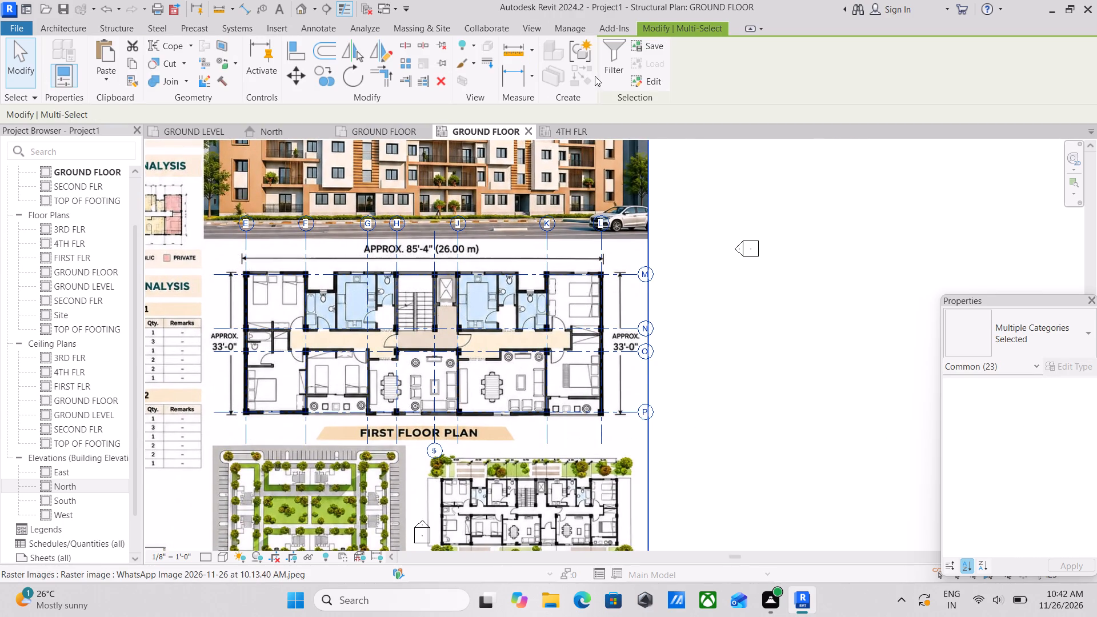
click(611, 65)
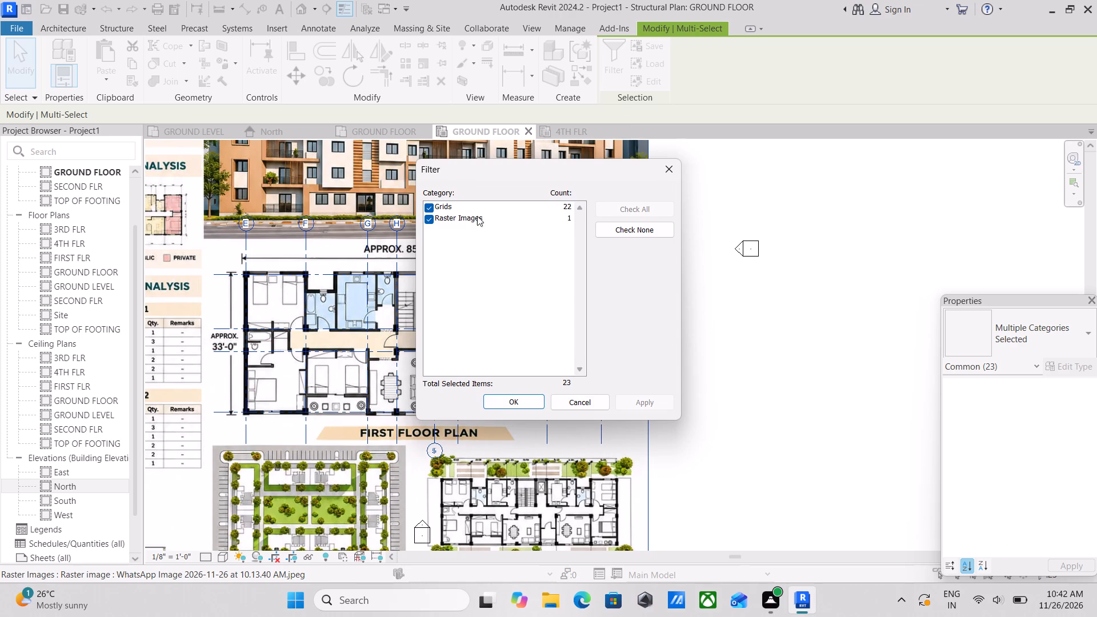
click(428, 219)
click(642, 402)
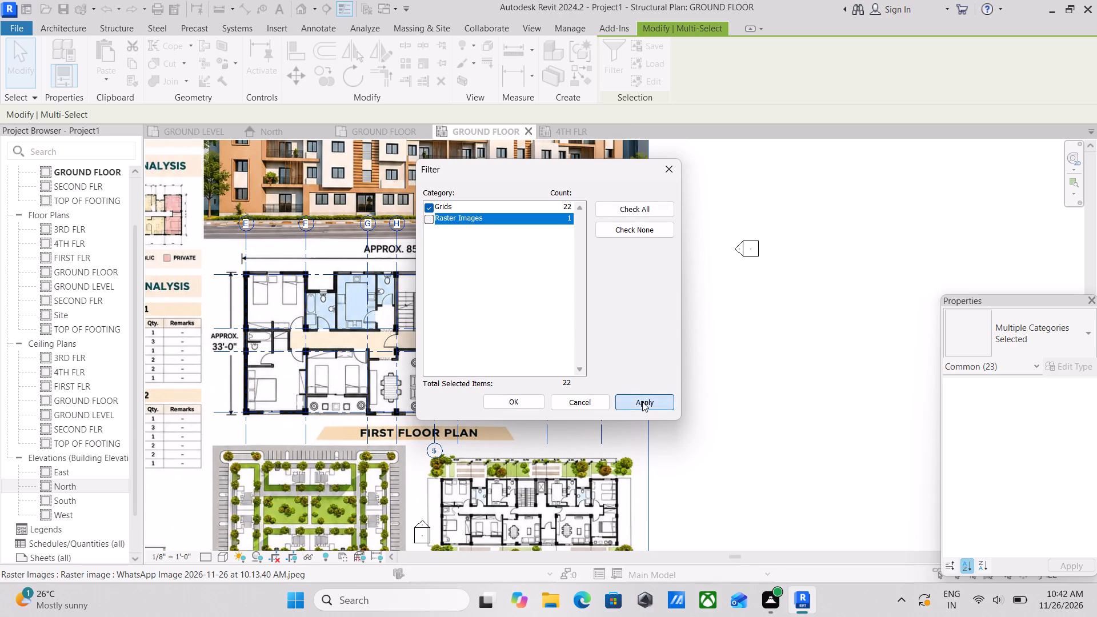
click(517, 406)
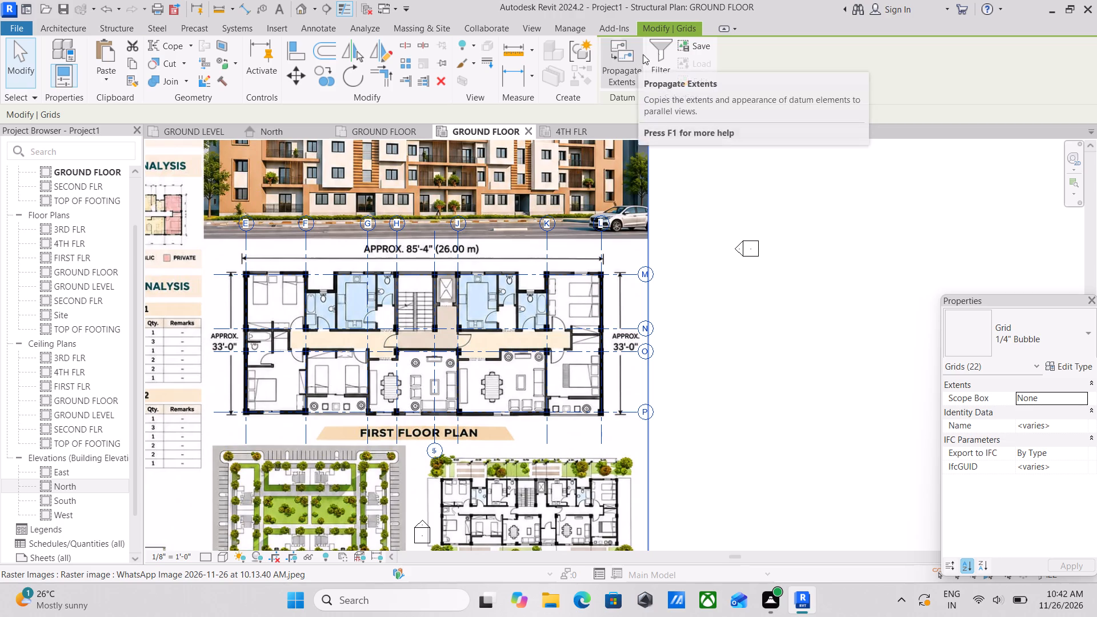
click(660, 59)
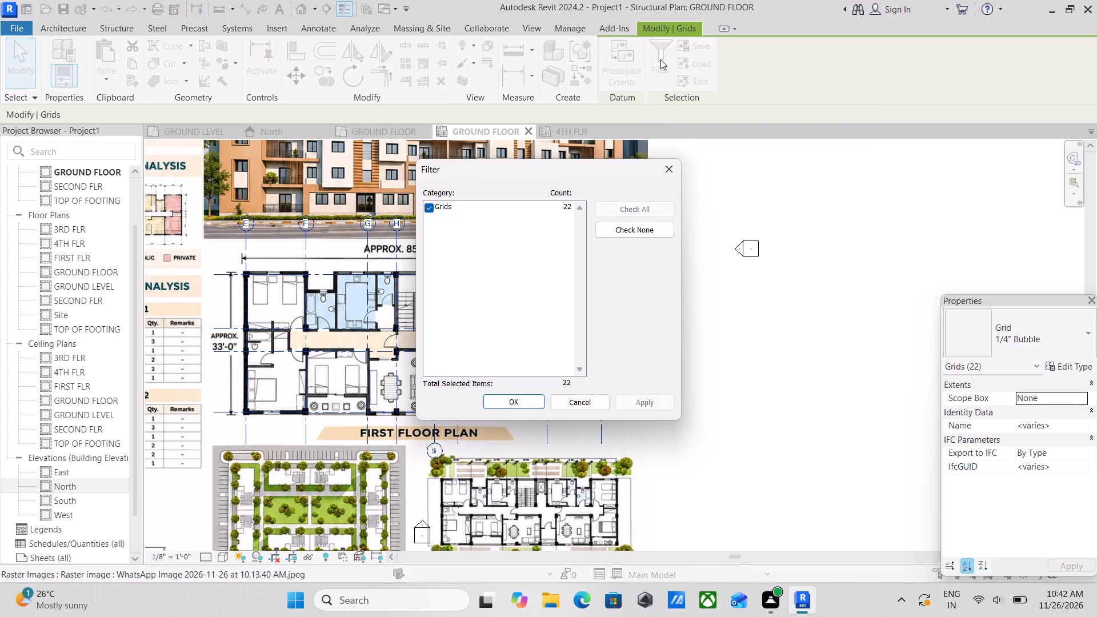
click(511, 402)
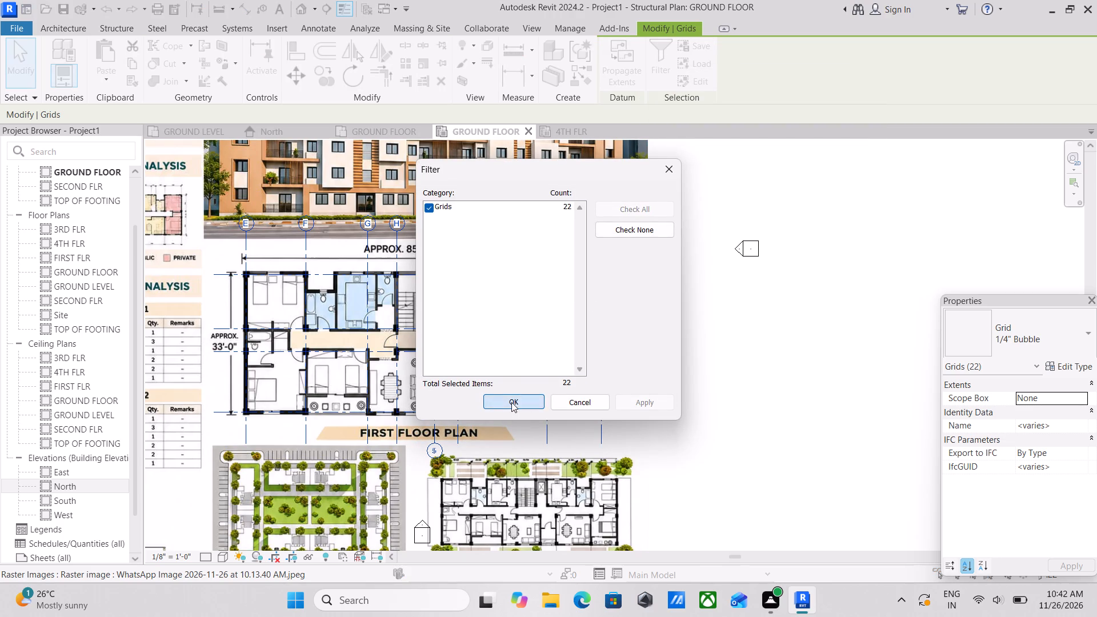
click(133, 61)
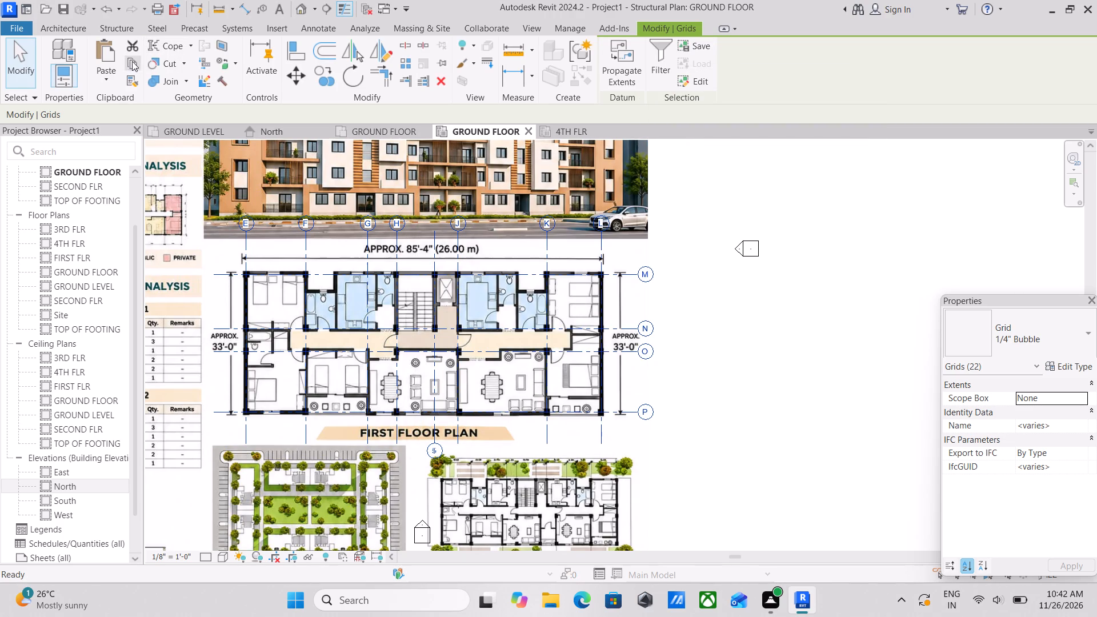
click(106, 77)
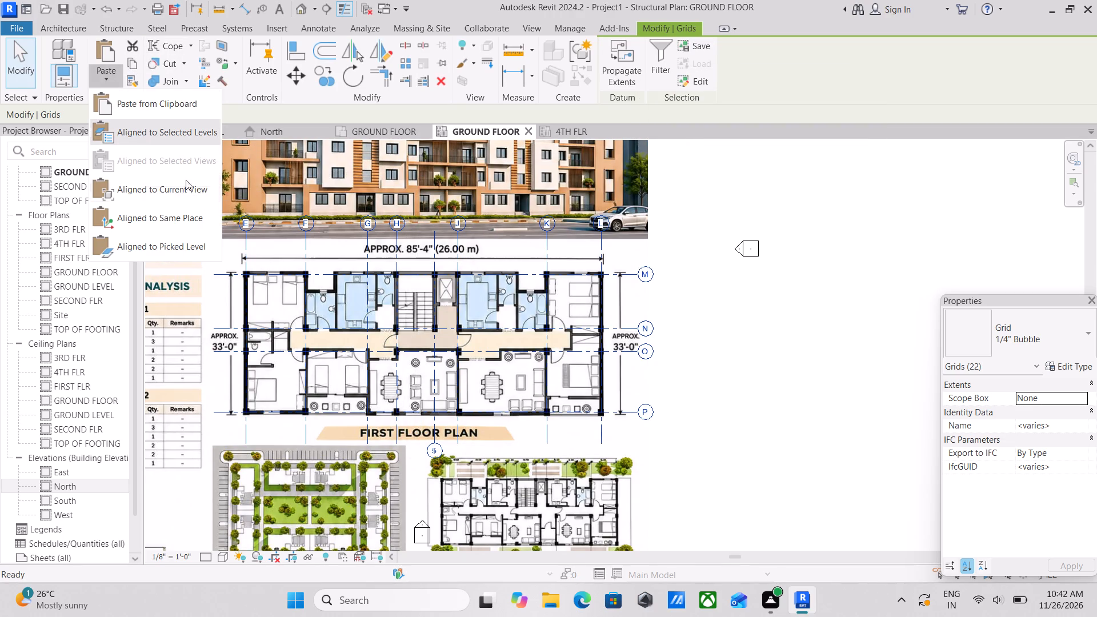
click(185, 131)
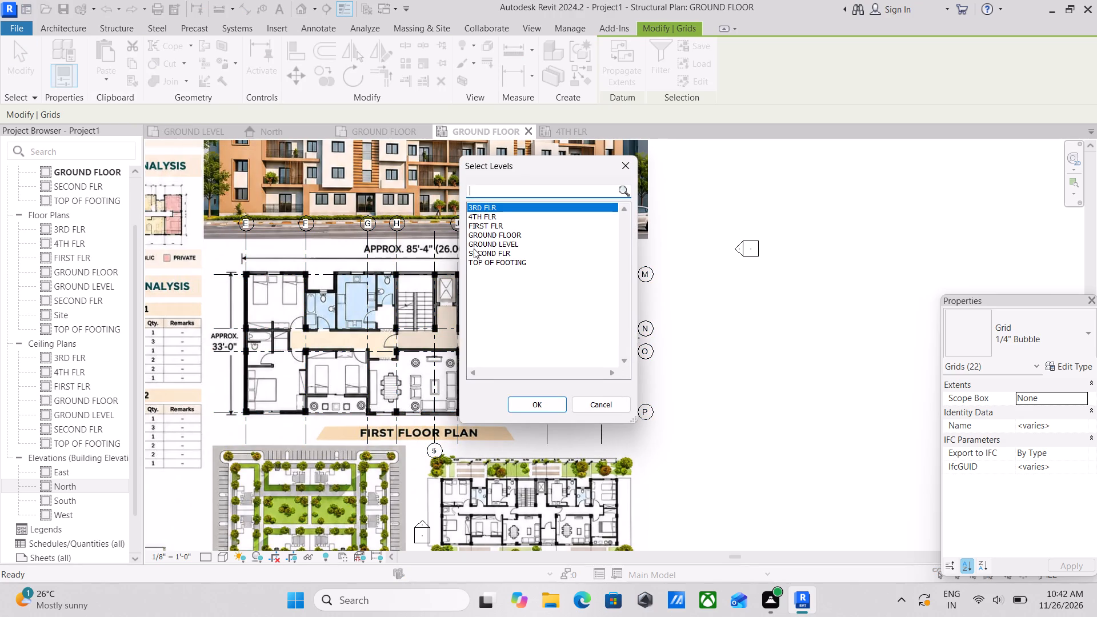
click(489, 262)
click(542, 404)
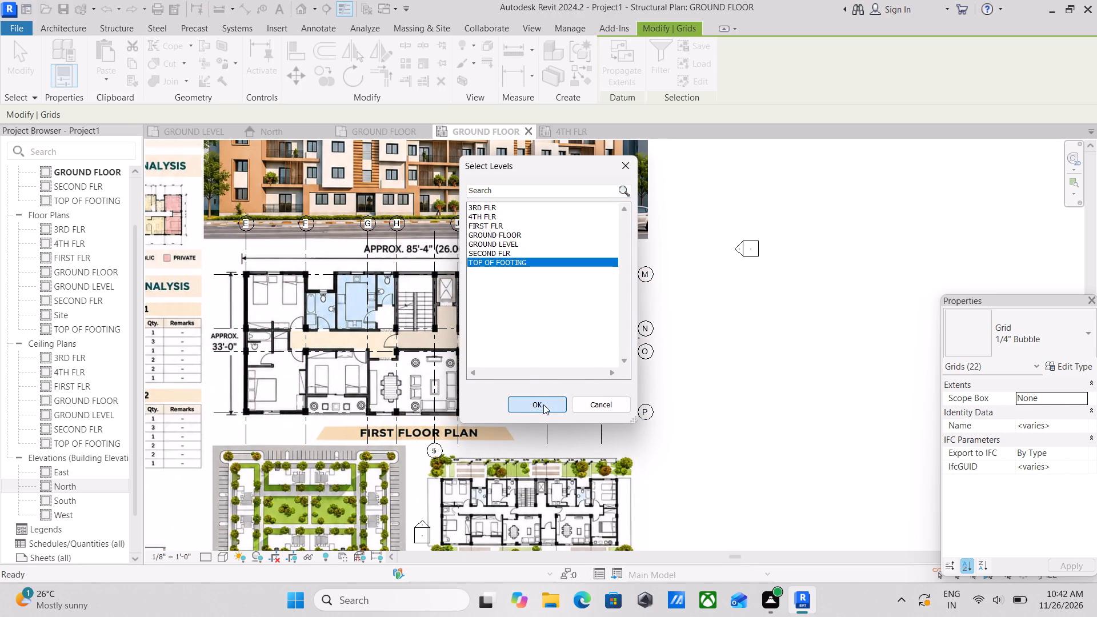
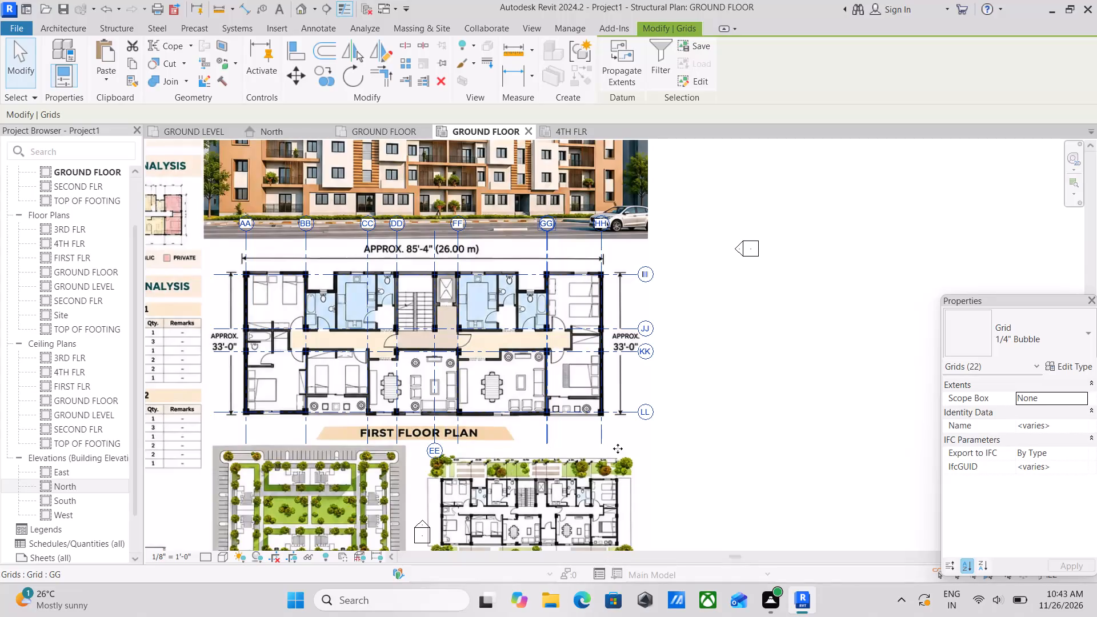
Examine the grids against the first floor plan in the reference image in the GROUND FLOOR structural plan.
scroll(651, 440, up, 3)
scroll(392, 381, down, 2)
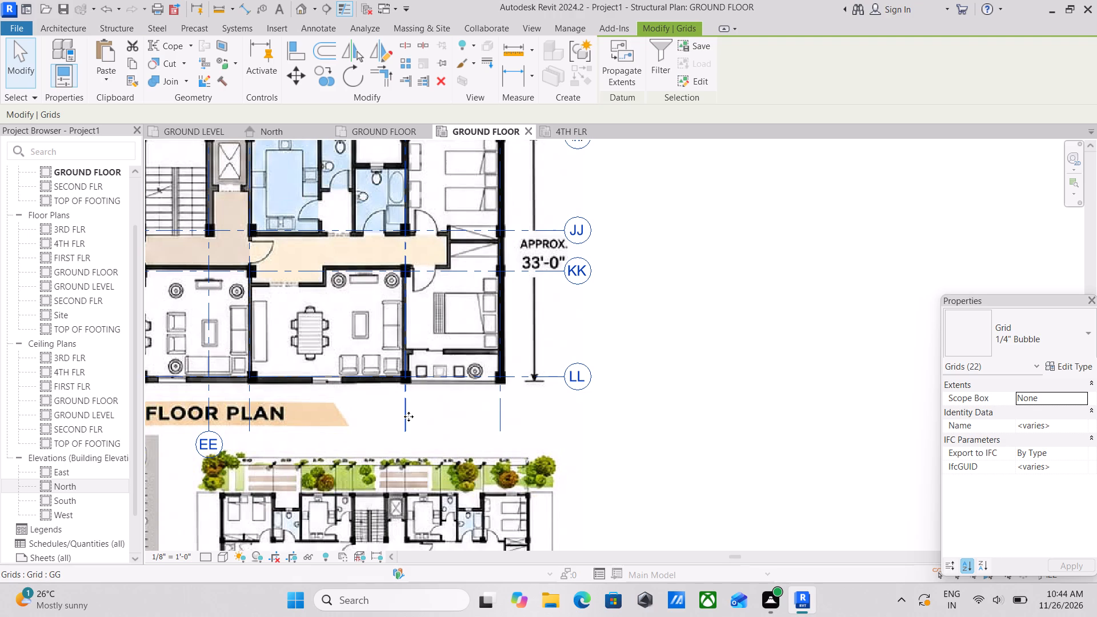
scroll(595, 307, down, 2)
scroll(457, 311, down, 1)
scroll(542, 257, down, 2)
middle_drag(326, 290, 628, 339)
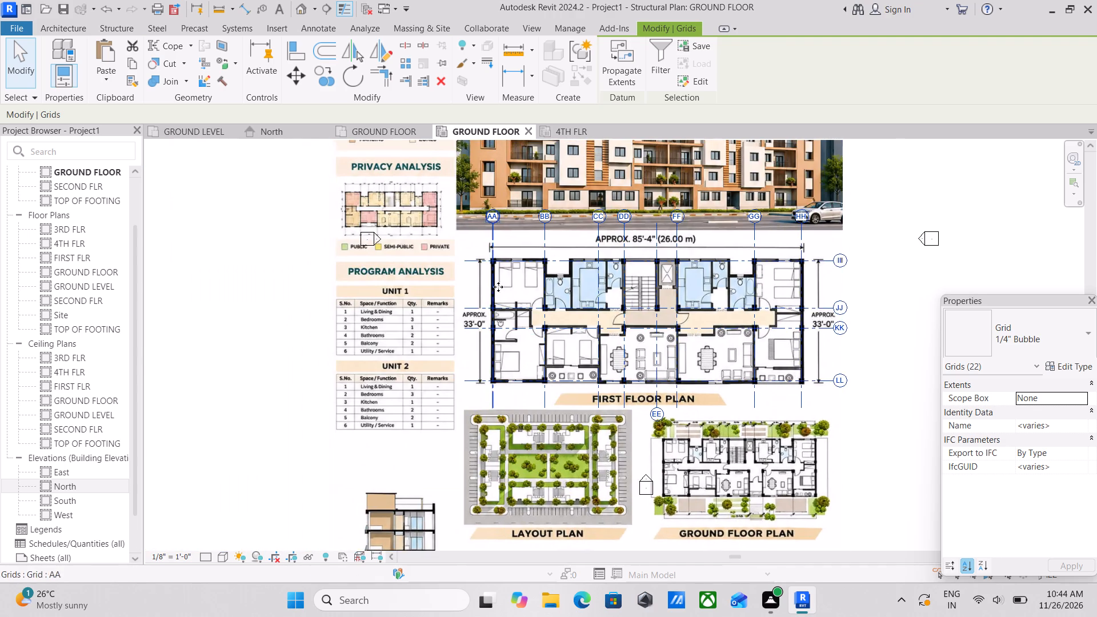
scroll(500, 285, up, 5)
scroll(519, 274, down, 1)
middle_drag(519, 274, 486, 351)
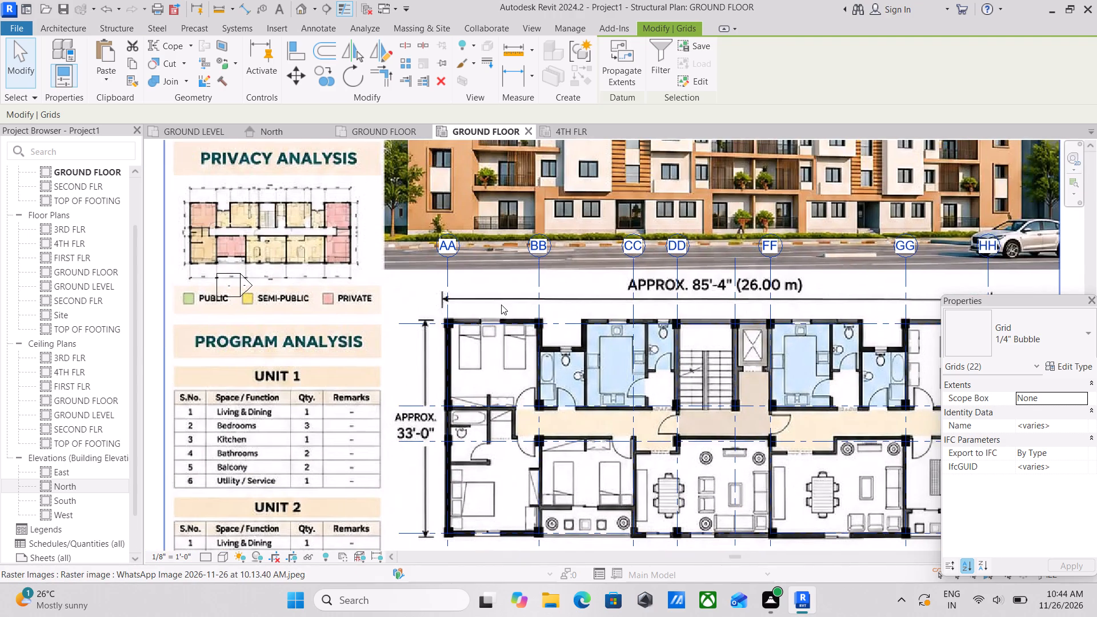
scroll(501, 304, up, 2)
scroll(501, 304, down, 3)
middle_drag(533, 342, 427, 302)
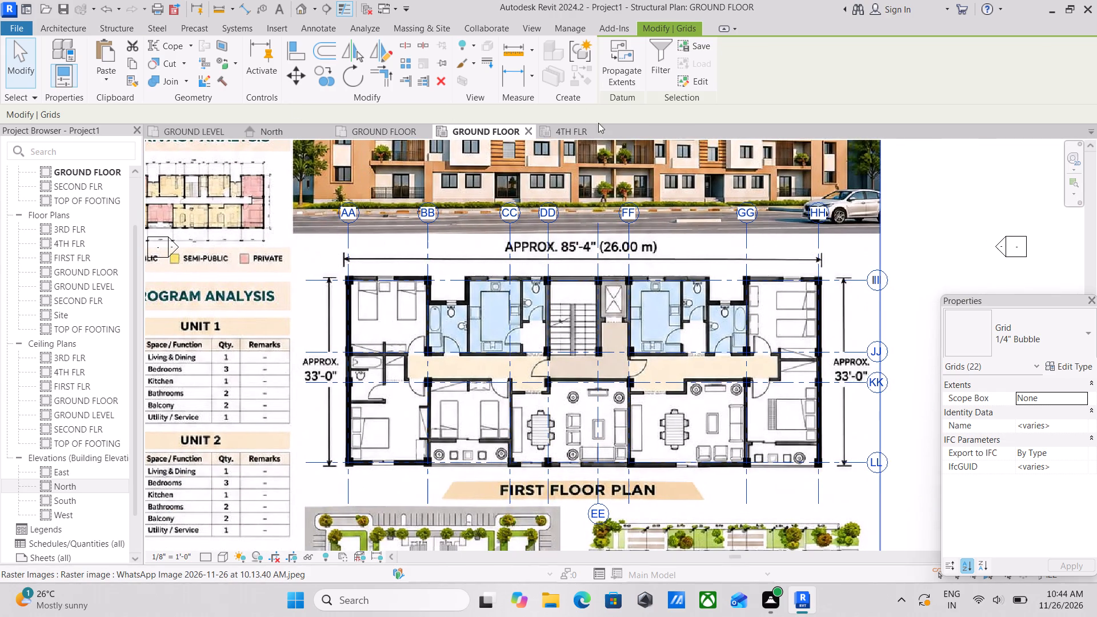
scroll(470, 296, down, 1)
middle_drag(470, 296, 529, 343)
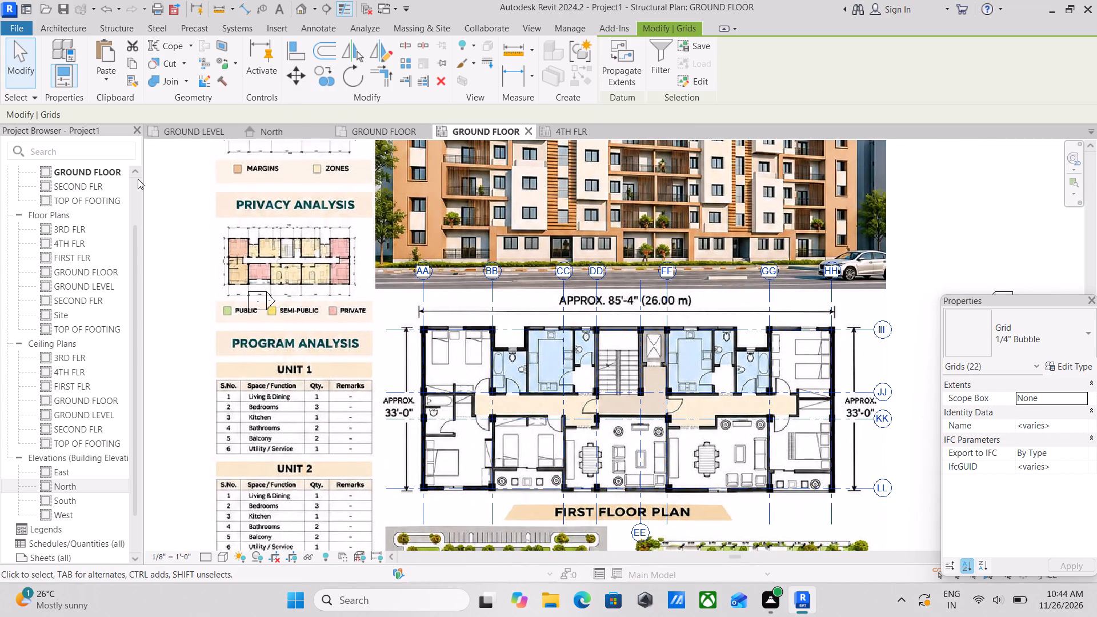
Open the TOP OF FOOTING structural plan.
scroll(87, 206, up, 2)
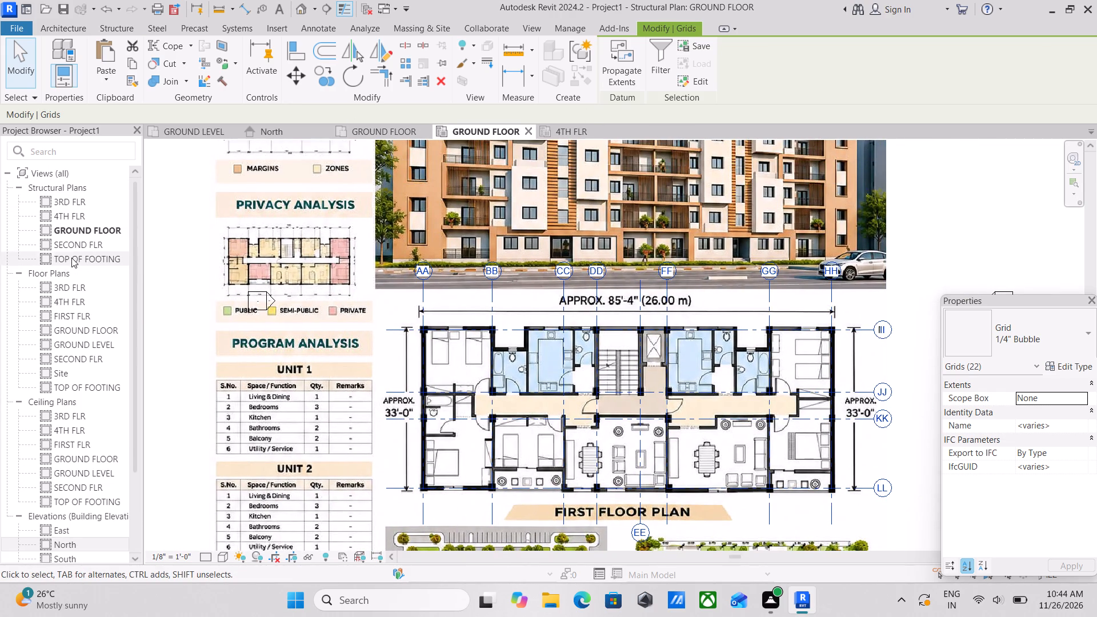
double_click(71, 256)
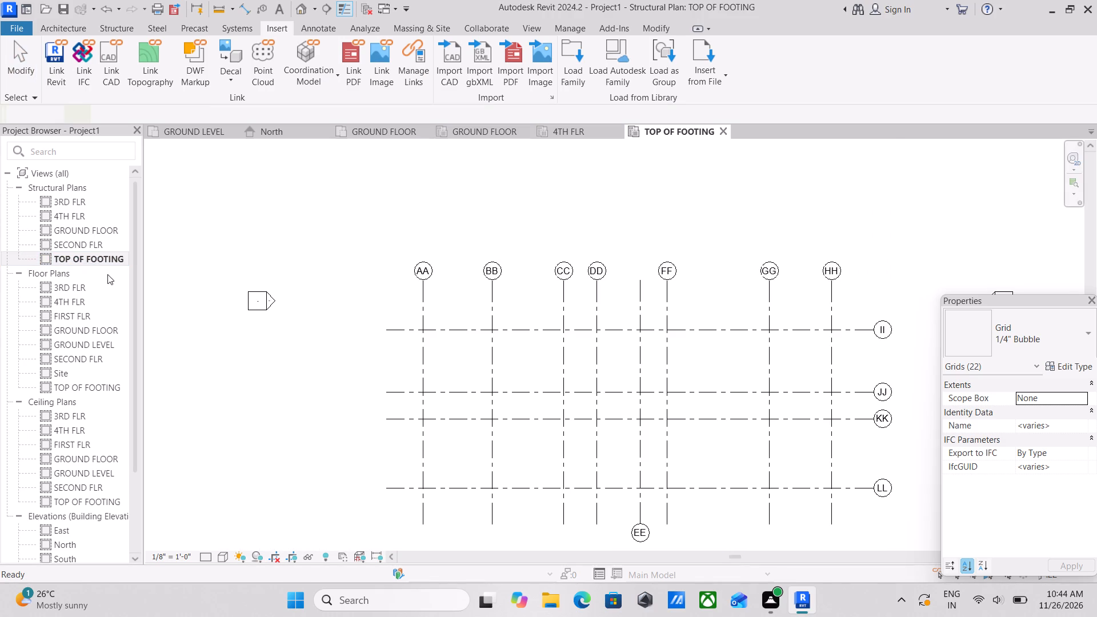
Examine the pasted grid layout and its intersections in the TOP OF FOOTING structural plan.
scroll(506, 331, up, 3)
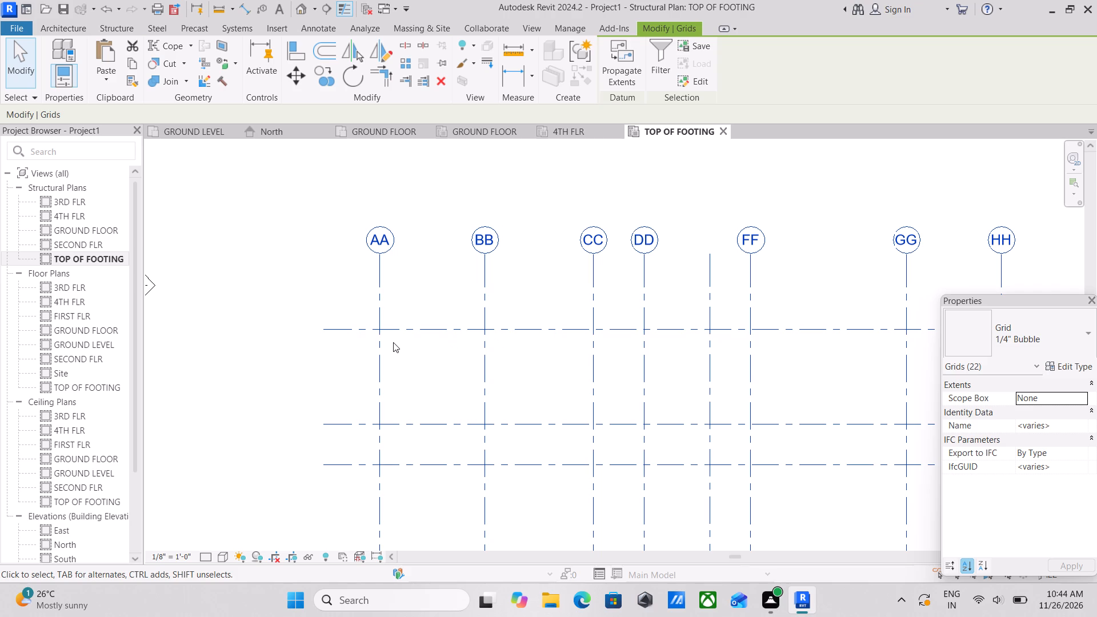
scroll(410, 349, up, 3)
middle_drag(461, 388, 385, 370)
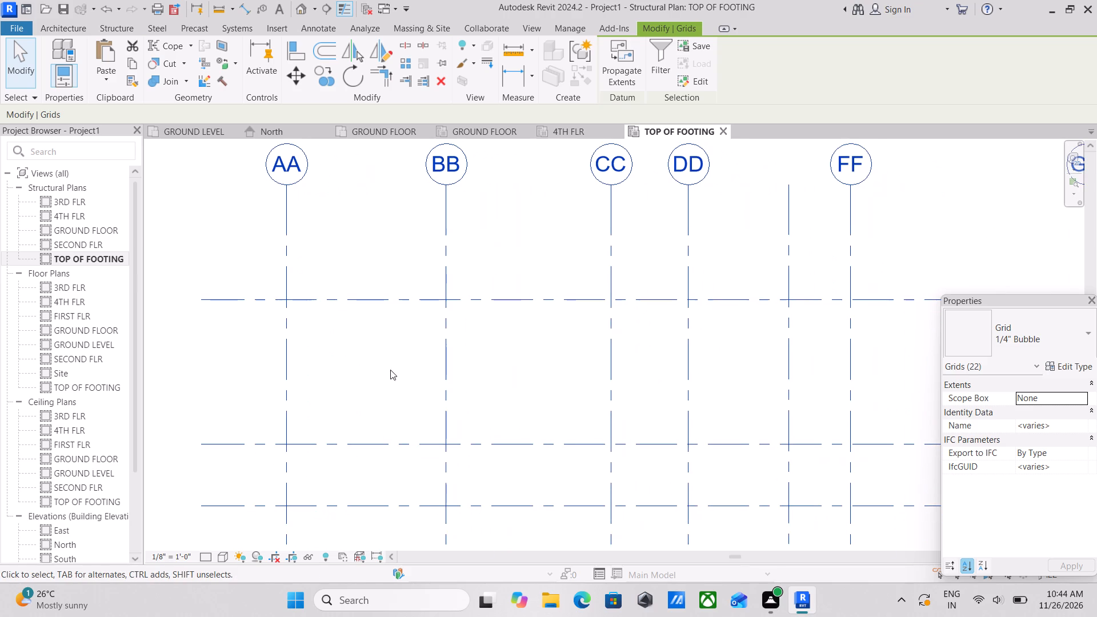
middle_drag(327, 406, 339, 392)
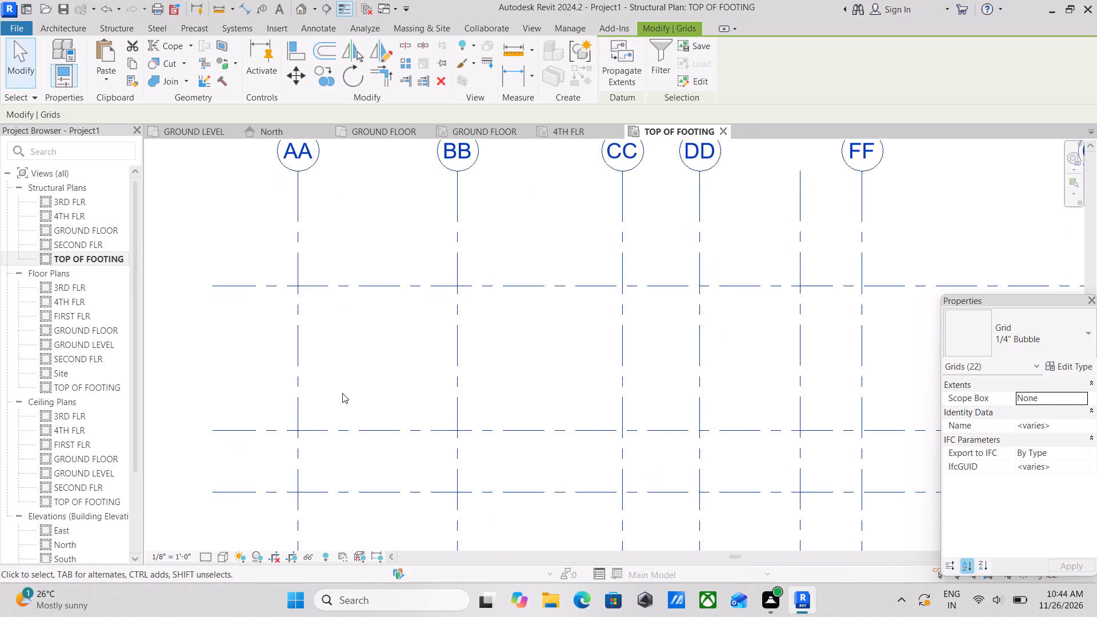
scroll(342, 393, up, 2)
scroll(342, 393, down, 3)
scroll(463, 376, down, 3)
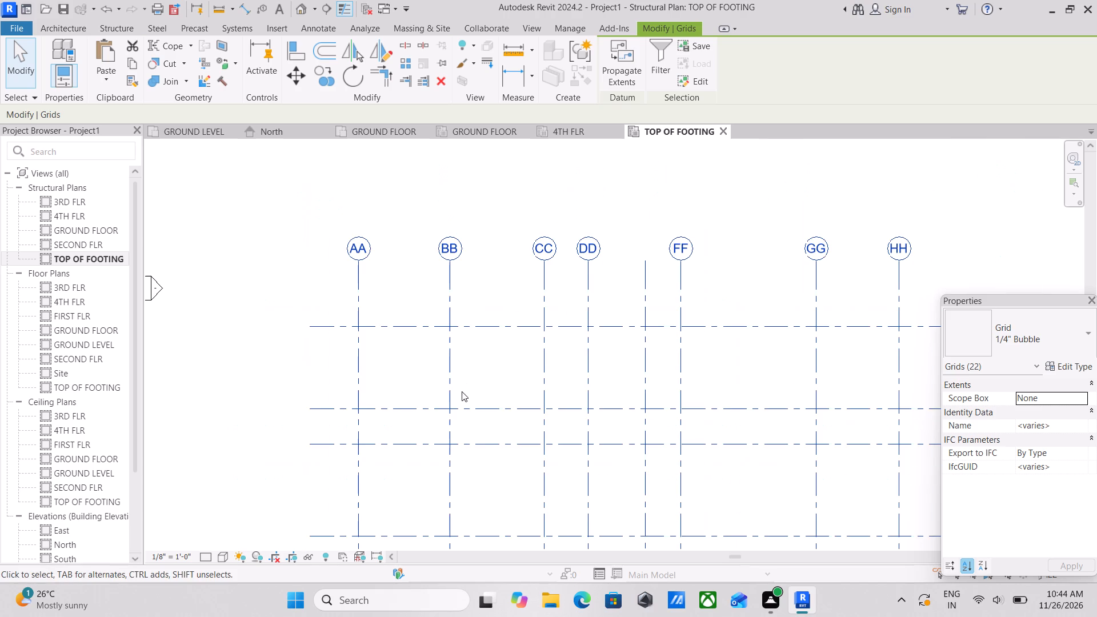
scroll(602, 427, up, 1)
middle_drag(355, 362, 442, 442)
scroll(397, 390, up, 2)
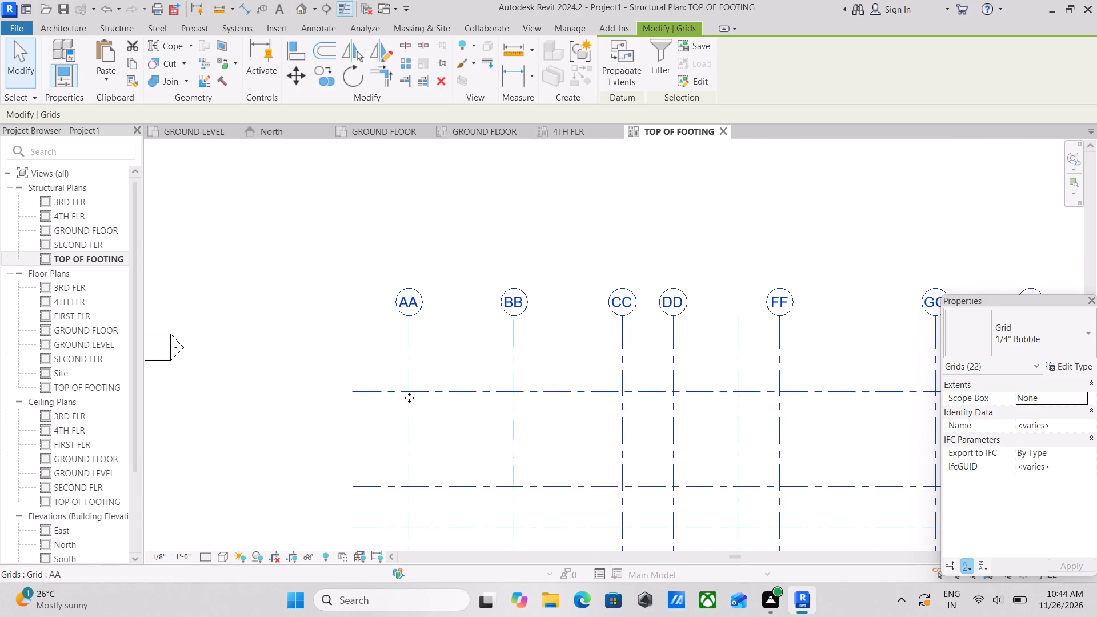
middle_drag(459, 420, 385, 412)
middle_drag(401, 416, 381, 416)
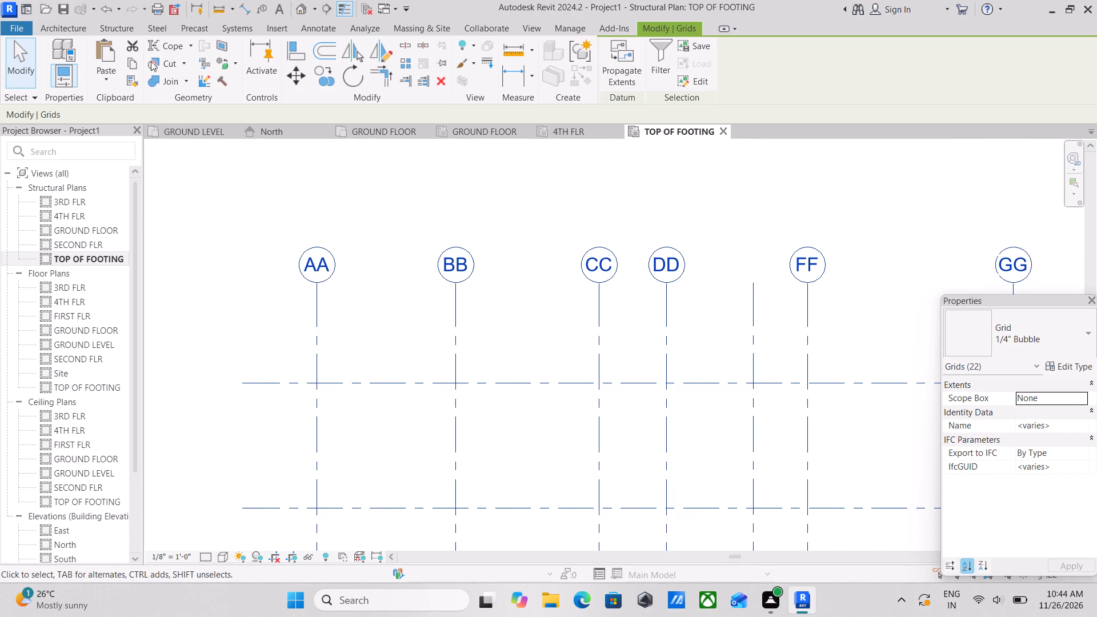
click(105, 26)
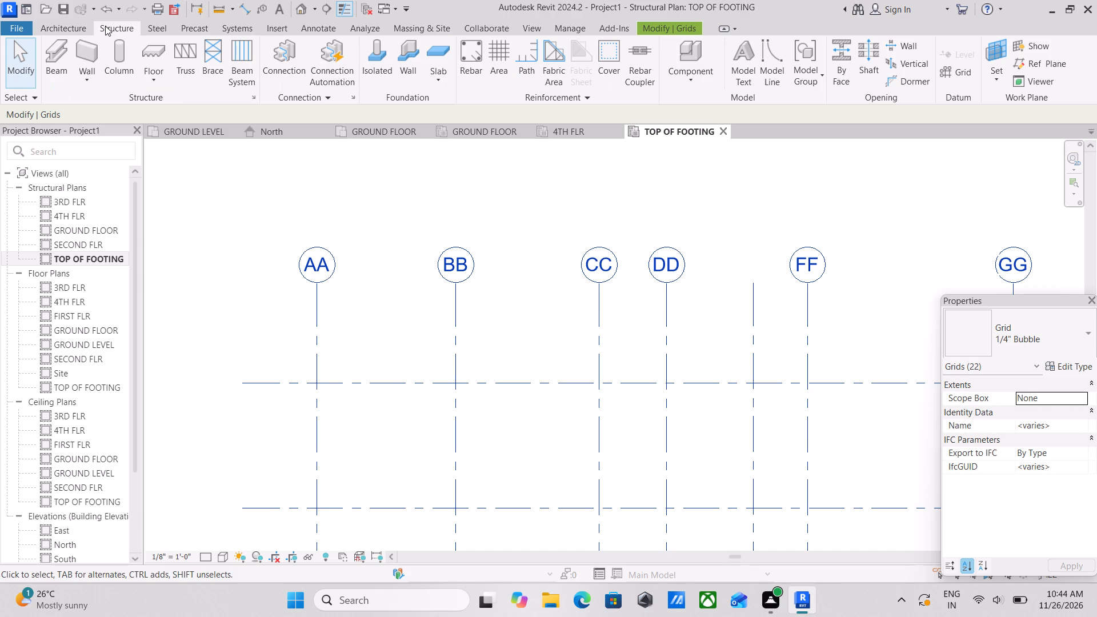
scroll(379, 428, up, 2)
middle_drag(365, 420, 263, 395)
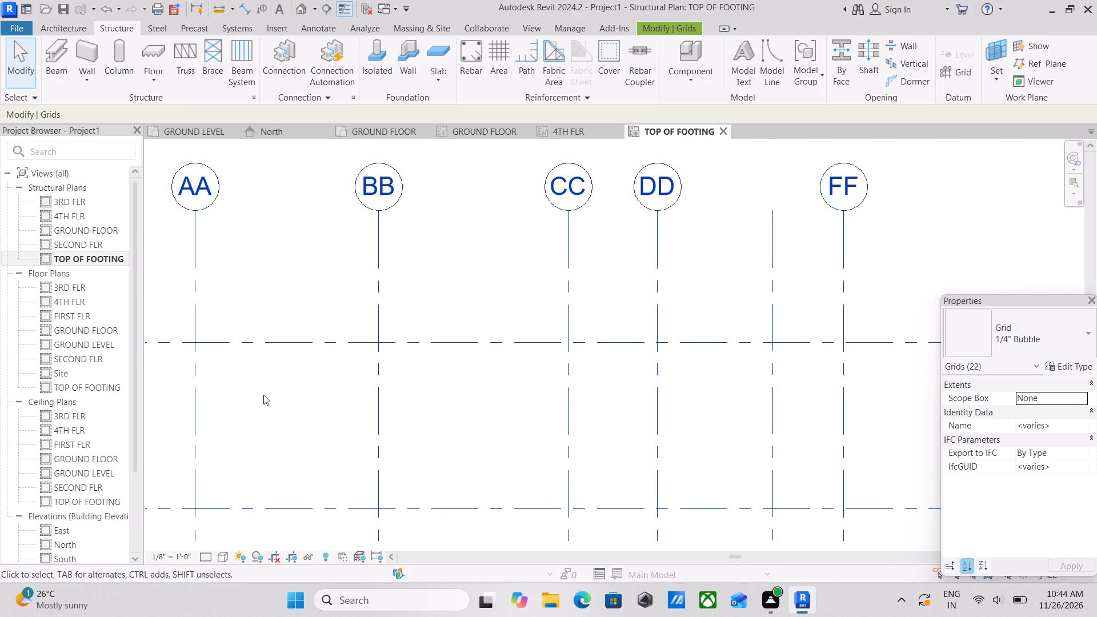
scroll(337, 436, down, 4)
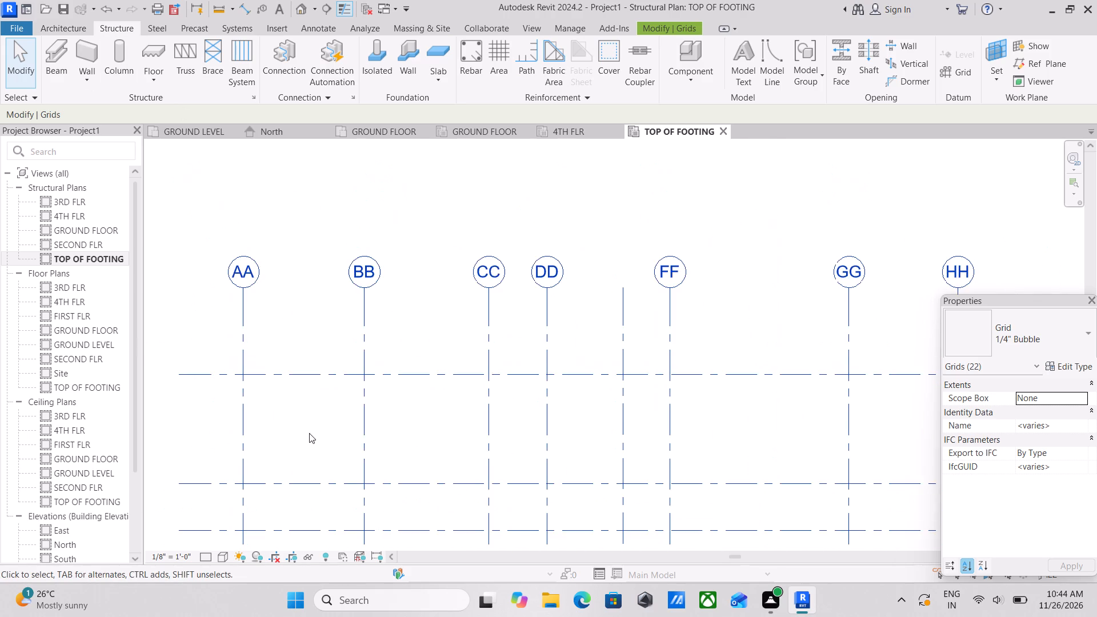
scroll(309, 433, down, 2)
middle_drag(306, 433, 351, 352)
scroll(416, 472, up, 2)
middle_drag(410, 451, 431, 422)
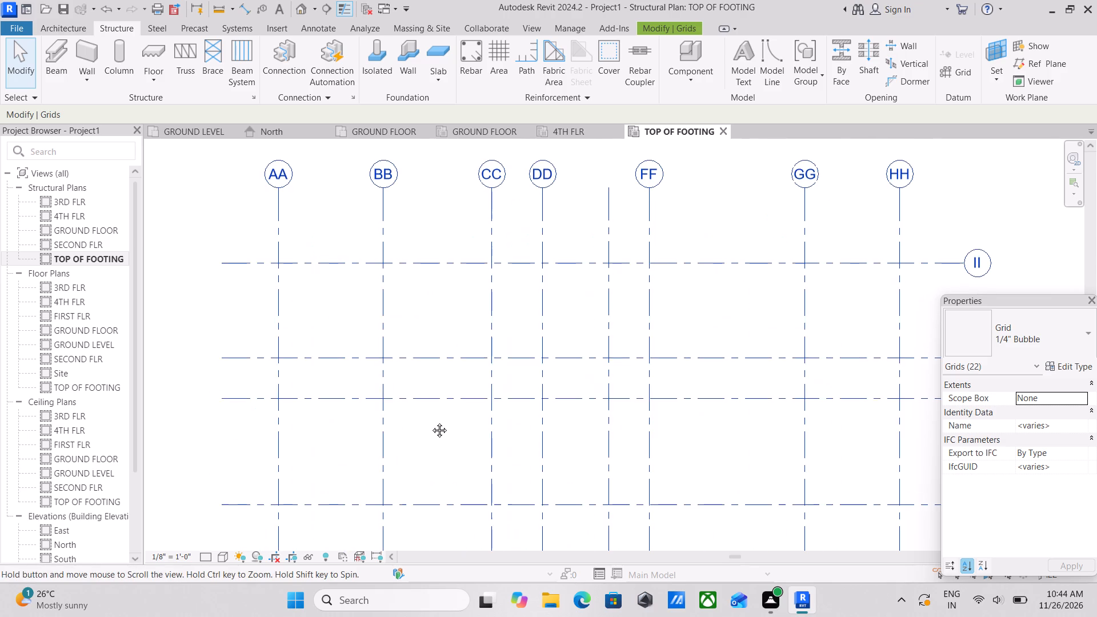
middle_drag(431, 422, 431, 417)
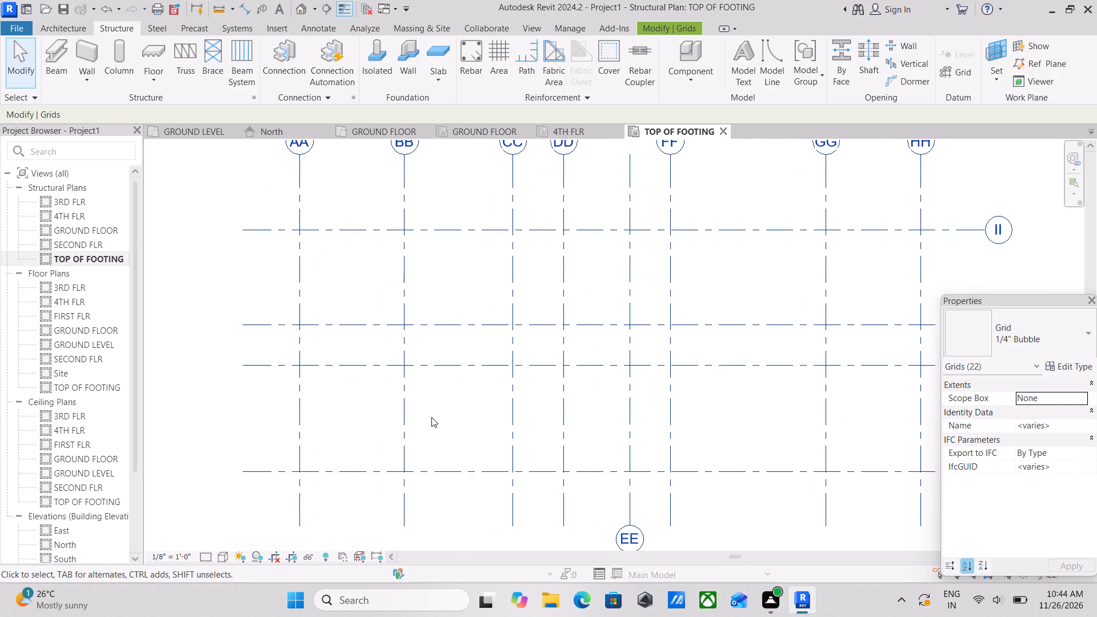
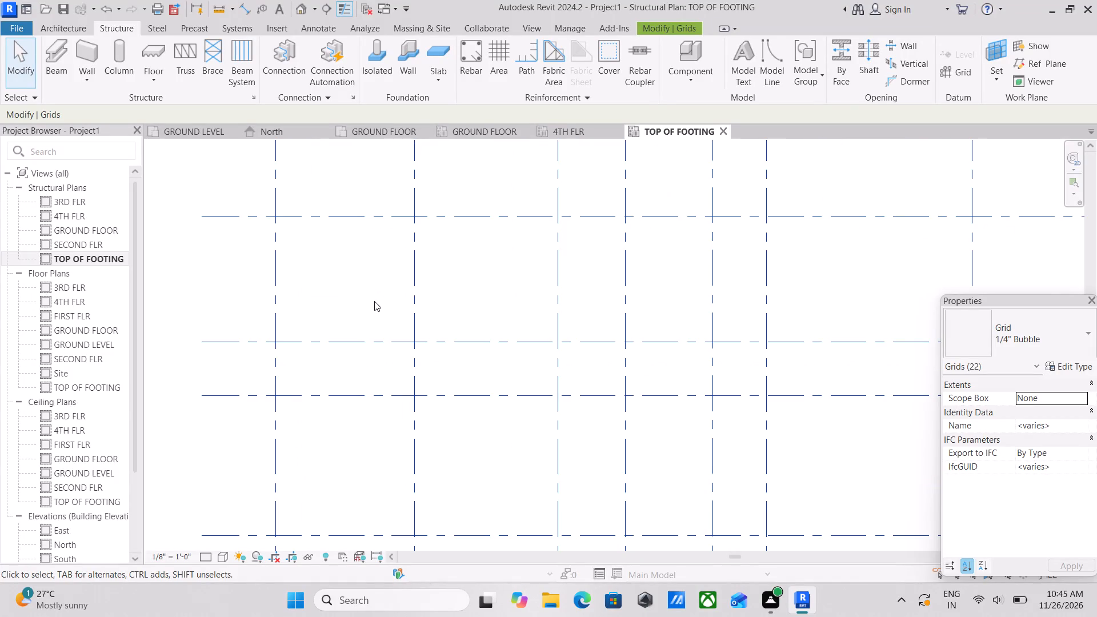
Examine the grid layout, bubbles and intersections across the TOP OF FOOTING structural plan.
scroll(379, 297, down, 1)
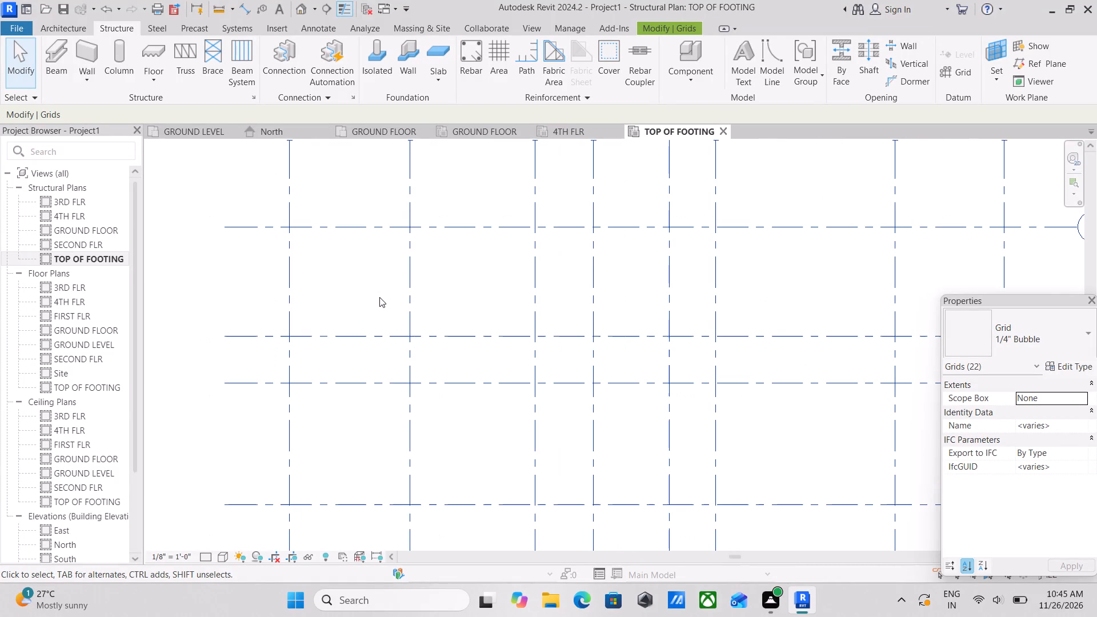
scroll(379, 297, up, 1)
scroll(379, 297, down, 2)
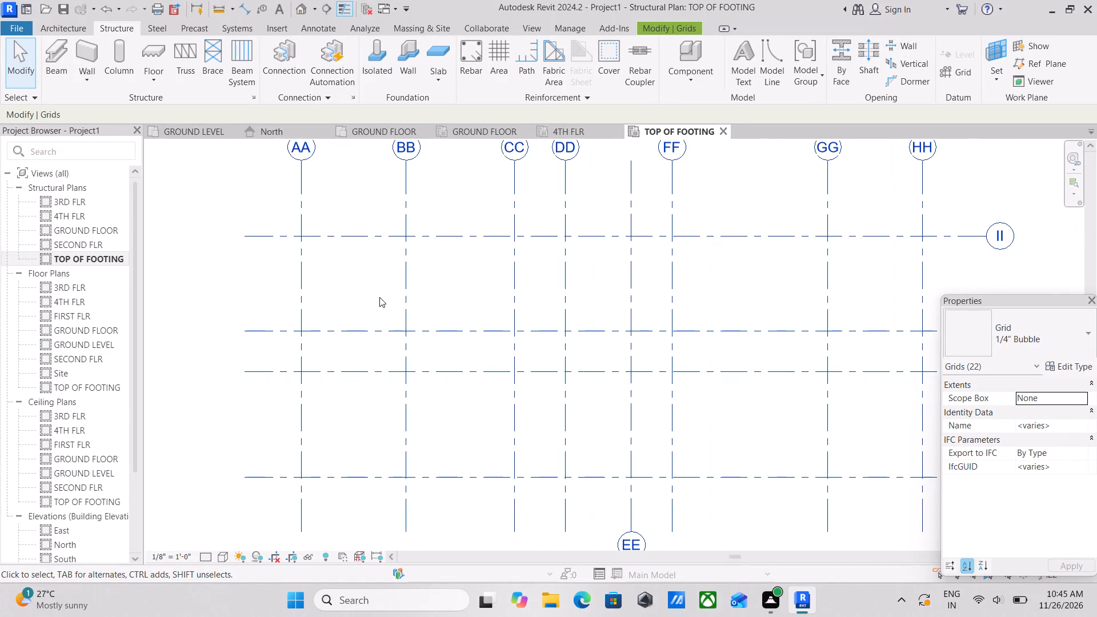
scroll(373, 238, up, 3)
scroll(350, 273, down, 2)
middle_drag(347, 275, 283, 334)
middle_drag(309, 215, 318, 311)
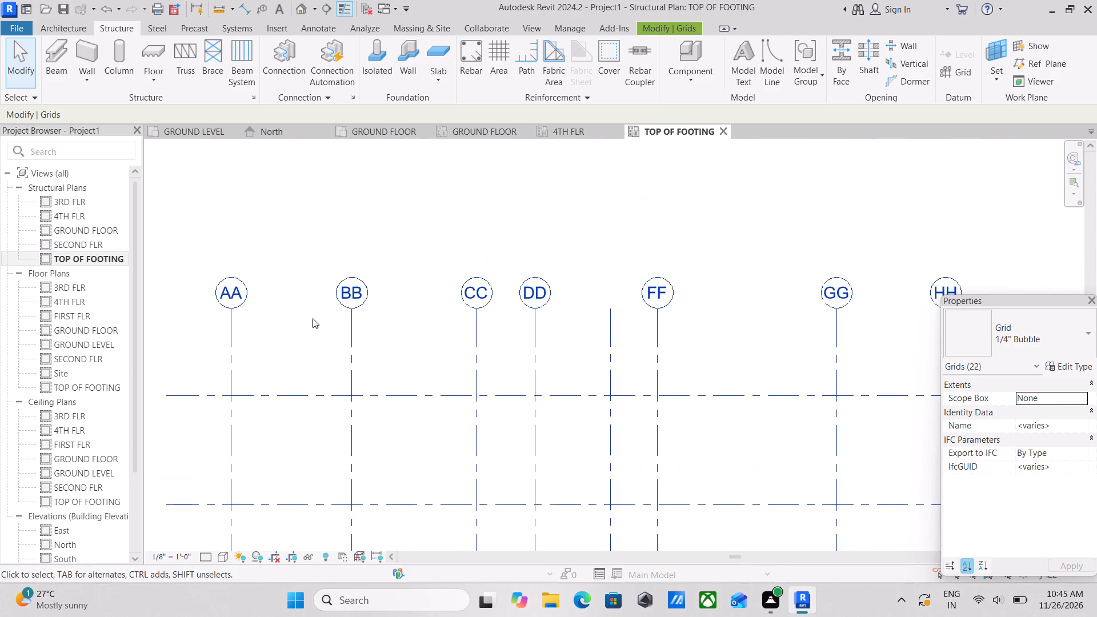
middle_drag(307, 327, 331, 298)
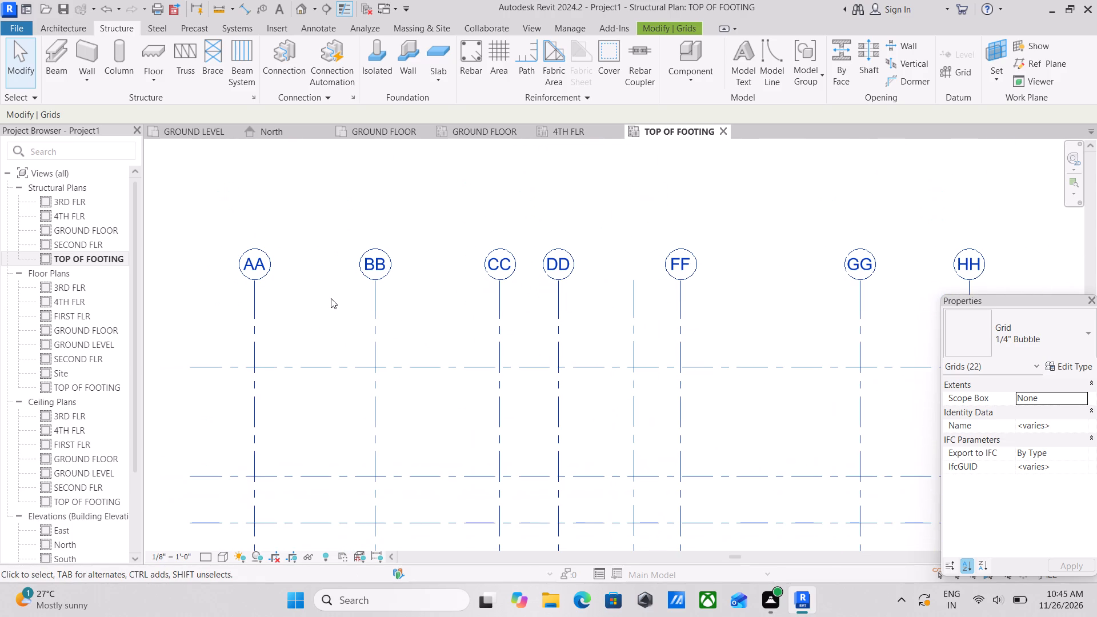
scroll(331, 300, down, 1)
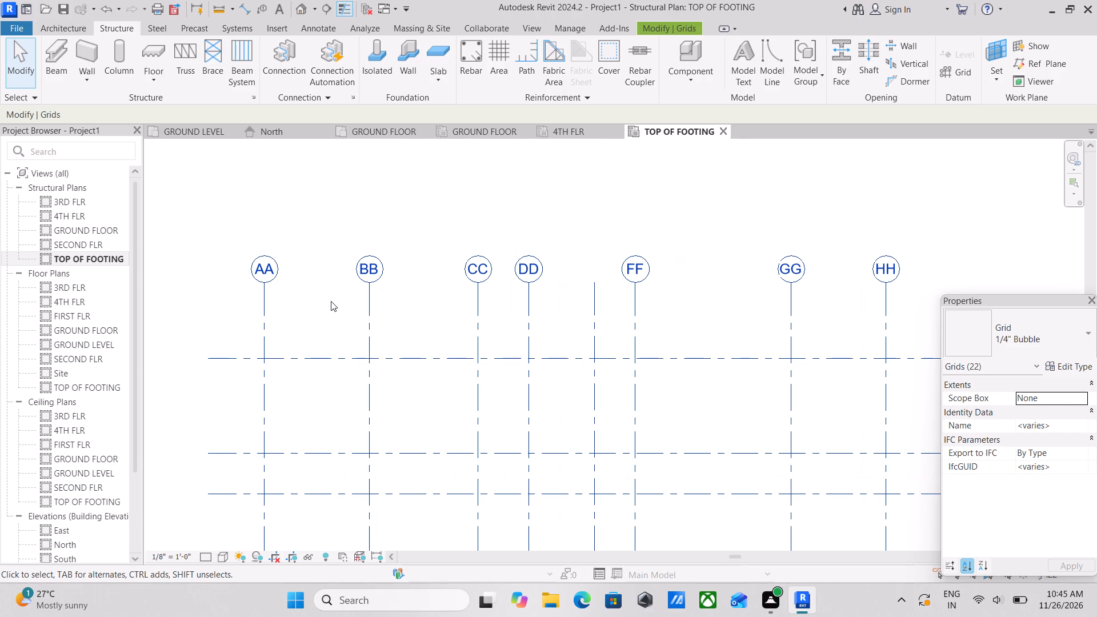
scroll(331, 301, down, 4)
scroll(283, 336, up, 5)
middle_drag(286, 360, 401, 372)
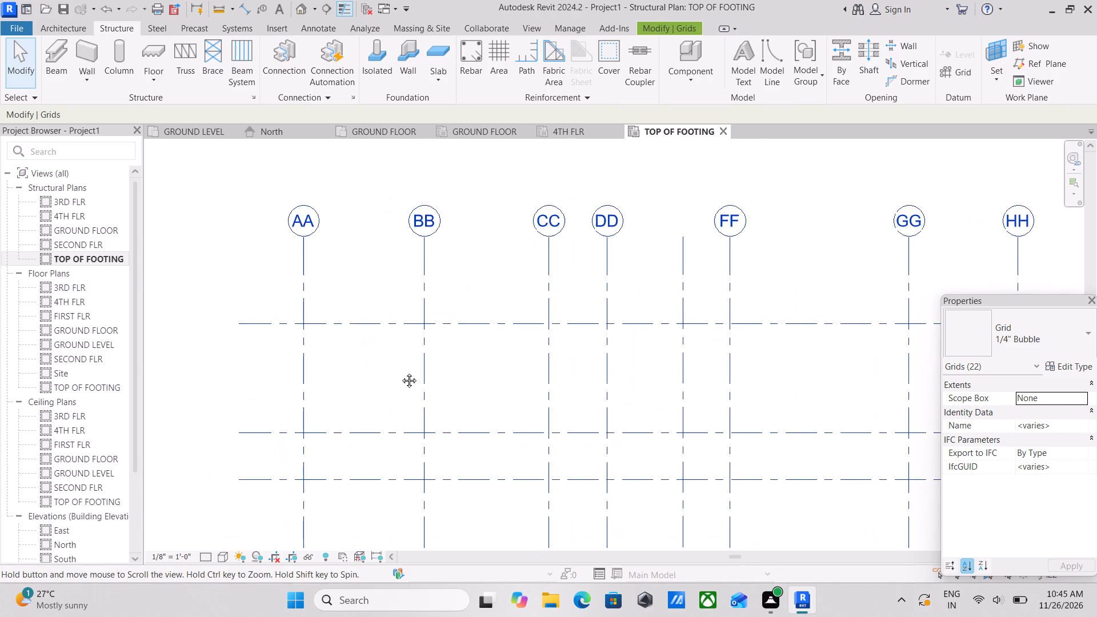
middle_drag(401, 372, 410, 373)
scroll(265, 285, up, 3)
scroll(354, 291, down, 1)
middle_drag(352, 291, 299, 290)
scroll(351, 297, down, 1)
middle_drag(349, 297, 337, 297)
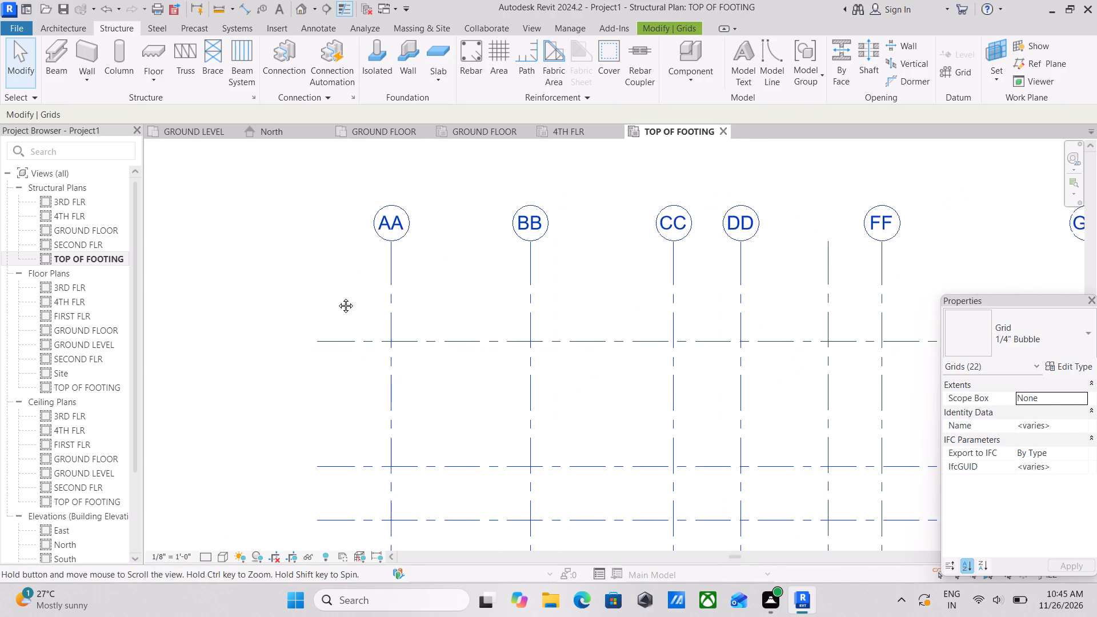
middle_drag(337, 297, 314, 295)
scroll(367, 359, up, 2)
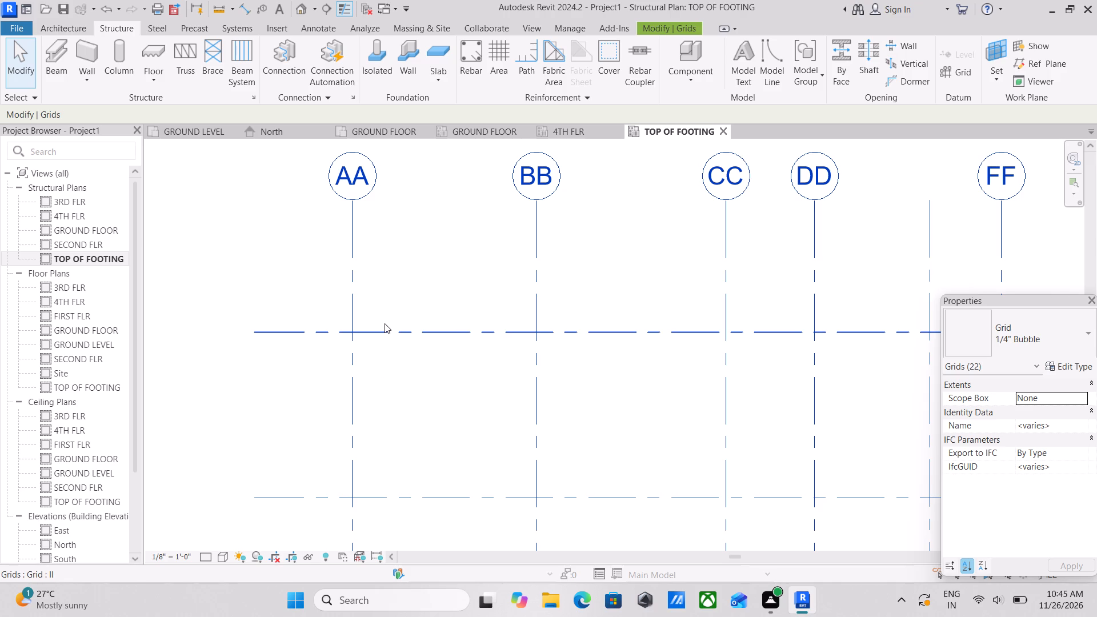
scroll(385, 323, up, 2)
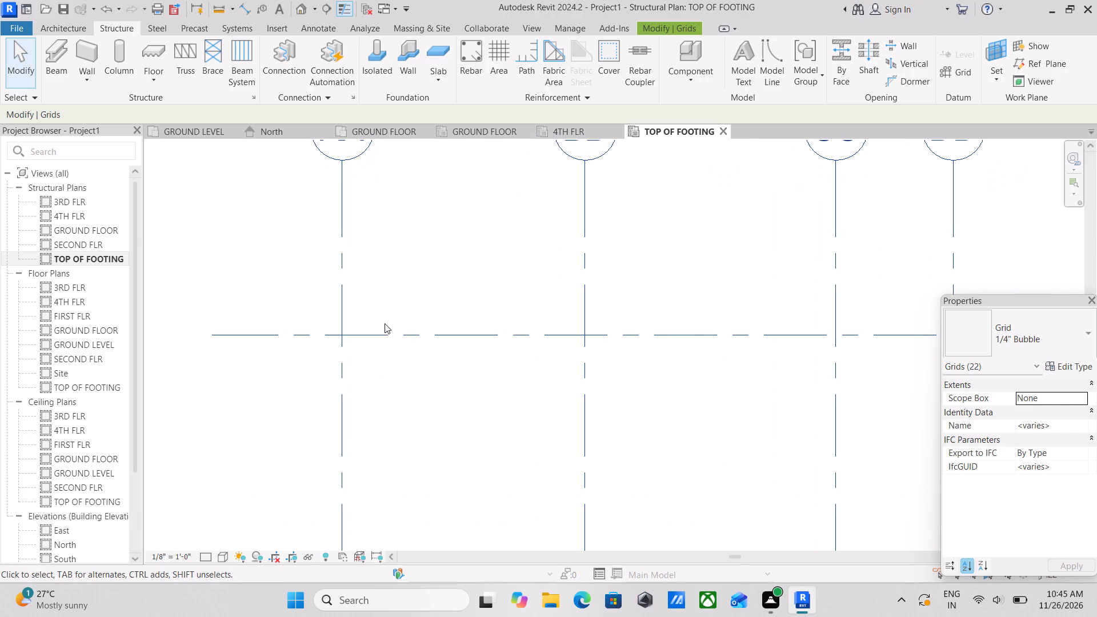
scroll(385, 323, up, 1)
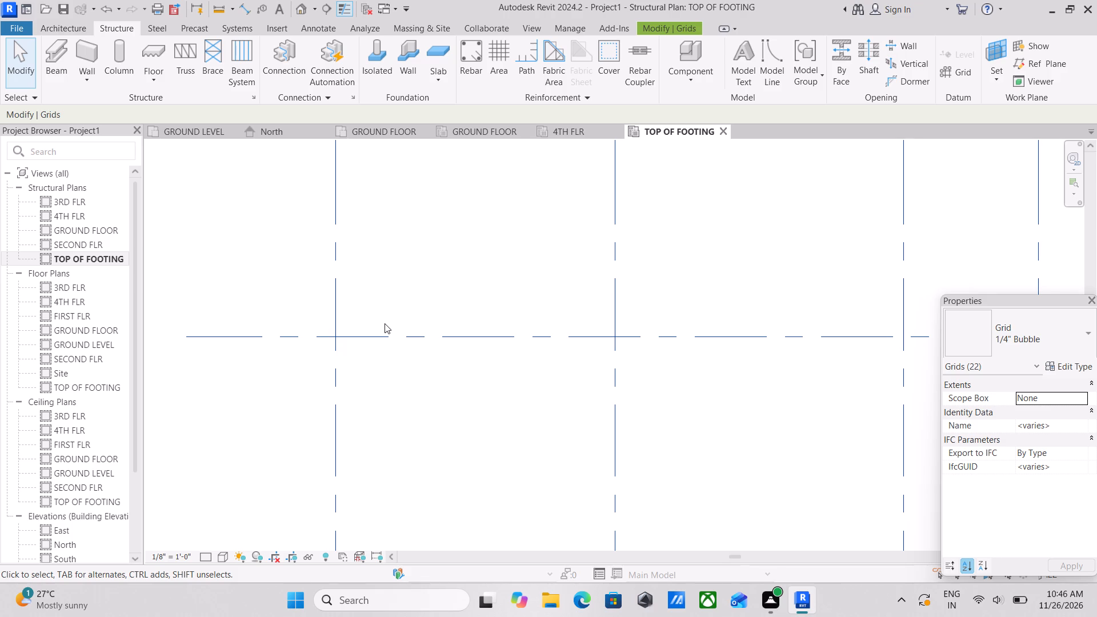
scroll(480, 182, down, 2)
middle_drag(475, 191, 445, 226)
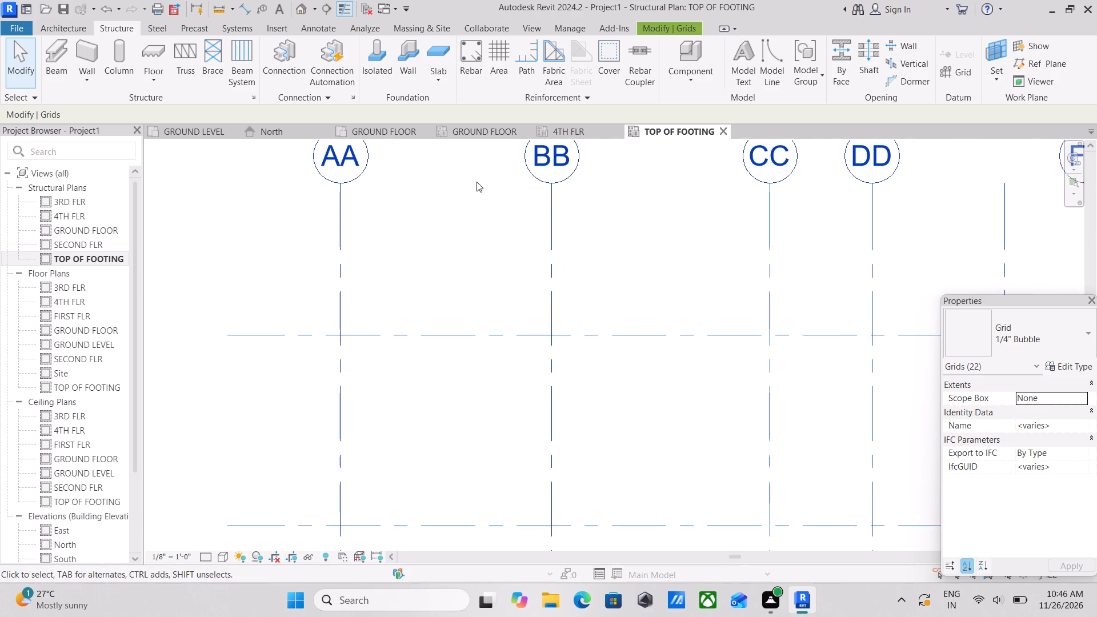
scroll(477, 200, down, 1)
middle_drag(468, 252, 442, 253)
scroll(363, 241, down, 2)
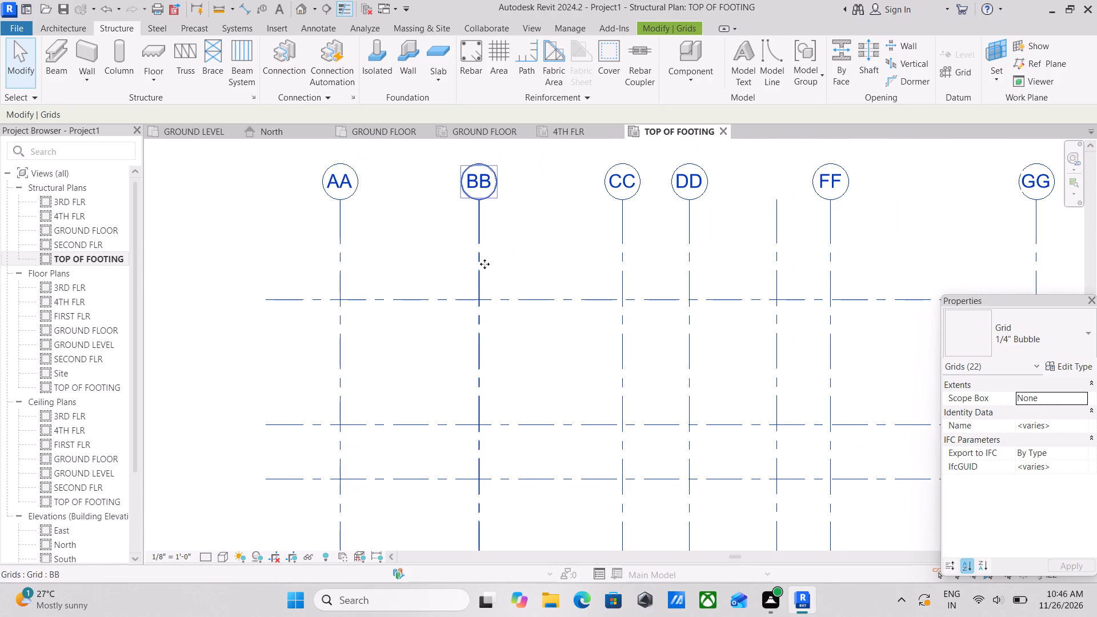
middle_drag(486, 263, 422, 263)
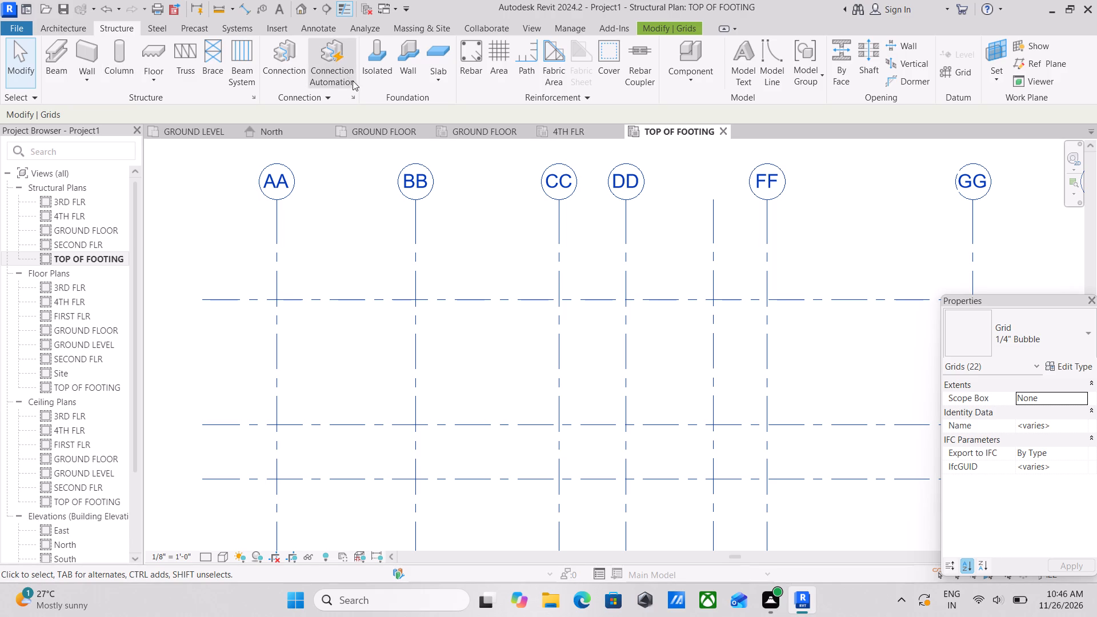
Start an isolated foundation and load the Pile Cap-Rectangular family from the US library's Structural Foundations folder.
click(379, 75)
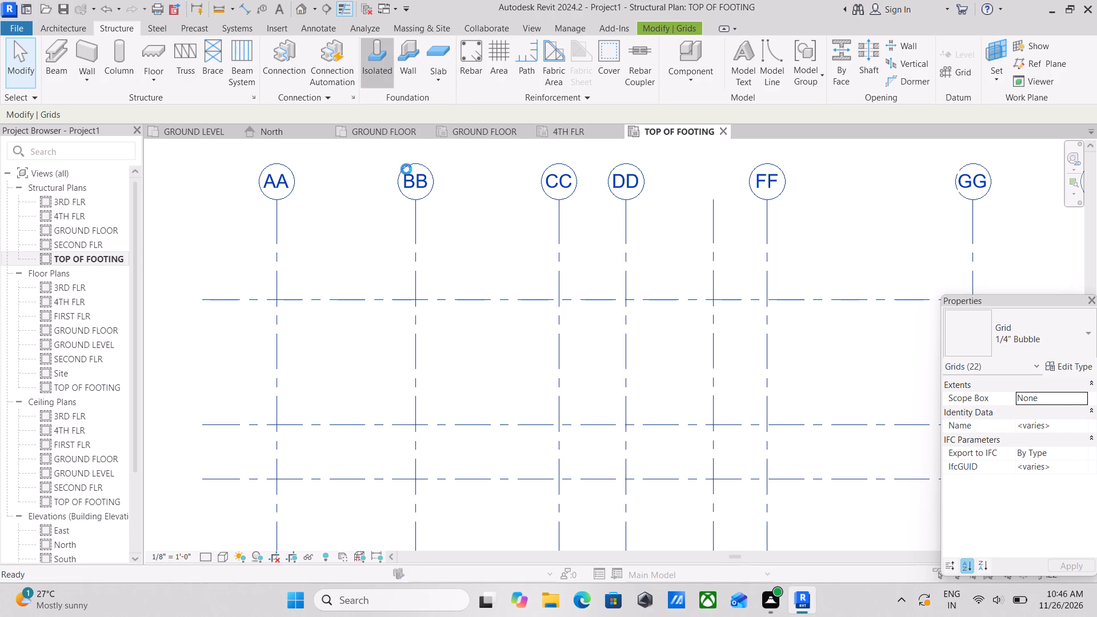
click(579, 306)
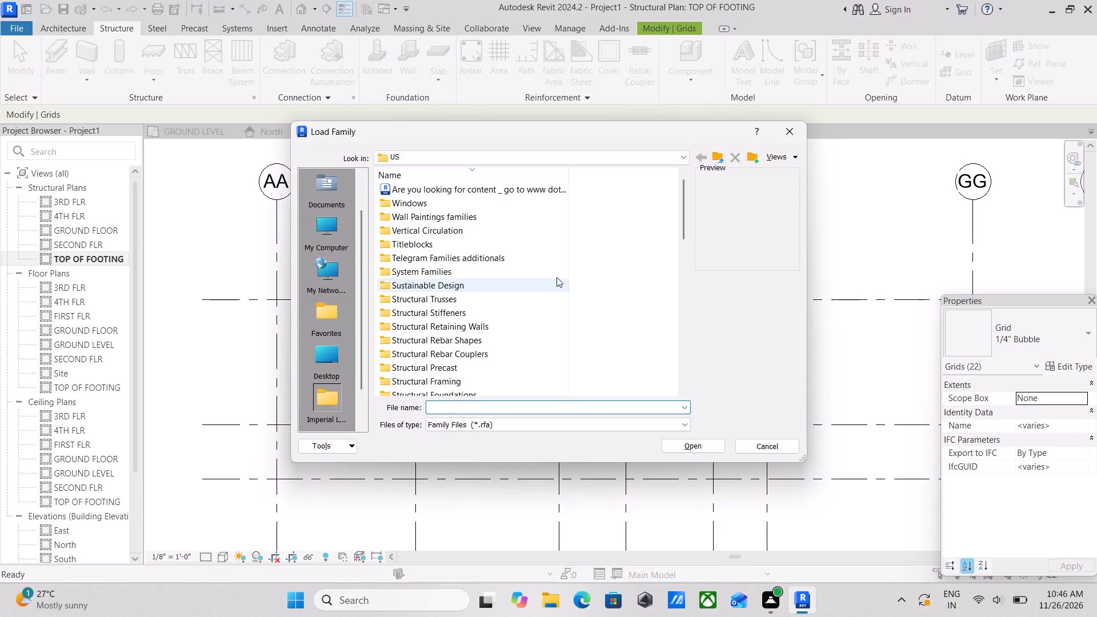
scroll(455, 316, down, 2)
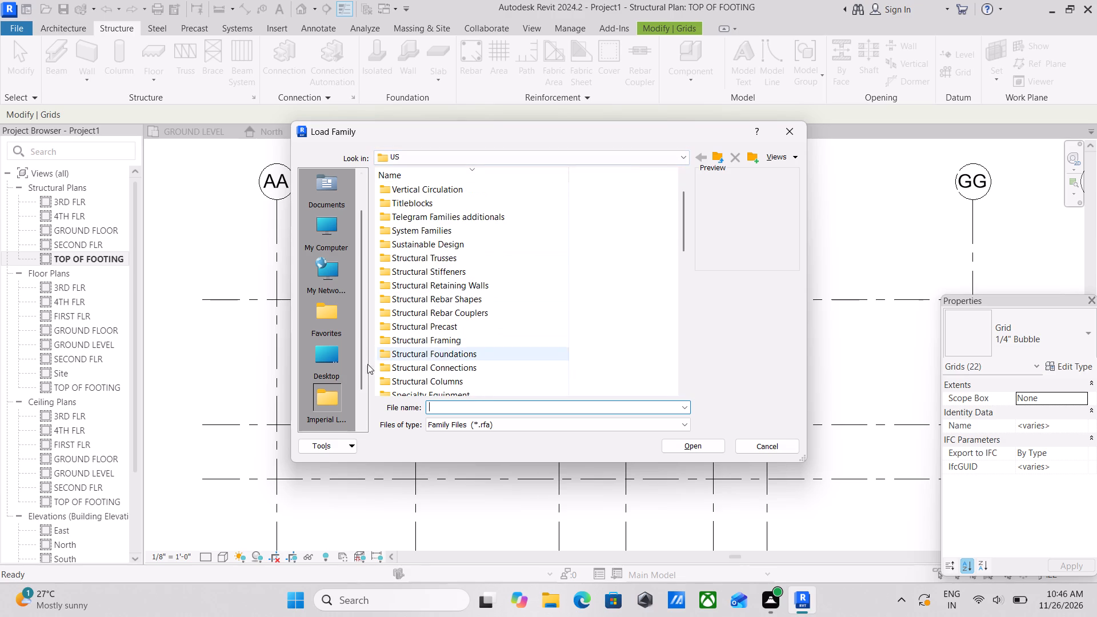
scroll(326, 410, down, 1)
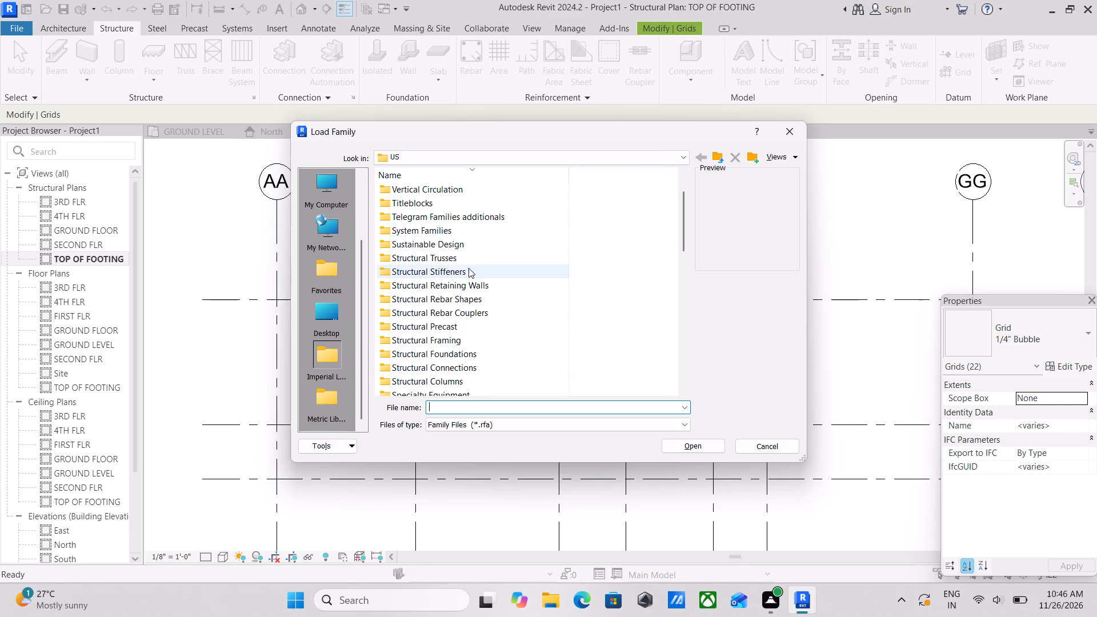
scroll(447, 298, down, 2)
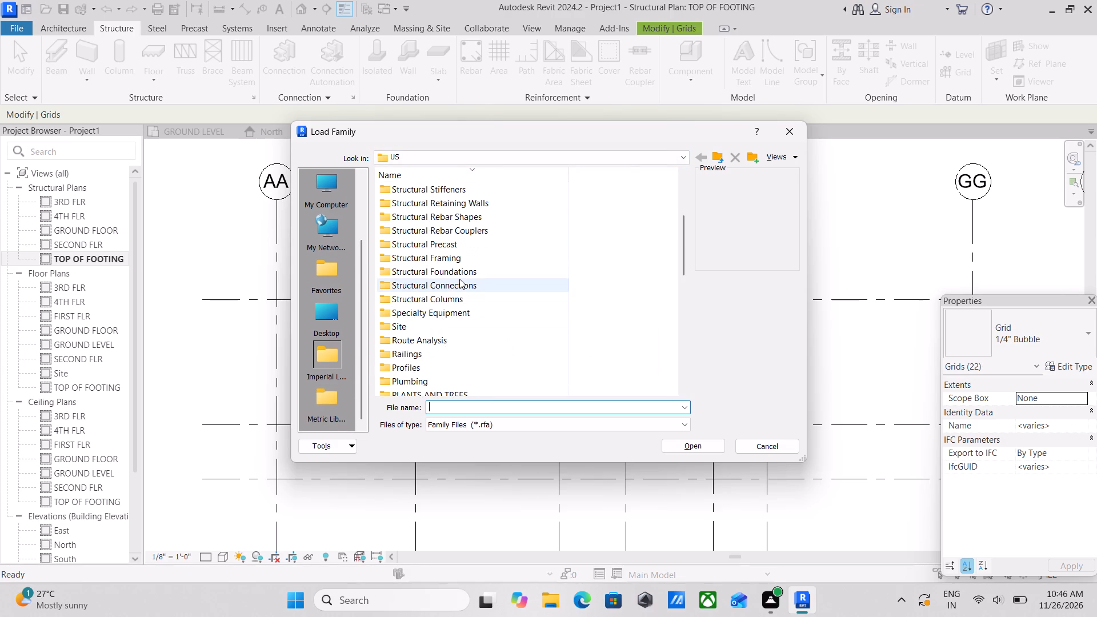
double_click(462, 269)
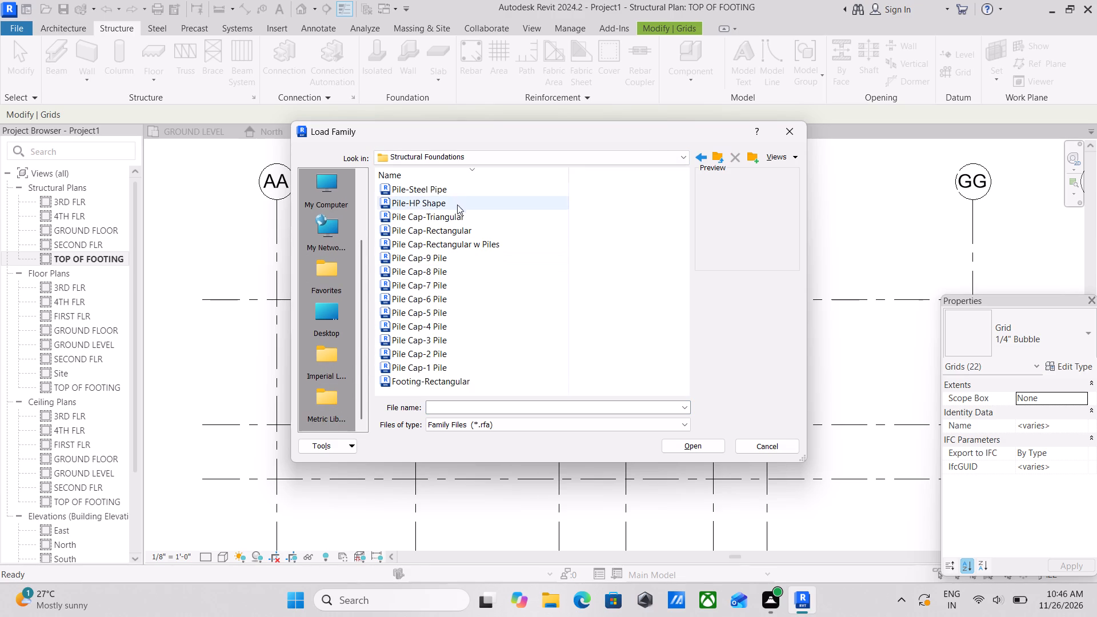
click(427, 190)
click(425, 205)
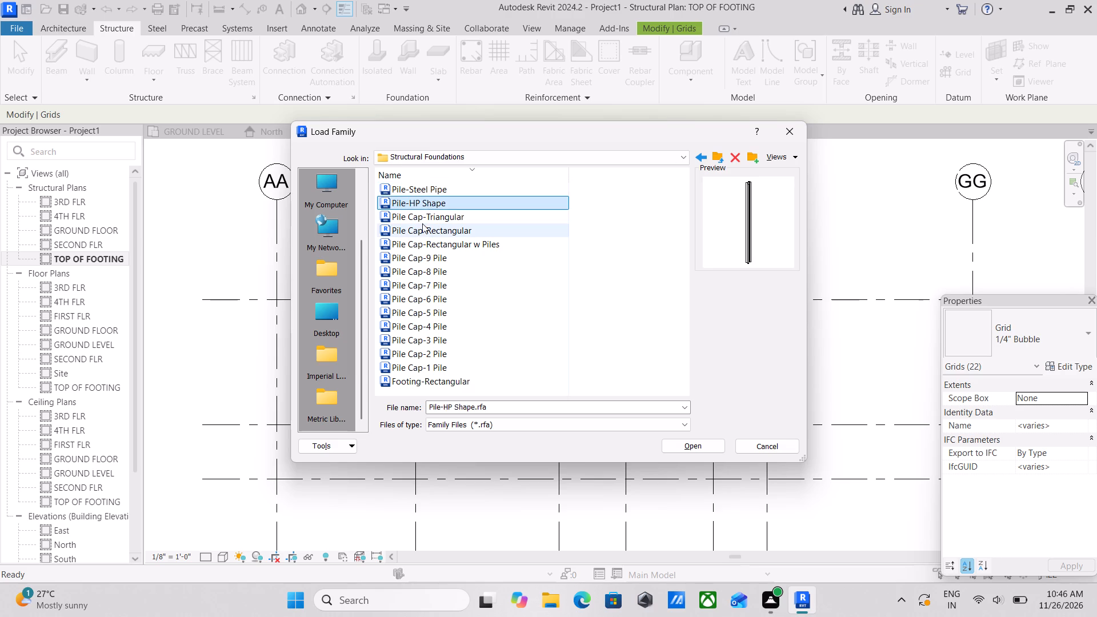
click(422, 223)
scroll(436, 268, down, 1)
click(420, 245)
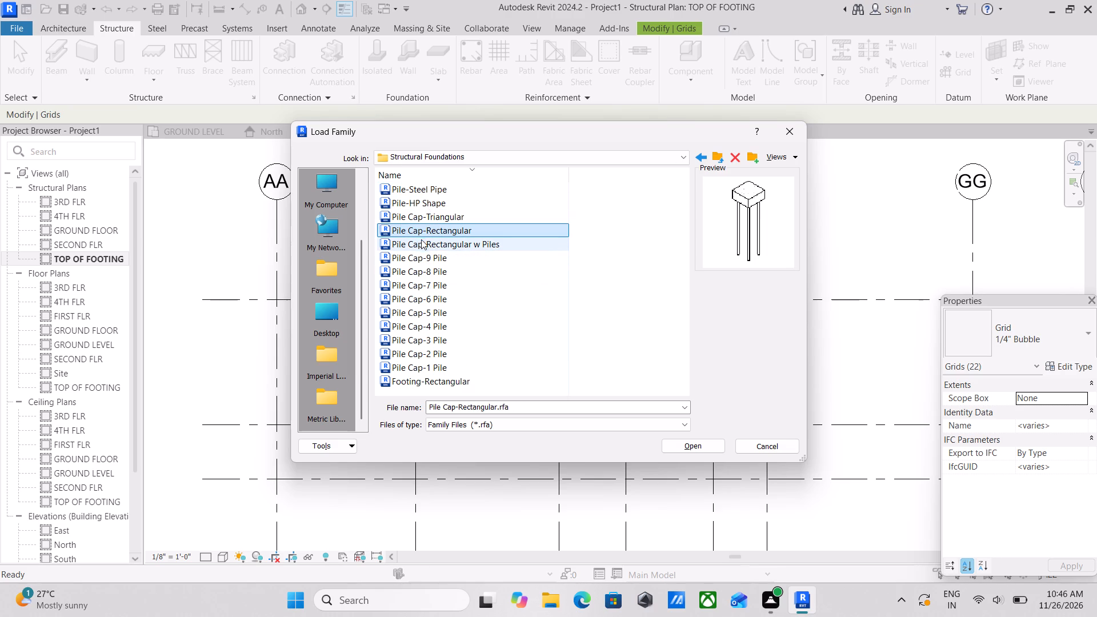
click(422, 231)
click(424, 251)
click(426, 246)
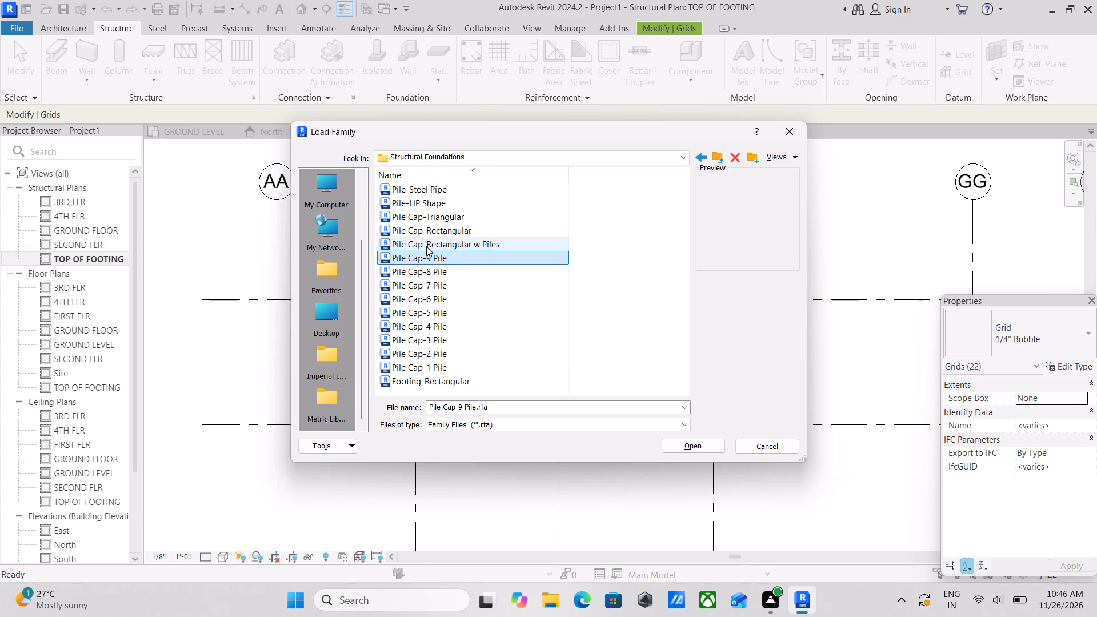
click(426, 233)
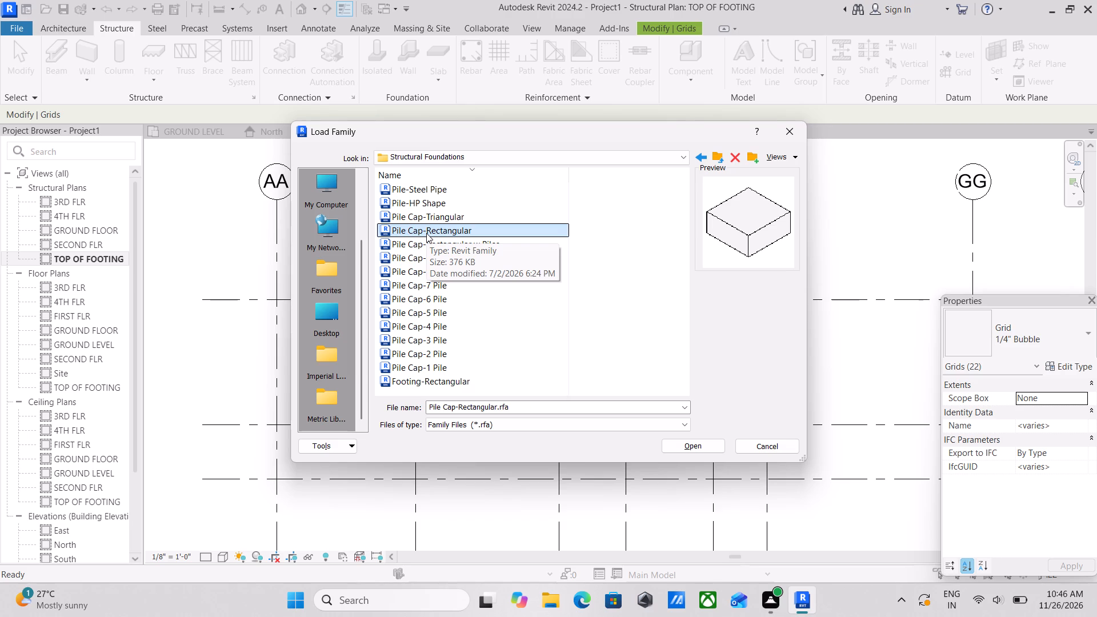
click(695, 448)
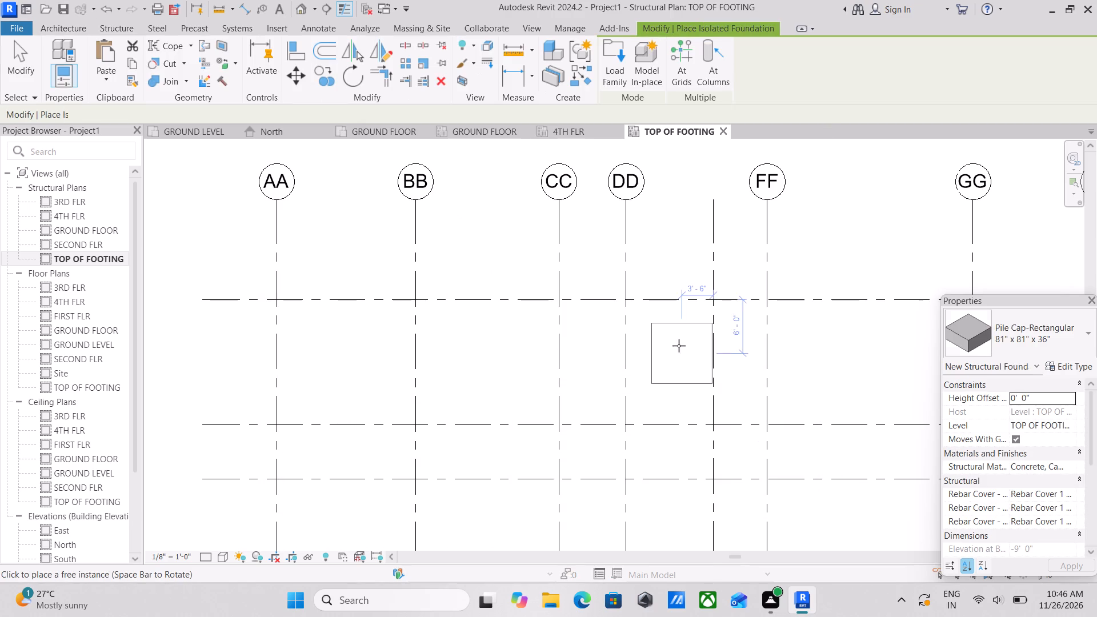
Duplicate the 81" x 81" x 36" pile cap type and name the copy 6' X 6' X 2' FOOTING INTERIOR.
scroll(365, 288, up, 3)
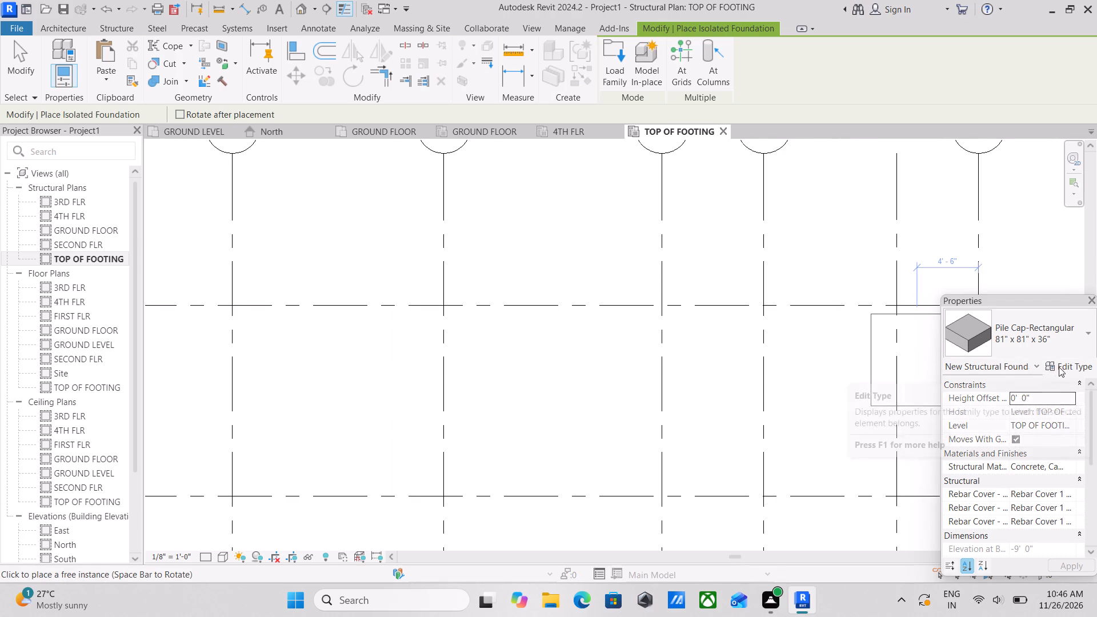
click(1076, 364)
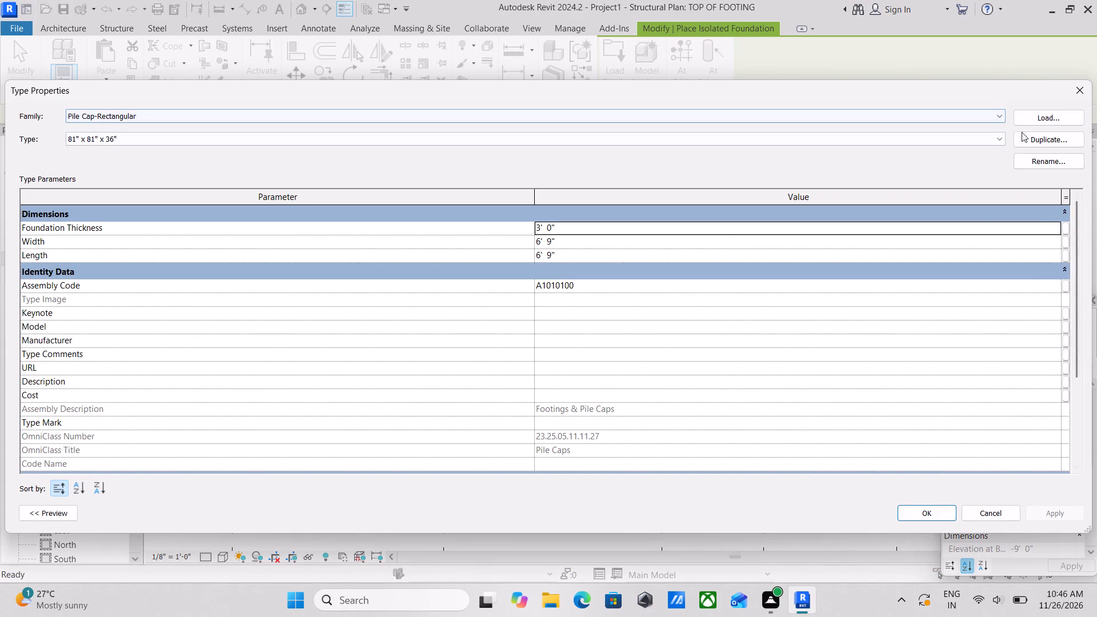
click(1029, 142)
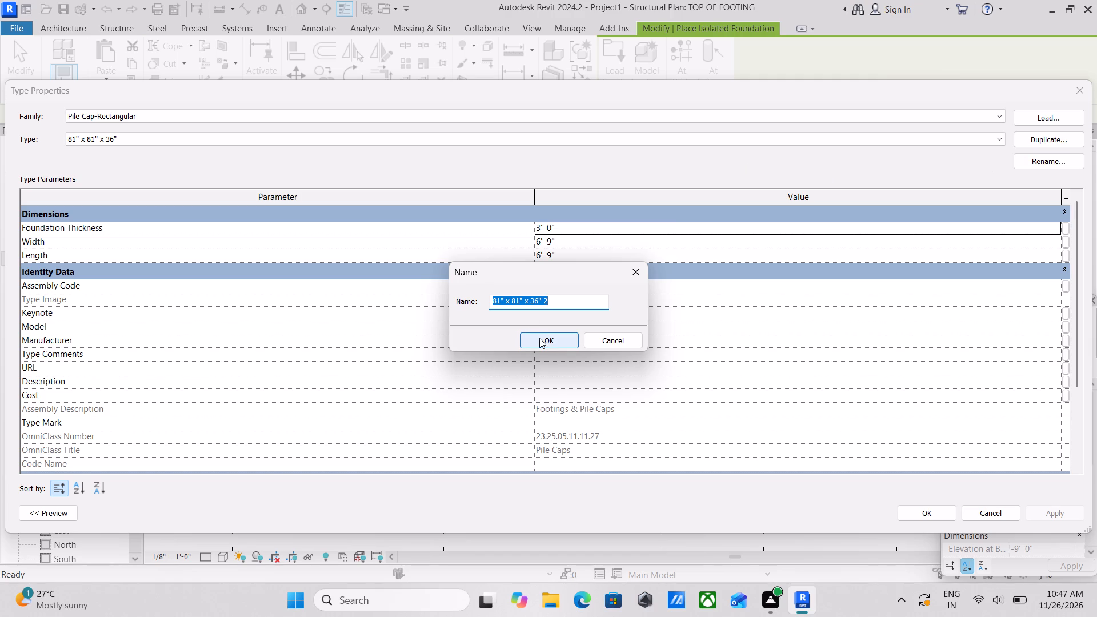
key(6)
key(apostrophe)
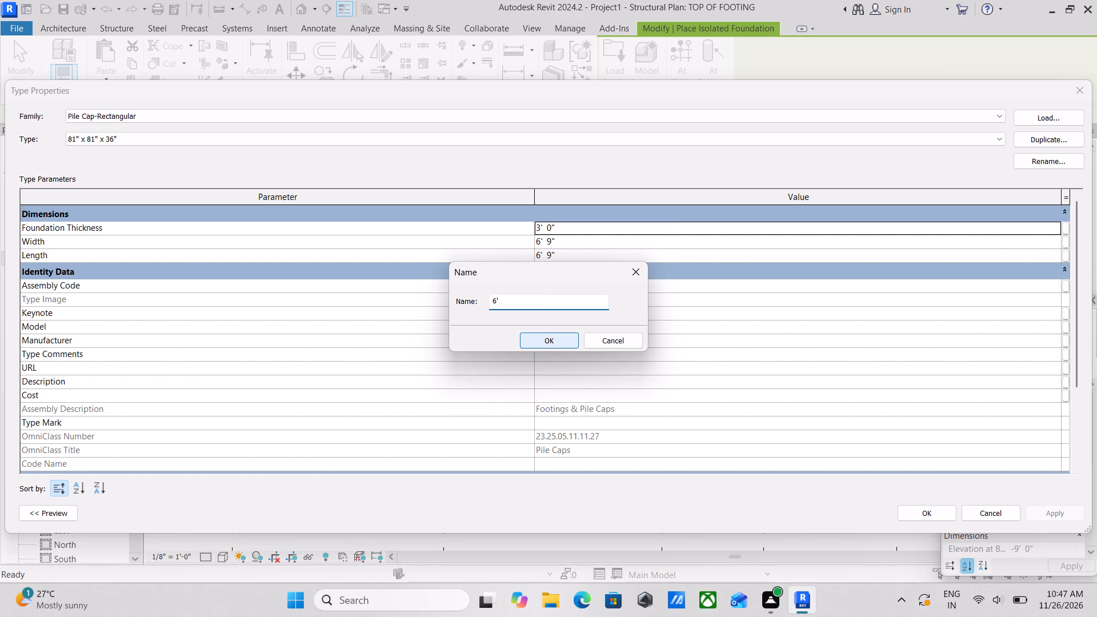
key(space)
text(X 6')
key(BackSpace)
key(apostrophe)
key(space)
text(X2)
text(')
key(space)
key(BackSpace)
key(BackSpace)
key(BackSpace)
key(space)
text(2')
key(space)
text(FOOT)
text(ING)
key(space)
text(INTER)
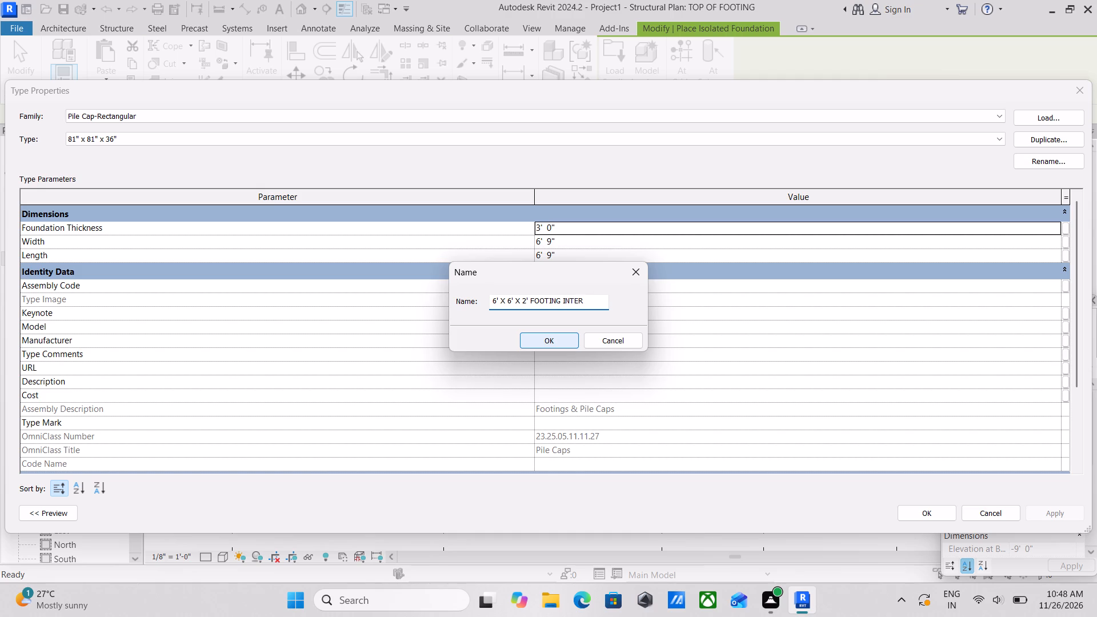
text(IOR)
key(space)
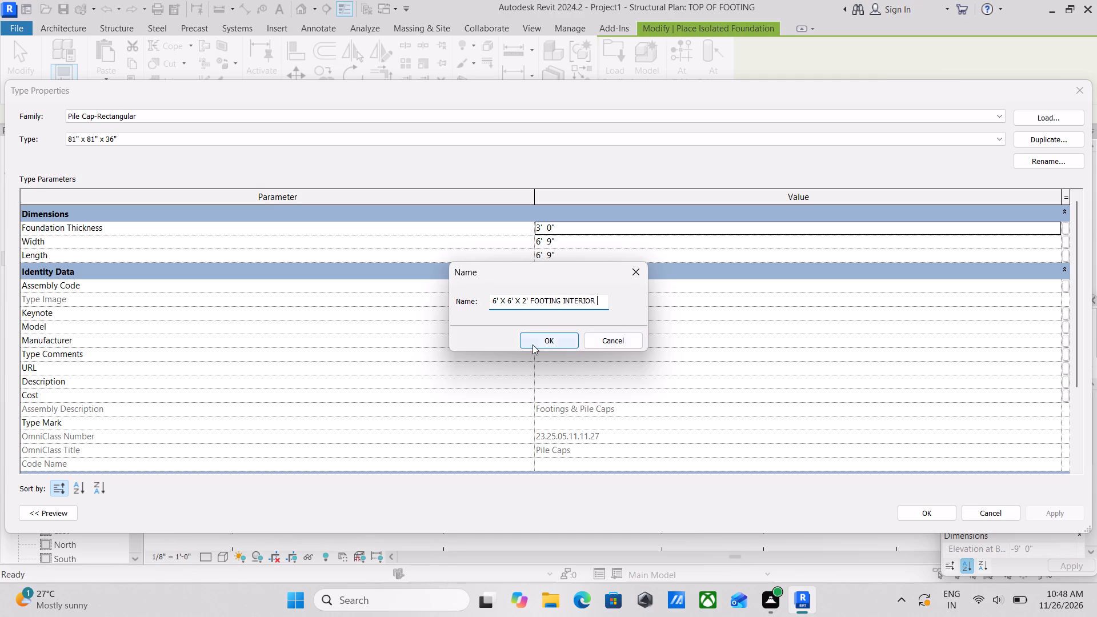
click(533, 344)
Set the interior footing type's width and length to 6' and its foundation thickness to 2'.
click(562, 240)
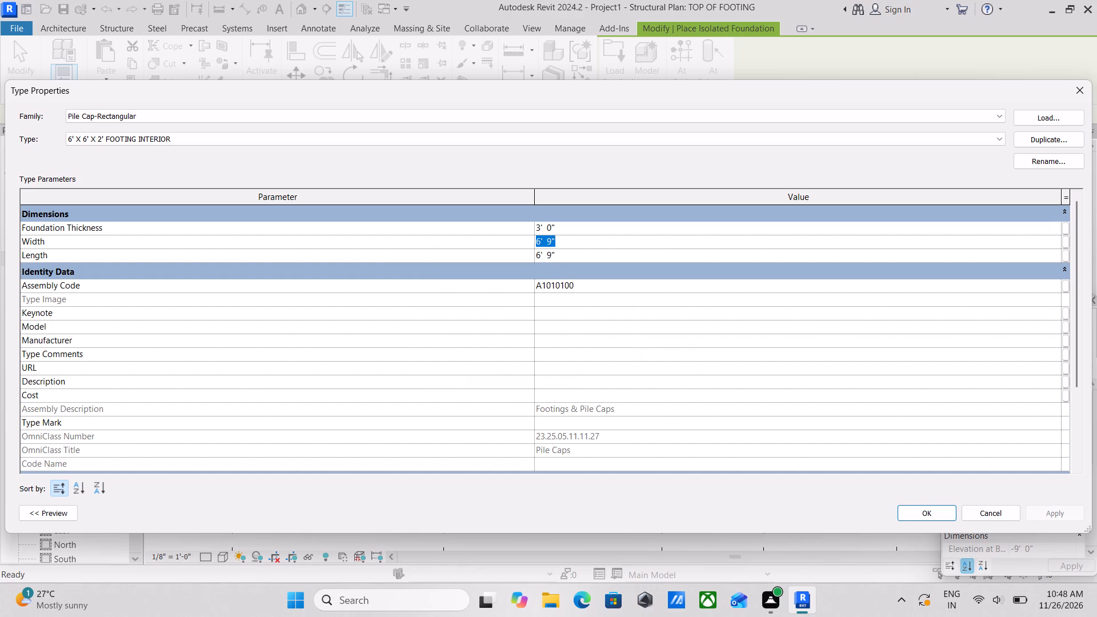
text(6')
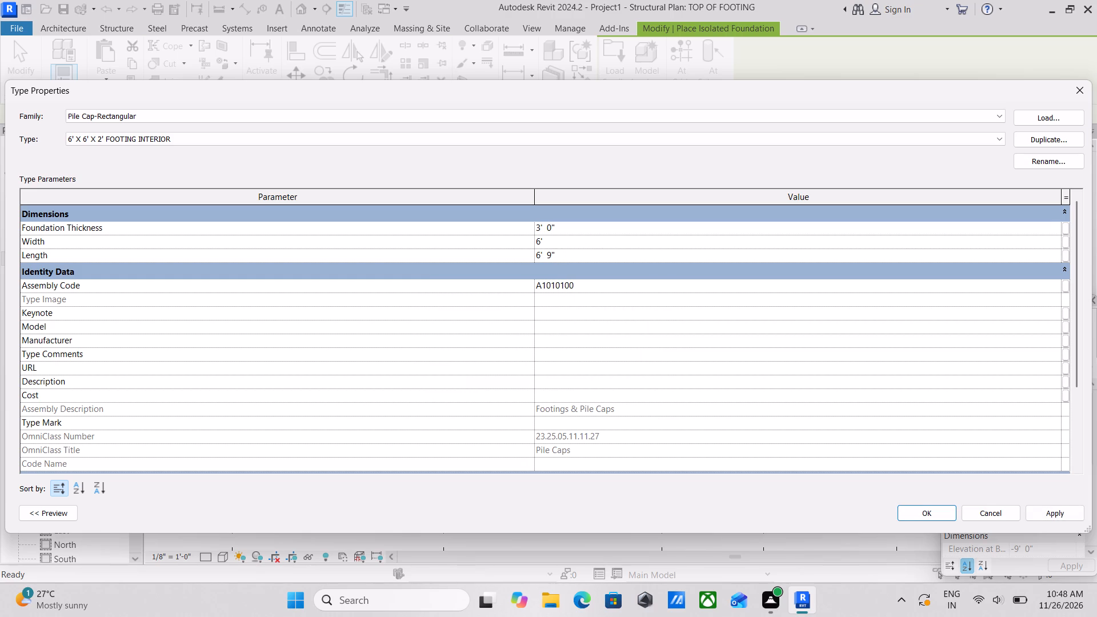
click(575, 250)
key(6)
key(apostrophe)
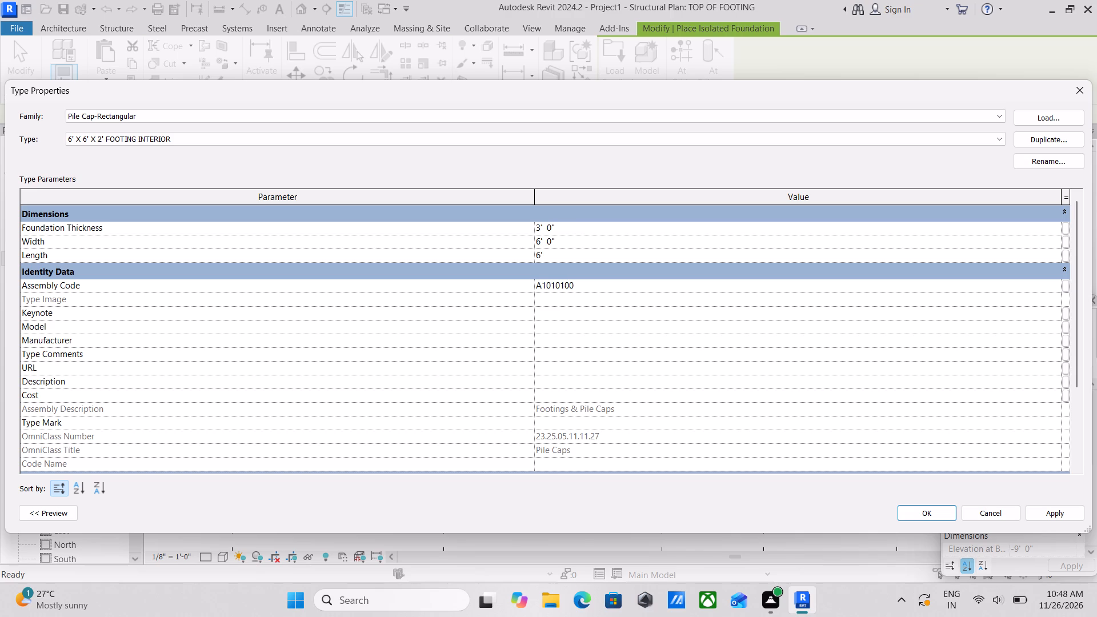
click(574, 225)
key(2)
key(apostrophe)
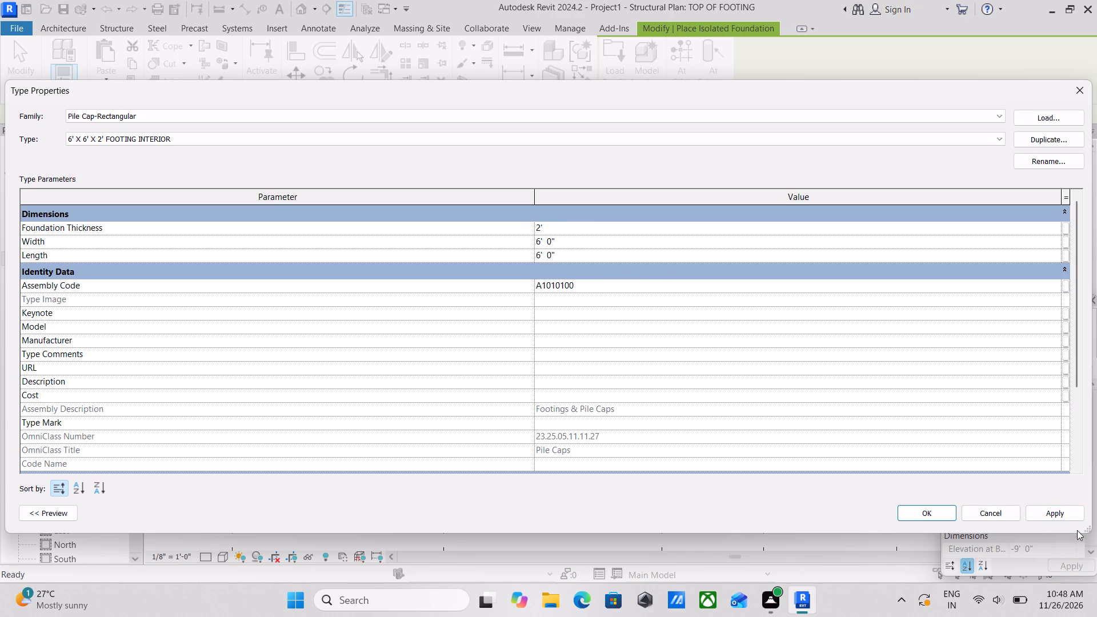
click(1068, 515)
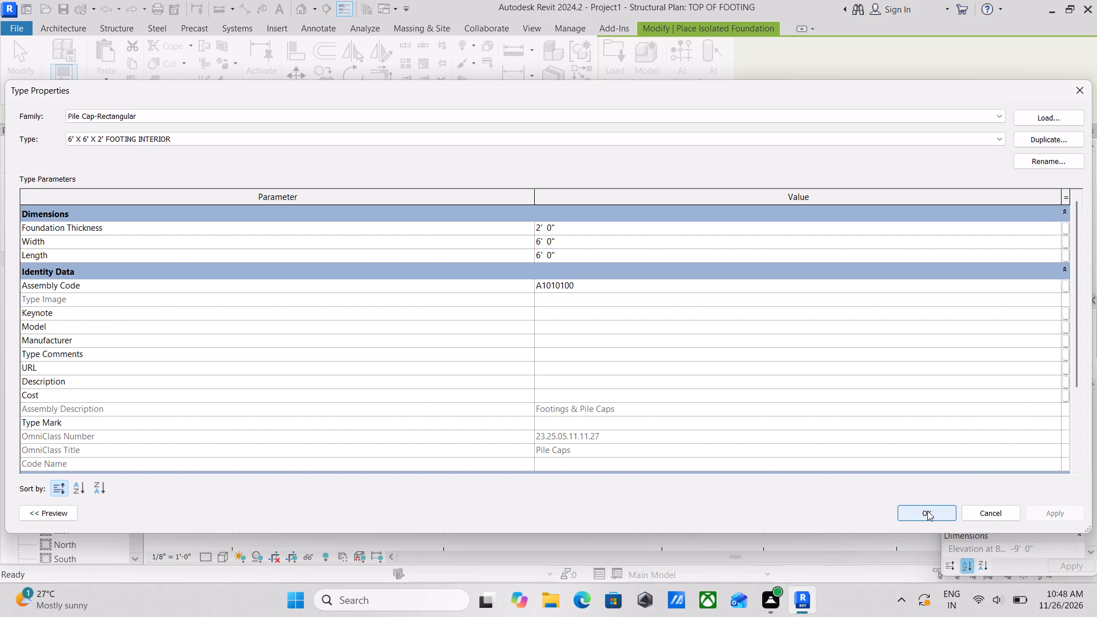
click(927, 511)
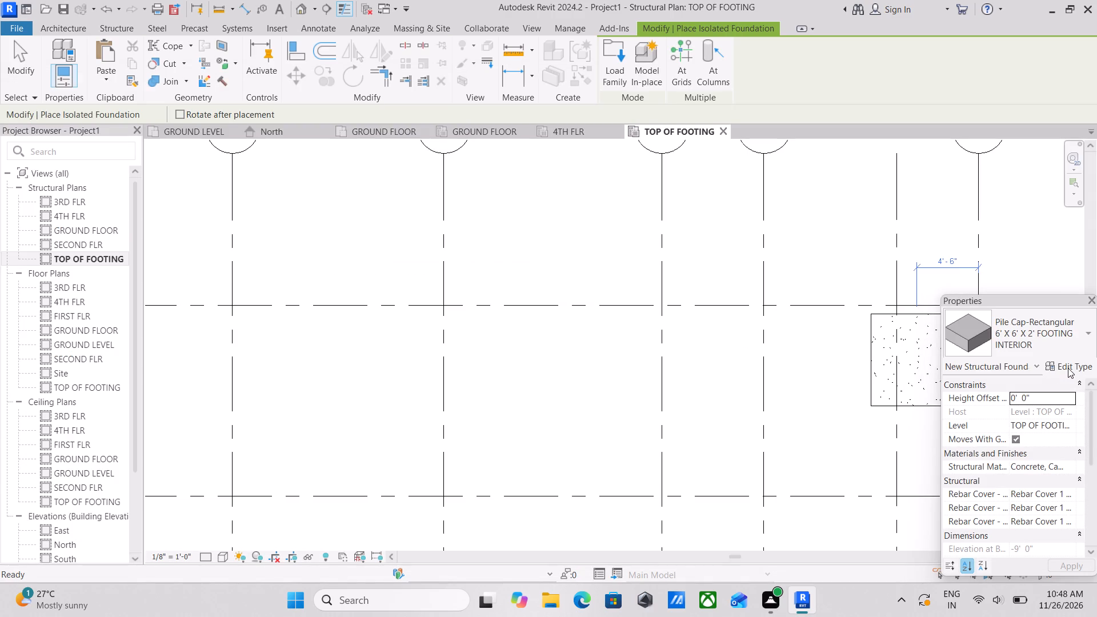
Duplicate the interior footing type and name the copy 5' 6" X 5'6" X 1'9" EXTERIOR FOOTING.
click(1068, 367)
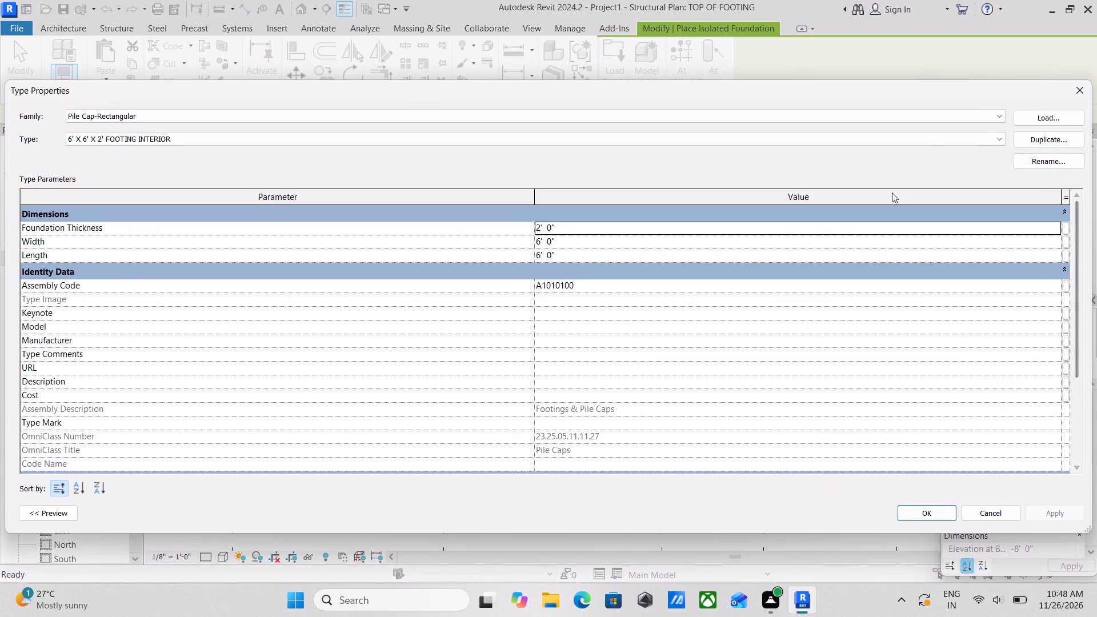
click(1050, 136)
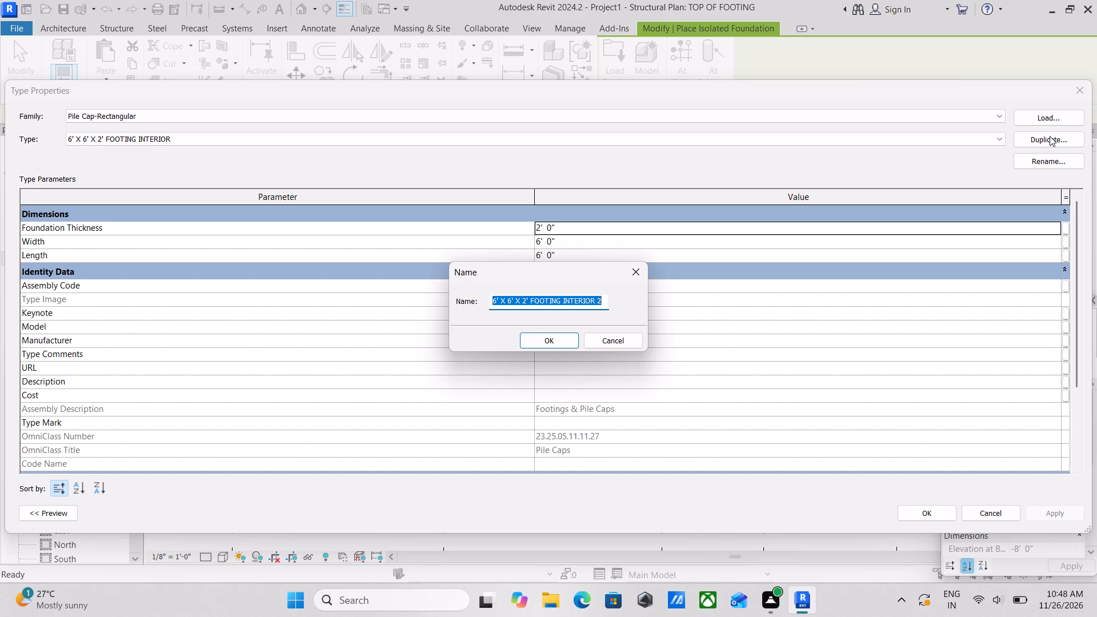
text(5')
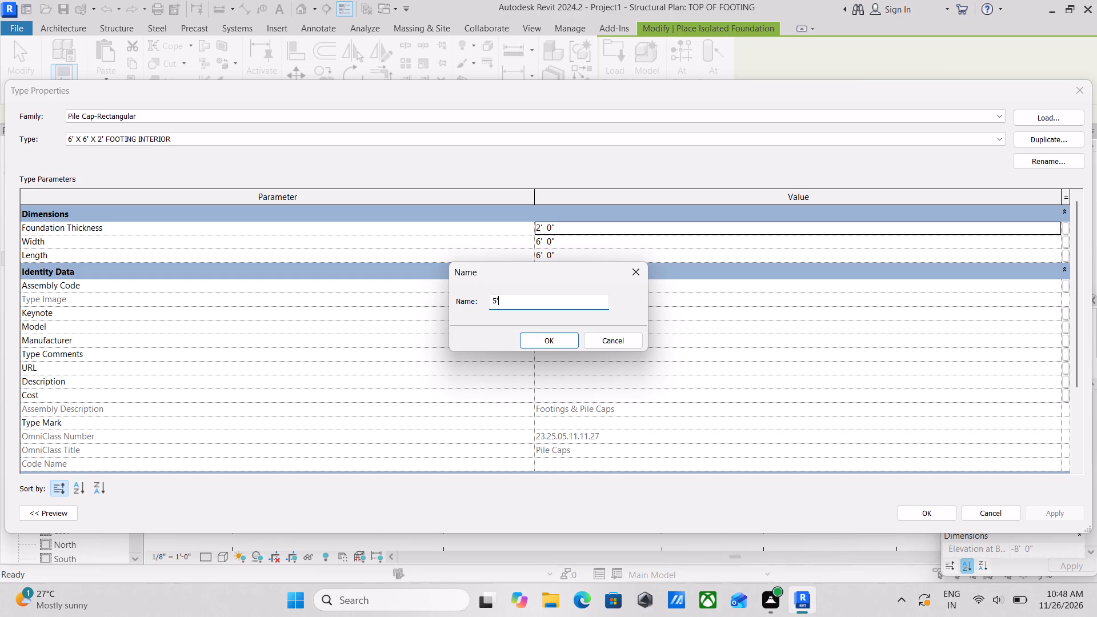
key(space)
text(6)
key(shift+quotedbl)
key(space)
text(X 5'6)
key(shift+quotedbl)
key(space)
text(X)
key(space)
text(1'9")
key(space)
key(e)
text(XTERIOR FOOTING)
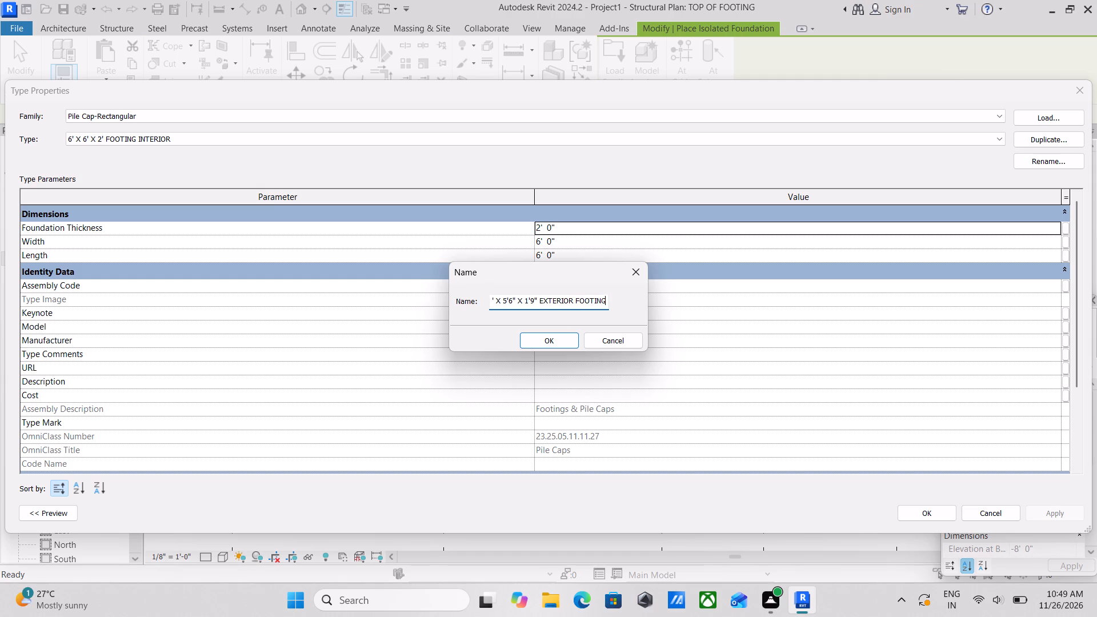
key(space)
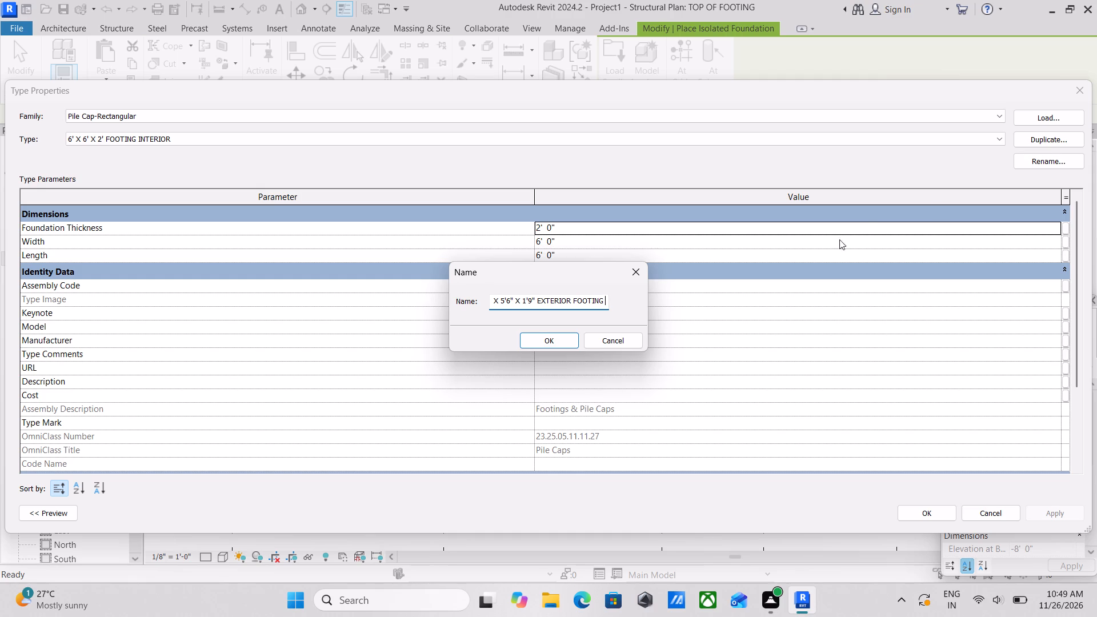
click(533, 335)
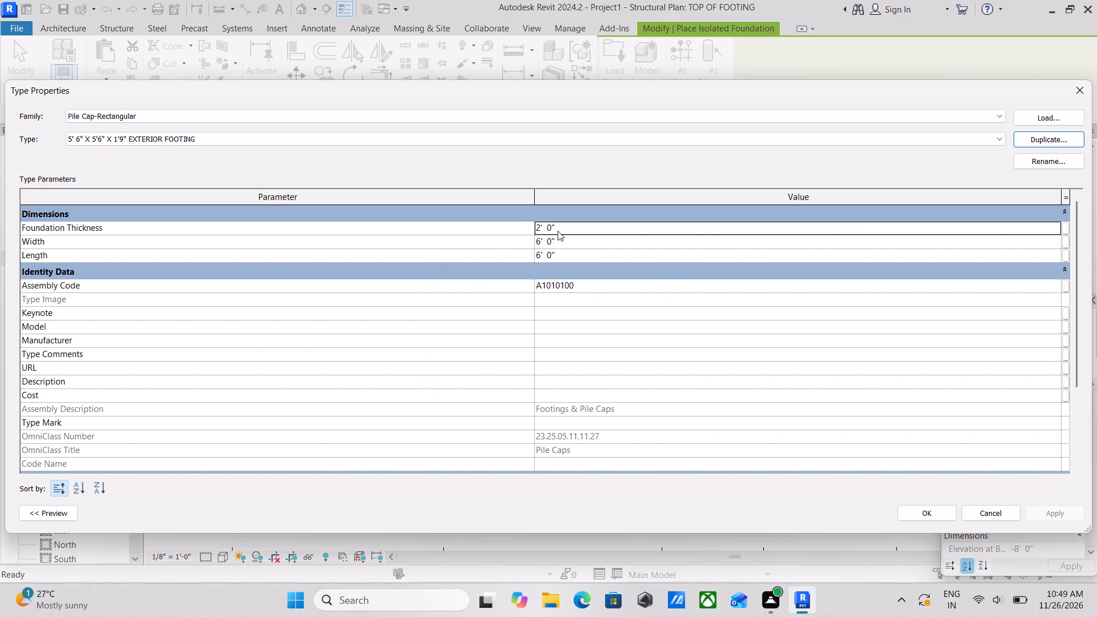
Set the exterior footing type's width and length to 5'6" and its foundation thickness to 1'9".
click(558, 240)
drag(568, 240, 498, 247)
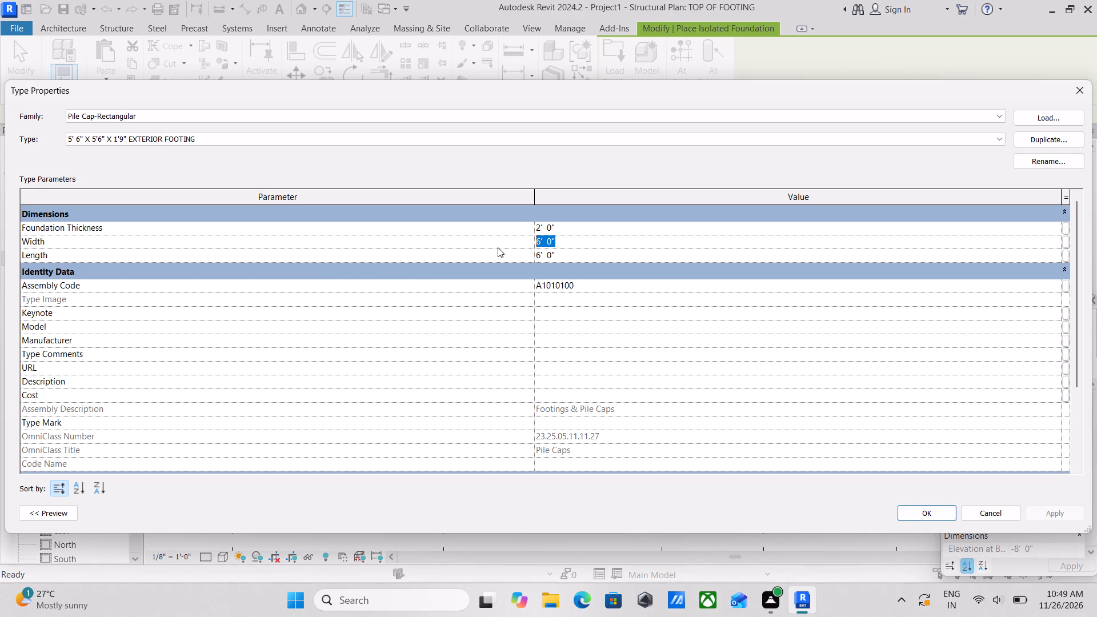
text(5')
key(6)
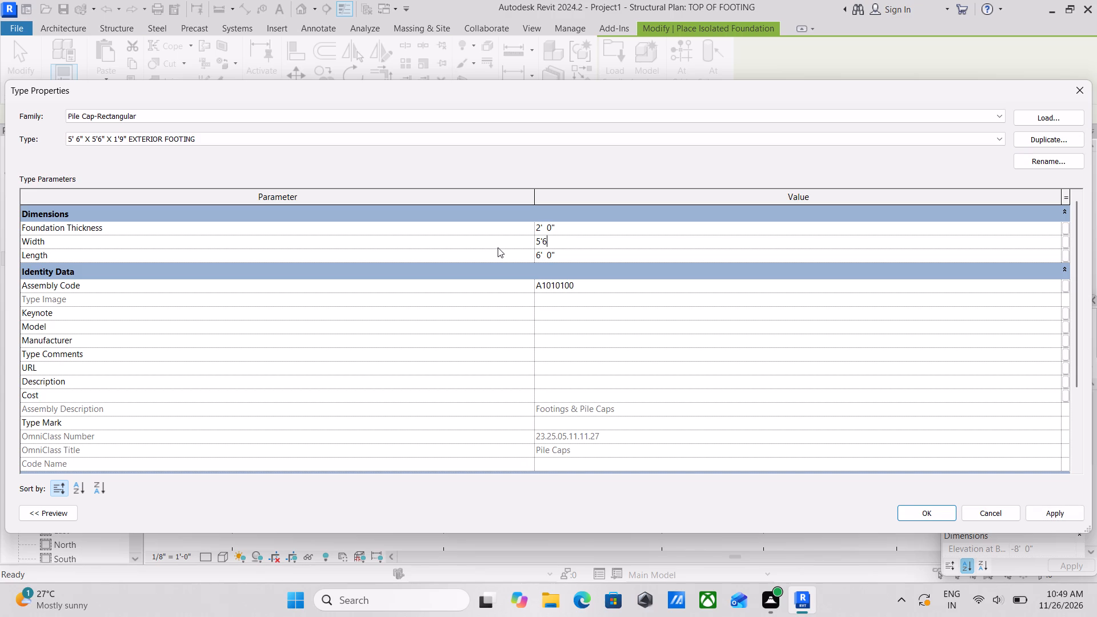
key(shift+quotedbl)
click(585, 254)
text(5'6)
key(shift+quotedbl)
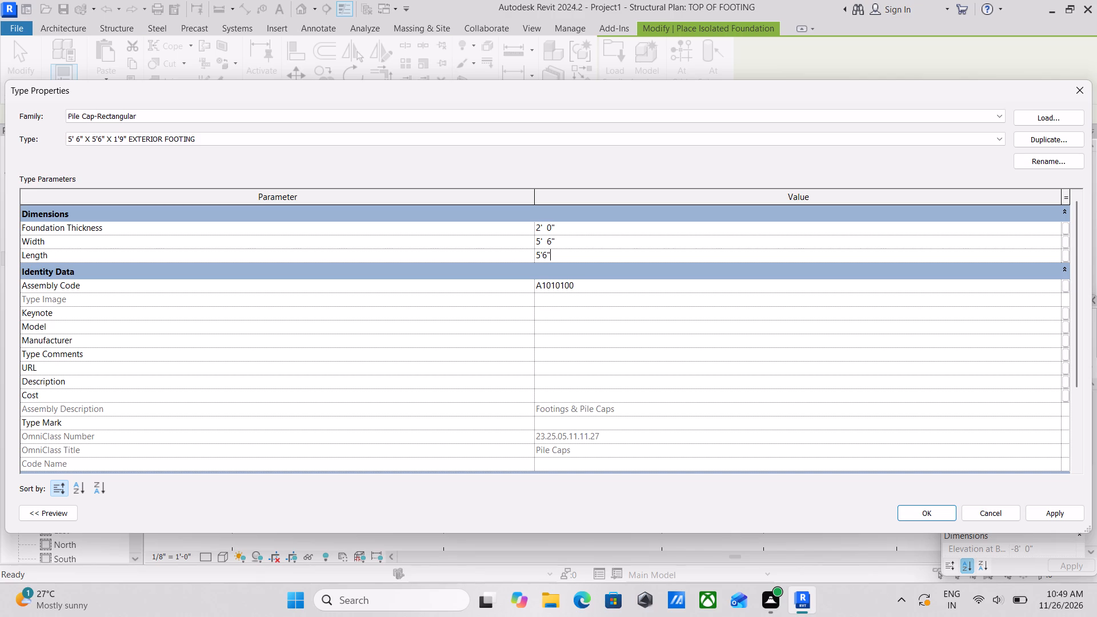
click(576, 222)
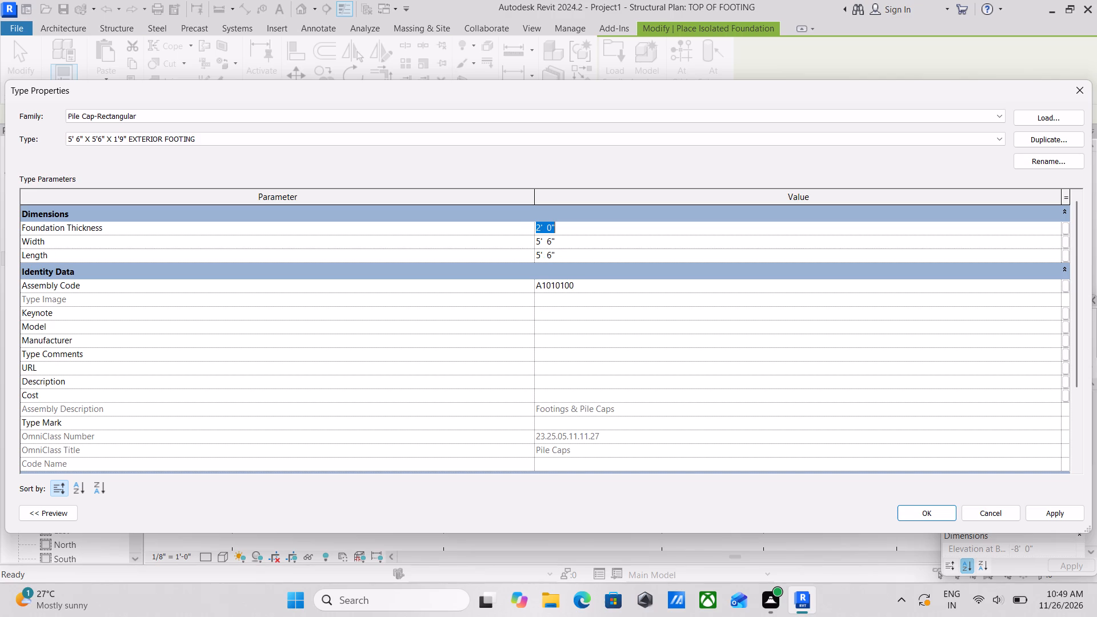
text(1')
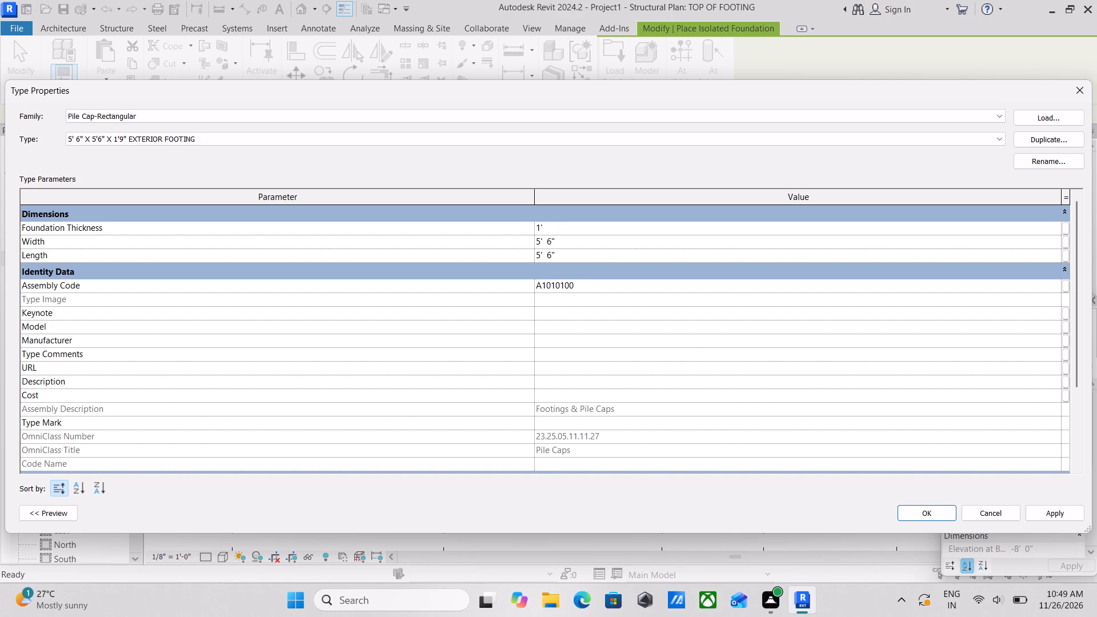
key(9)
key(shift+quotedbl)
key(Return)
click(1062, 517)
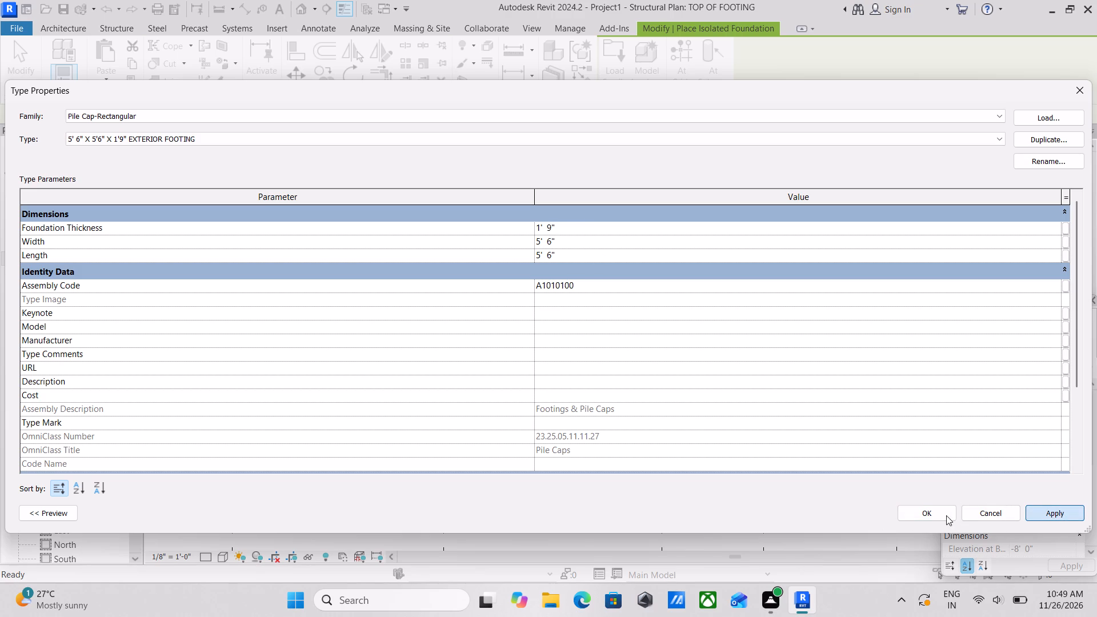
click(923, 508)
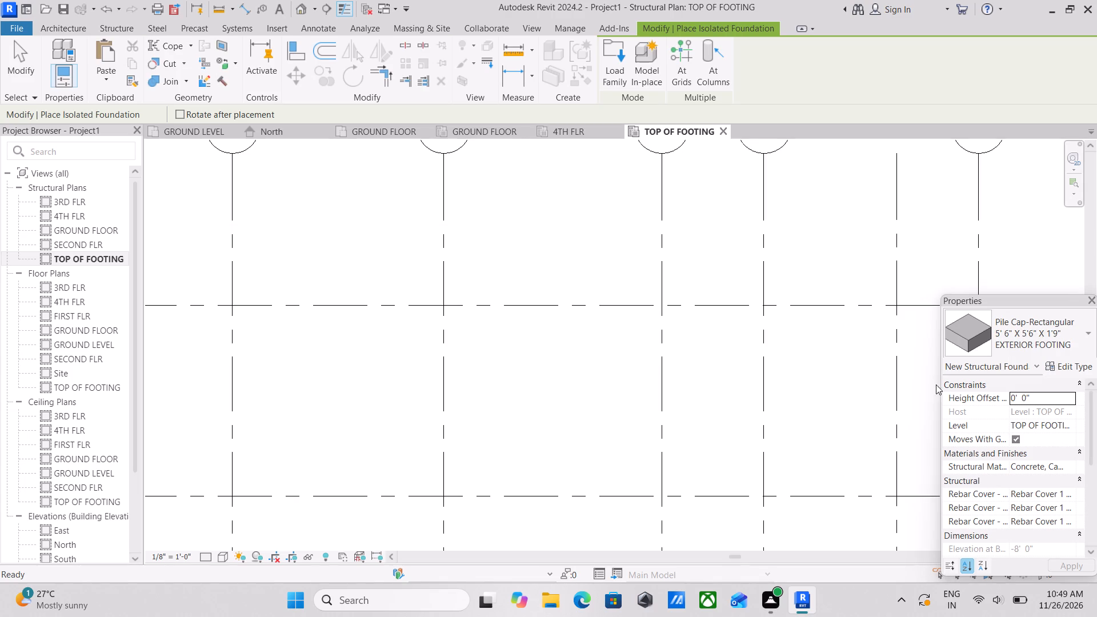
Duplicate the exterior footing type and name the copy 5' X 5' X 1'9" CORNER FOOTING.
click(1083, 363)
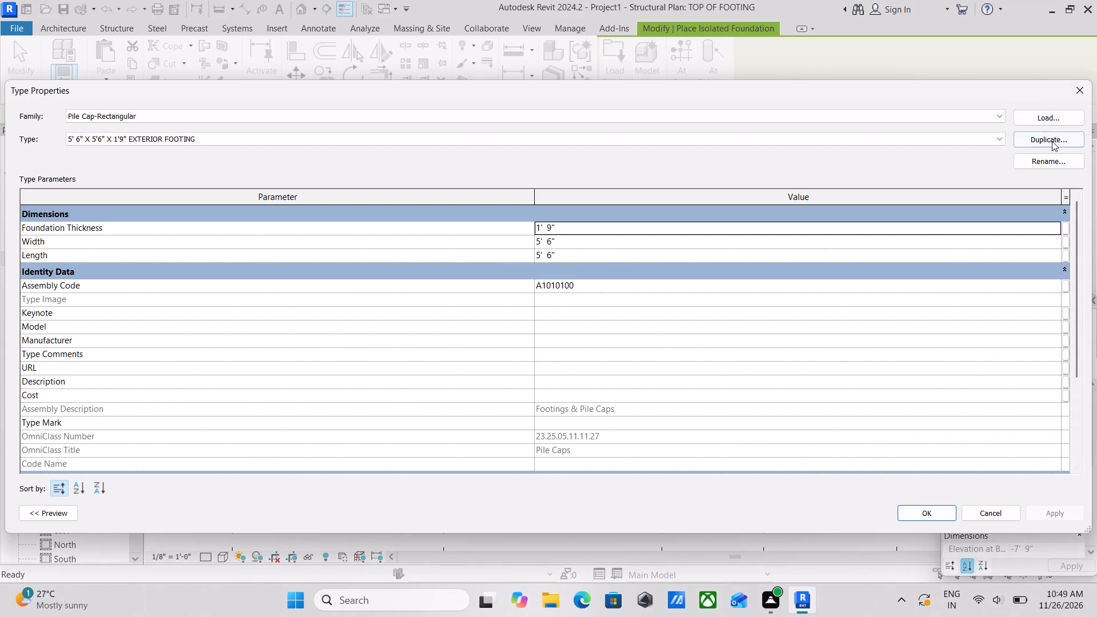
click(1048, 133)
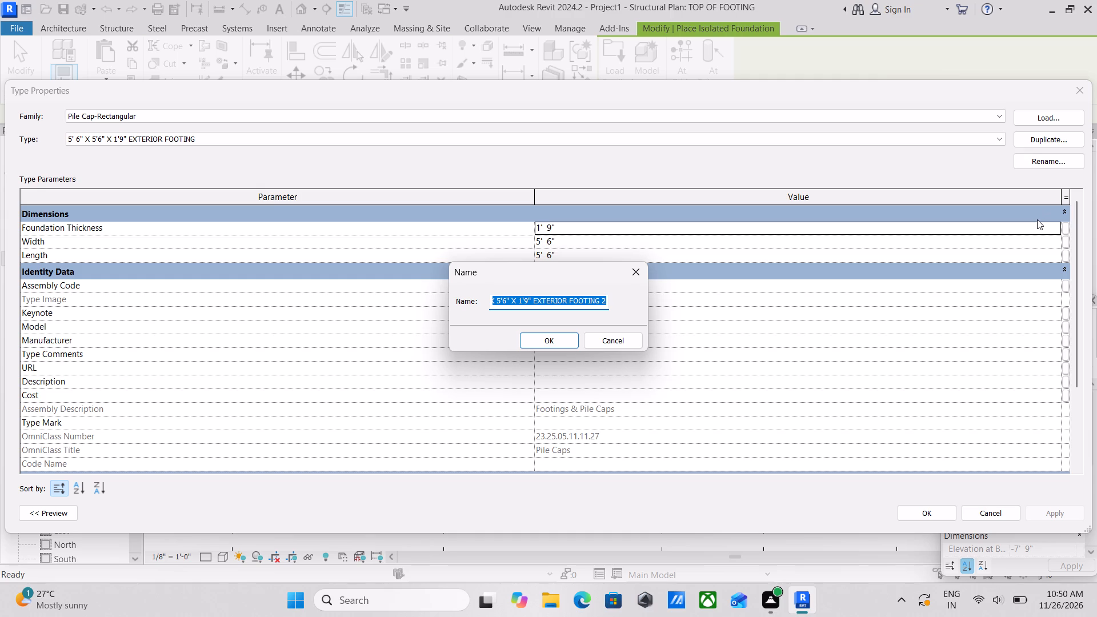
text(CO)
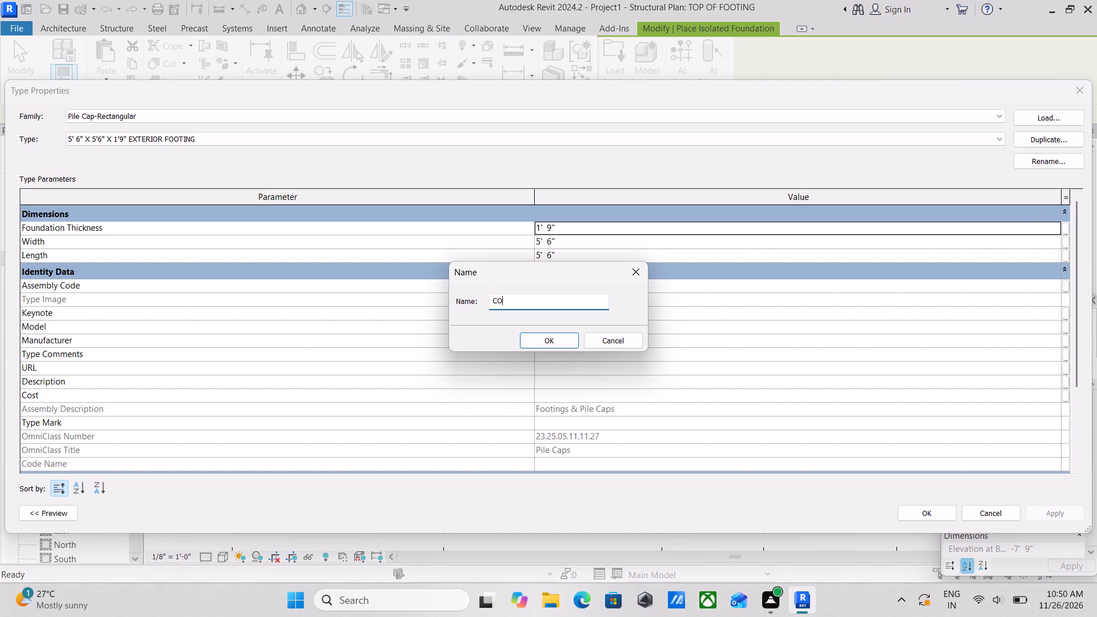
key(BackSpace)
key(BackSpace)
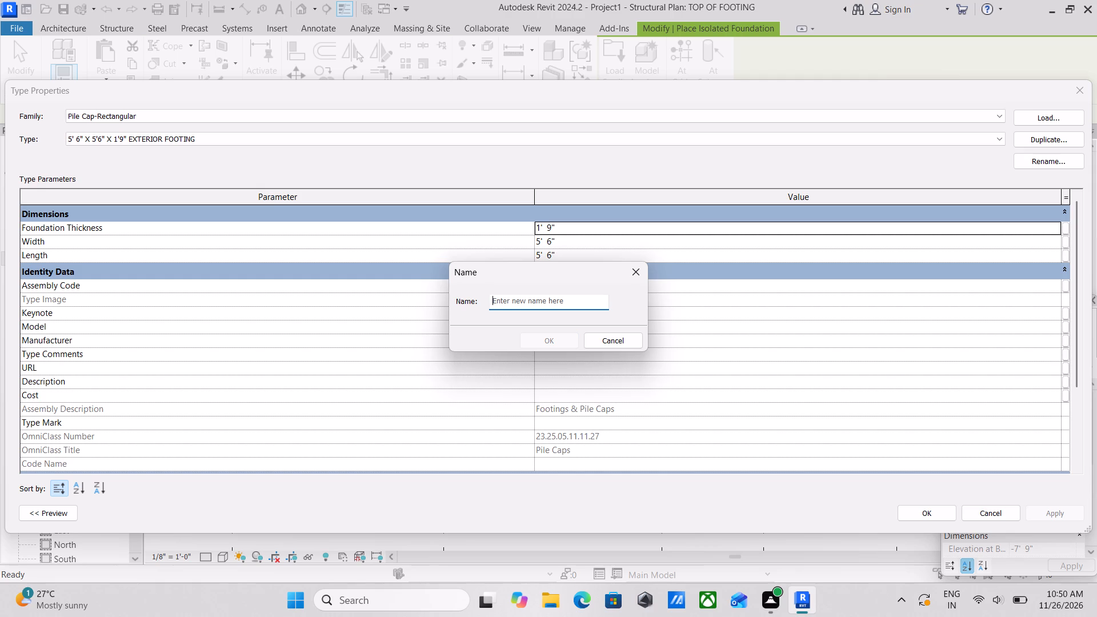
text(5')
key(space)
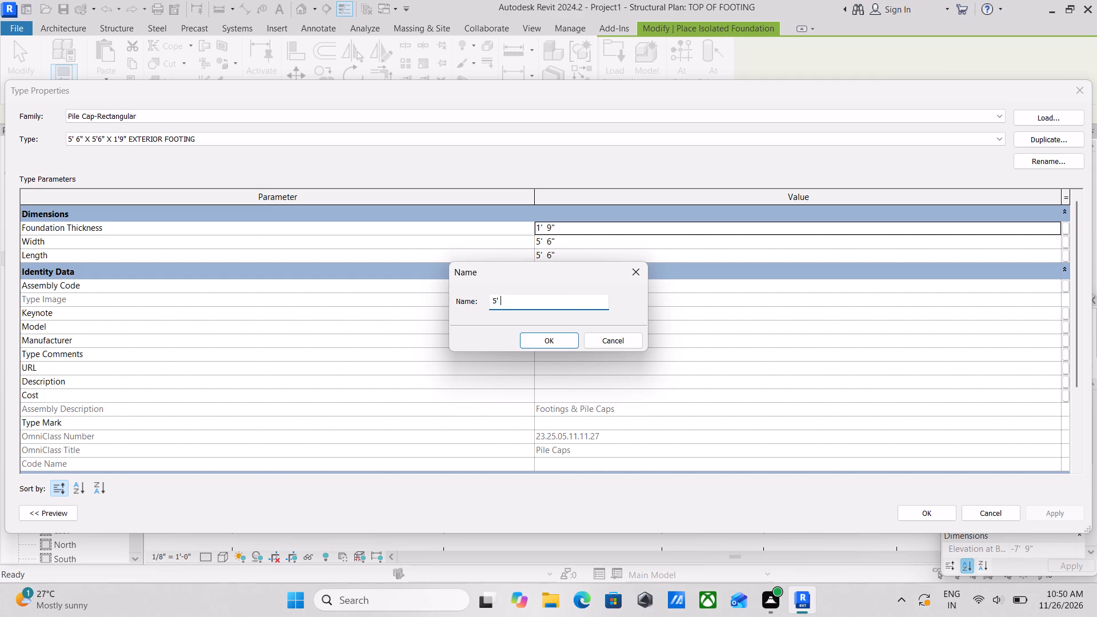
text(X 5')
key(space)
text(X)
key(space)
text(1'9")
key(space)
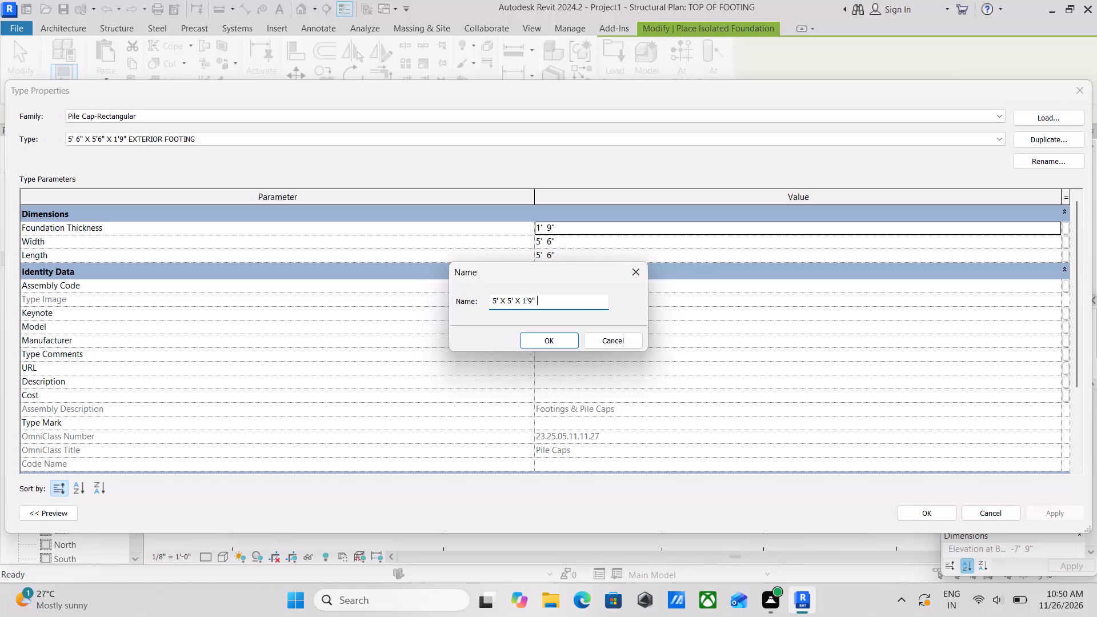
text(CORNER)
key(space)
text(FOOTING)
key(space)
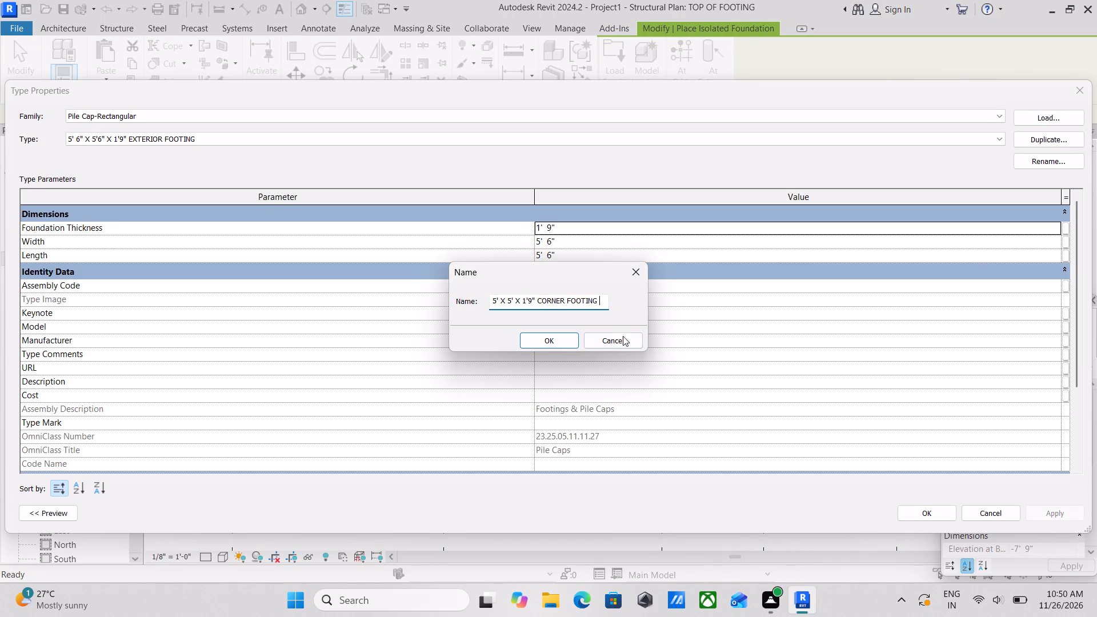
click(527, 341)
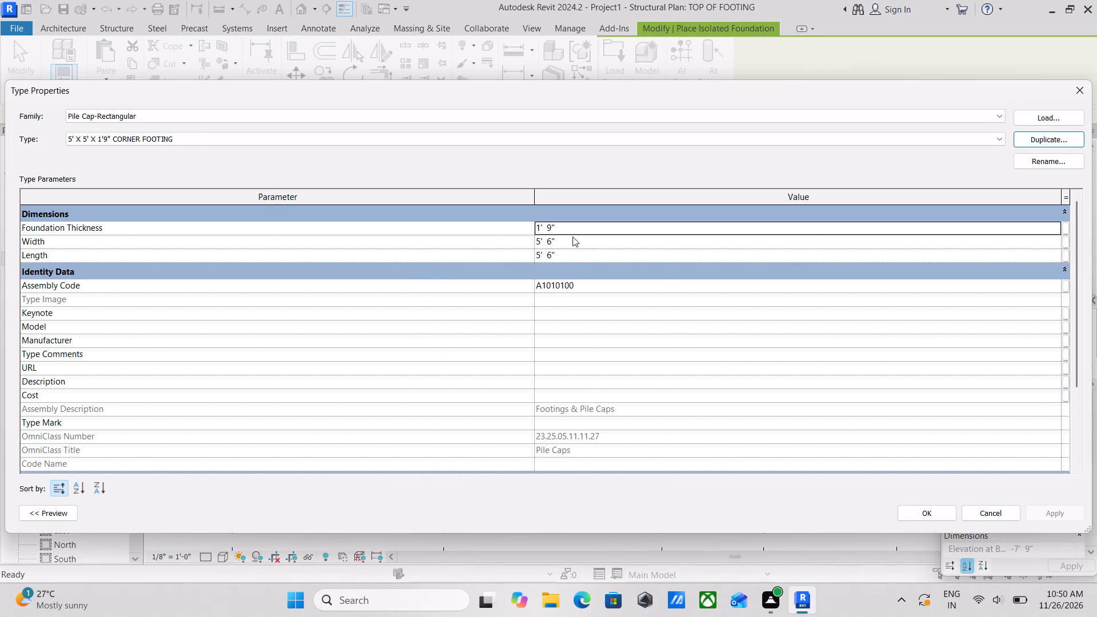
Set the corner footing type's width and length to 5', and dismiss the save reminder without saving.
click(580, 239)
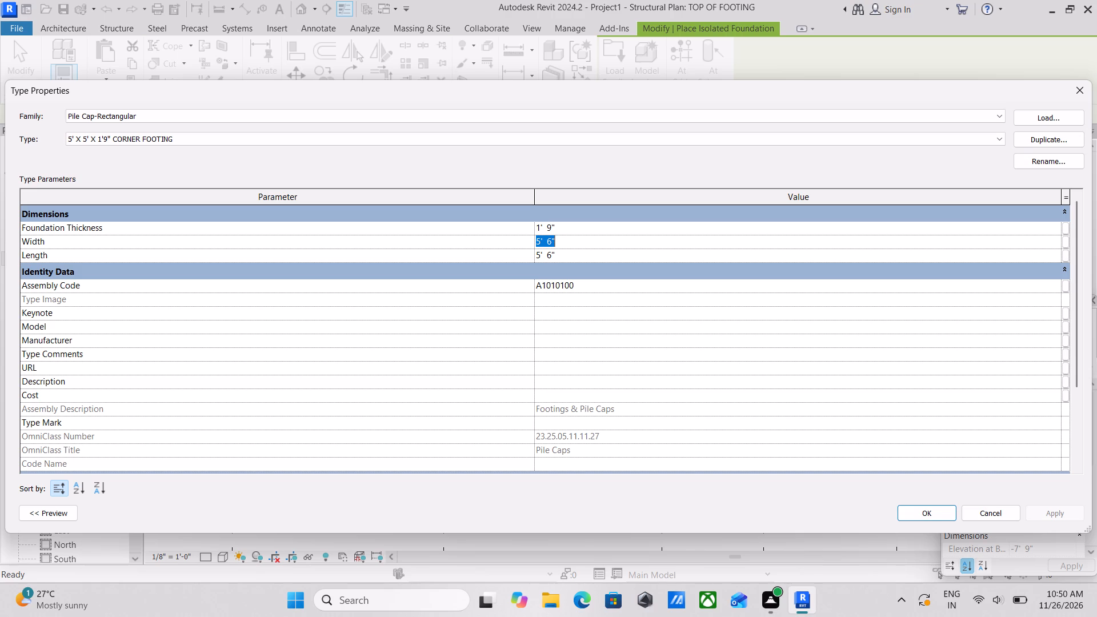
key(5)
key(apostrophe)
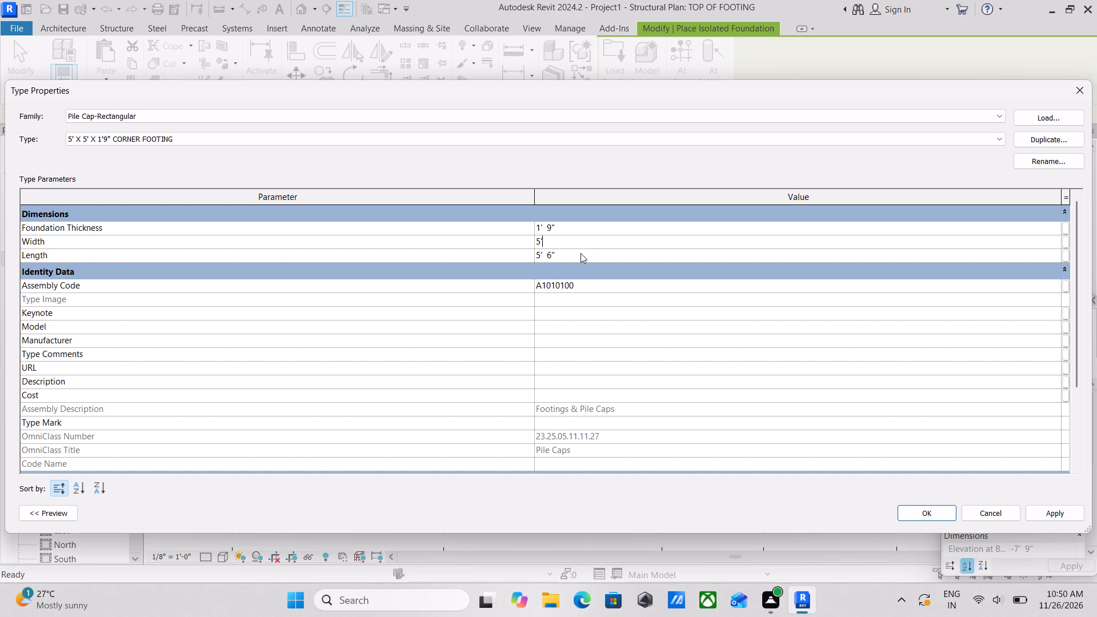
click(580, 253)
text(5')
click(1058, 513)
click(931, 512)
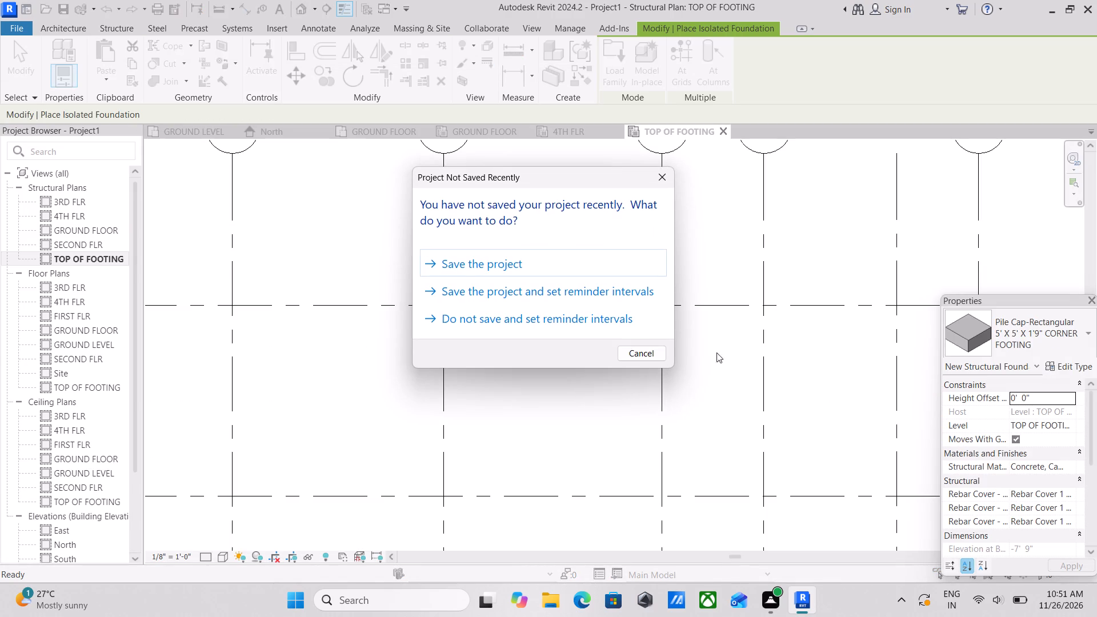
click(660, 181)
scroll(479, 304, down, 3)
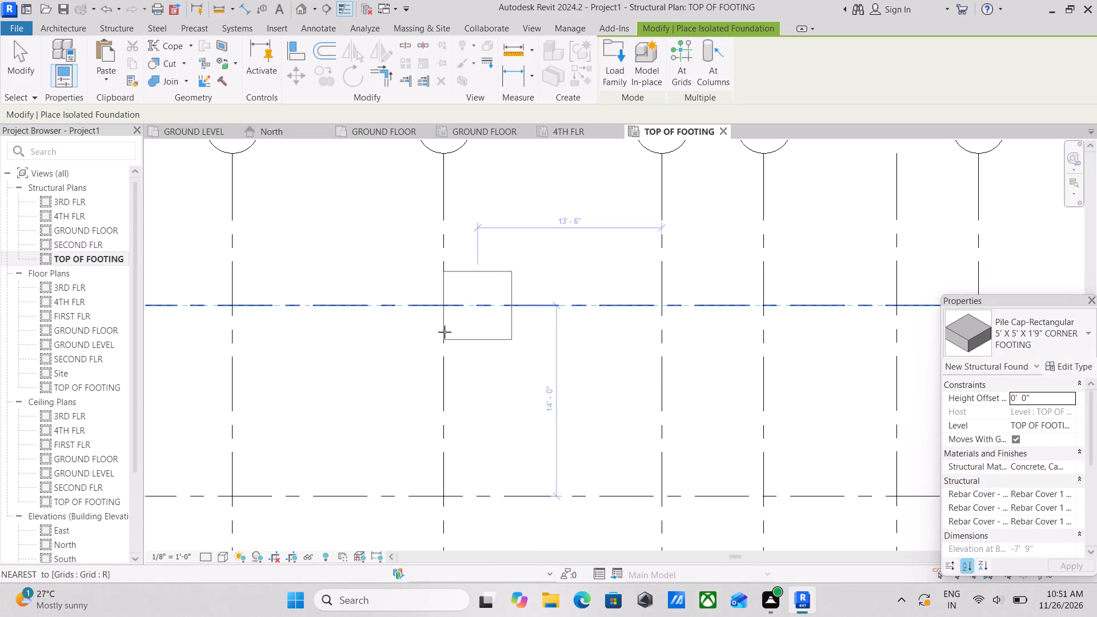
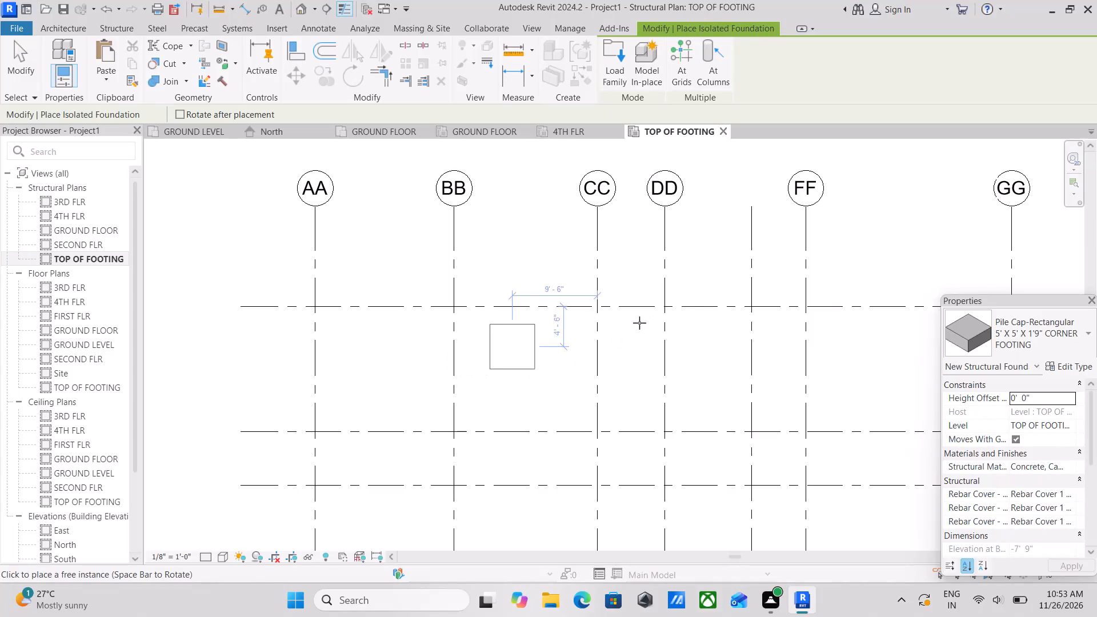
Place 5' X 5' X 1'9" corner footings at the intersections of grid HH with grids II and LL.
scroll(386, 326, up, 2)
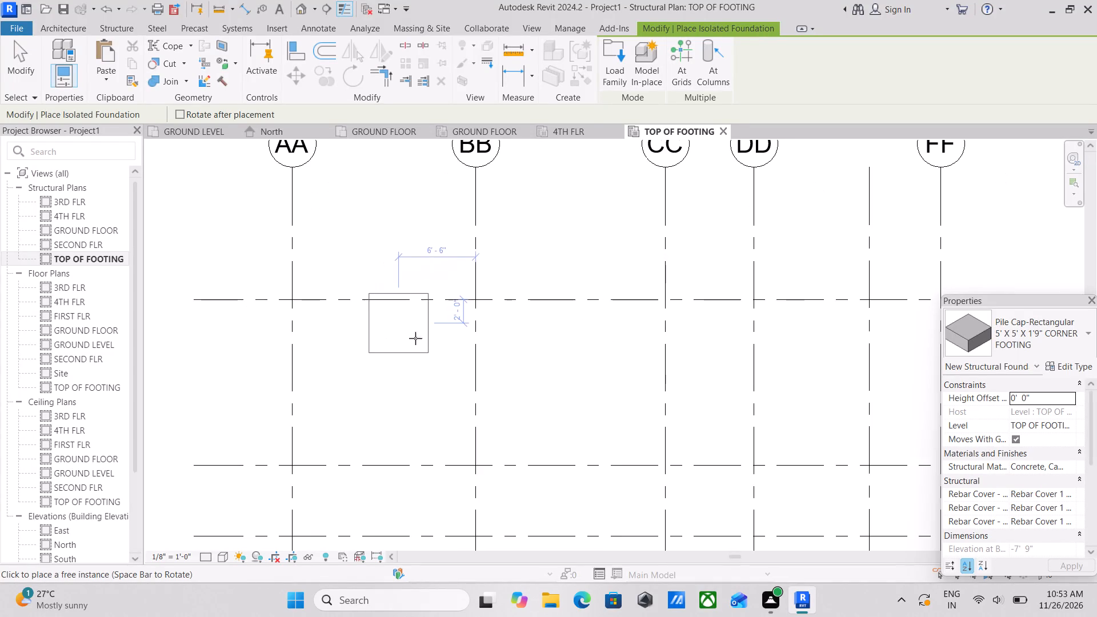
scroll(439, 358, up, 1)
scroll(467, 345, down, 3)
middle_drag(446, 351, 500, 375)
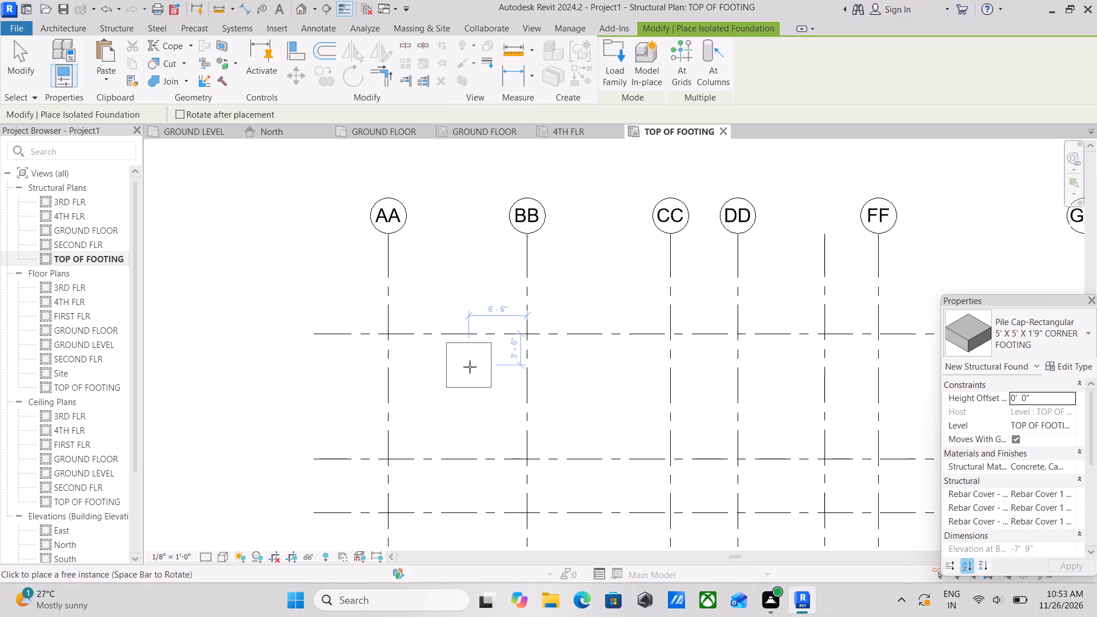
middle_drag(477, 348, 390, 353)
scroll(422, 349, down, 1)
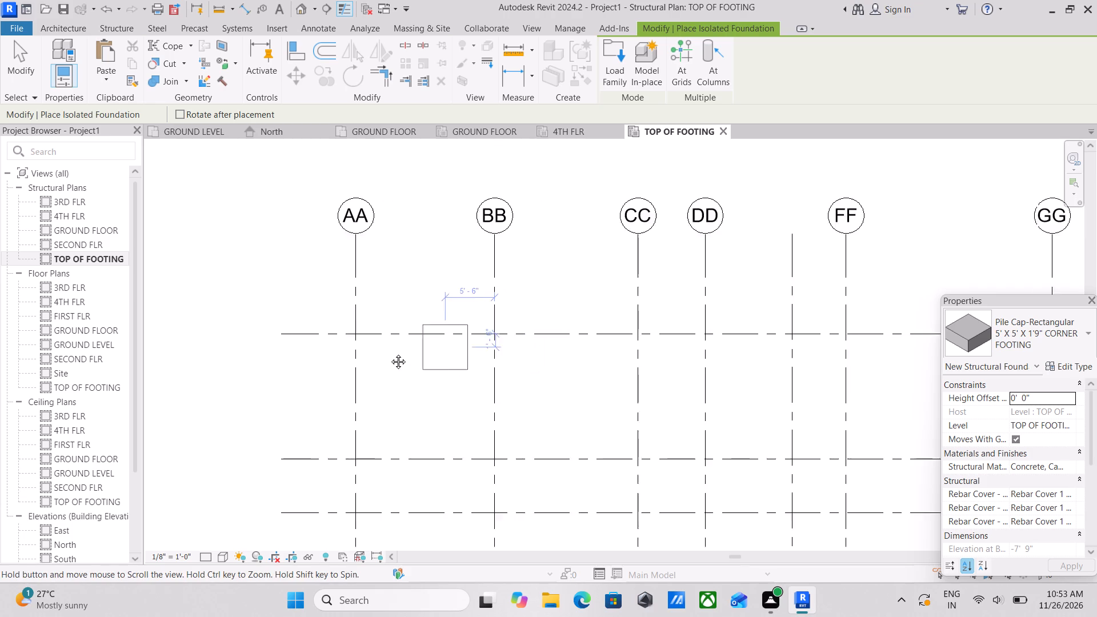
middle_drag(390, 353, 384, 354)
middle_drag(734, 344, 387, 394)
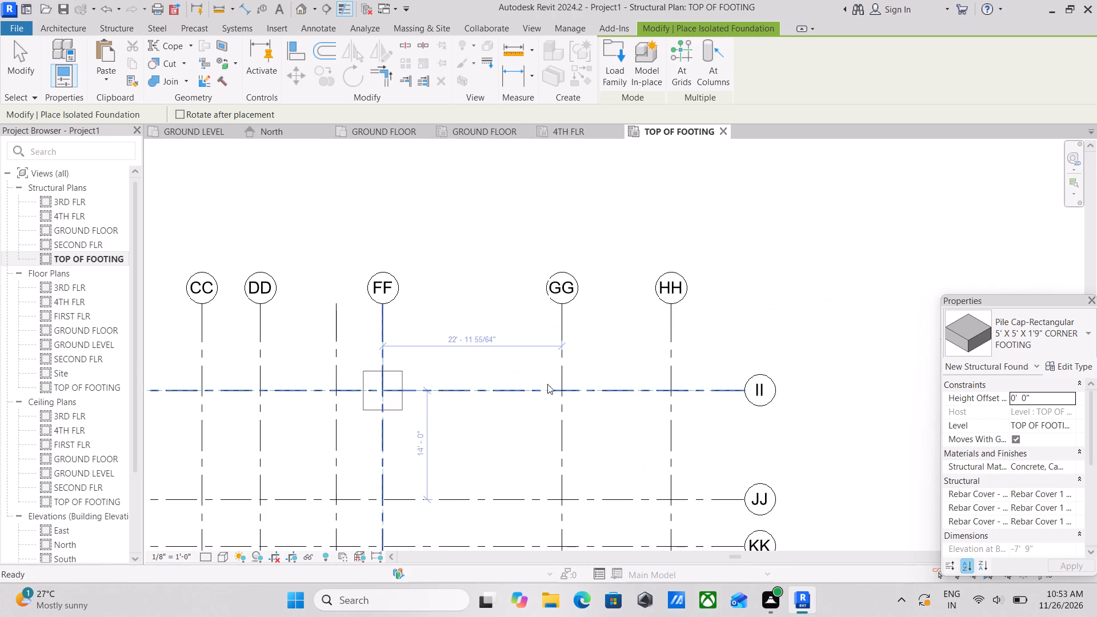
click(668, 388)
middle_drag(670, 430, 672, 313)
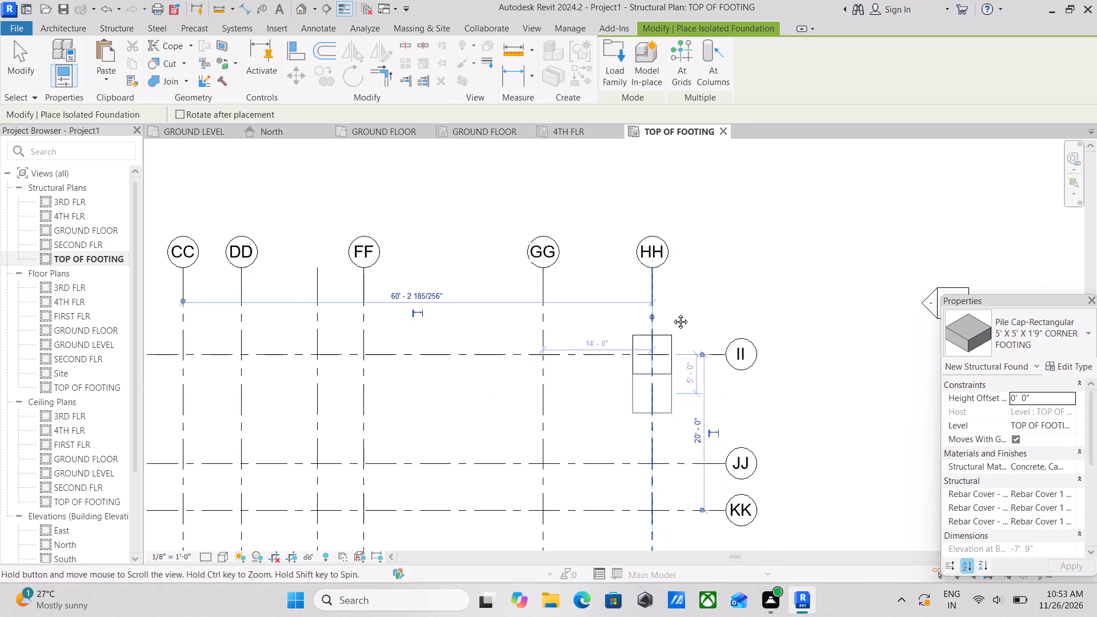
middle_drag(672, 313, 706, 283)
middle_drag(579, 482, 659, 334)
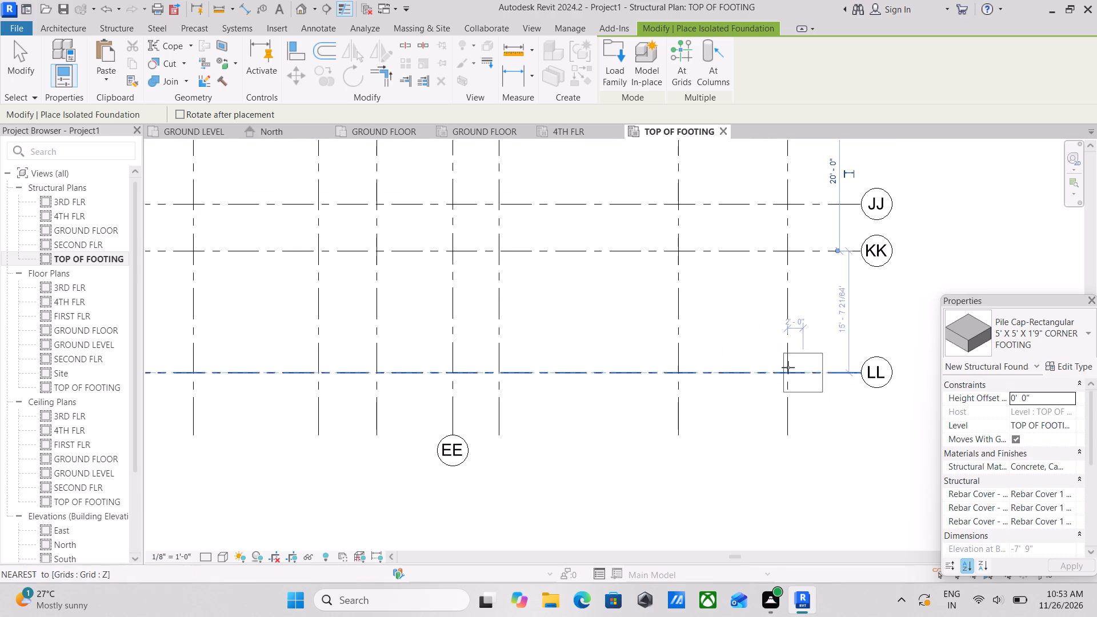
click(788, 368)
Place the same corner footing type at the intersections of grid AA with grids LL and II.
scroll(635, 423, down, 2)
middle_drag(635, 423, 778, 453)
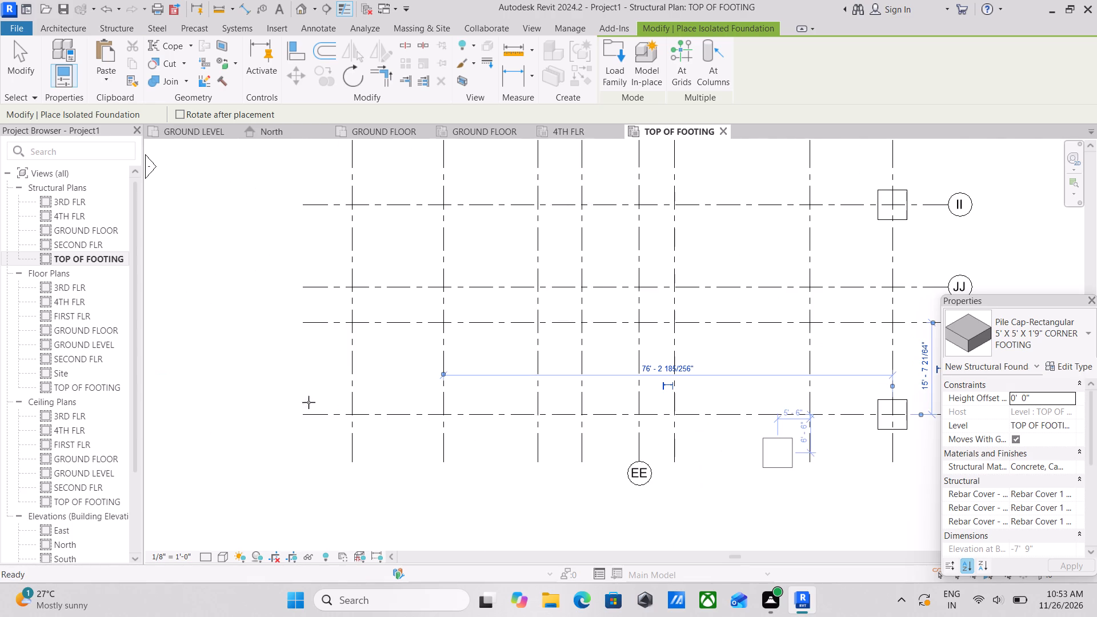
click(351, 415)
middle_drag(351, 410, 353, 581)
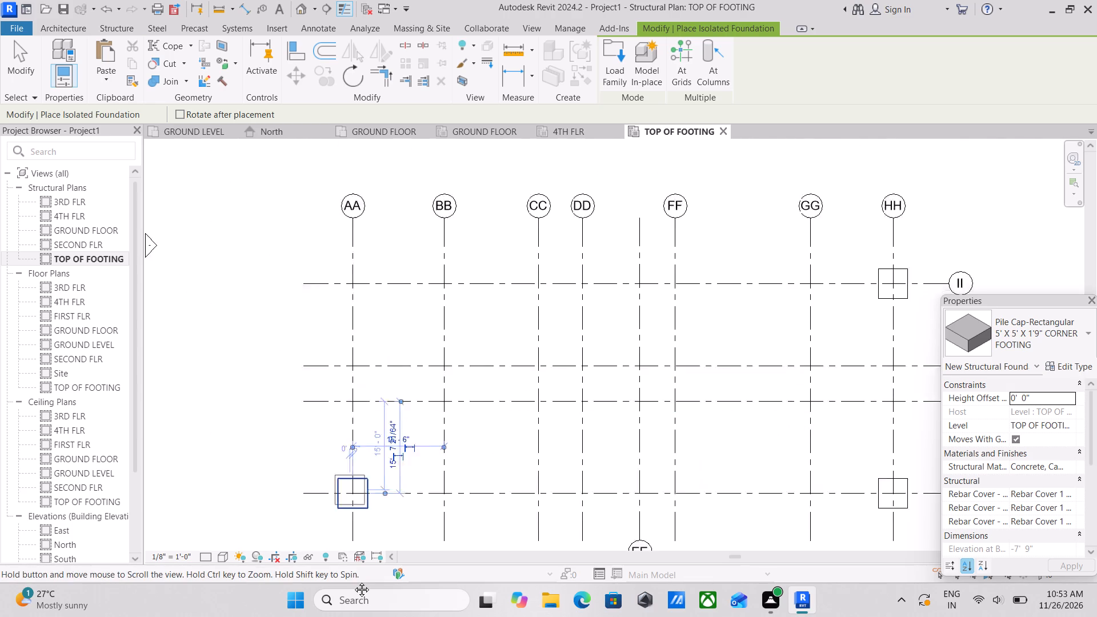
middle_drag(353, 581, 354, 604)
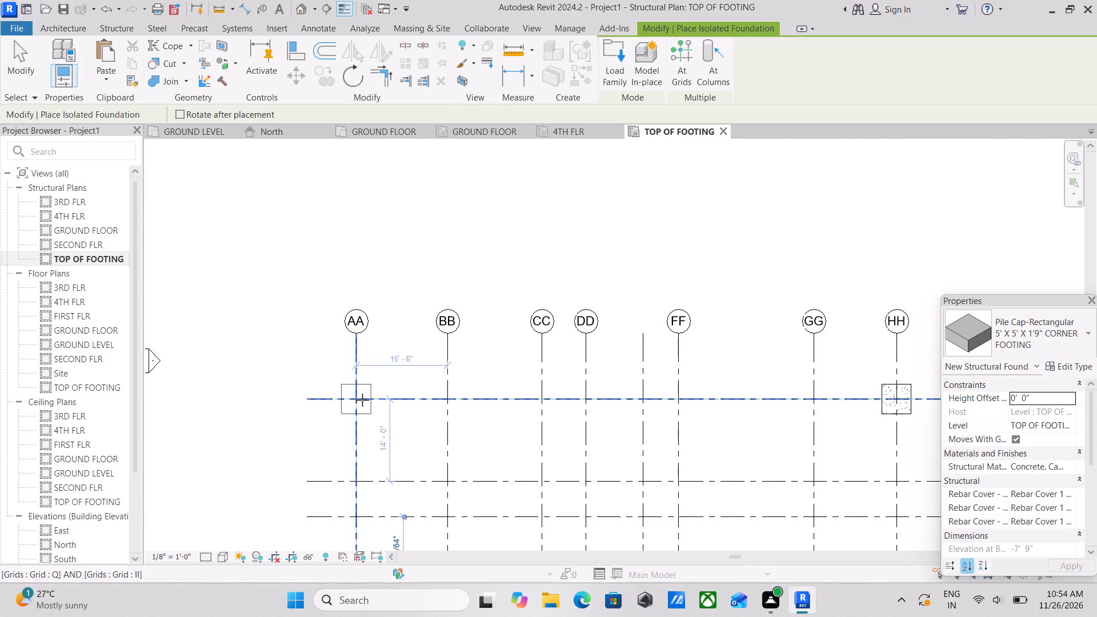
click(362, 400)
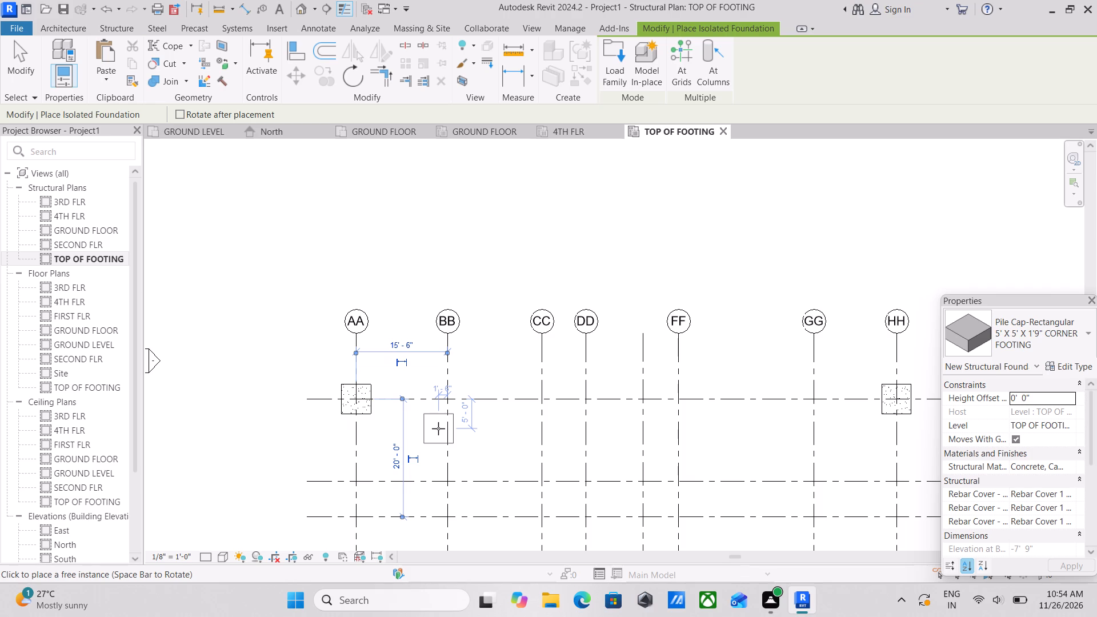
Switch to the 5' 6" X 5'6" X 1'9" EXTERIOR FOOTING type and place footings along grid II at grids BB, CC and DD.
click(1079, 344)
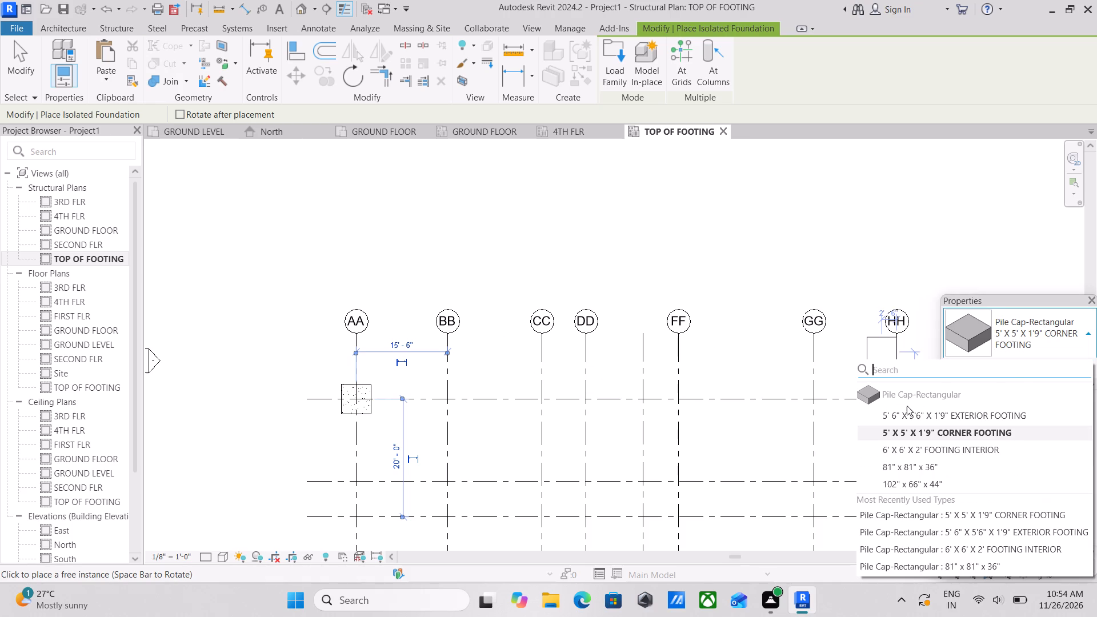
click(936, 414)
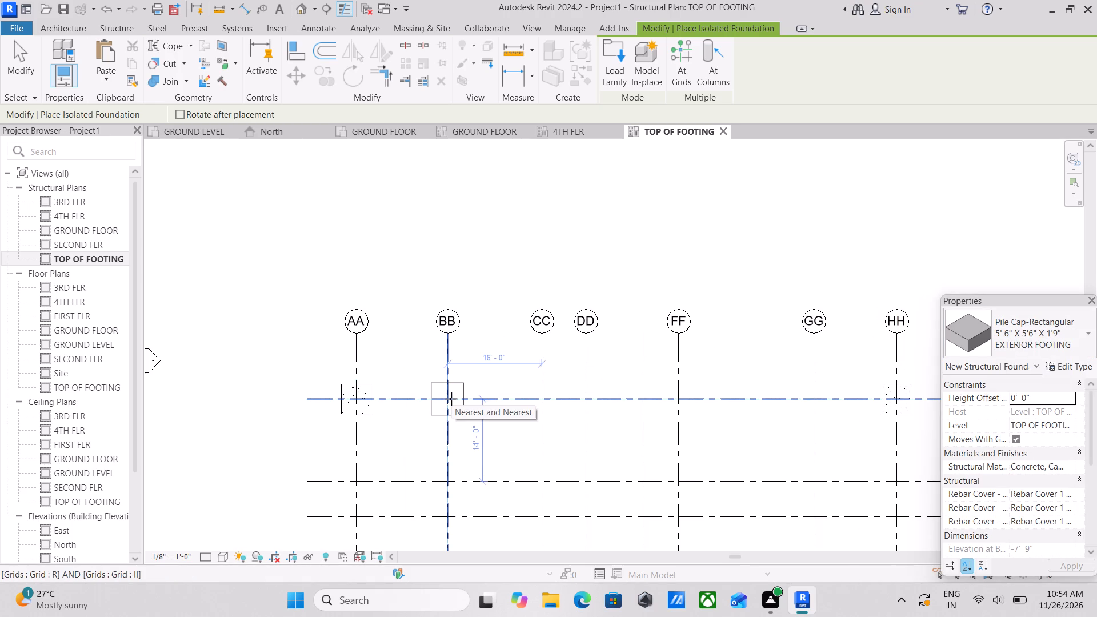
click(451, 399)
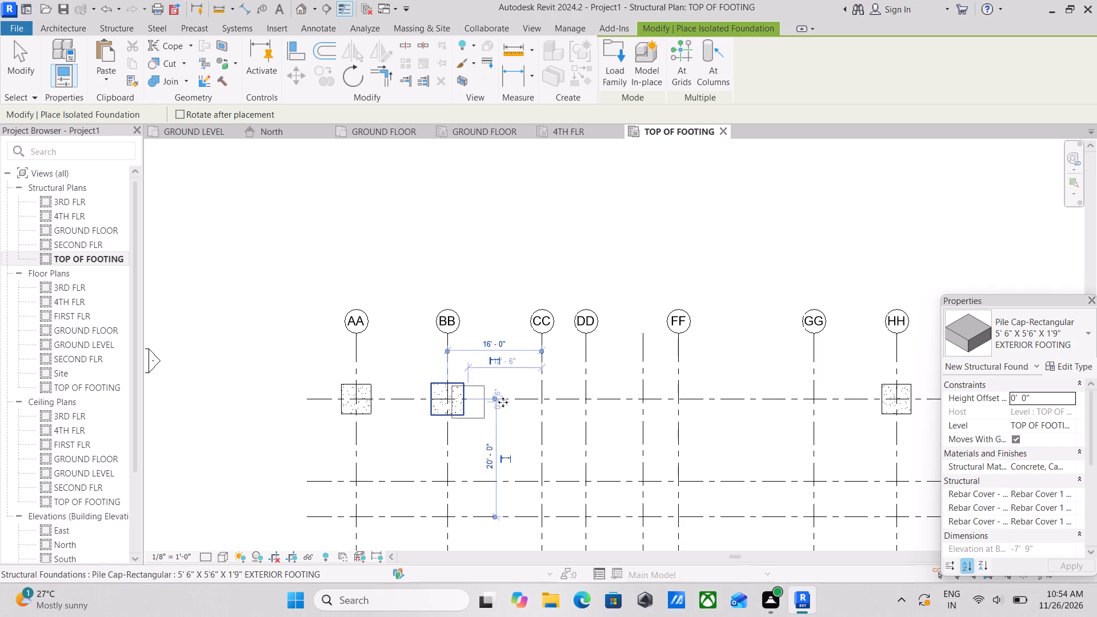
click(547, 398)
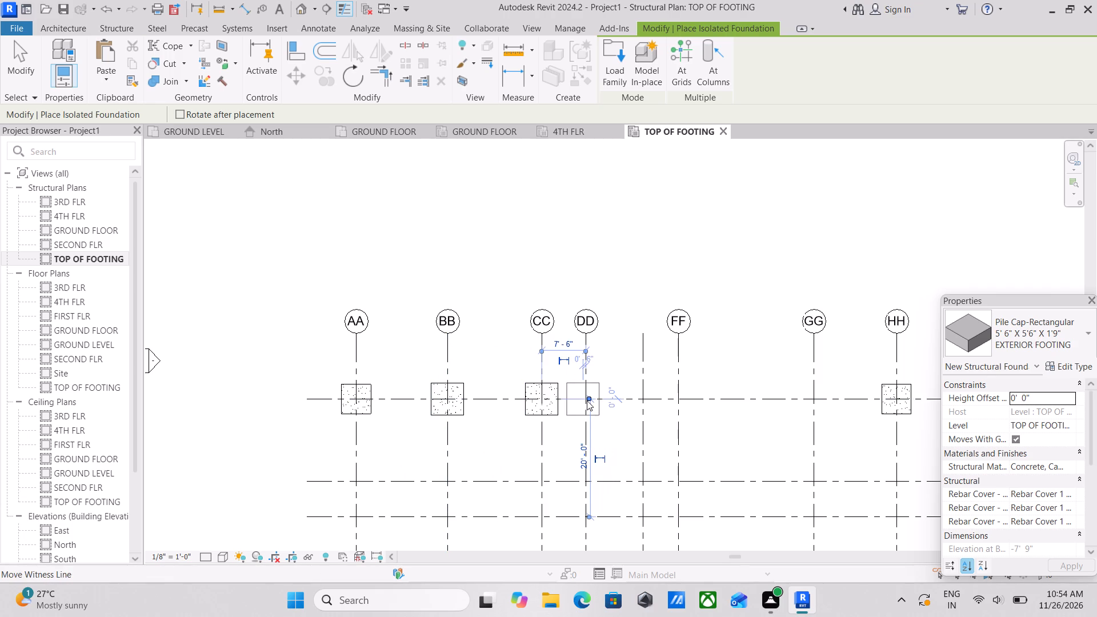
click(587, 397)
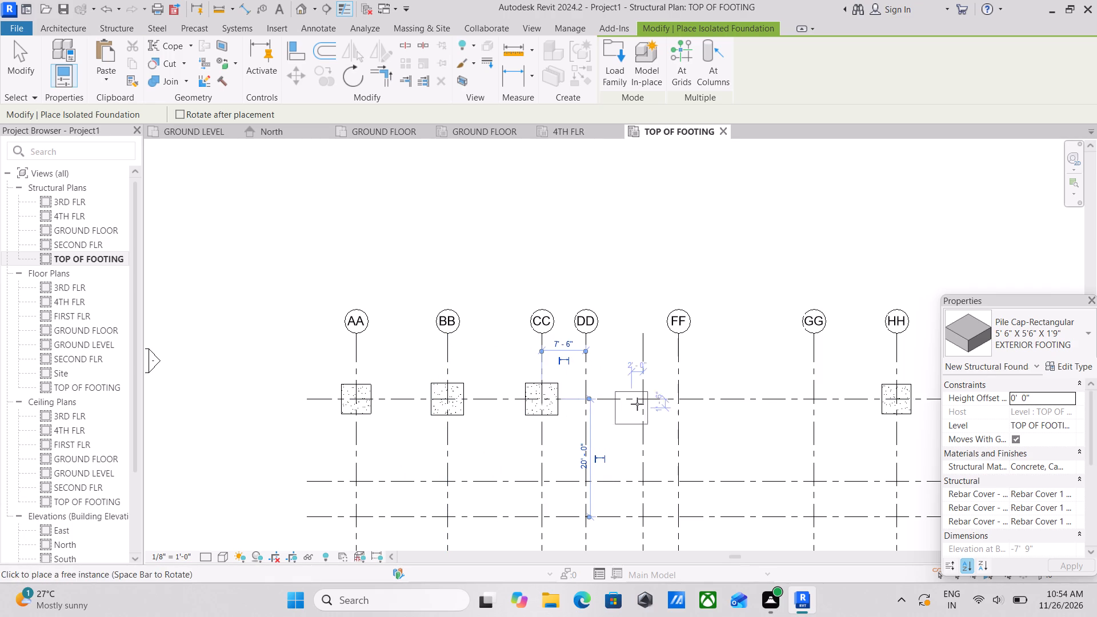
scroll(588, 394, up, 2)
scroll(582, 446, up, 3)
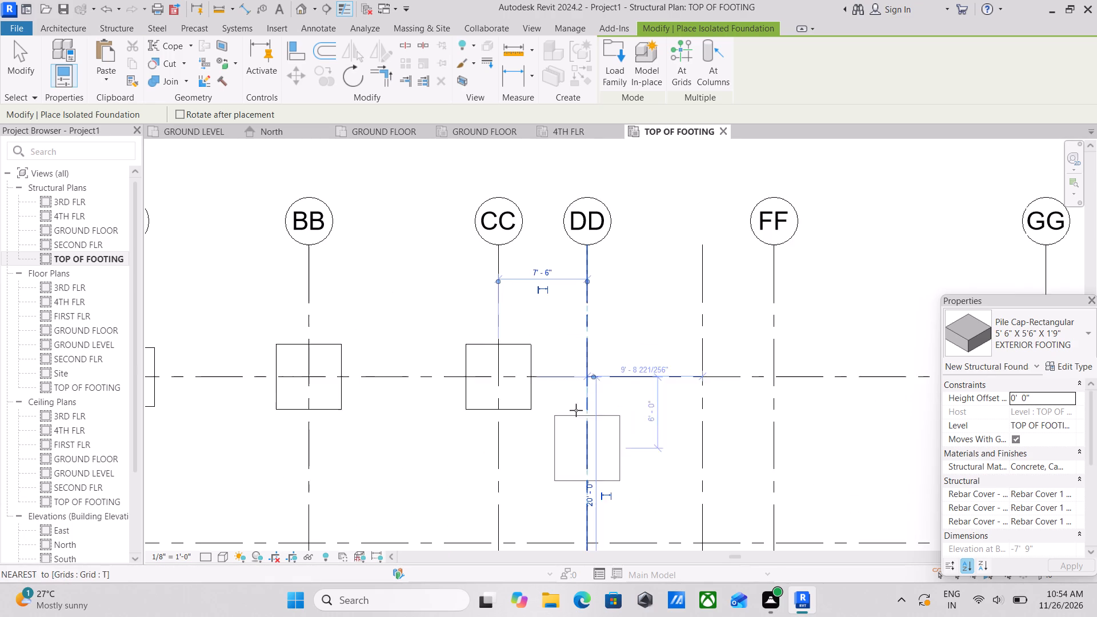
scroll(576, 384, up, 9)
click(618, 356)
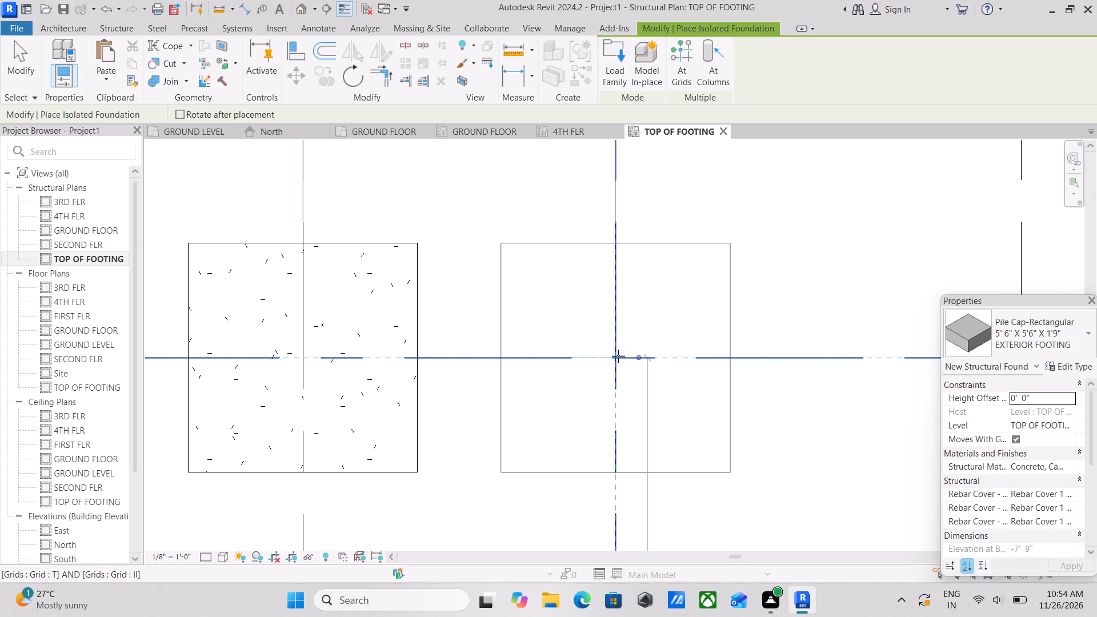
Place two more exterior footings along grid II, at its intersections with grids EE and GG.
scroll(699, 375, down, 3)
middle_drag(693, 375, 231, 450)
scroll(447, 439, down, 4)
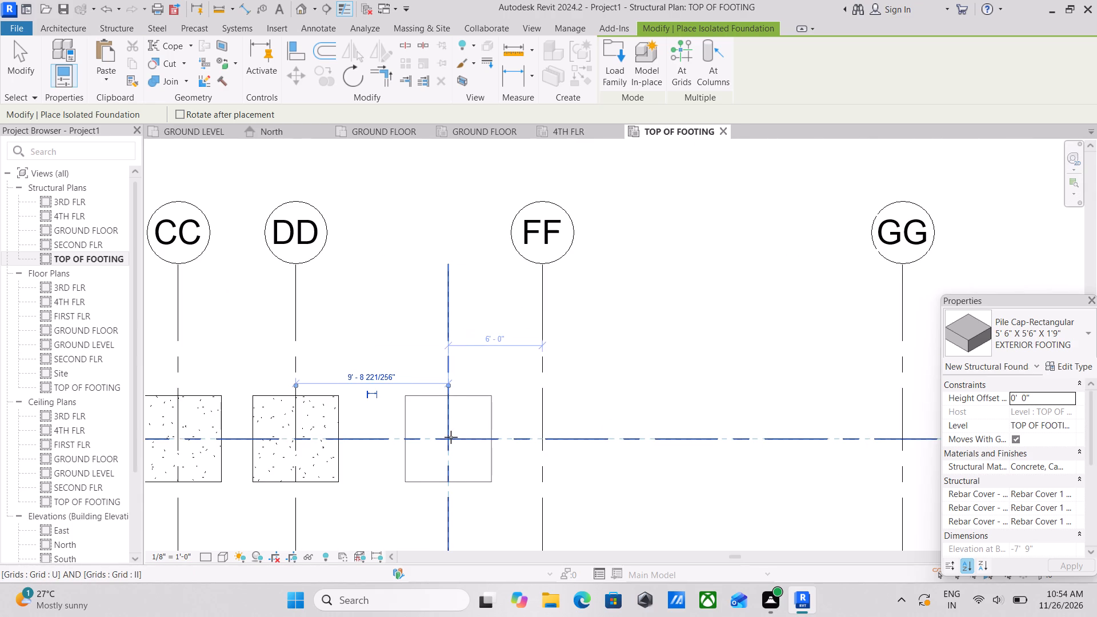
click(451, 437)
scroll(493, 435, down, 4)
scroll(542, 413, down, 3)
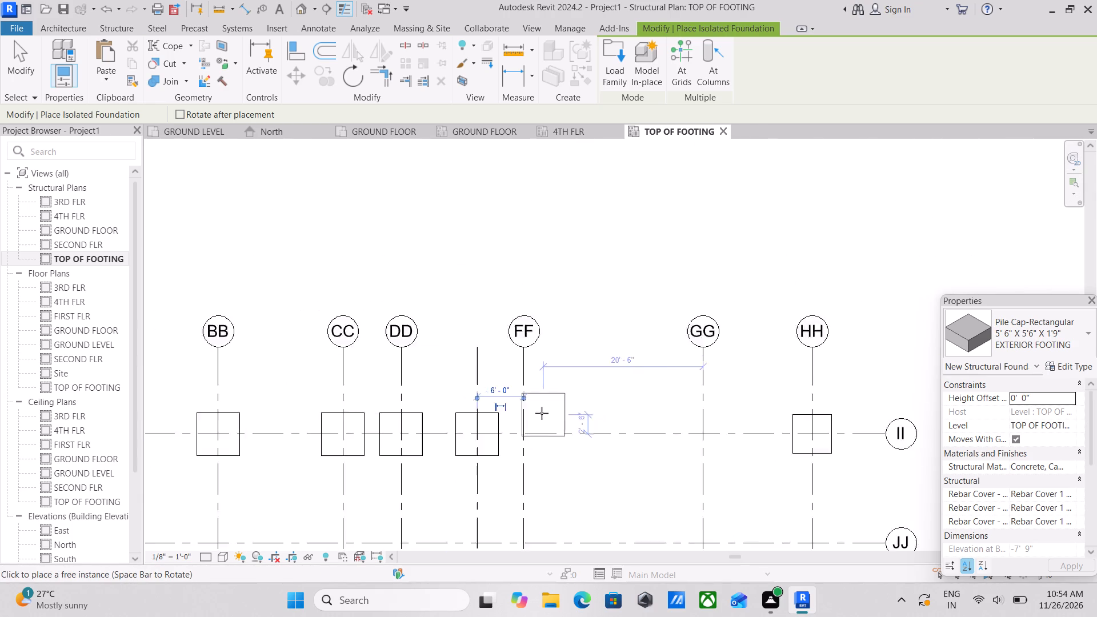
scroll(560, 395, down, 4)
scroll(560, 395, up, 2)
scroll(611, 424, up, 2)
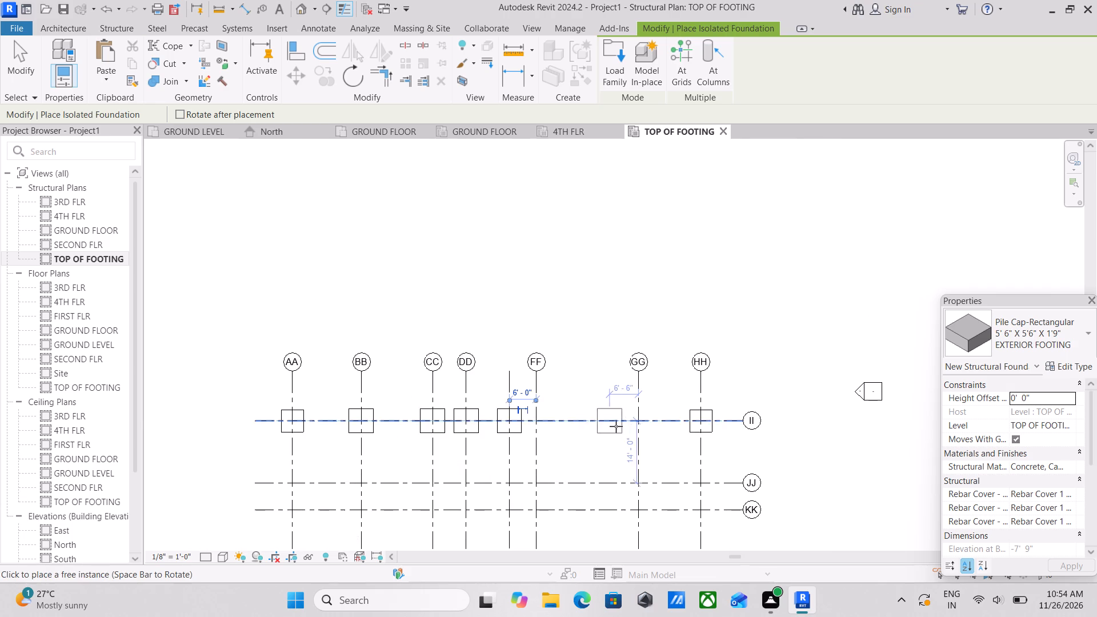
click(650, 418)
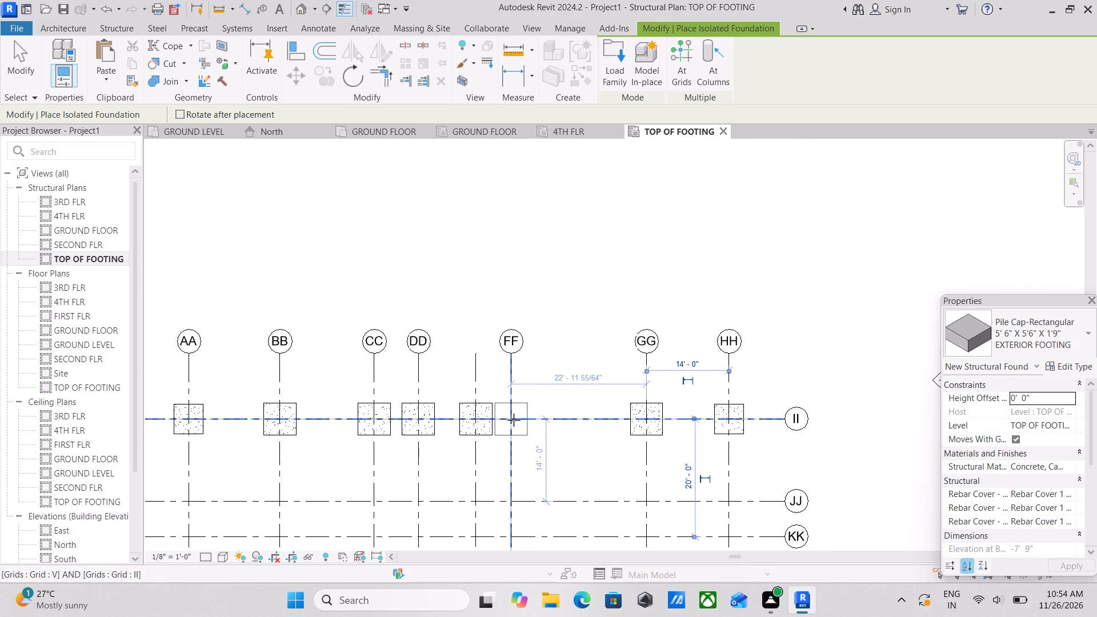
Place exterior footings along grid LL at its intersections with grids BB, CC, DD, EE and FF.
scroll(542, 485, down, 3)
middle_drag(545, 480, 588, 341)
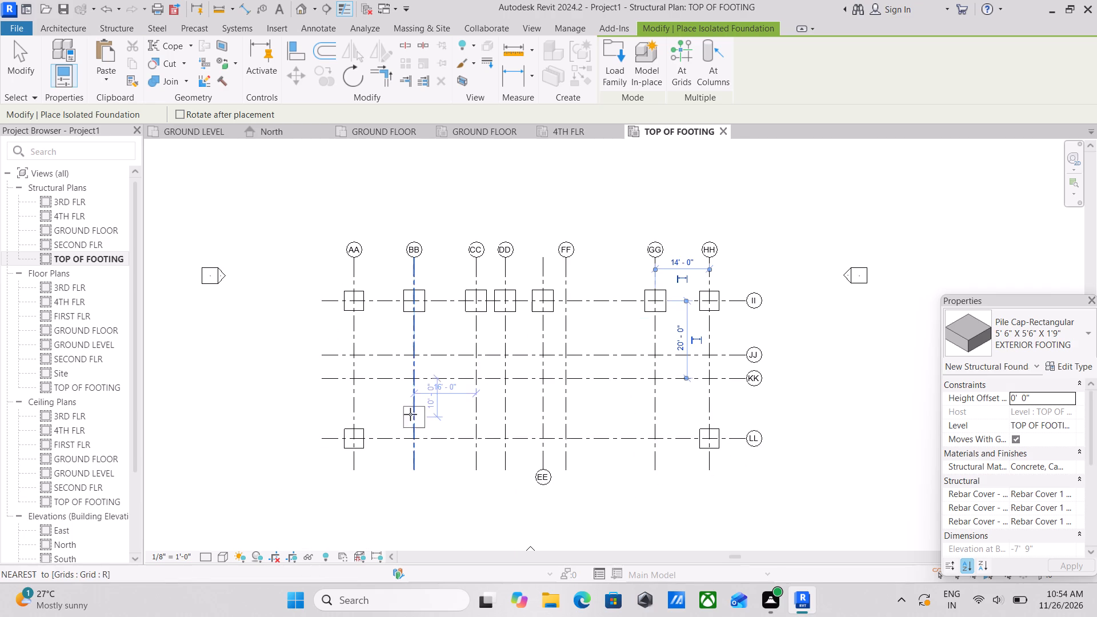
scroll(465, 452, up, 3)
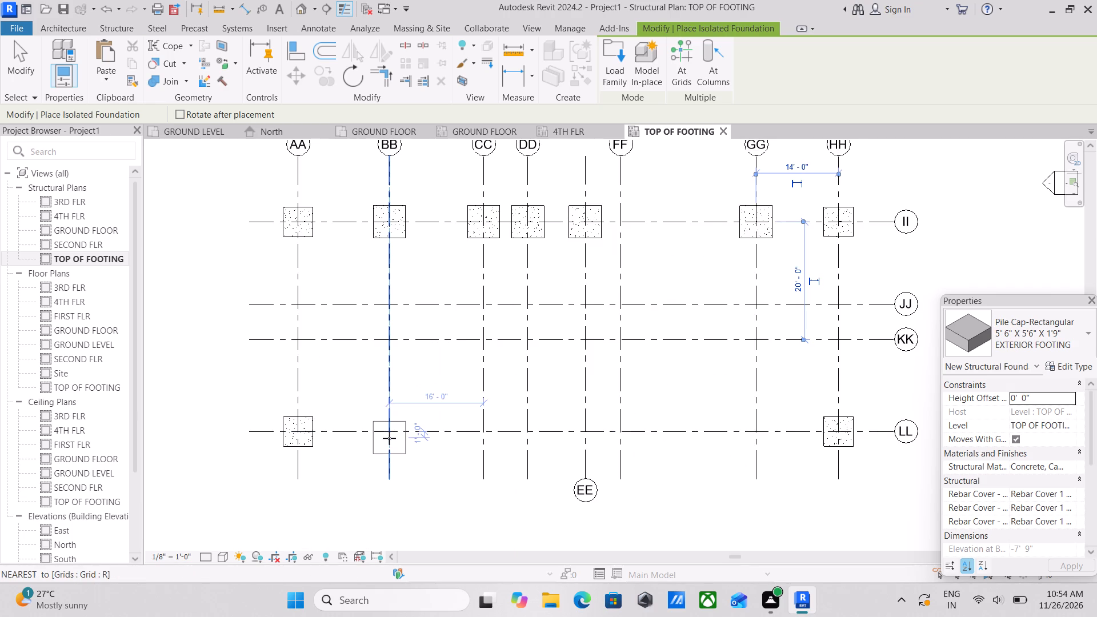
click(389, 435)
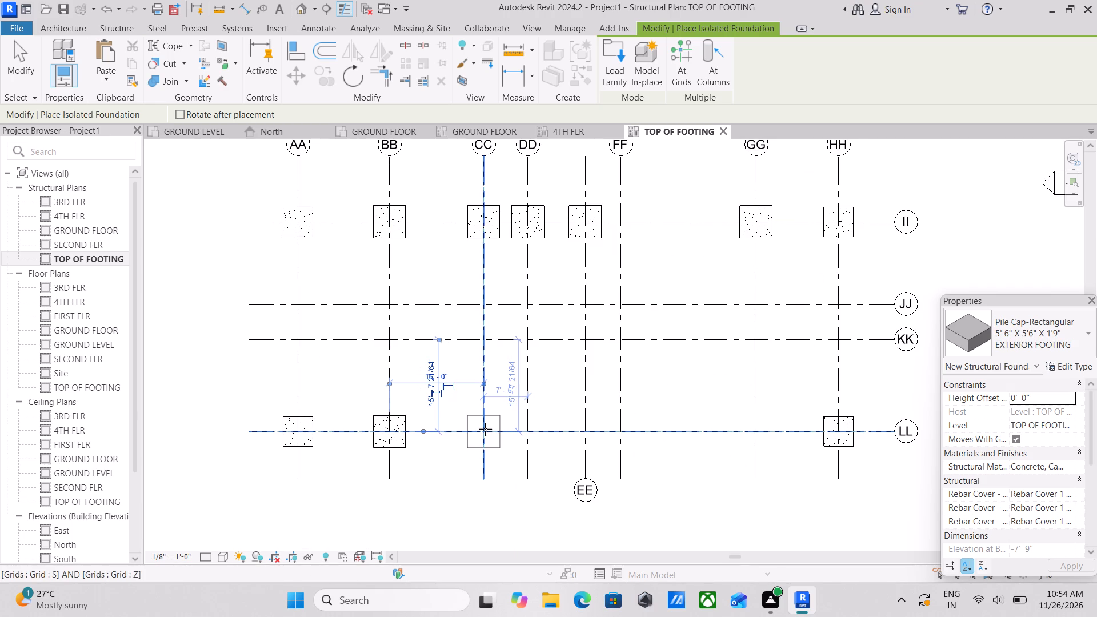
click(486, 431)
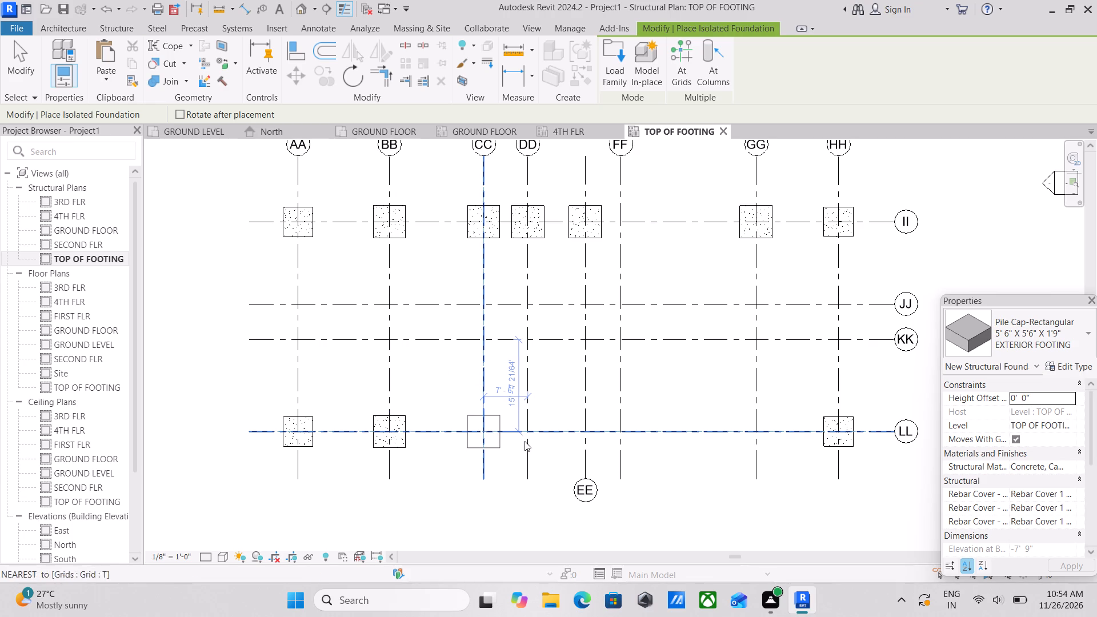
click(533, 428)
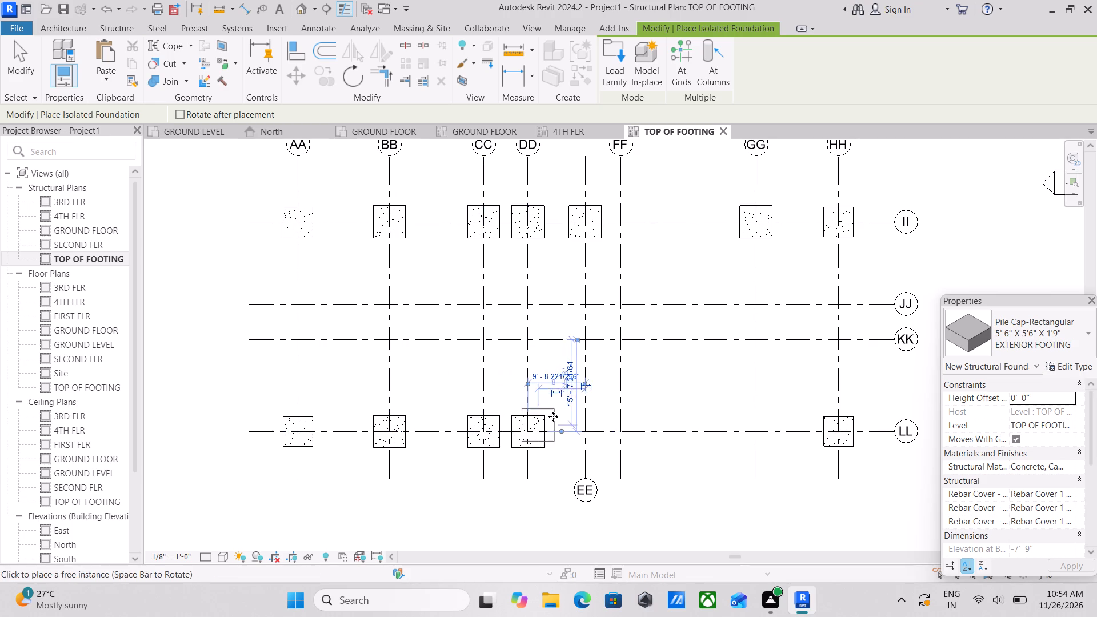
click(583, 434)
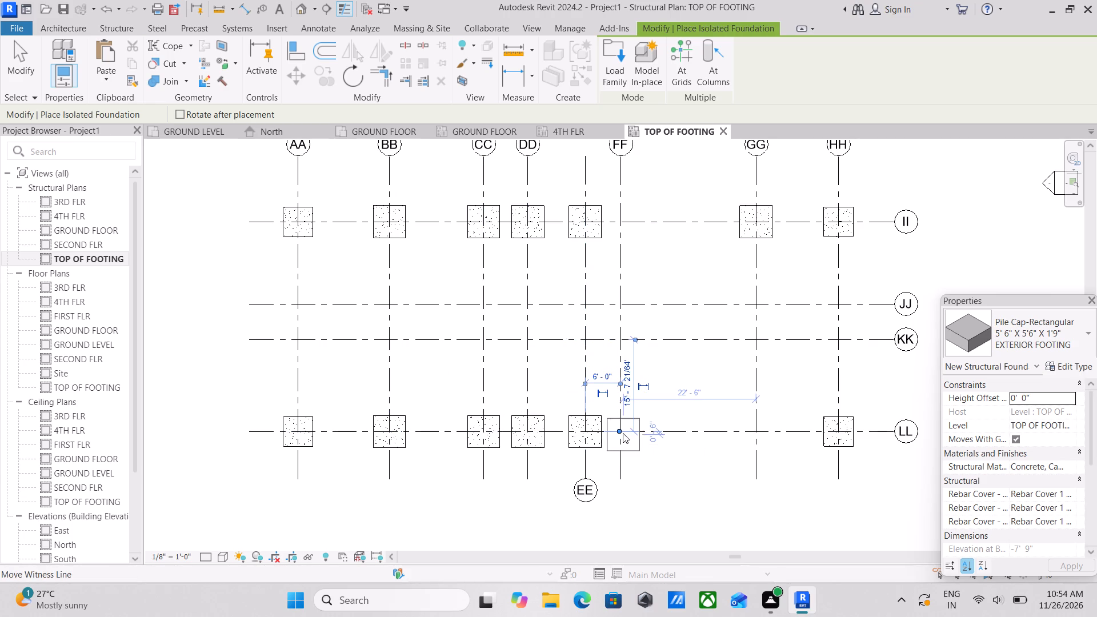
click(621, 431)
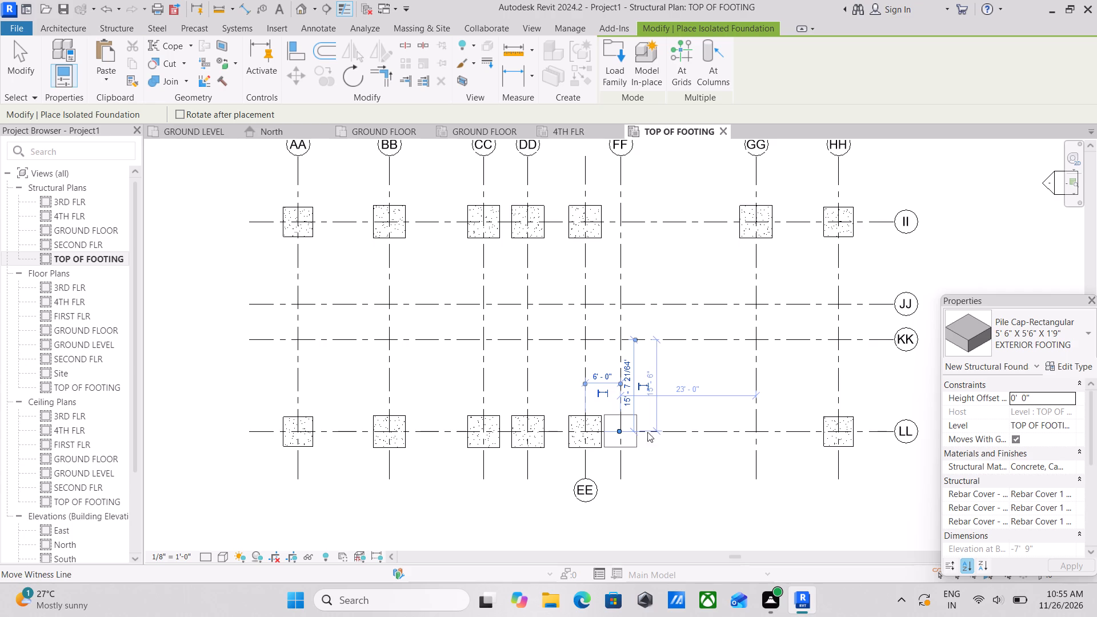
scroll(663, 433, down, 1)
scroll(647, 470, up, 5)
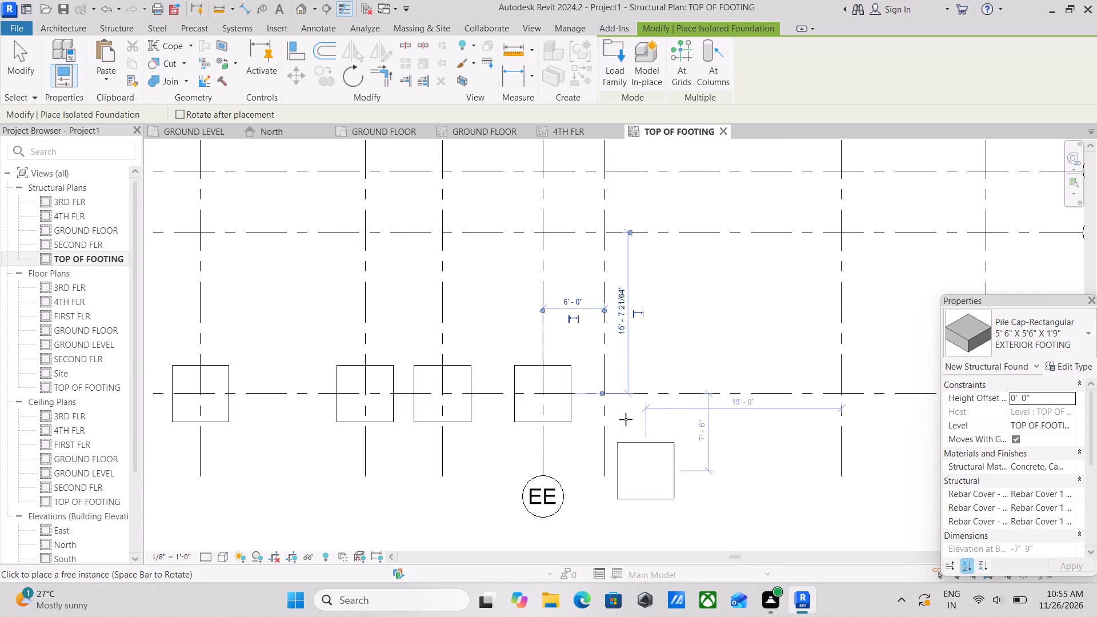
scroll(615, 408, up, 10)
scroll(593, 358, up, 4)
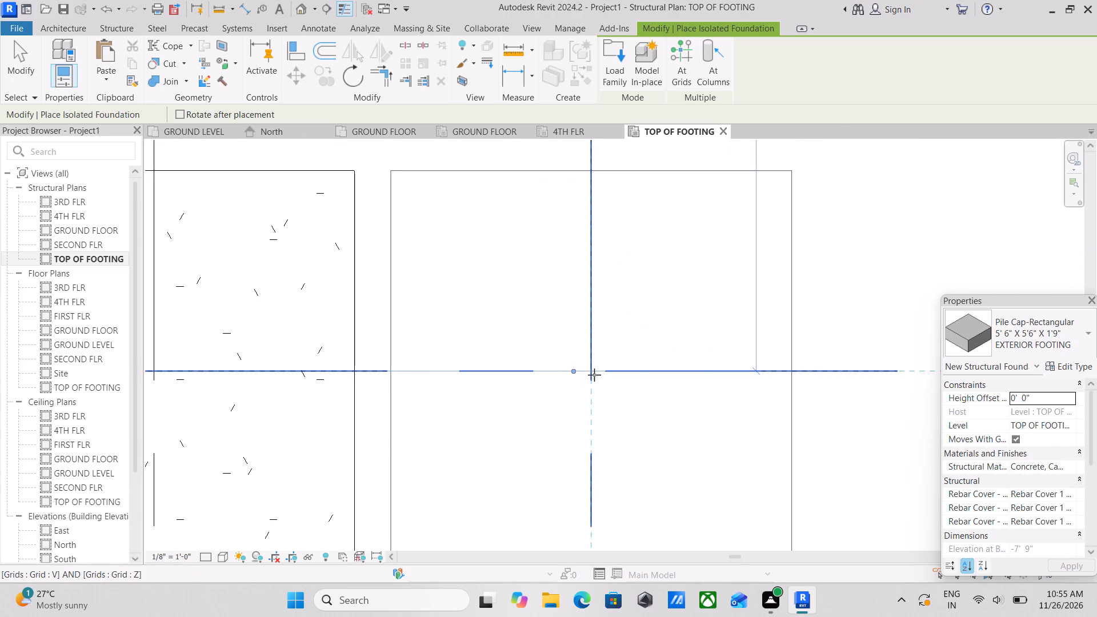
click(592, 371)
Place an exterior footing of the 5' 6" X 5'6" X 1'9" type at the intersection of grids LL and GG.
scroll(675, 406, down, 9)
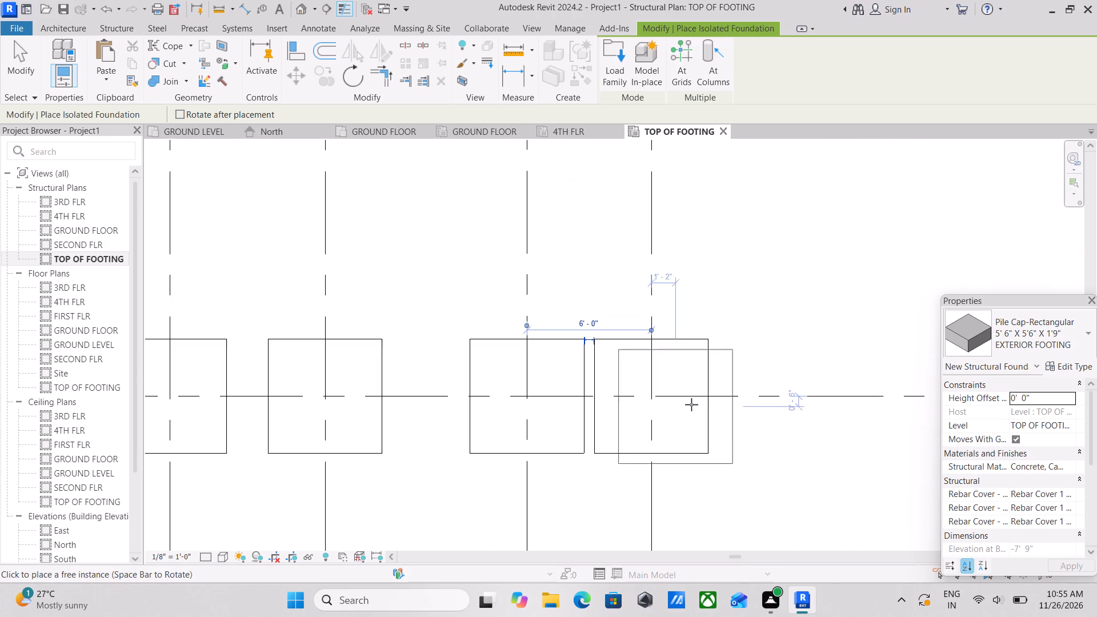
middle_drag(686, 402, 387, 403)
scroll(720, 401, down, 2)
middle_drag(691, 404, 577, 424)
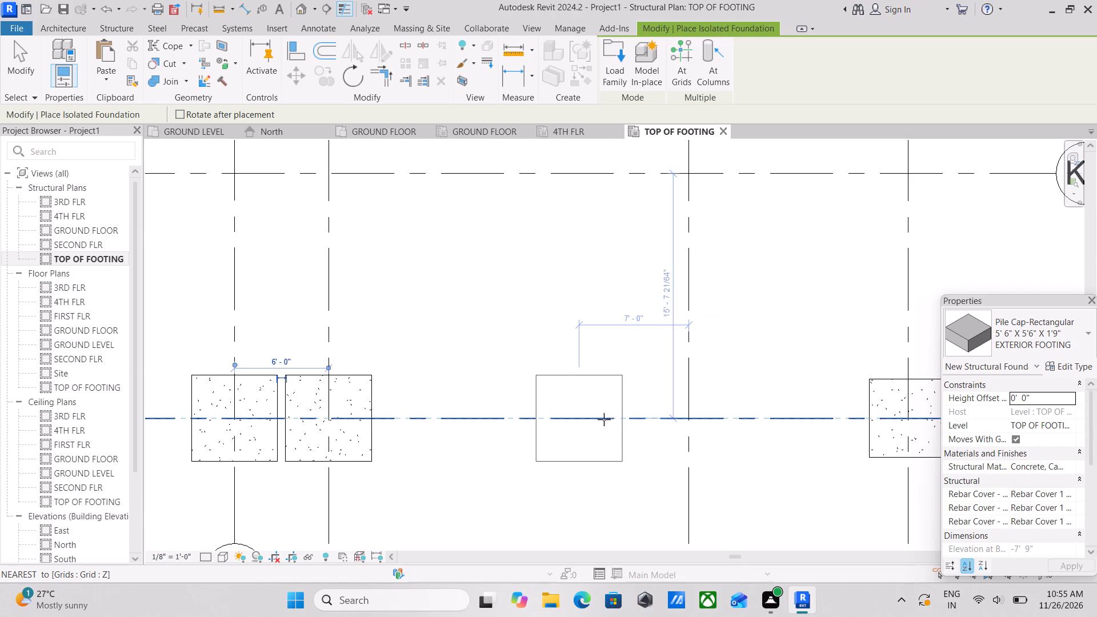
scroll(667, 410, down, 3)
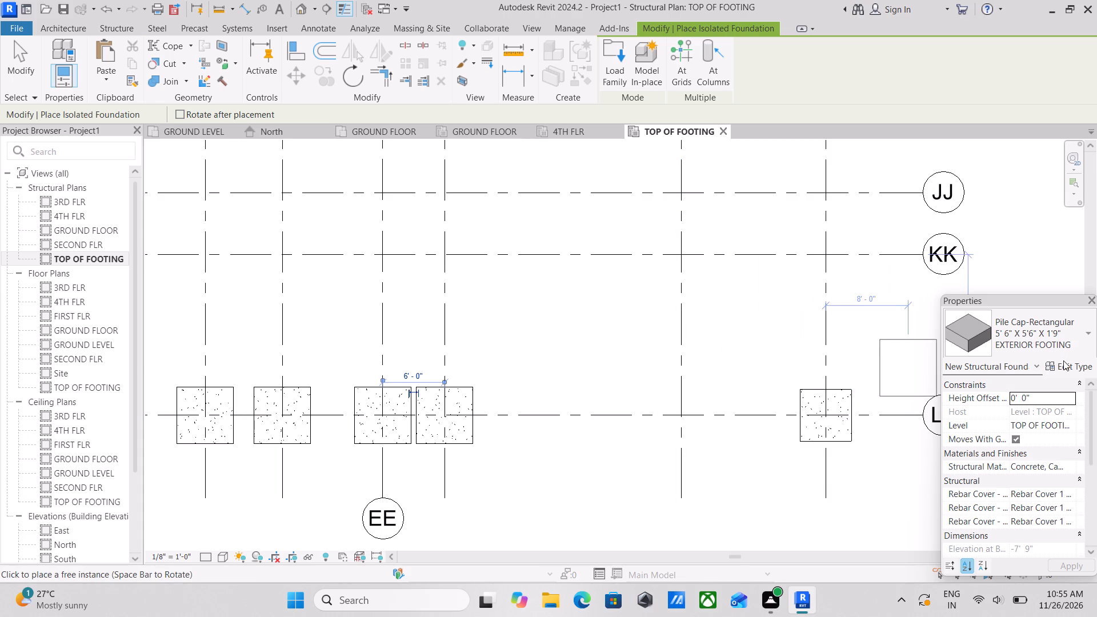
click(1064, 344)
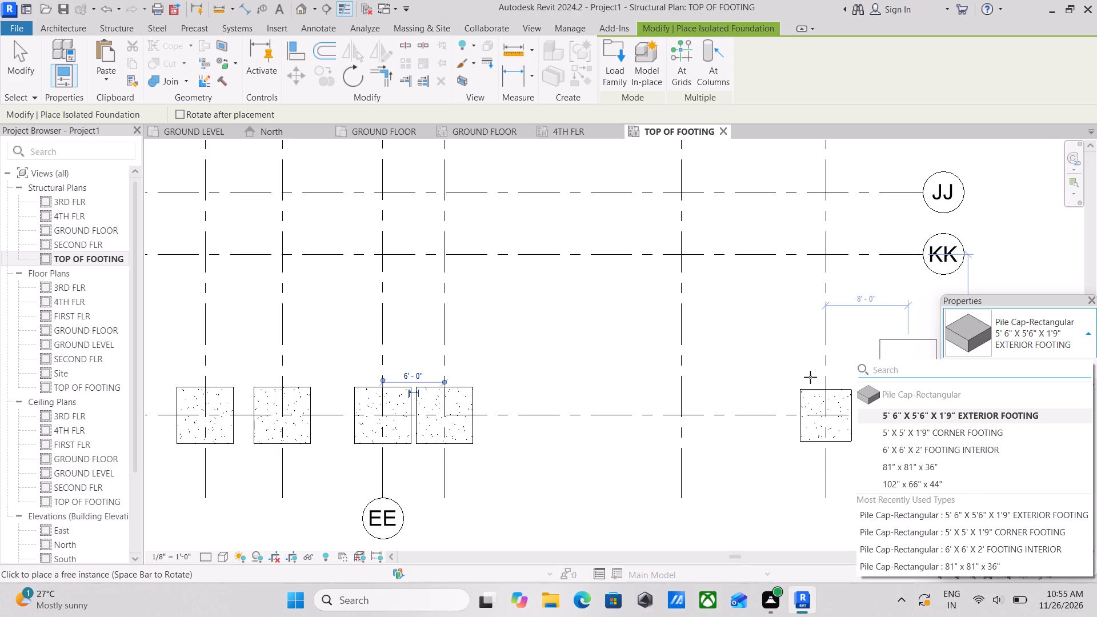
scroll(817, 328, up, 1)
scroll(751, 420, down, 1)
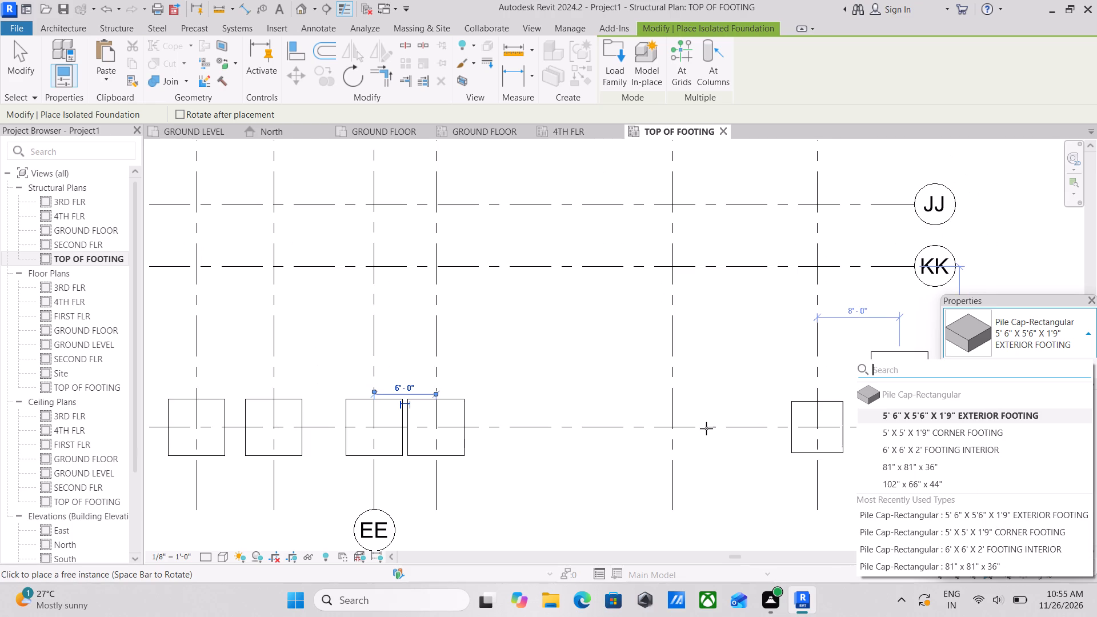
click(909, 415)
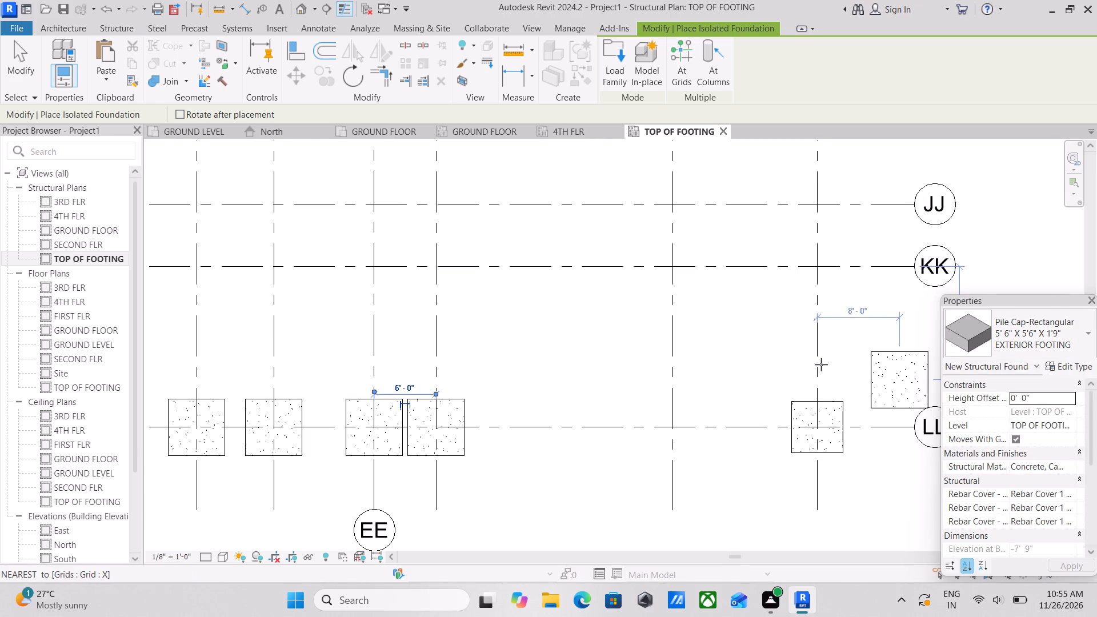
scroll(878, 396, up, 5)
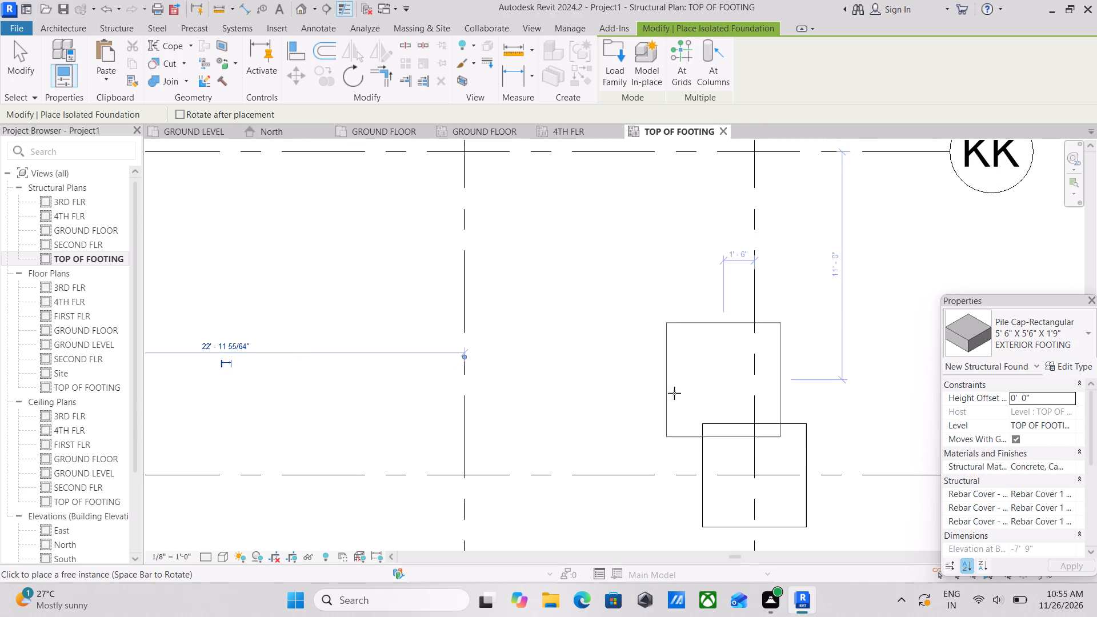
scroll(466, 470, down, 1)
middle_drag(466, 470, 652, 416)
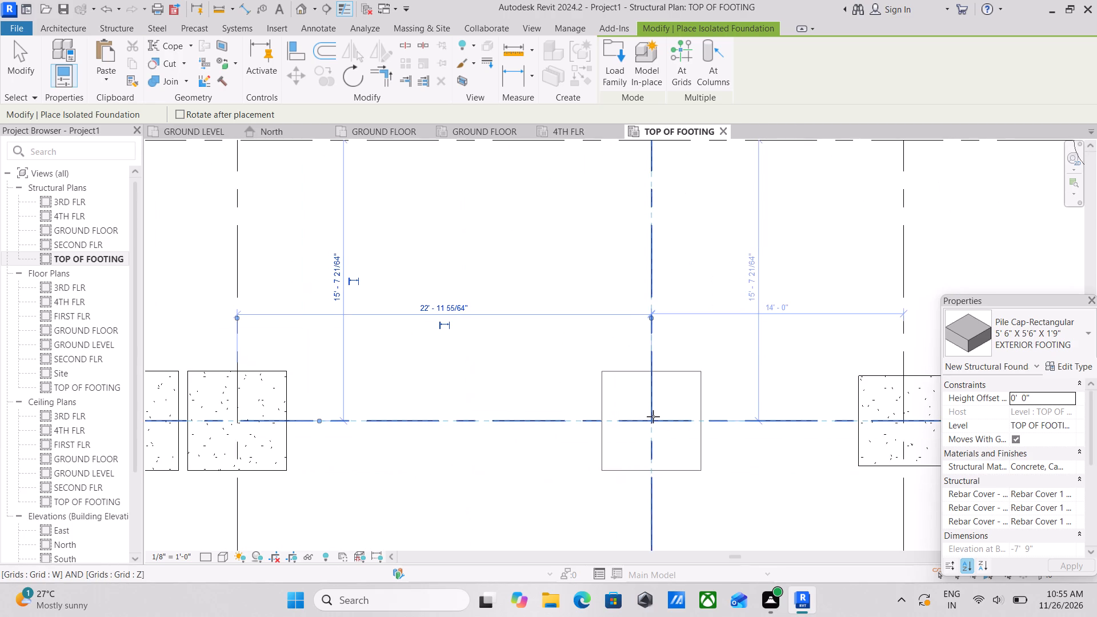
click(653, 416)
Switch to the 6' X 6' X 2' FOOTING INTERIOR type and place footings on grid AA, at grid JJ and about 1' 6" below grid KK.
scroll(447, 391, down, 2)
middle_drag(447, 391, 732, 402)
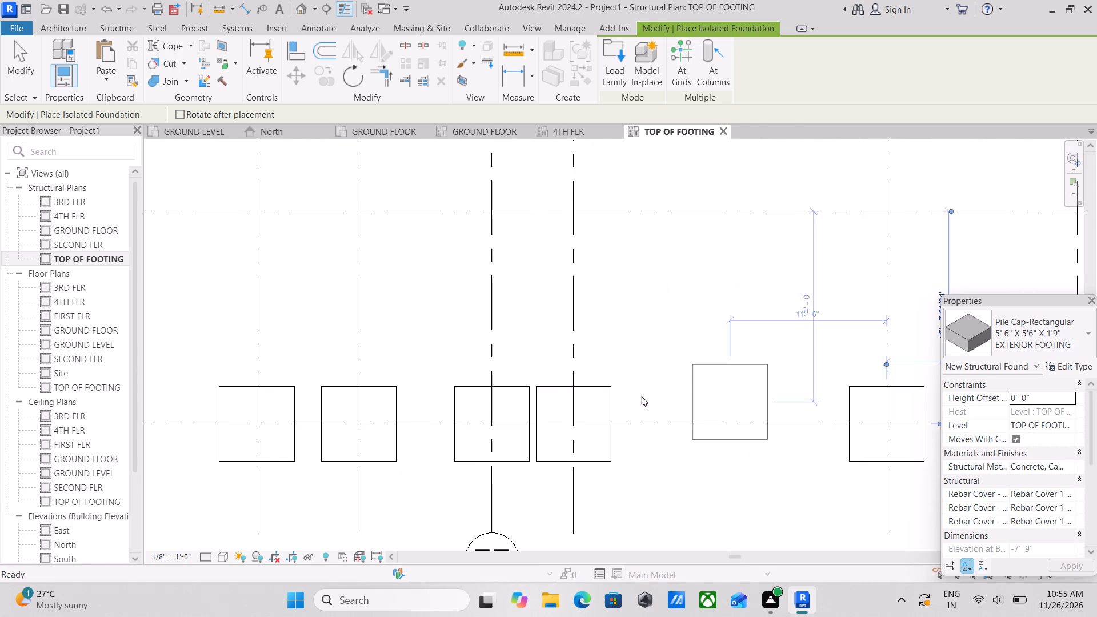
middle_drag(452, 356, 575, 439)
middle_drag(341, 346, 563, 413)
middle_drag(354, 412, 540, 444)
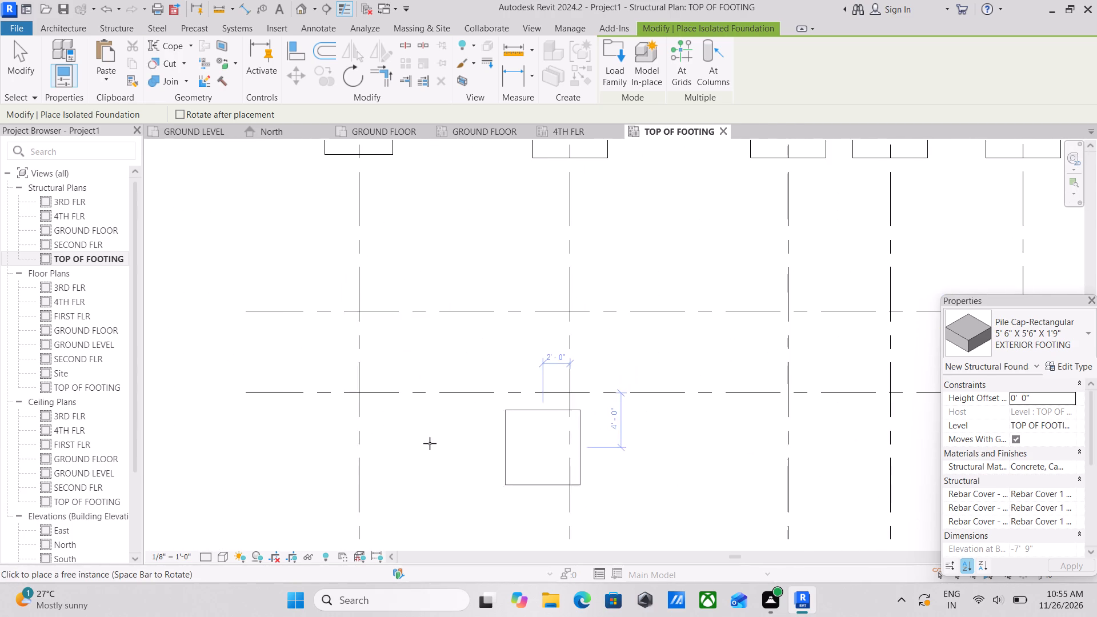
middle_drag(402, 439, 529, 431)
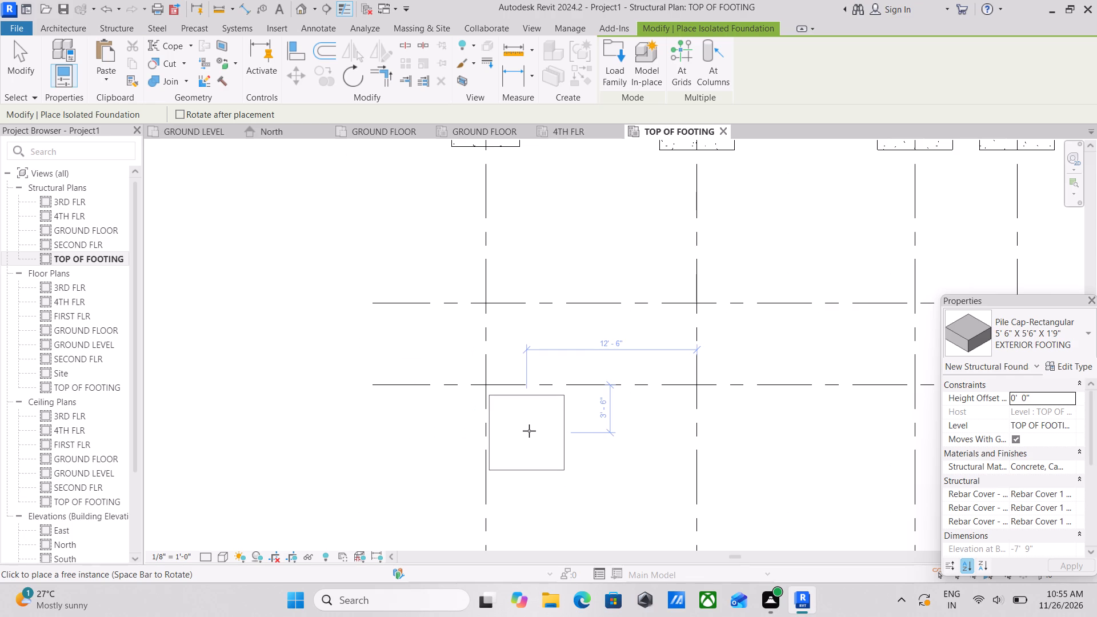
click(1027, 352)
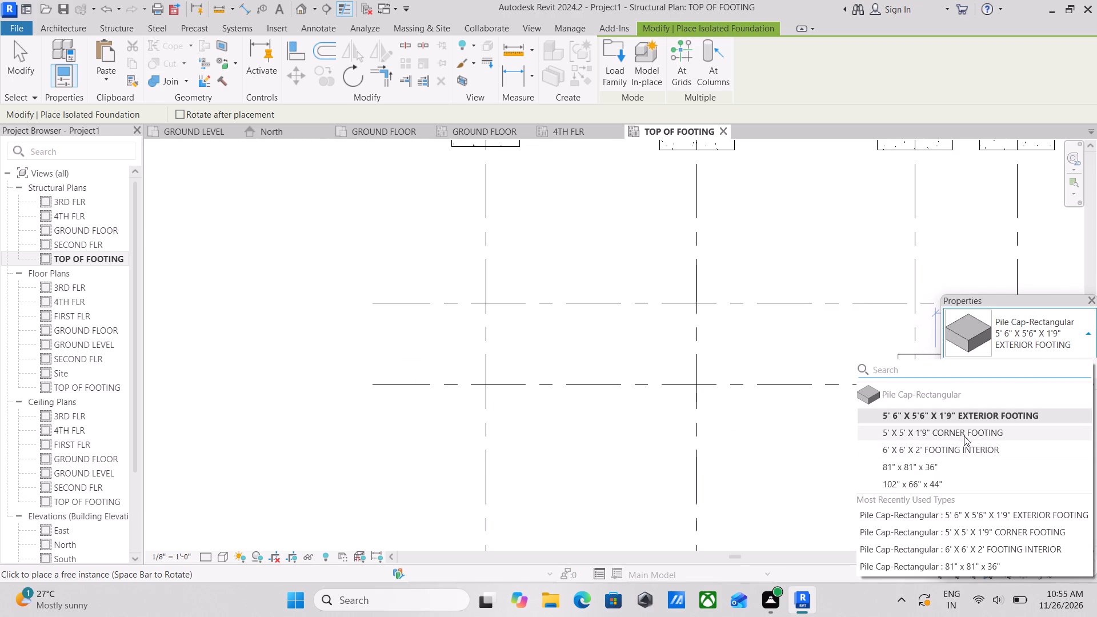
click(967, 449)
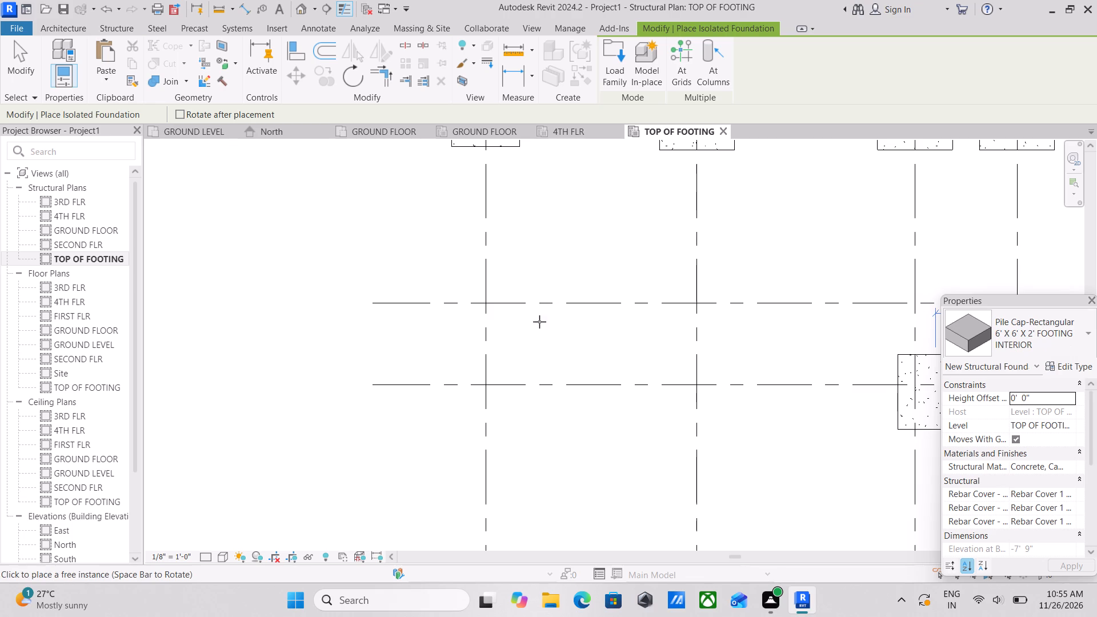
scroll(535, 335, down, 2)
middle_drag(534, 338, 518, 470)
scroll(538, 427, down, 3)
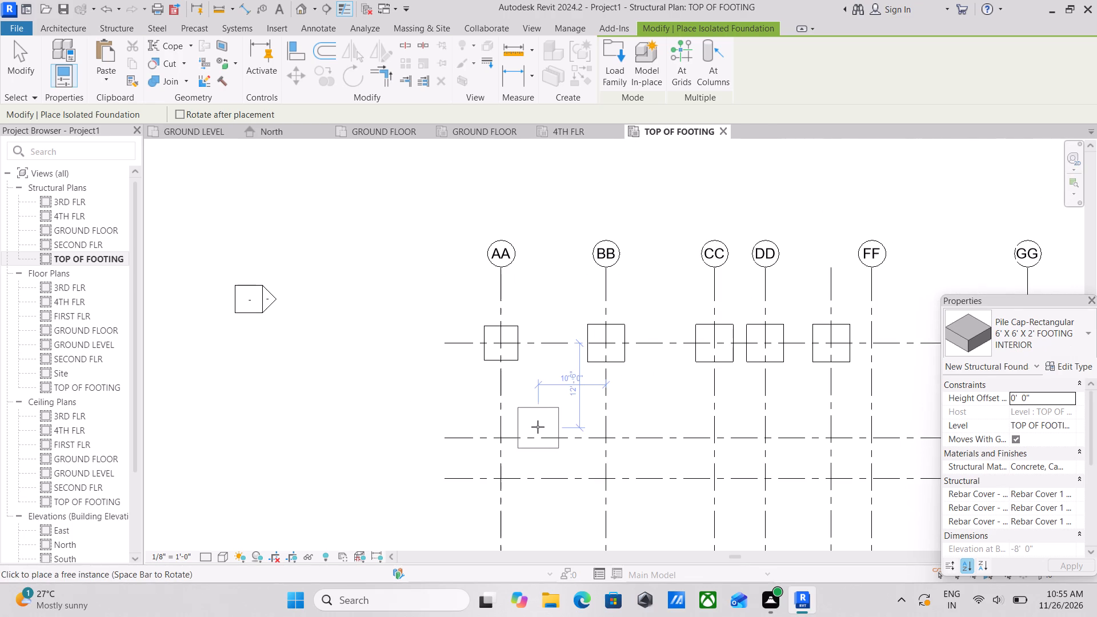
click(499, 433)
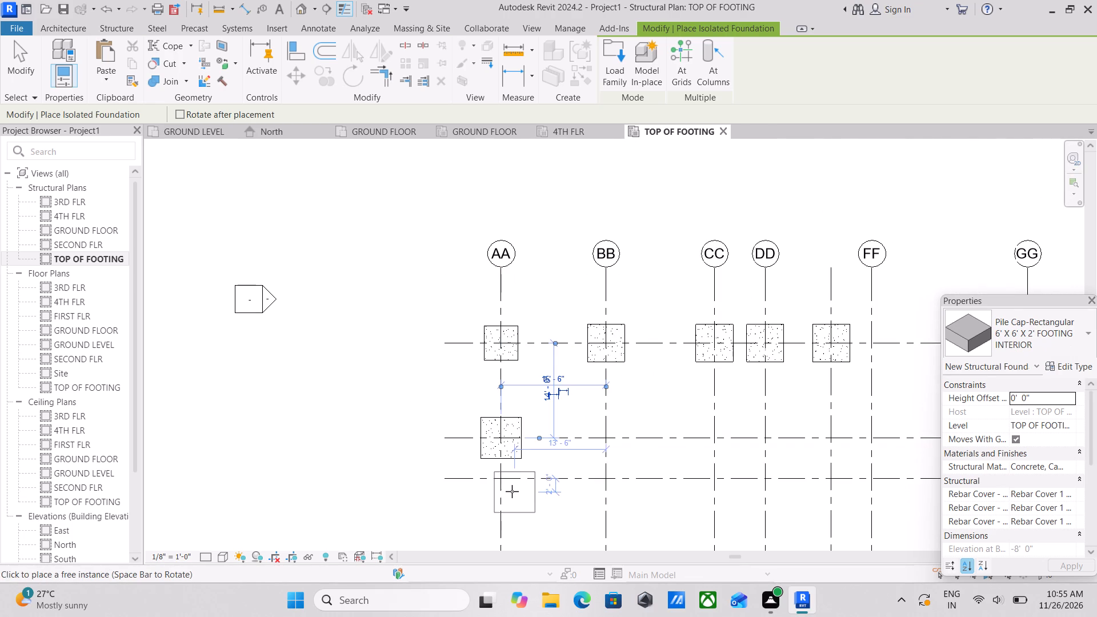
click(499, 488)
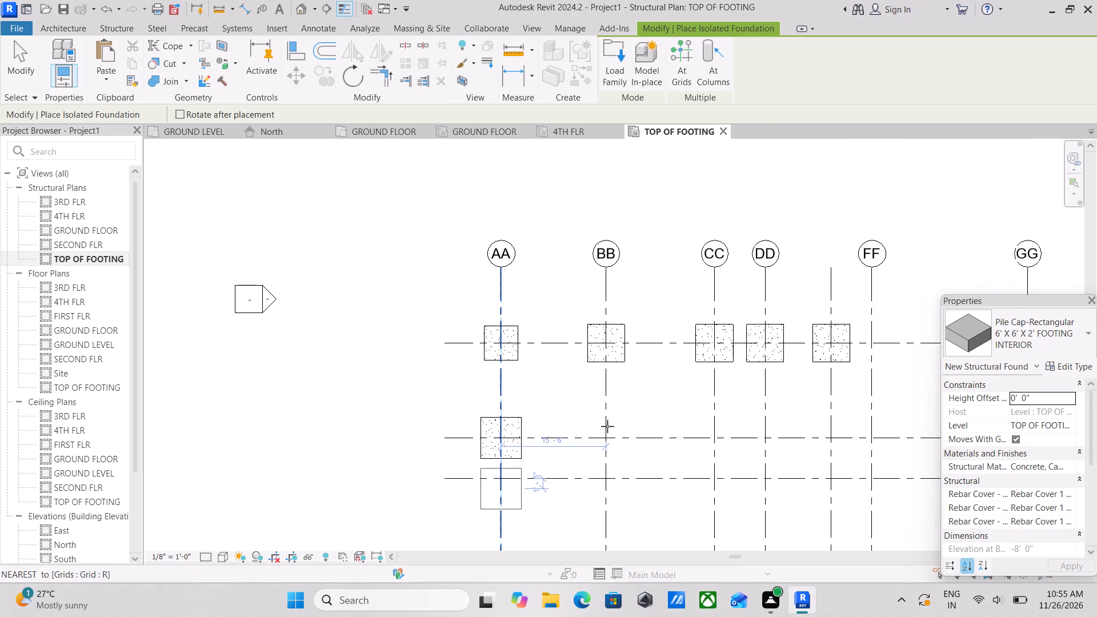
Place interior footings along grid JJ at its intersections with grids BB and CC.
scroll(603, 438, up, 7)
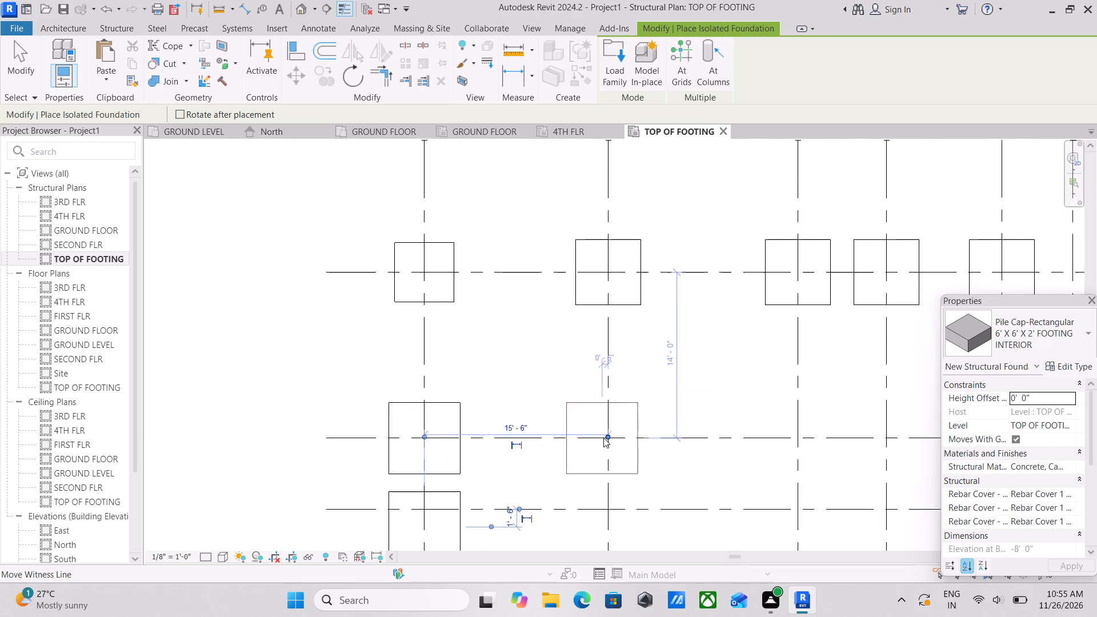
scroll(603, 438, up, 11)
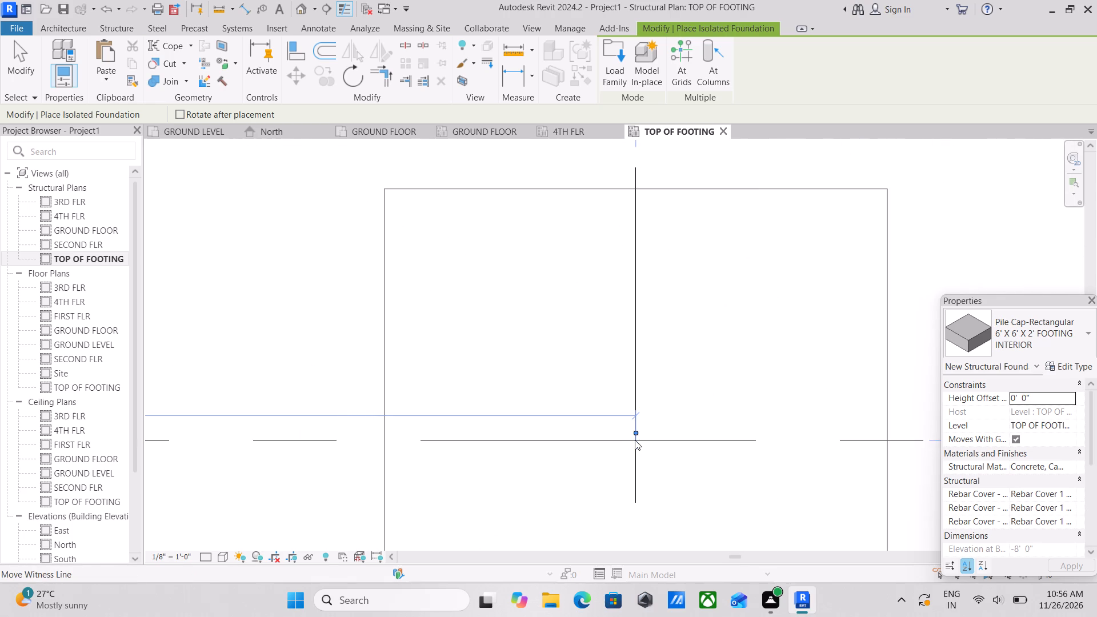
scroll(634, 440, down, 7)
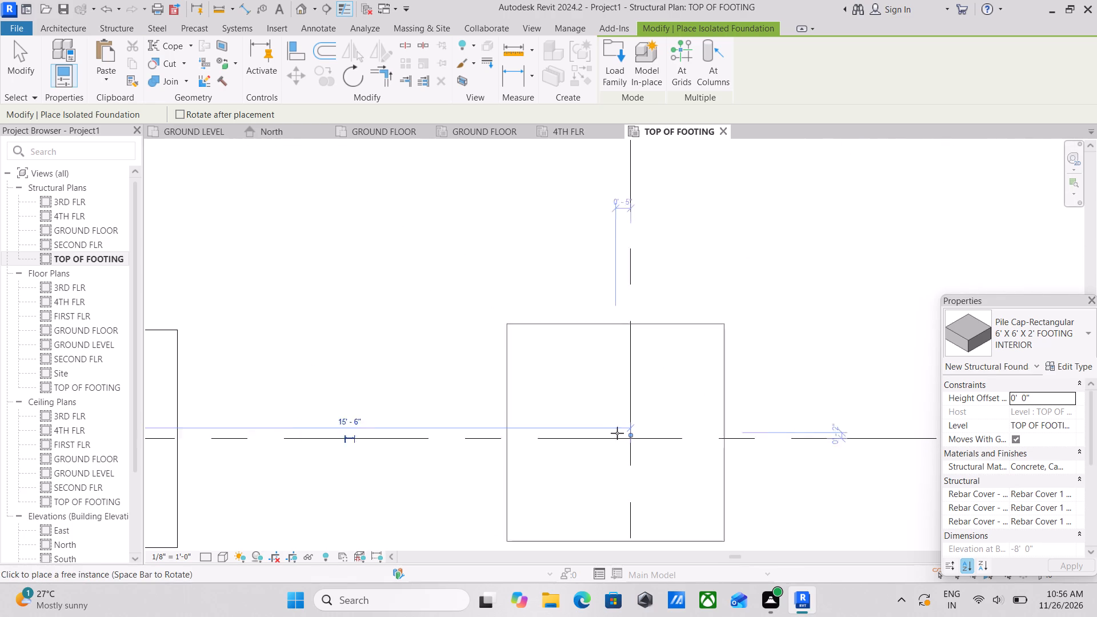
scroll(632, 437, up, 10)
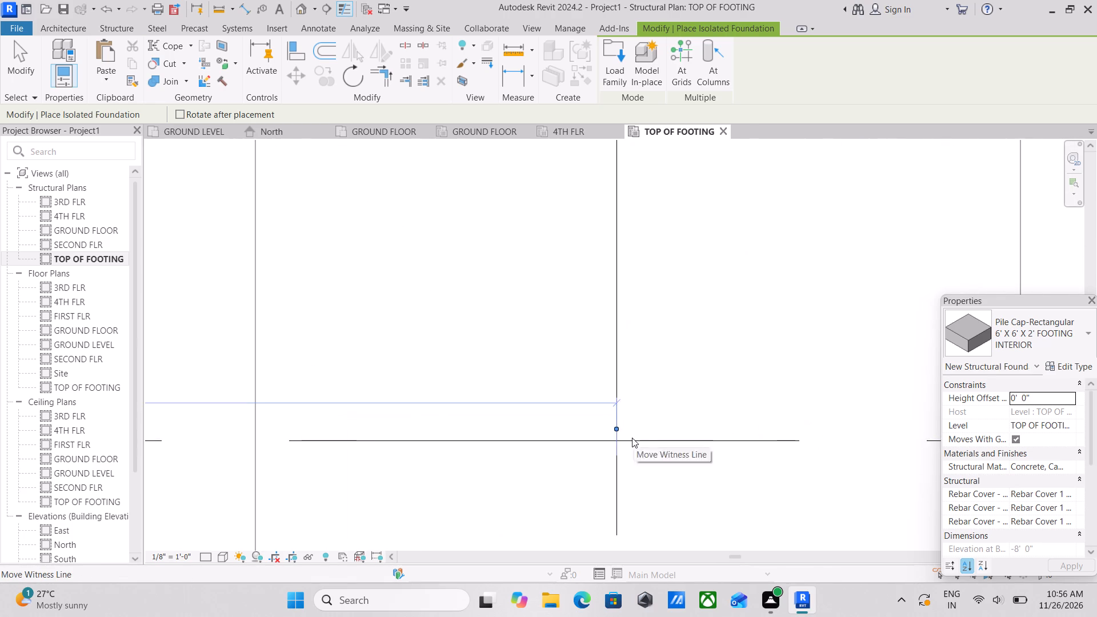
scroll(632, 438, up, 4)
click(607, 439)
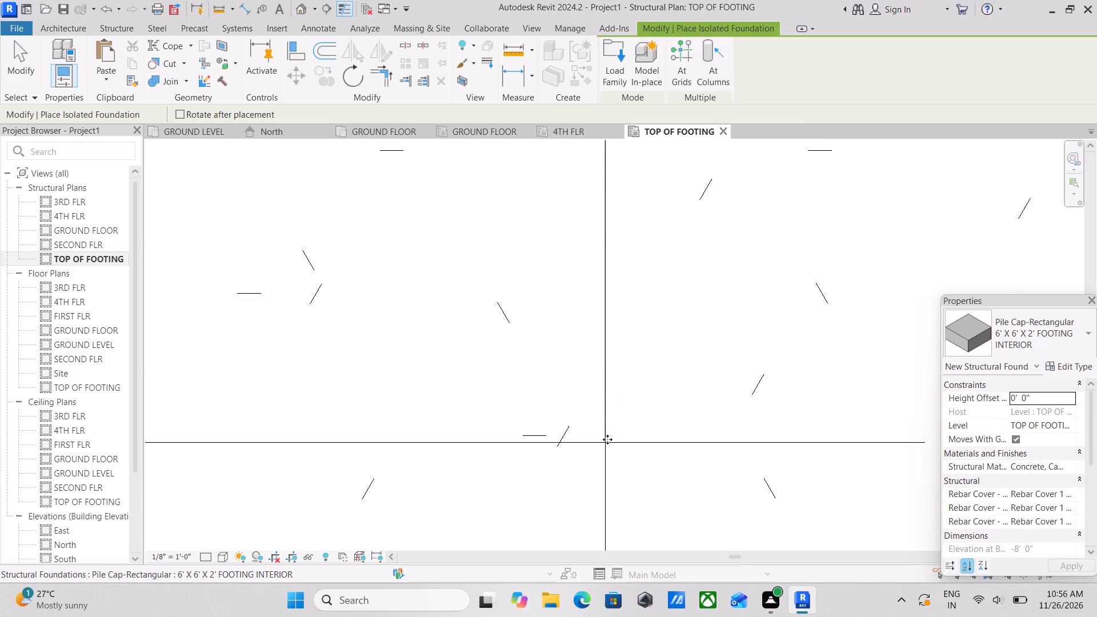
scroll(607, 439, down, 15)
middle_drag(606, 439, 302, 378)
scroll(599, 438, up, 1)
scroll(302, 379, down, 1)
scroll(580, 391, down, 1)
middle_drag(580, 391, 461, 414)
scroll(574, 398, up, 4)
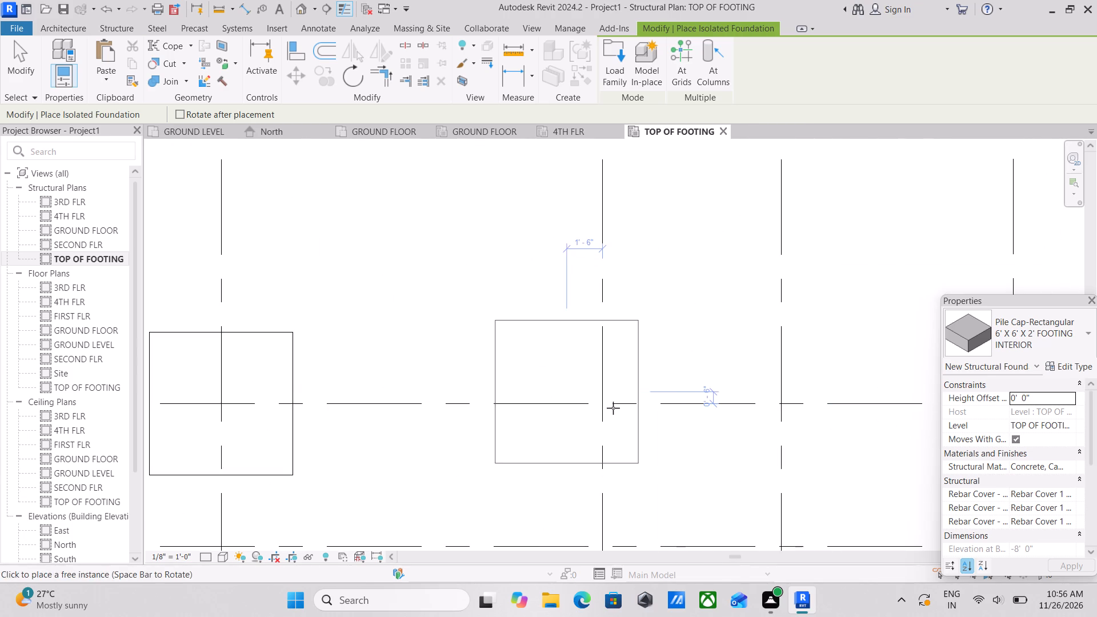
scroll(613, 408, up, 3)
click(627, 410)
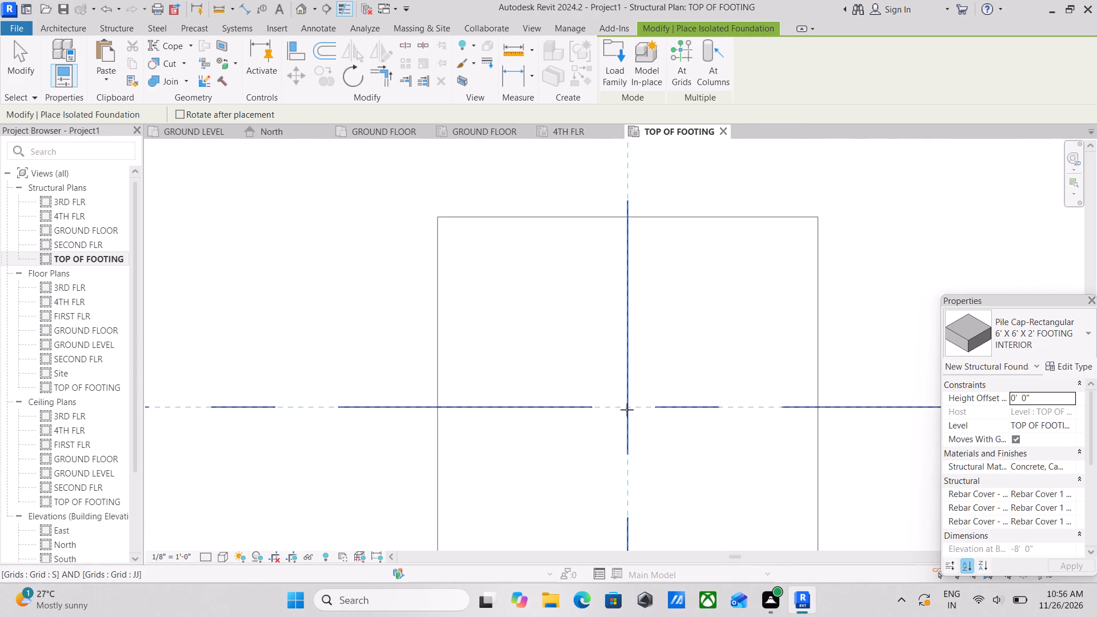
Place two more interior footings along grid JJ, at its intersections with grids DD and EE.
scroll(627, 410, down, 12)
middle_drag(627, 410, 442, 423)
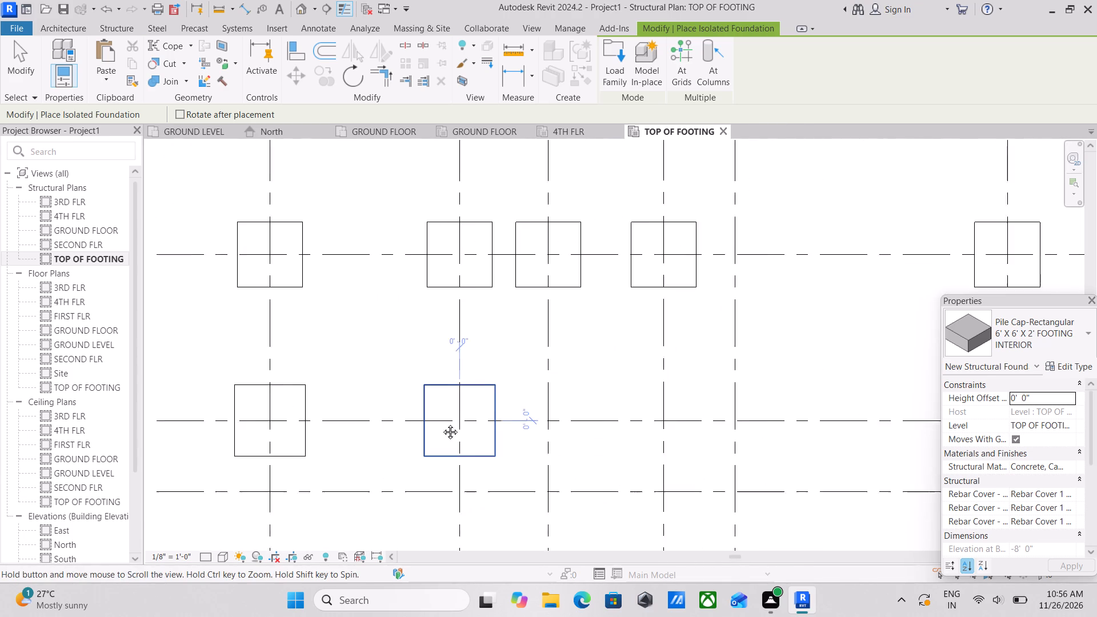
middle_drag(442, 423, 441, 423)
scroll(556, 425, up, 6)
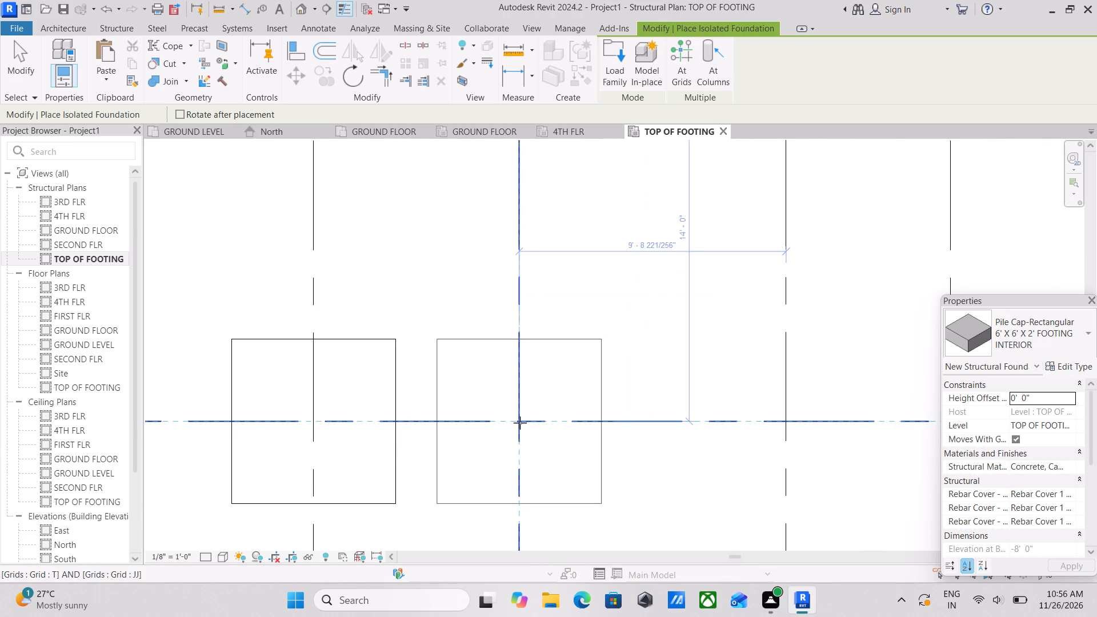
click(519, 421)
scroll(604, 418, down, 1)
middle_drag(604, 418, 491, 422)
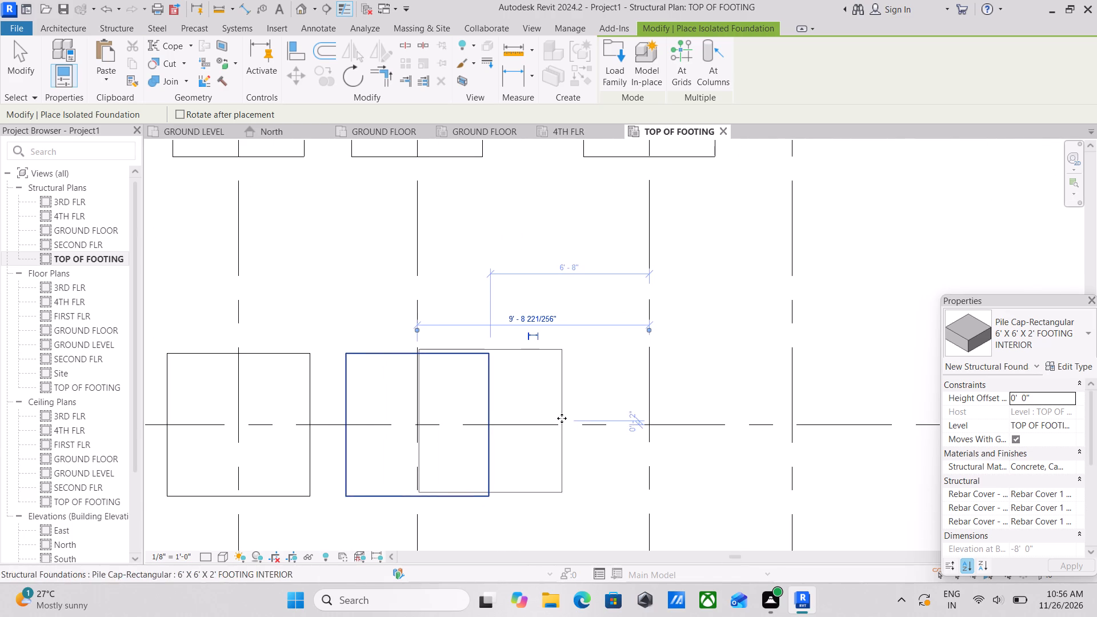
click(647, 426)
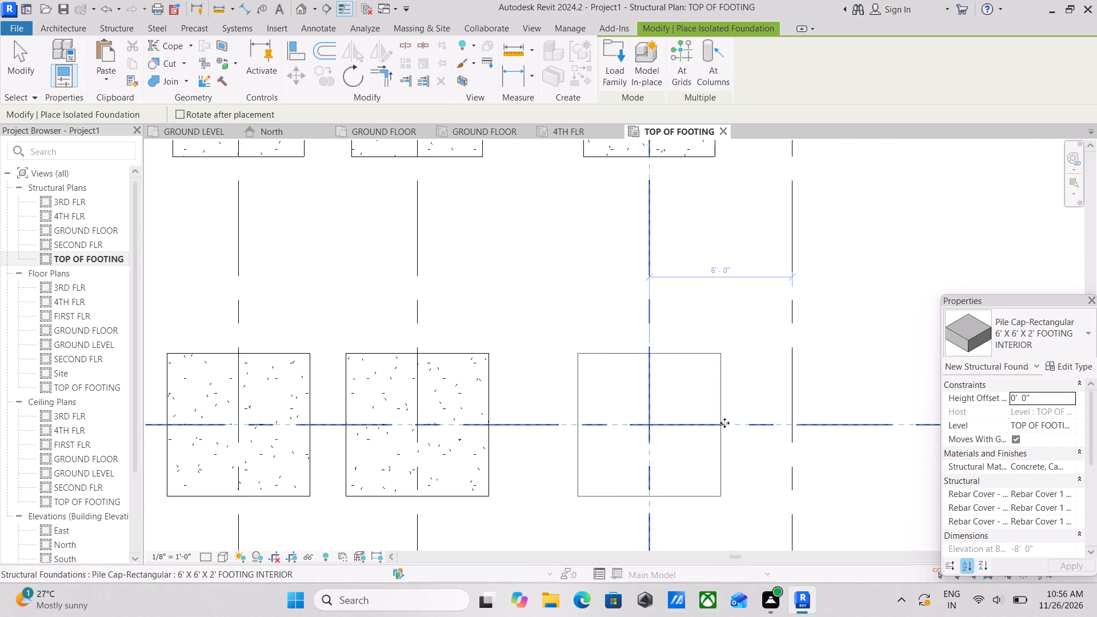
Place interior footings along grid JJ, one beside grid FF at 22' 0" from grid GG and one at grid GG.
scroll(724, 423, down, 1)
middle_drag(722, 423, 533, 427)
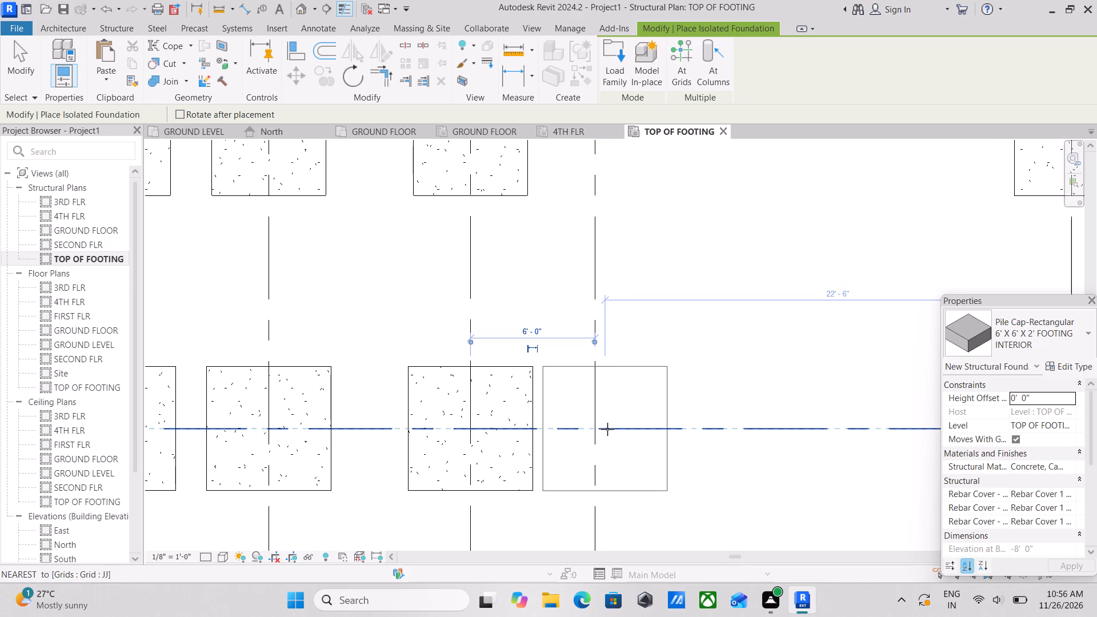
click(612, 429)
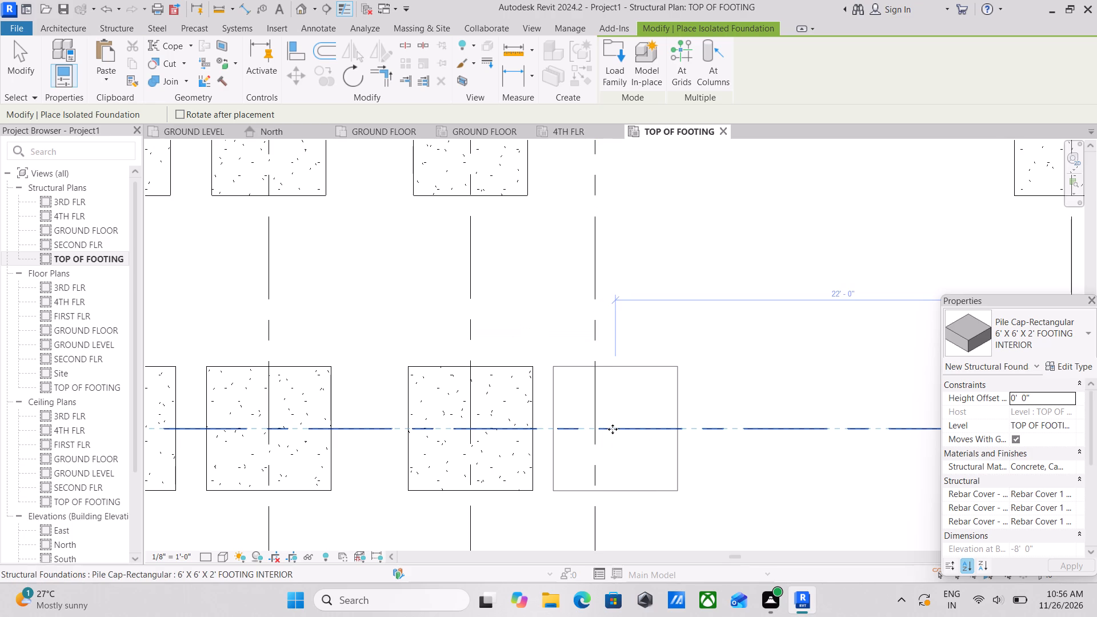
scroll(618, 421, down, 3)
scroll(541, 427, down, 3)
middle_drag(710, 427, 702, 426)
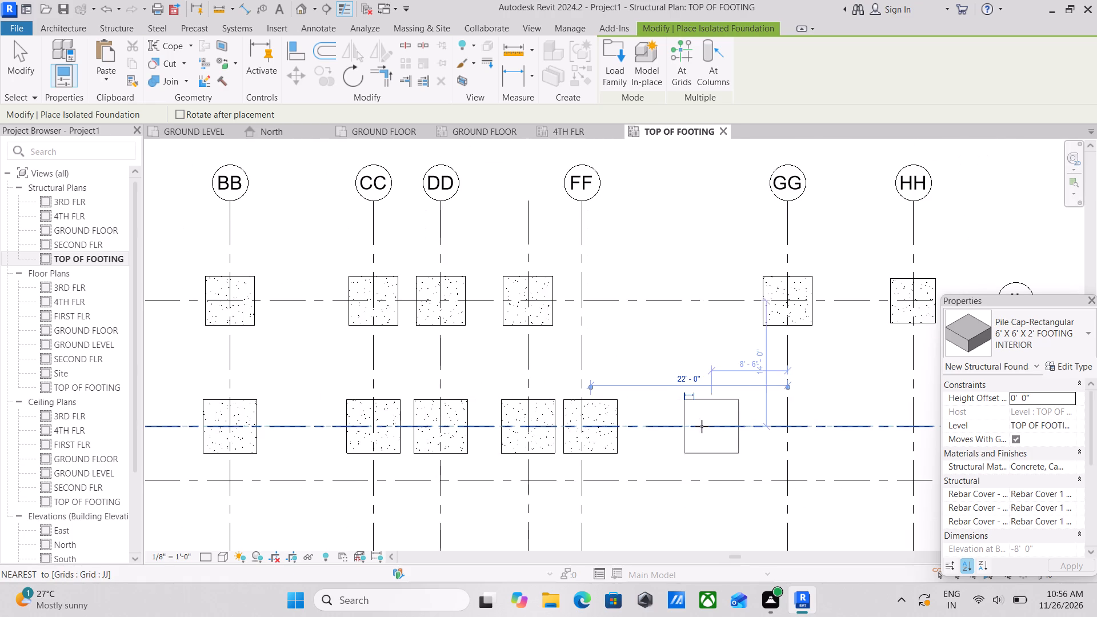
middle_drag(702, 426, 559, 426)
scroll(664, 415, up, 3)
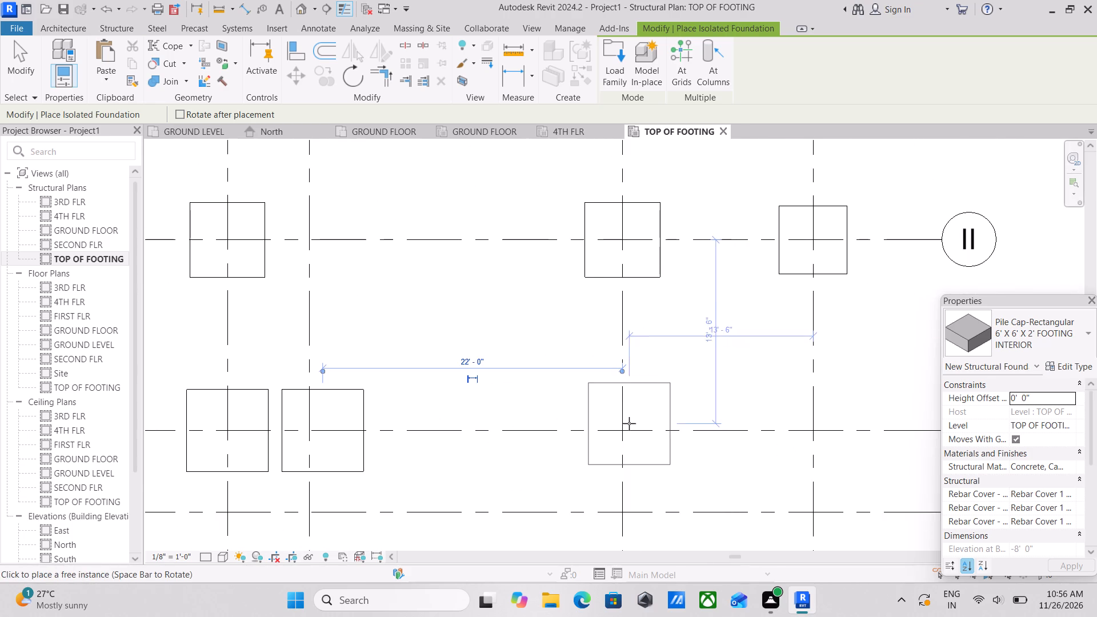
click(623, 430)
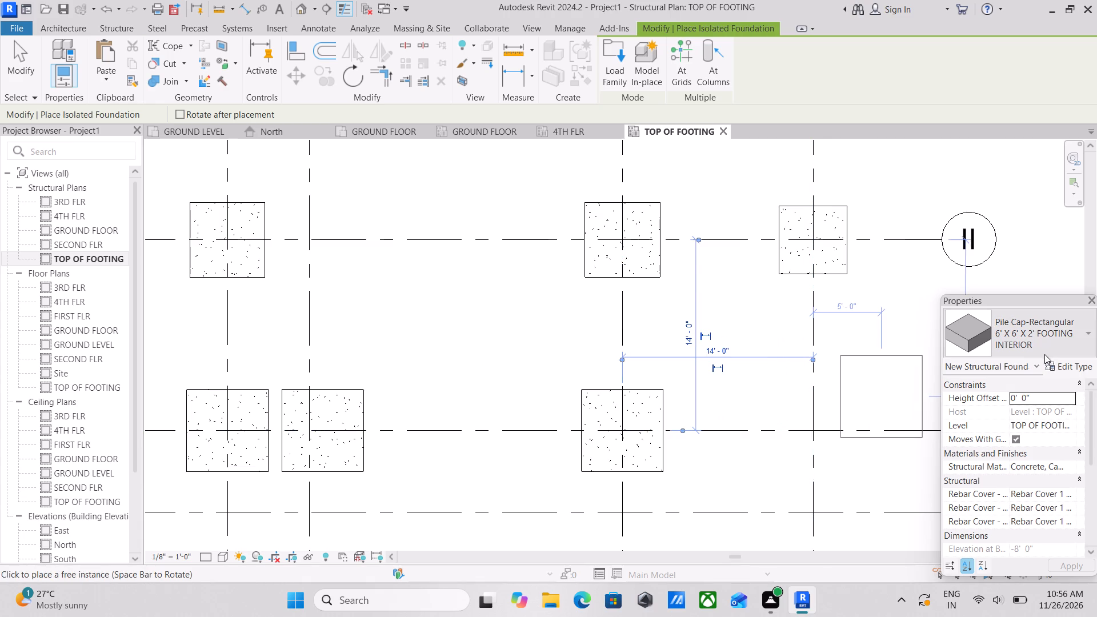
Switch to the 5' 6" X 5'6" X 1'9" EXTERIOR FOOTING type and place footings on grid HH at grids JJ and KK.
click(1064, 339)
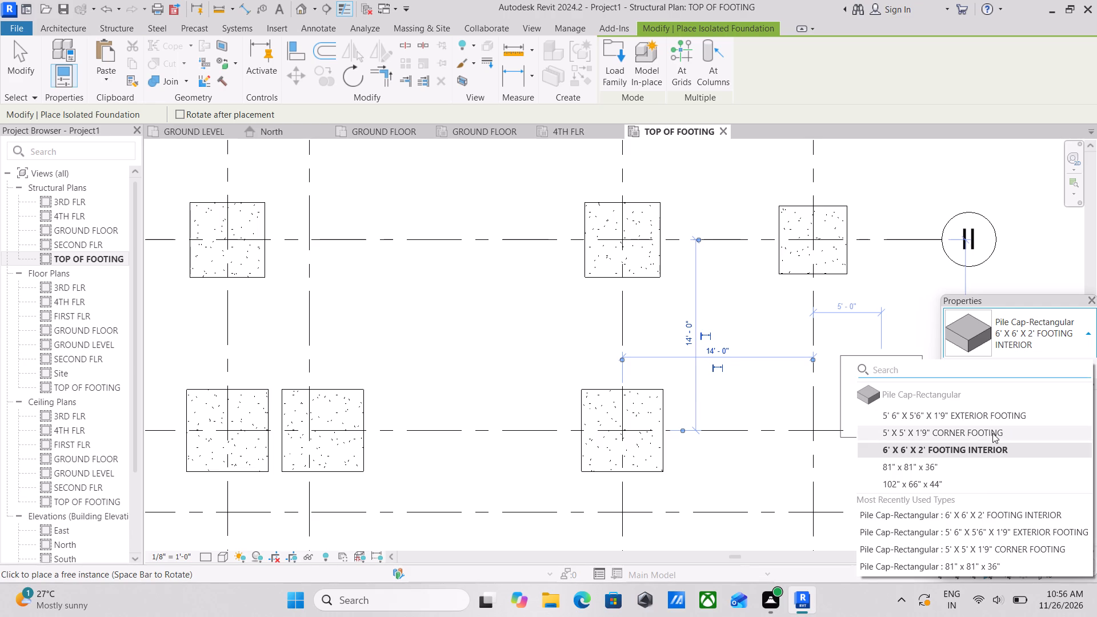
click(995, 420)
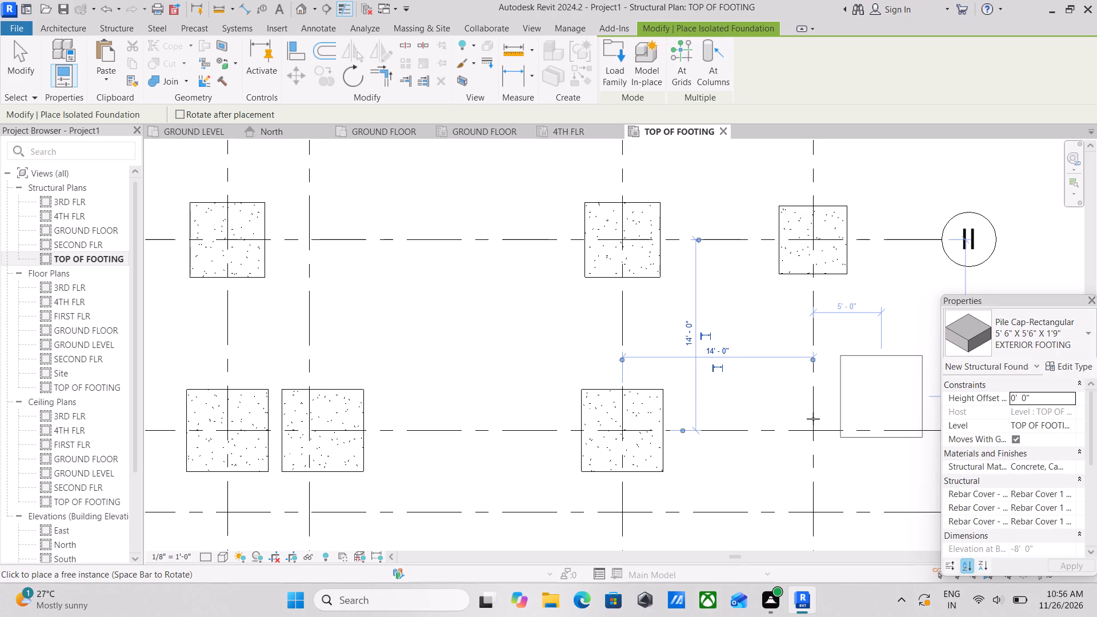
scroll(818, 434, up, 3)
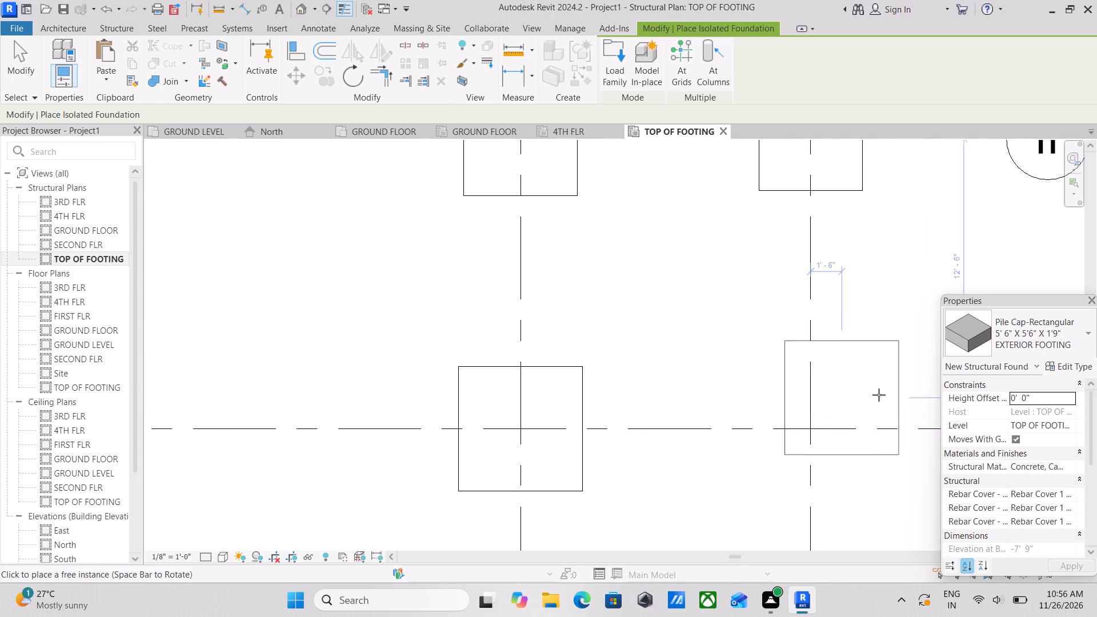
scroll(820, 423, down, 1)
click(812, 426)
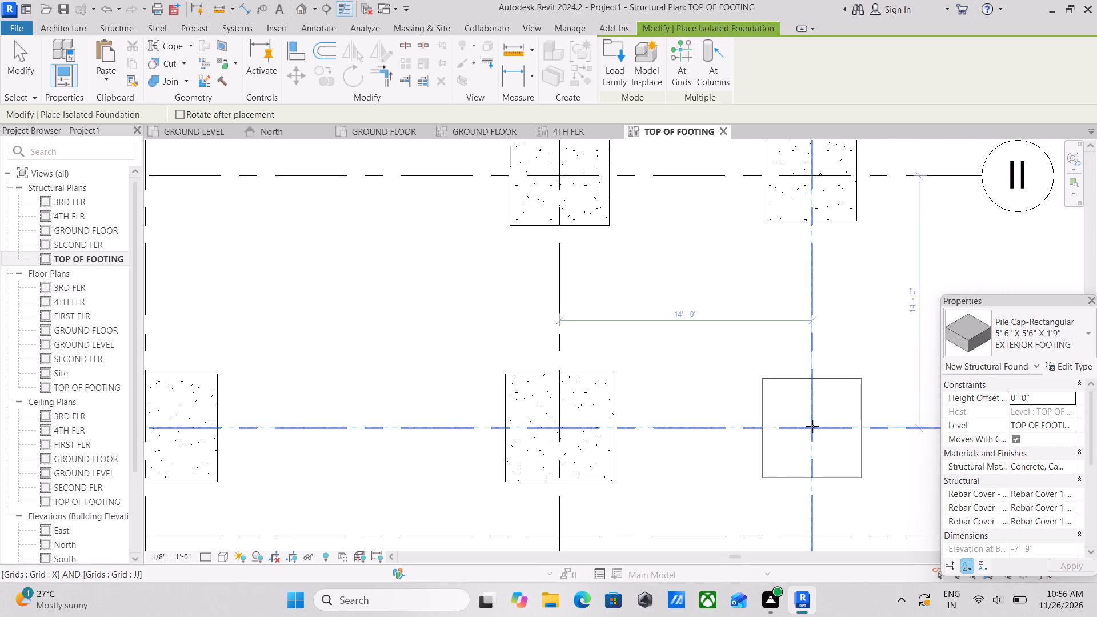
scroll(812, 426, down, 5)
middle_drag(792, 442, 798, 298)
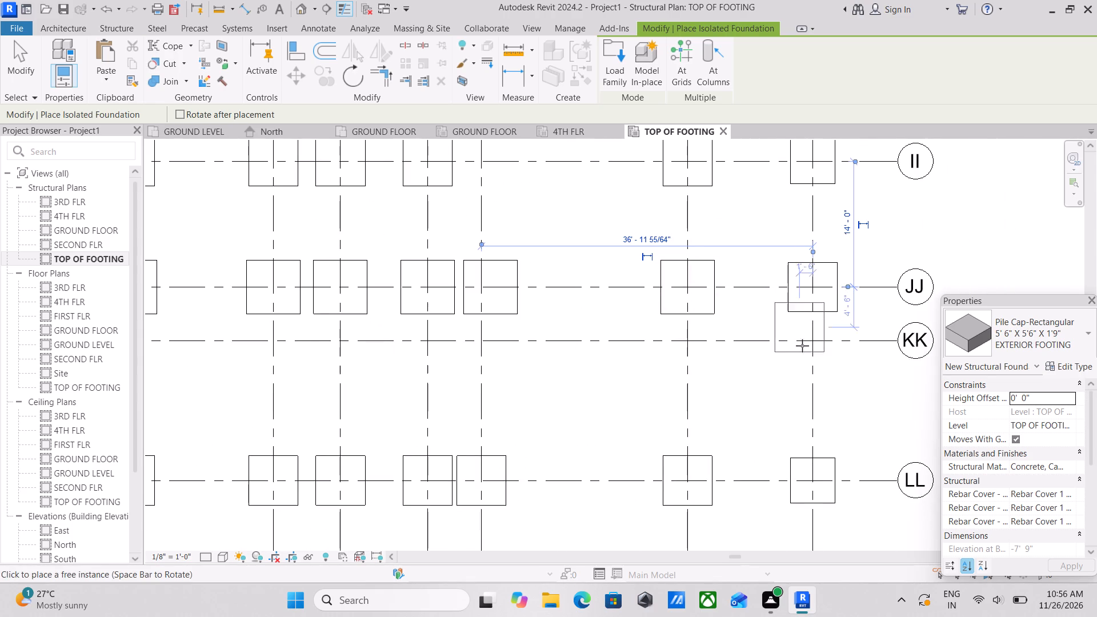
click(815, 341)
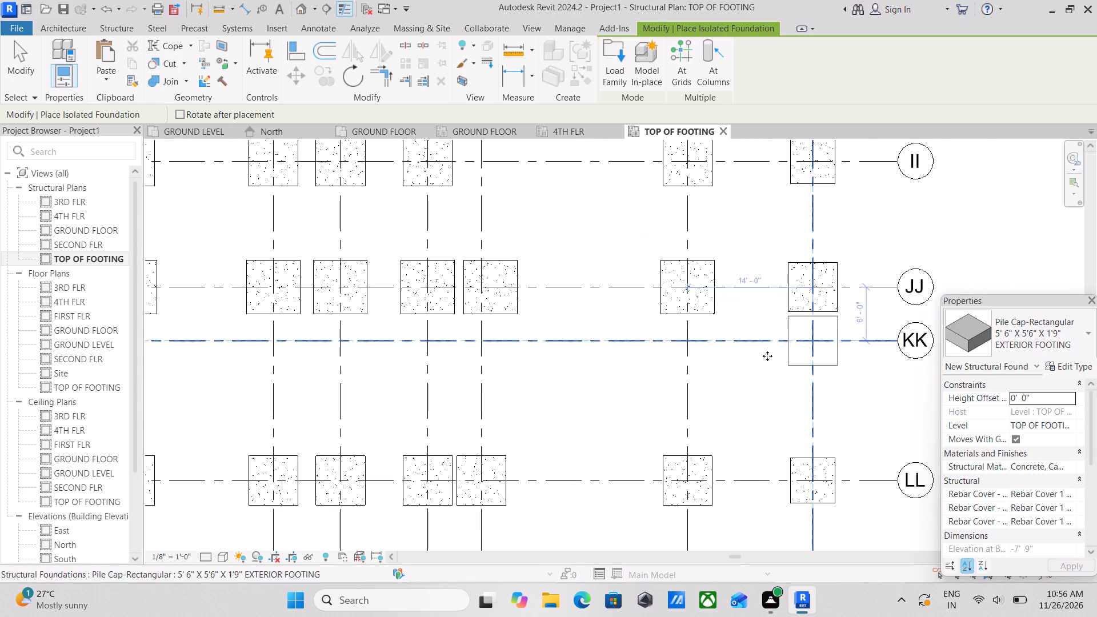
Switch to the 6' X 6' X 2' FOOTING INTERIOR type and place a footing on grid GG, about 6" below grid KK.
middle_drag(608, 372, 708, 460)
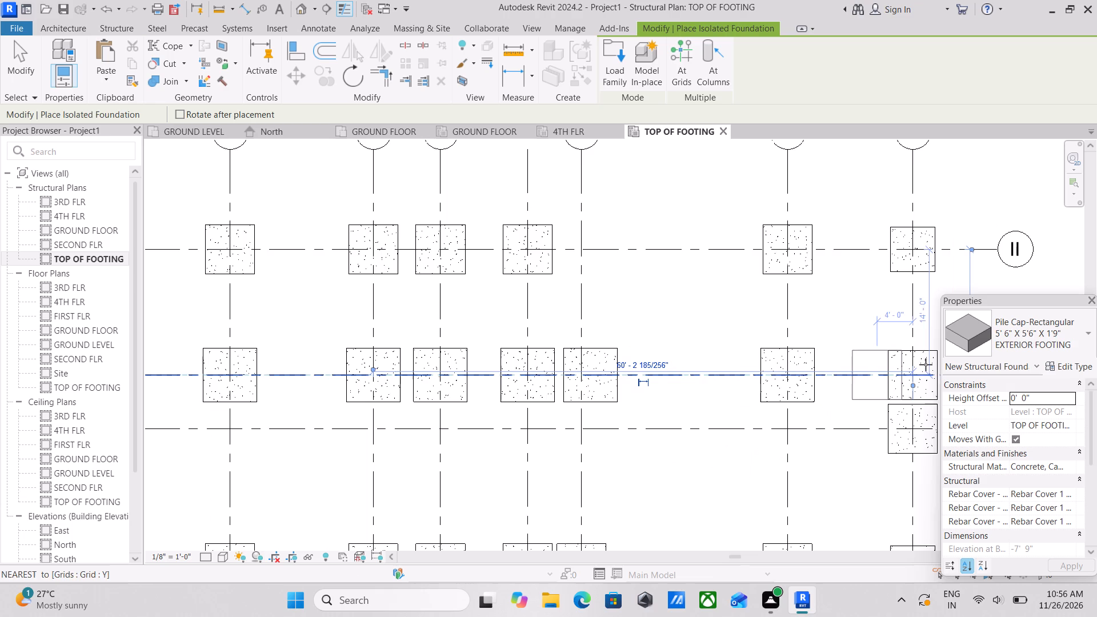
scroll(715, 404, down, 4)
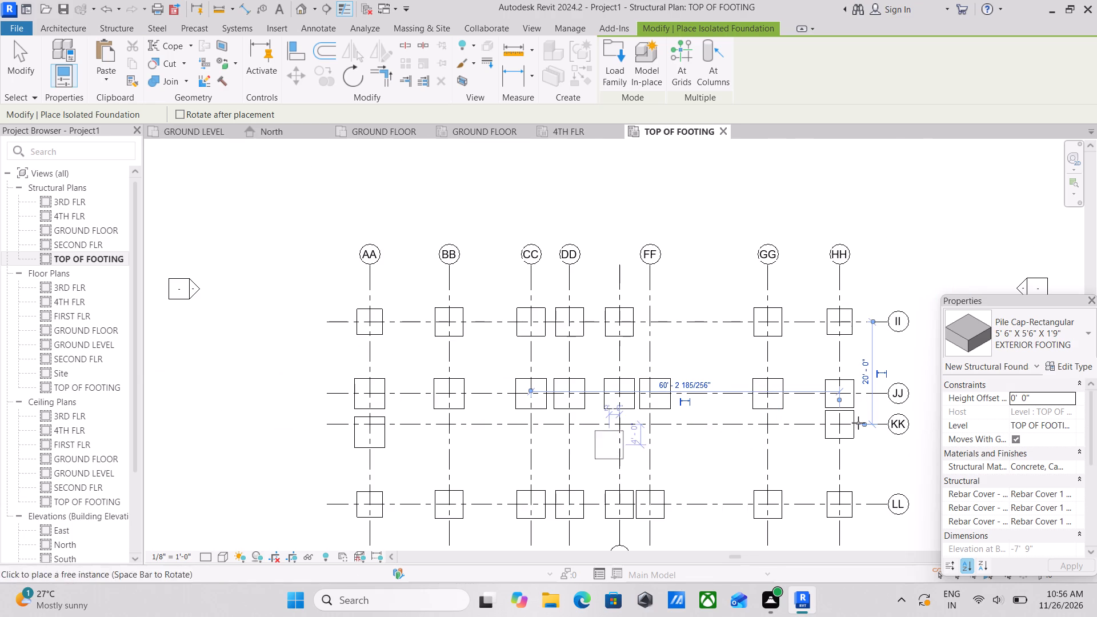
click(1074, 355)
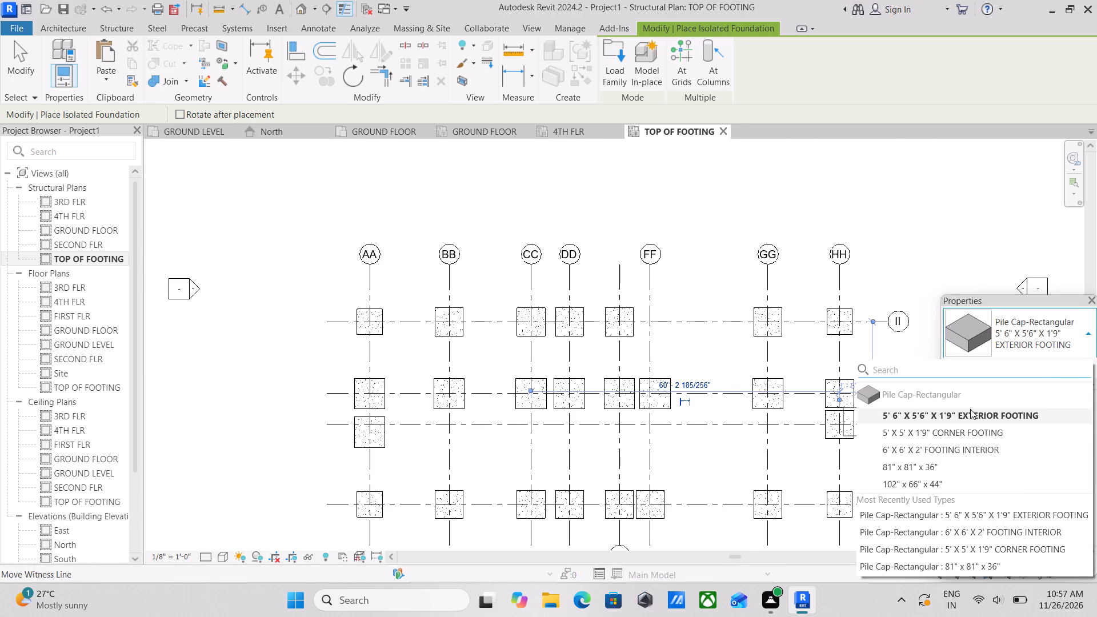
click(933, 452)
scroll(762, 423, up, 4)
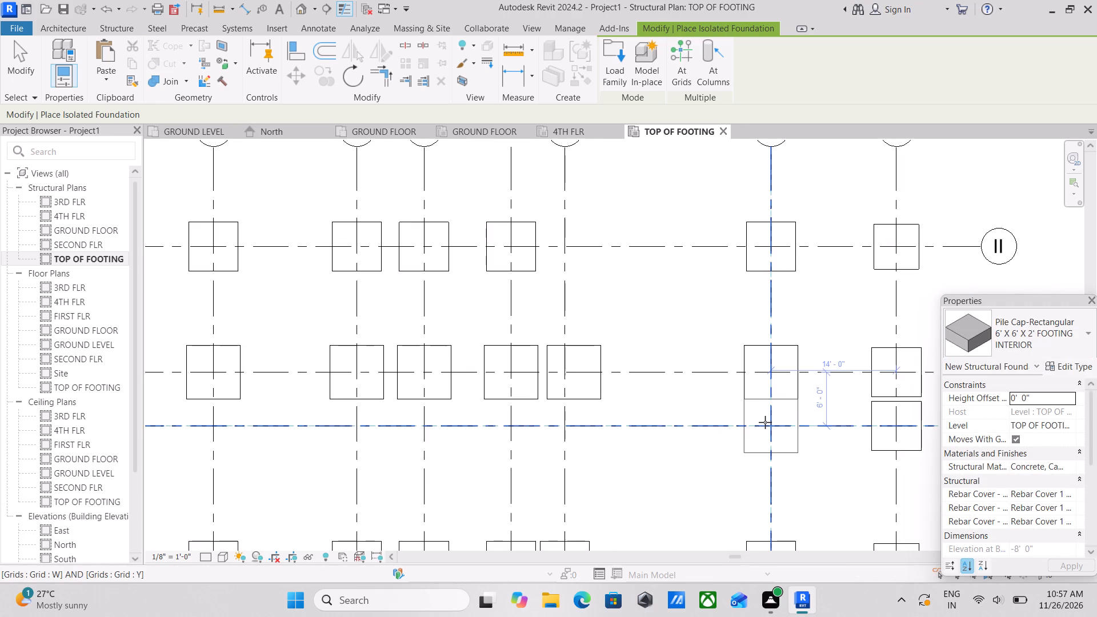
scroll(765, 423, up, 4)
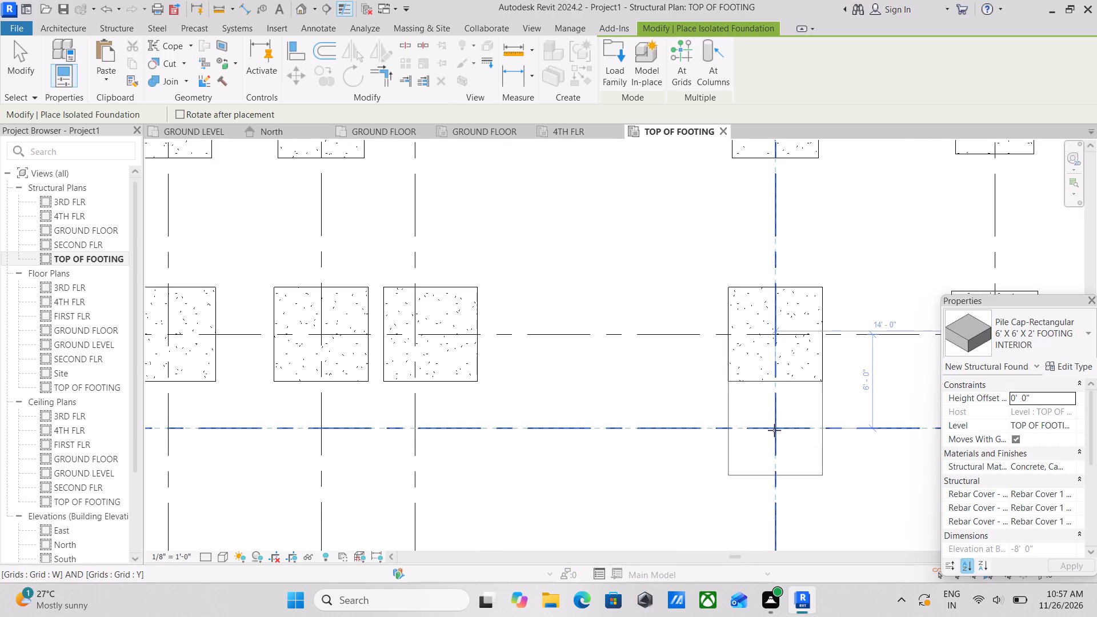
scroll(774, 433, up, 4)
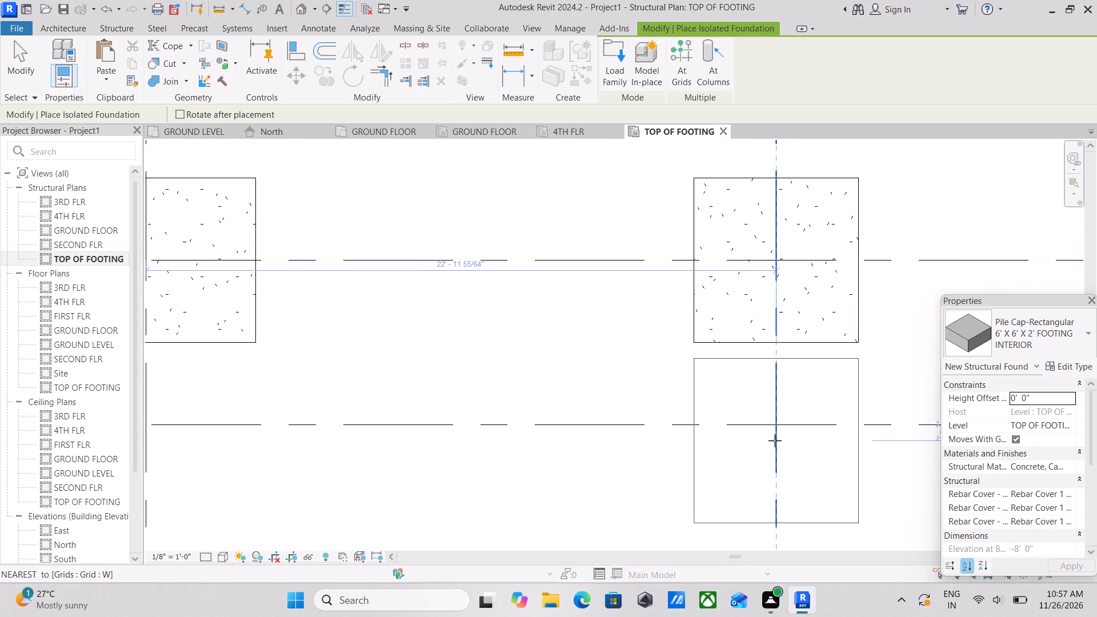
click(775, 437)
Place two interior footings about 6" below grid KK, one aligned with the footing beside grid FF and one on grid EE.
scroll(523, 473, down, 4)
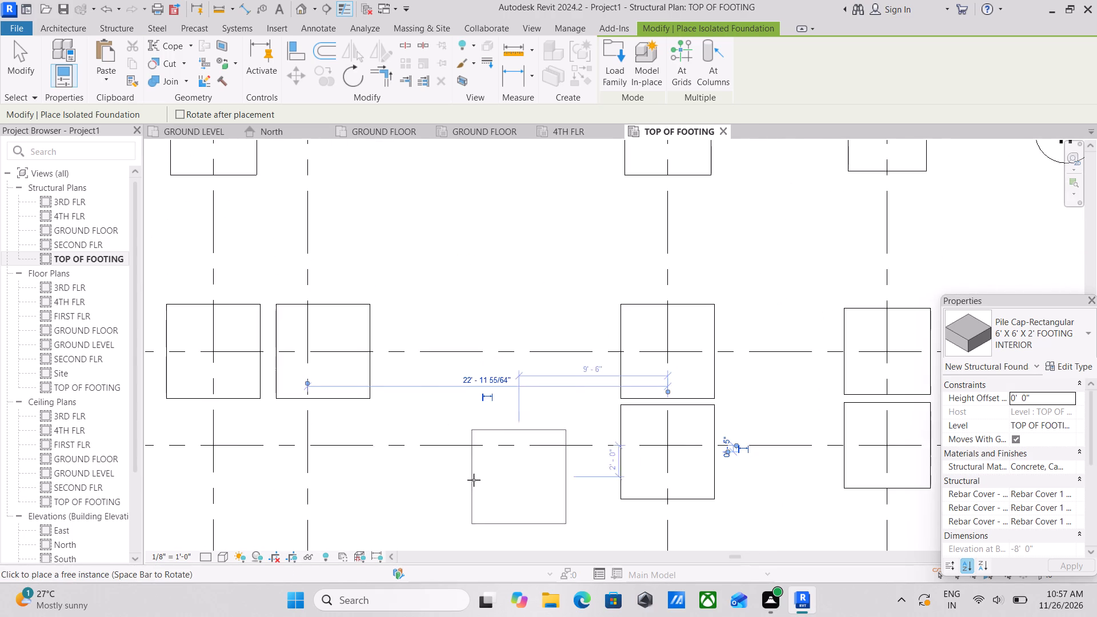
middle_drag(470, 480, 886, 479)
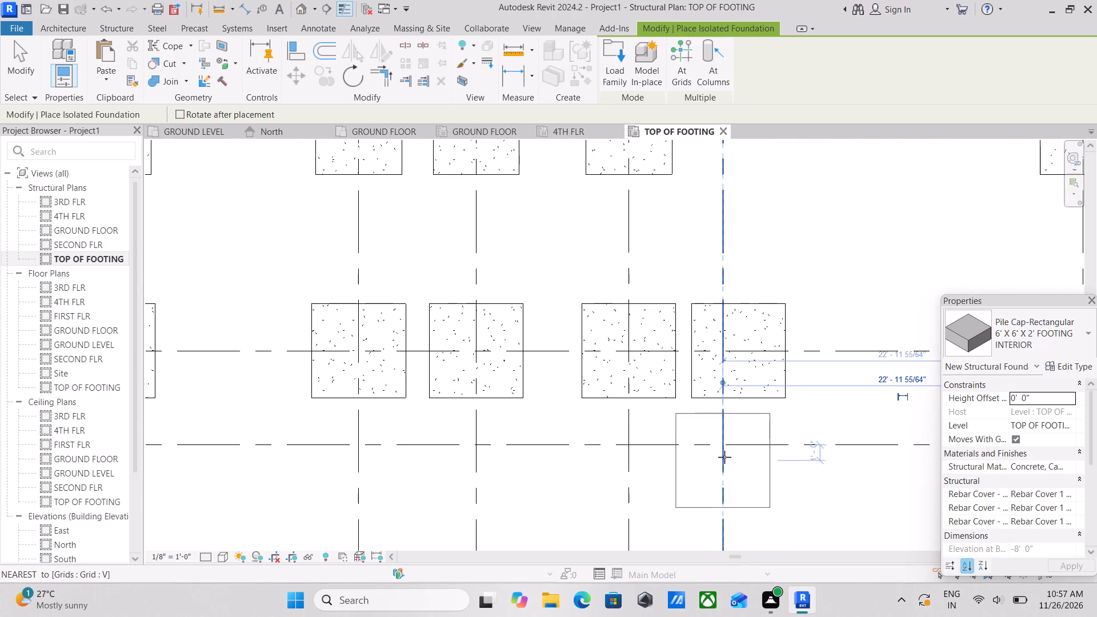
scroll(731, 450, up, 3)
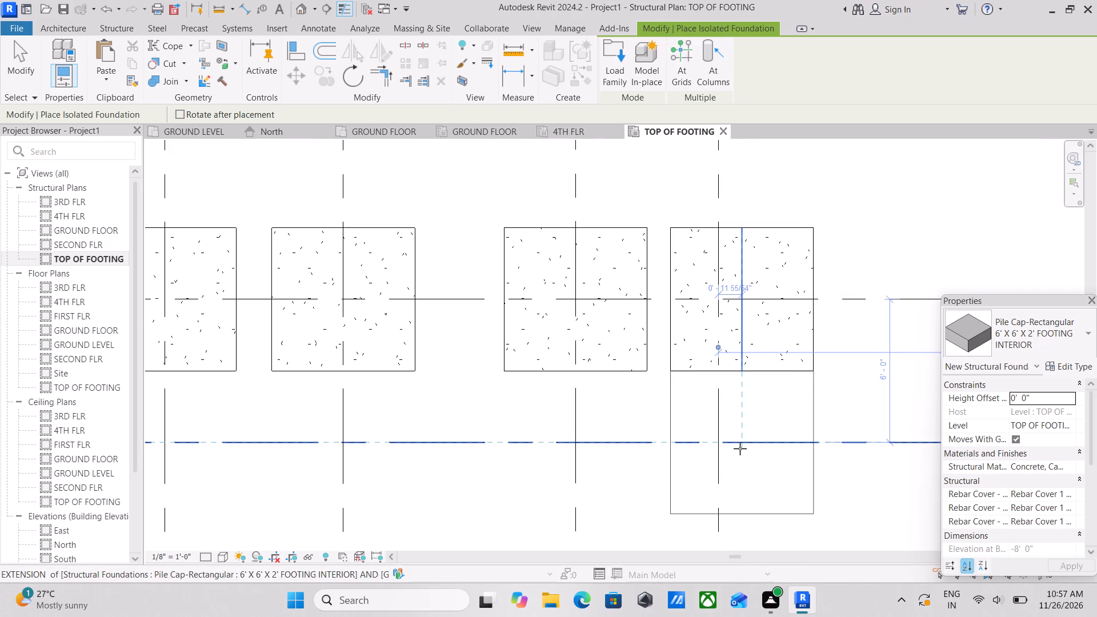
click(740, 460)
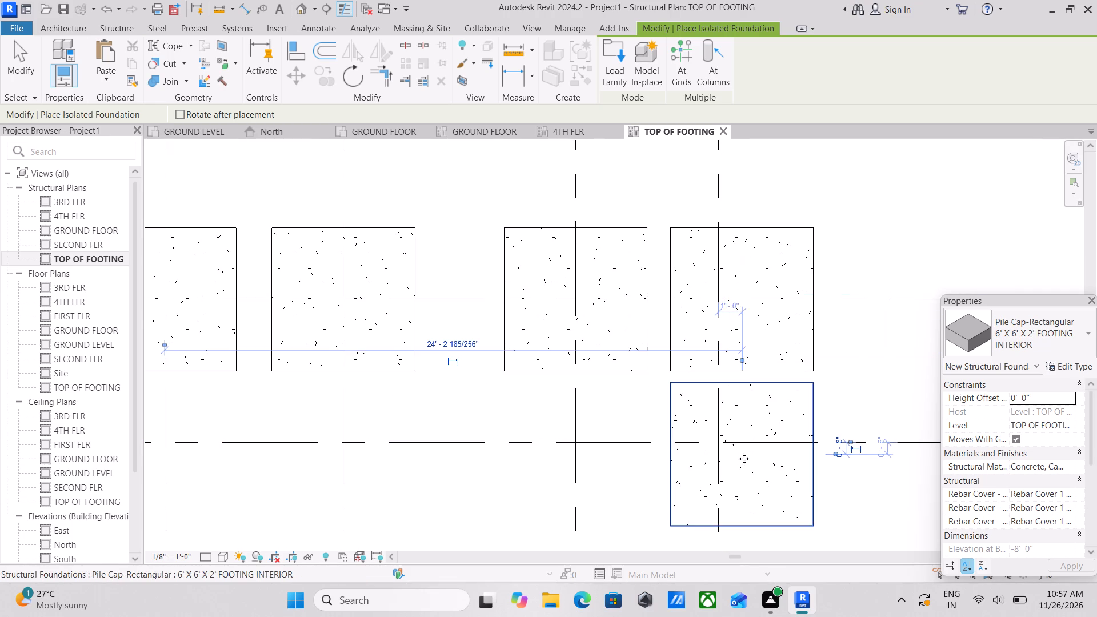
click(570, 452)
Place interior footings about 6" below grid KK on grids DD, CC and BB, and end footing placement.
scroll(428, 468, down, 2)
middle_drag(425, 467, 586, 464)
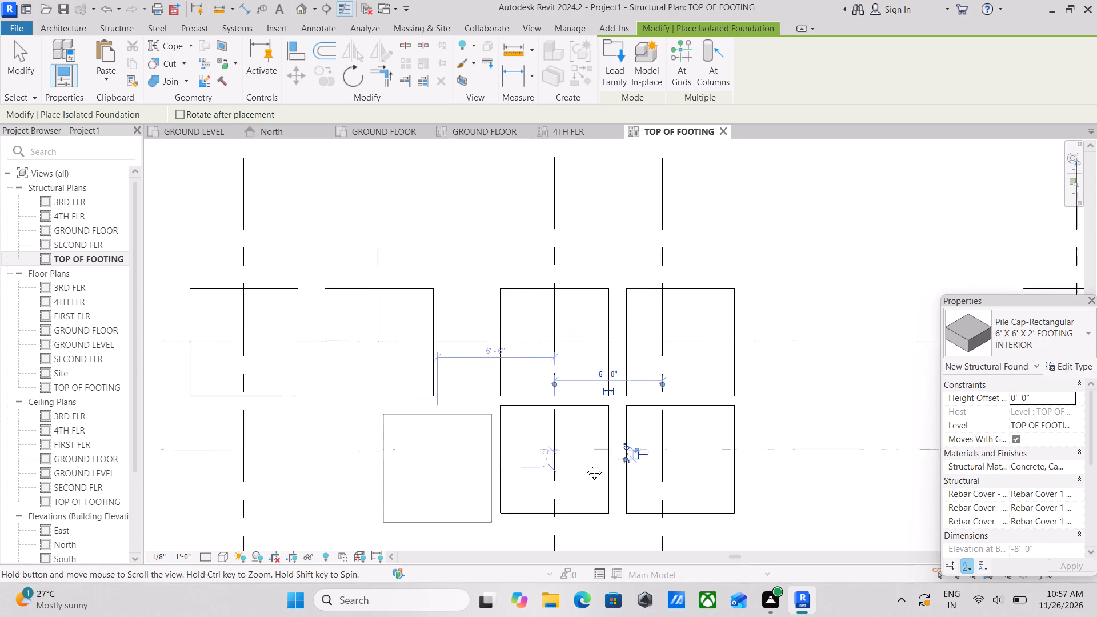
middle_drag(586, 464, 681, 460)
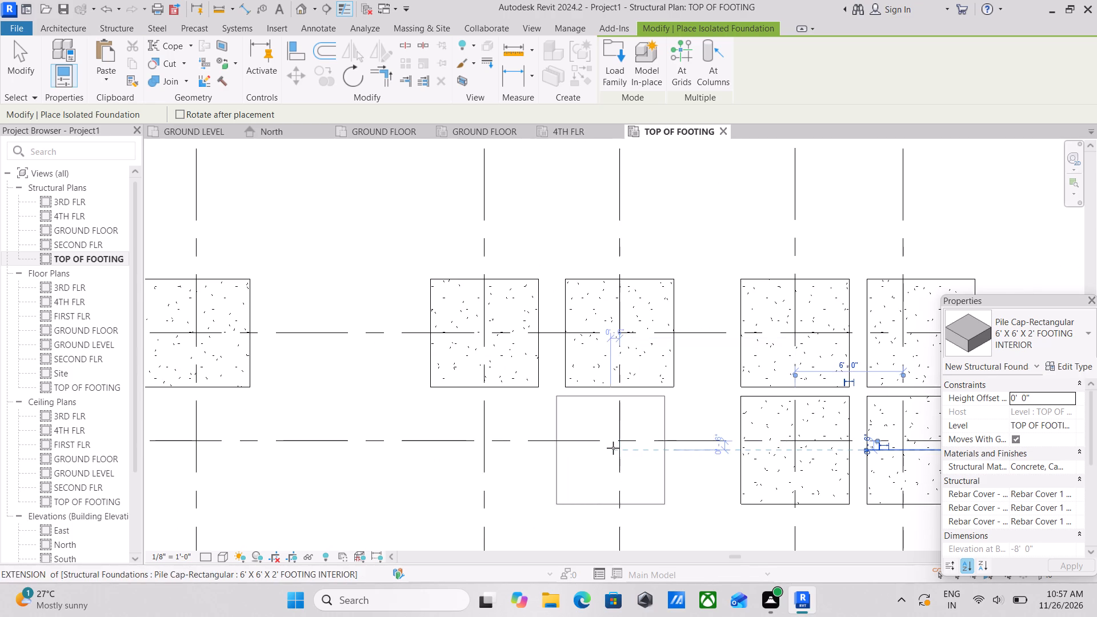
click(615, 448)
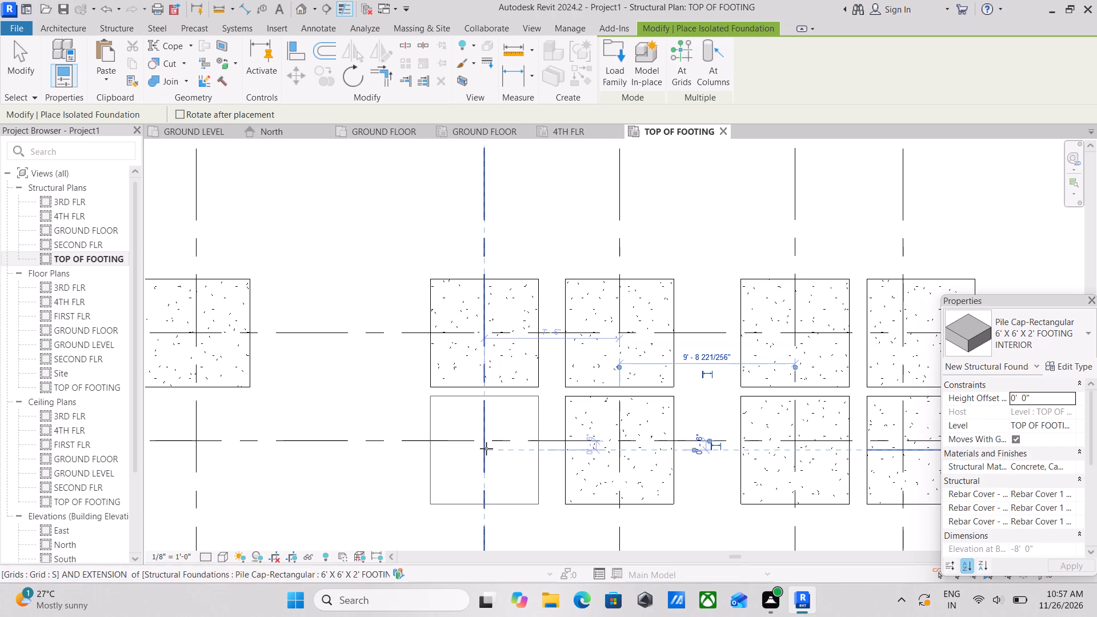
middle_drag(488, 449, 656, 438)
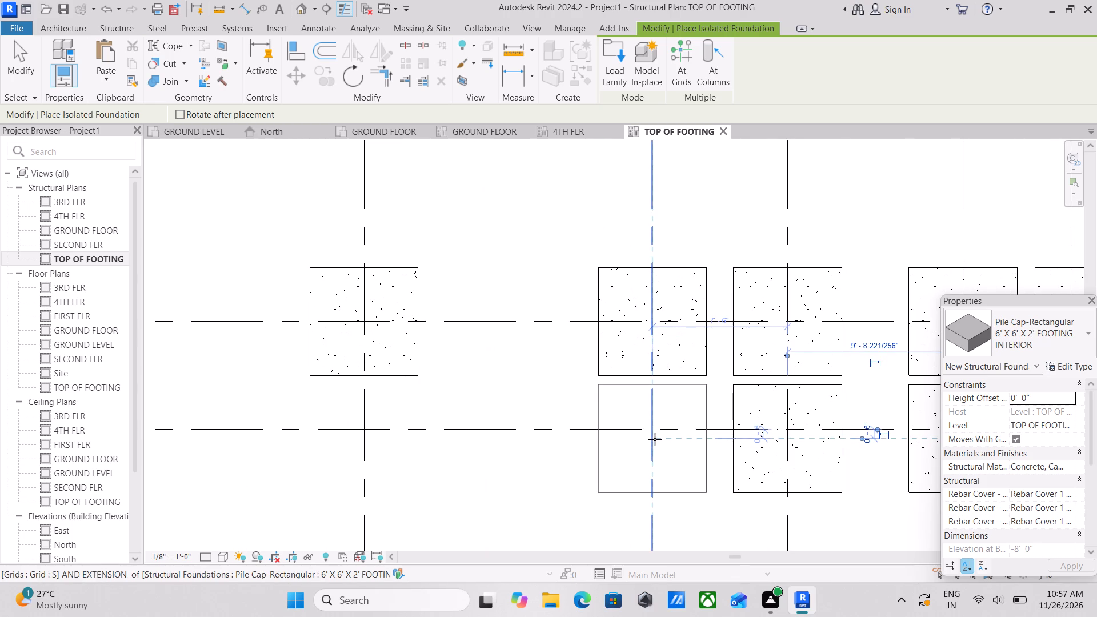
click(655, 439)
middle_drag(513, 460, 805, 491)
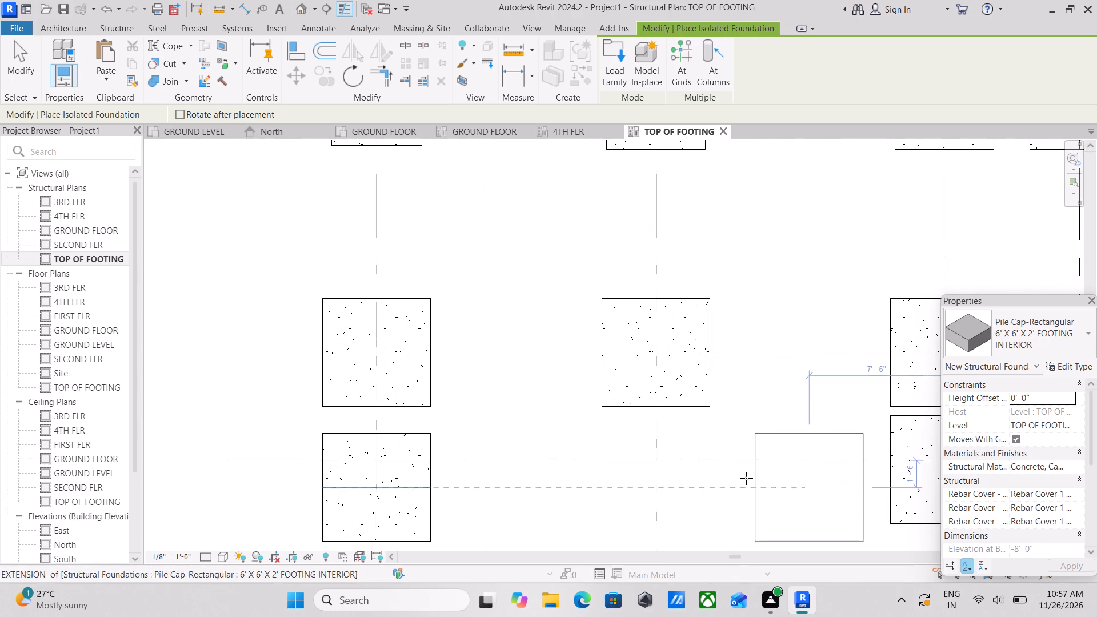
click(654, 473)
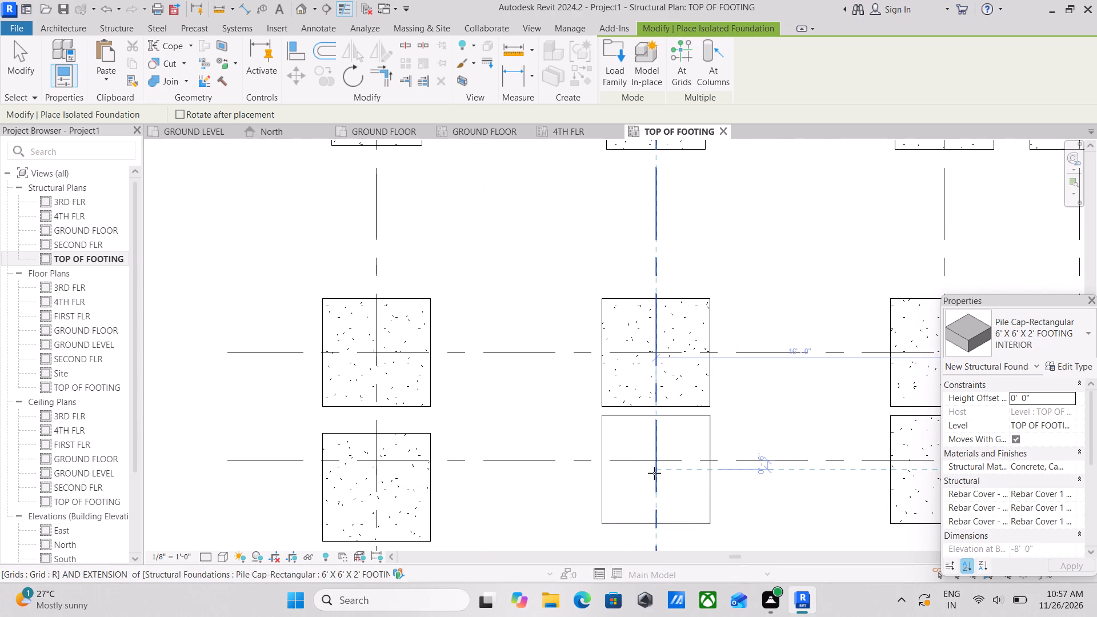
scroll(654, 473, down, 9)
middle_drag(663, 458, 680, 400)
scroll(675, 412, down, 1)
middle_drag(680, 400, 702, 356)
middle_drag(818, 412, 572, 465)
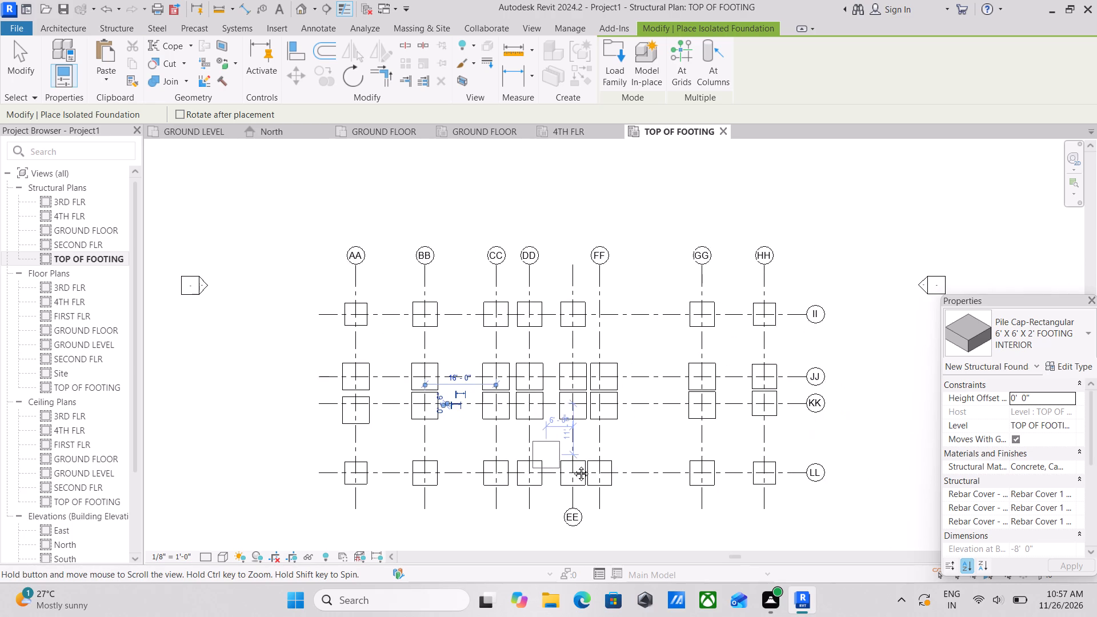
middle_drag(572, 465, 631, 482)
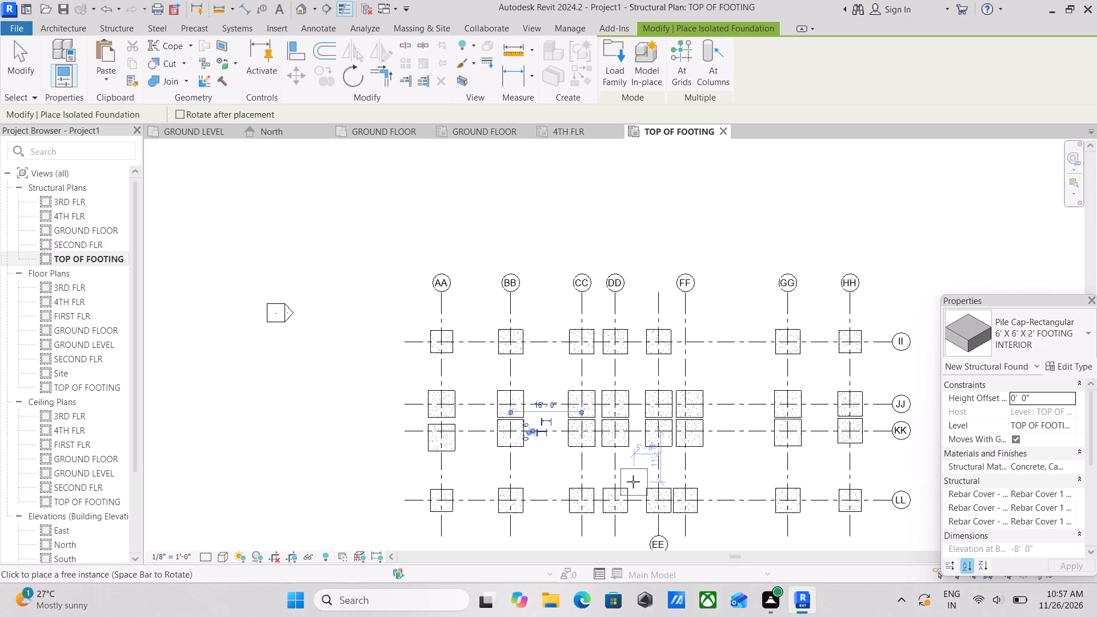
scroll(677, 446, down, 2)
middle_drag(676, 446, 622, 461)
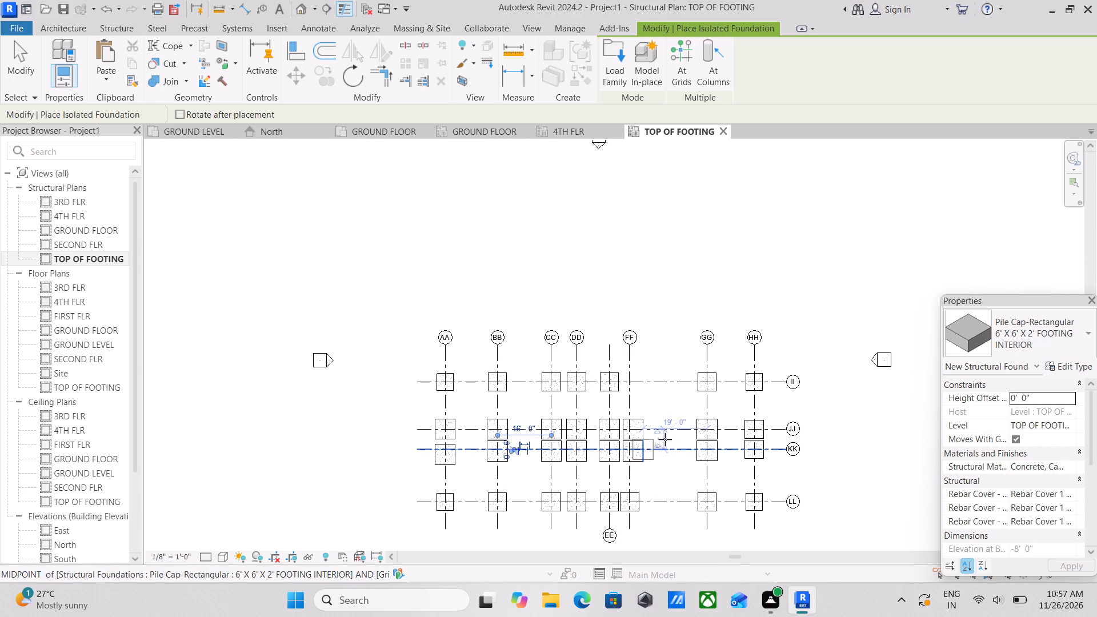
key(Escape)
scroll(719, 426, up, 2)
key(Escape)
key(Escape)
scroll(411, 371, up, 3)
Open the GROUND FLOOR structural plan, unpin the reference raster image and temporarily hide it so only the grids show.
middle_drag(439, 391, 462, 404)
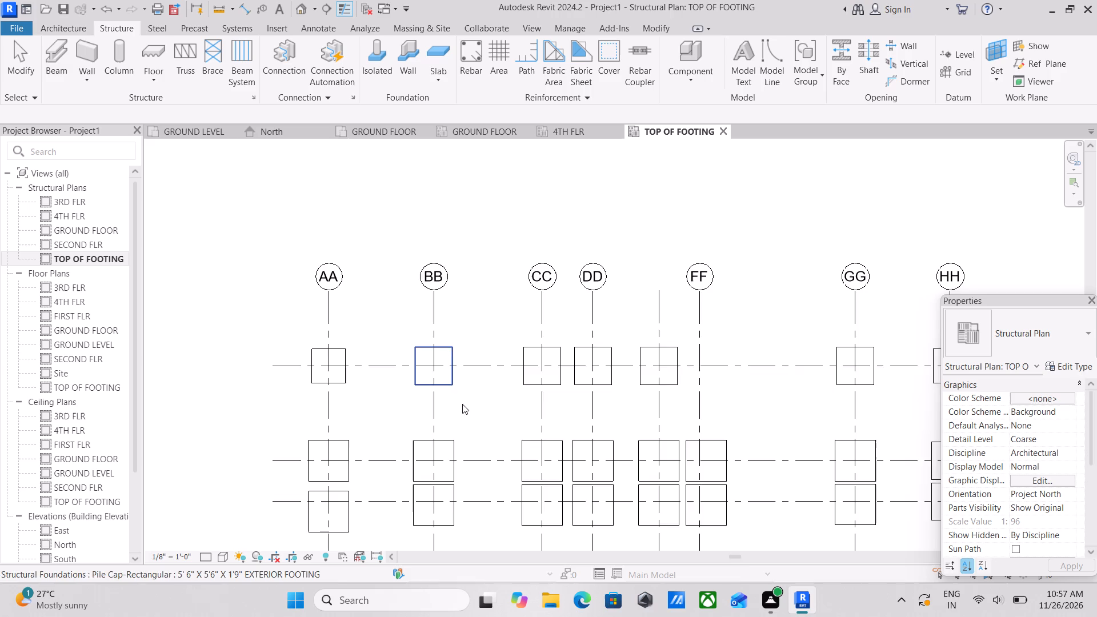
middle_drag(462, 404, 530, 462)
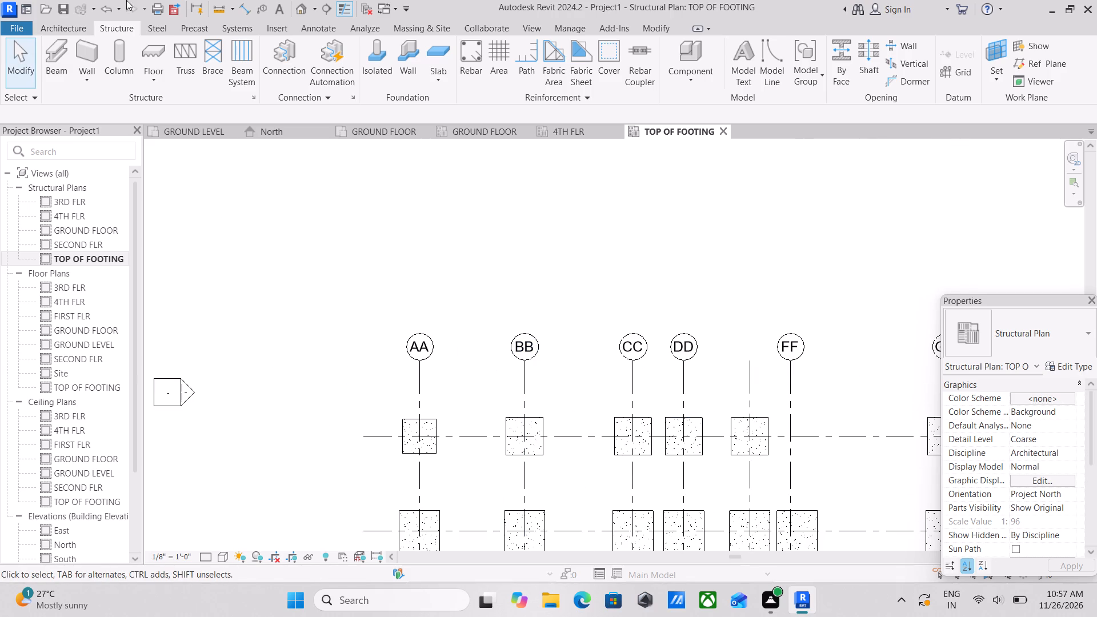
scroll(403, 282, down, 2)
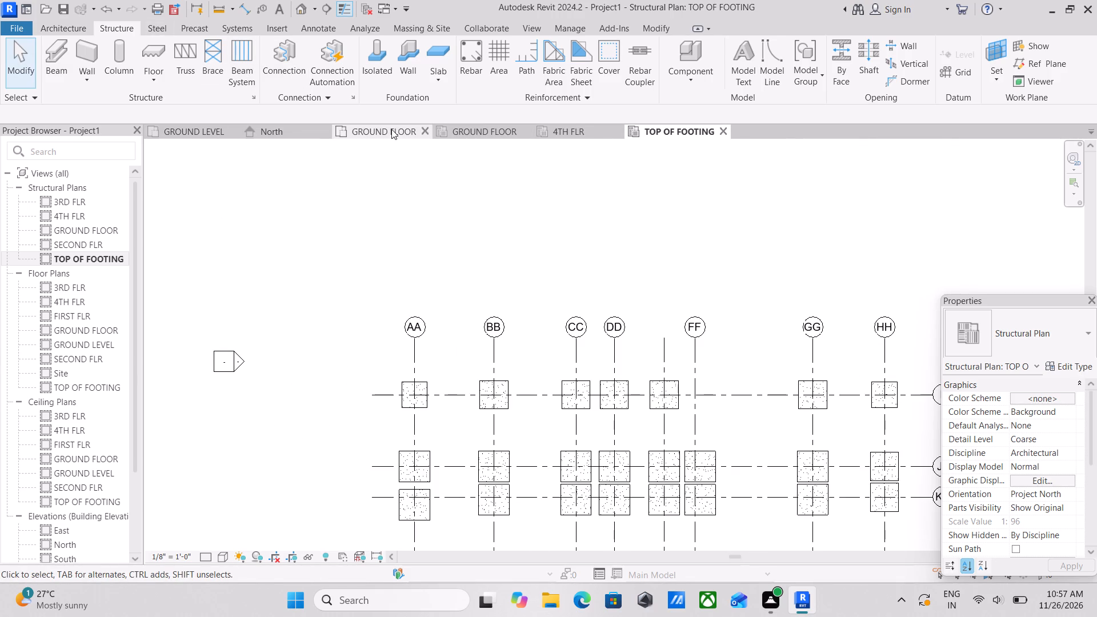
click(479, 131)
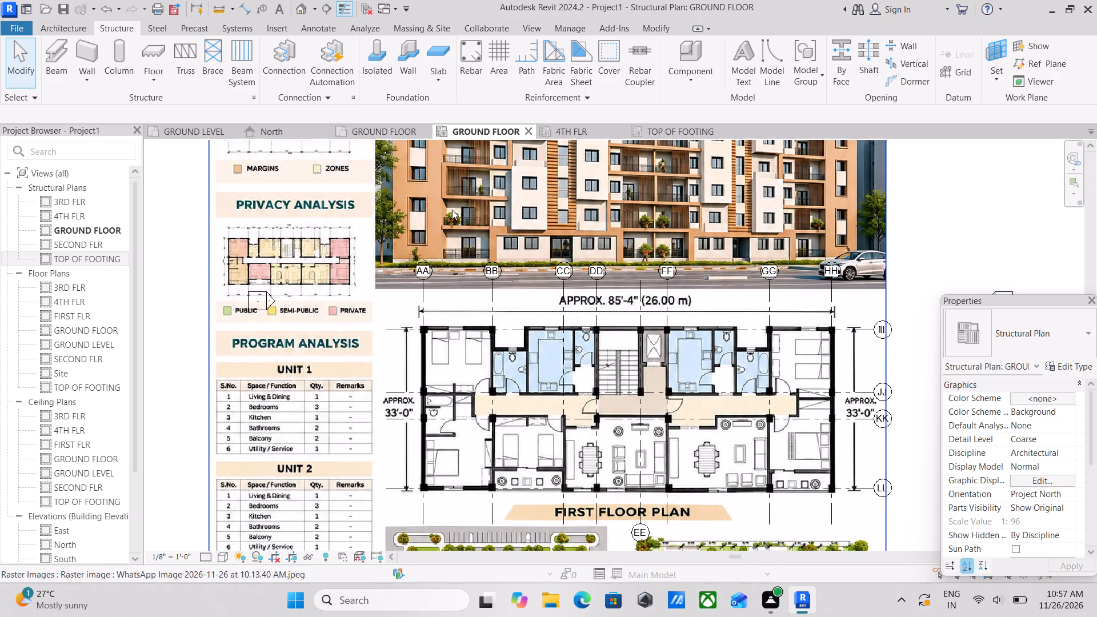
scroll(540, 285, down, 1)
middle_drag(530, 281, 405, 290)
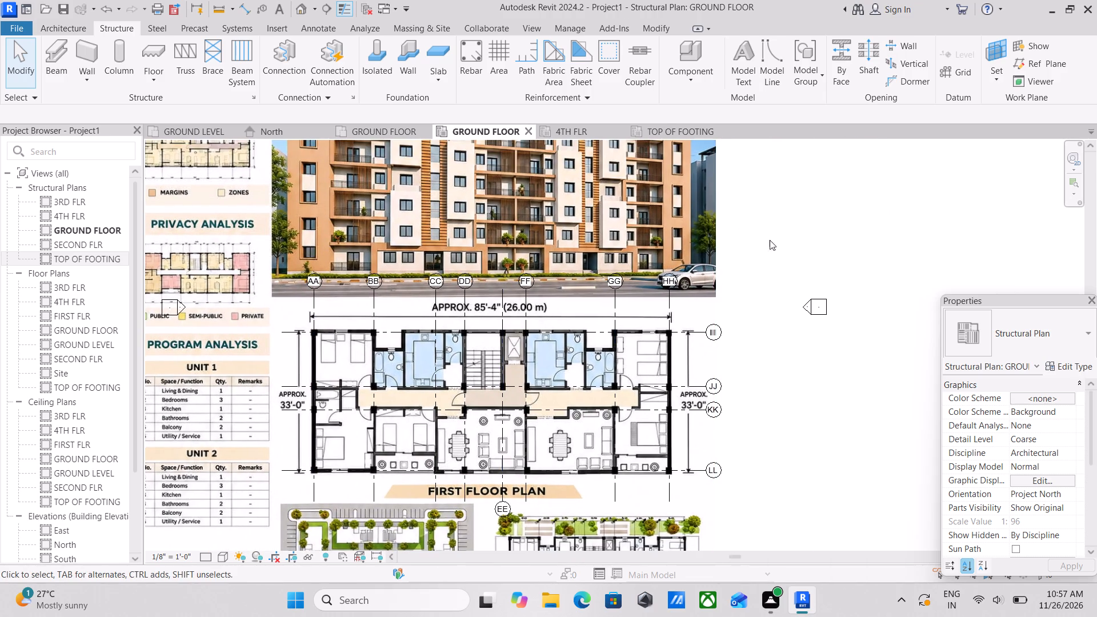
click(718, 266)
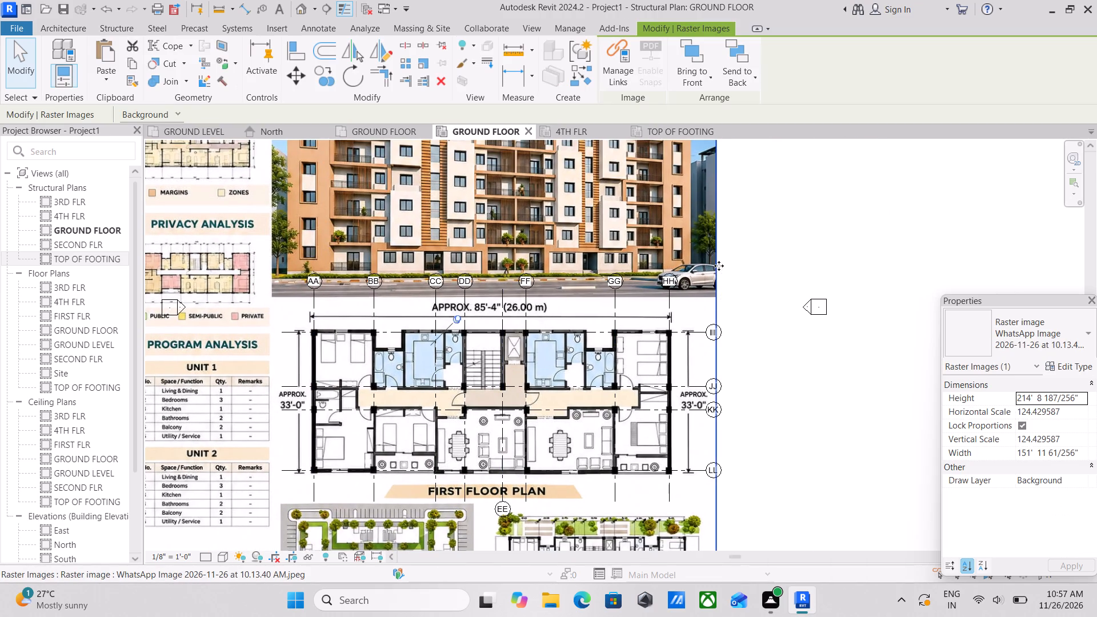
click(458, 322)
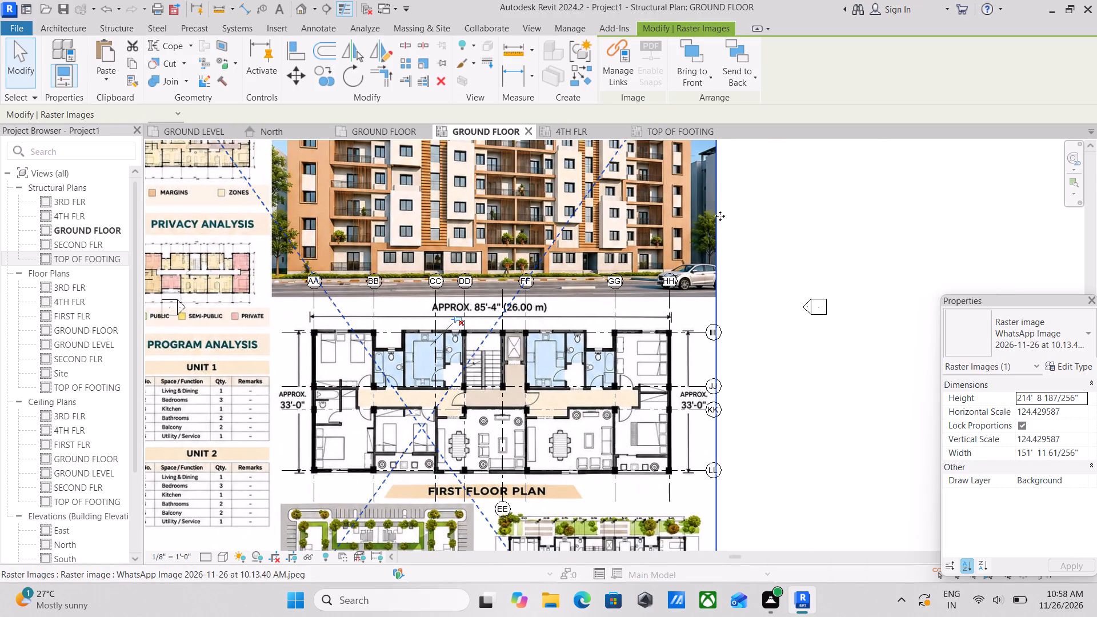
key(h)
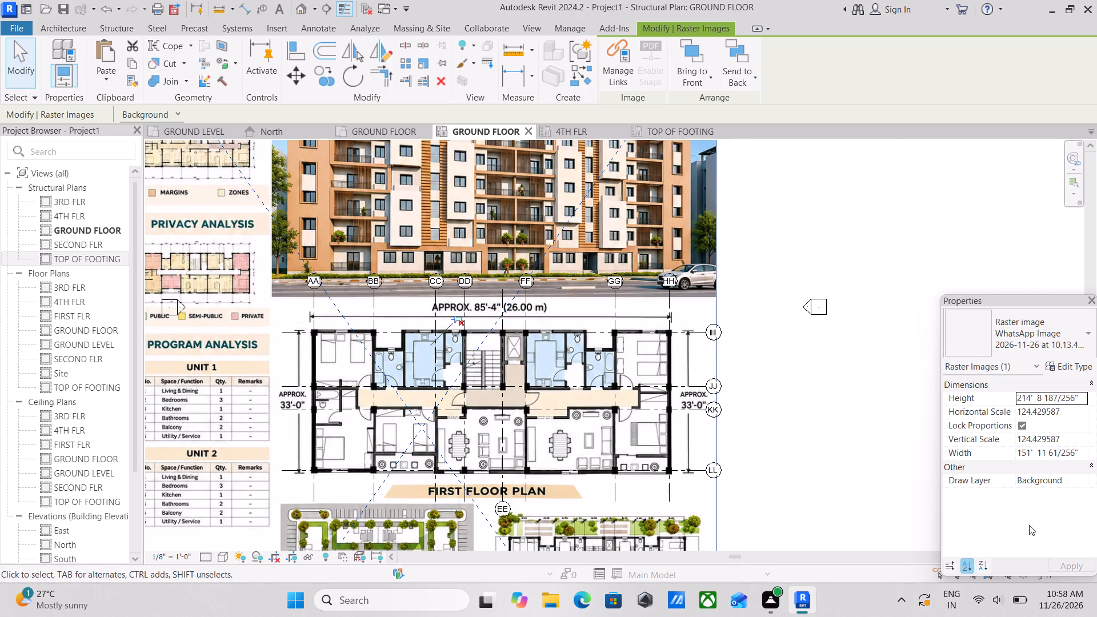
key(h)
key(h)
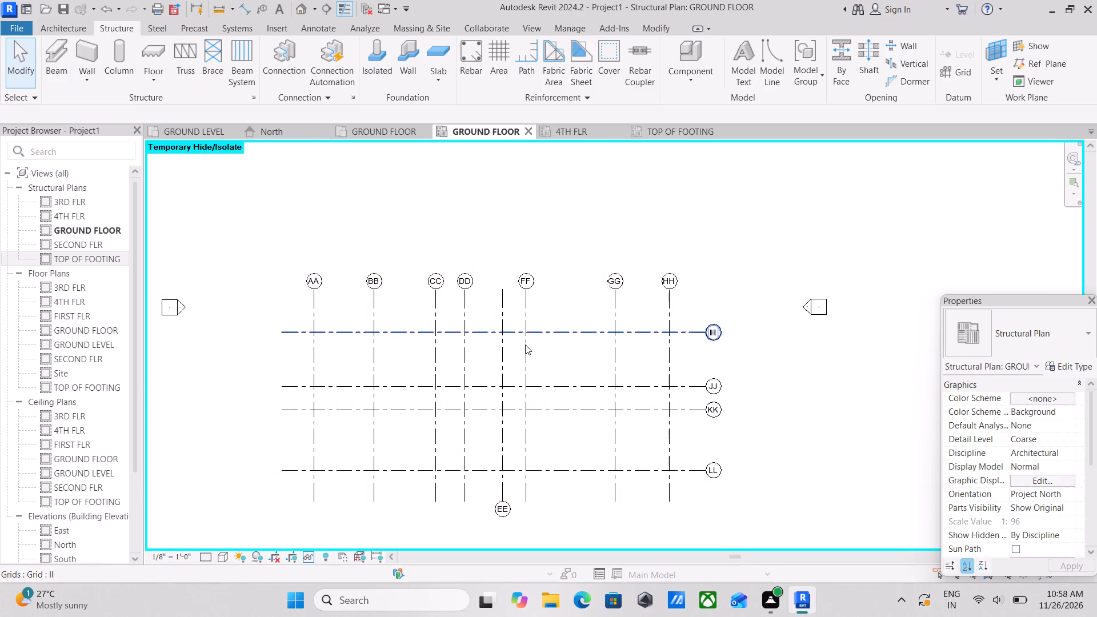
scroll(525, 344, up, 2)
middle_drag(535, 344, 686, 303)
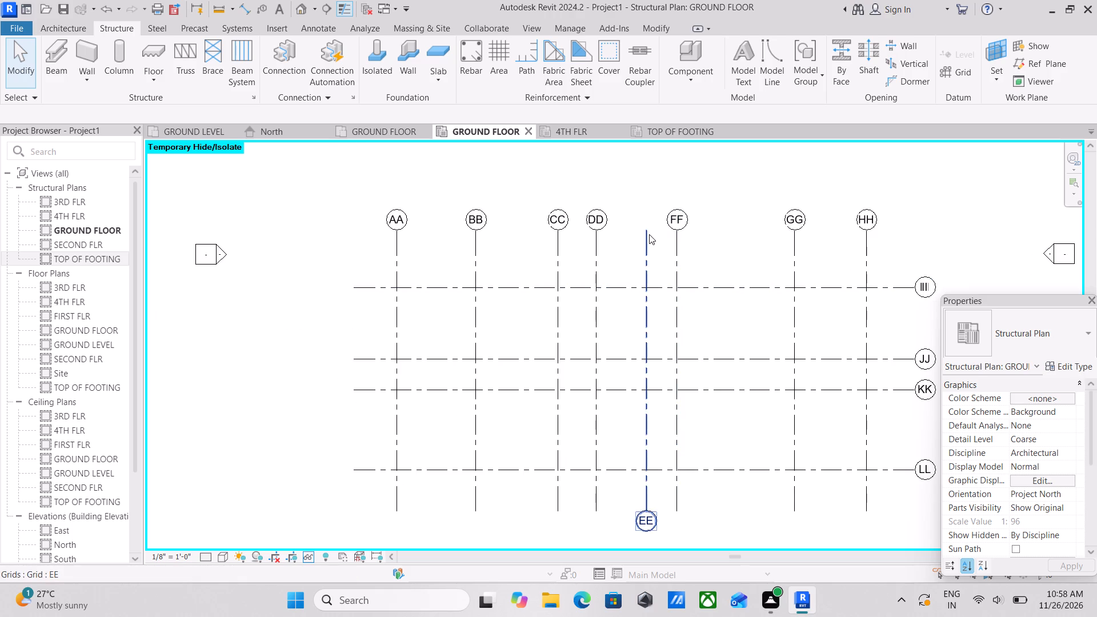
Show grid EE's bubble at its upper end, hide the one at its lower end, and deselect the grid.
click(649, 234)
click(645, 190)
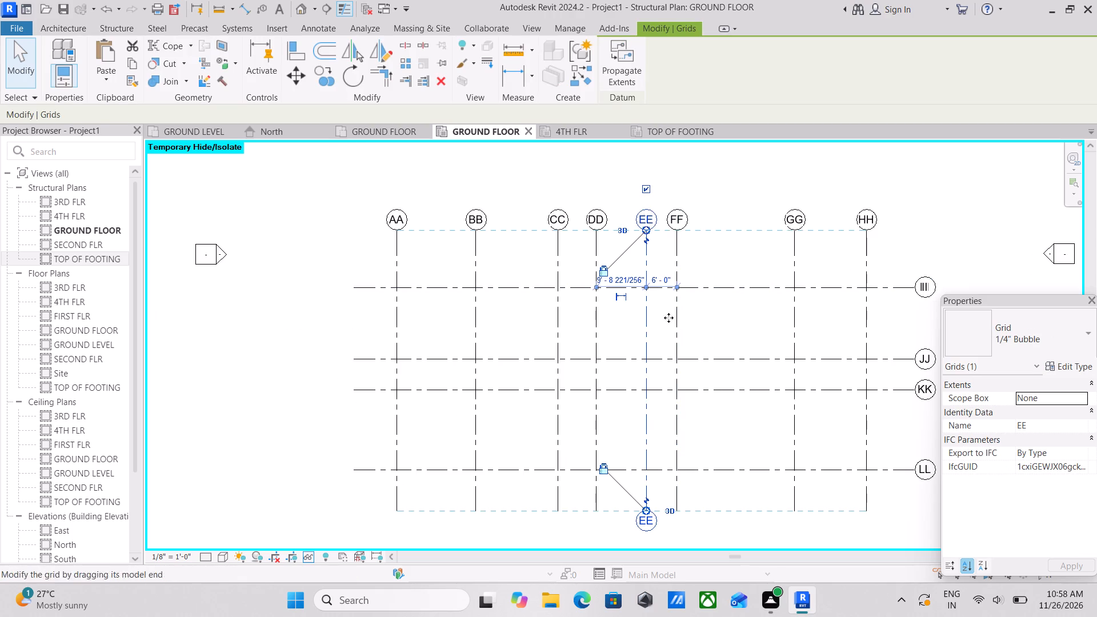
middle_drag(683, 390, 677, 255)
scroll(647, 418, up, 3)
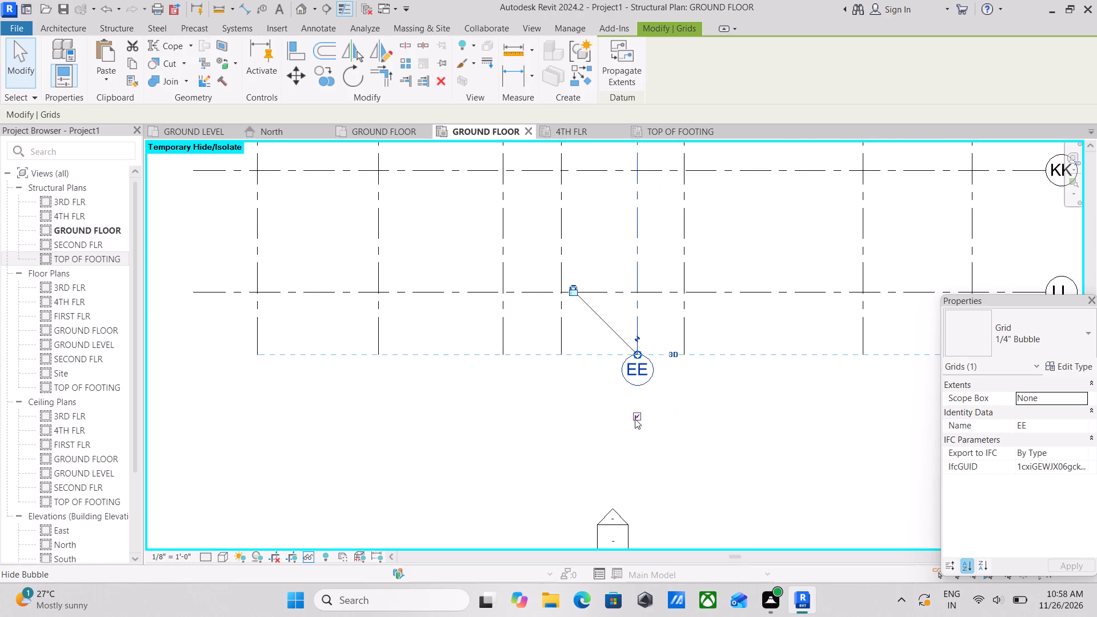
click(636, 419)
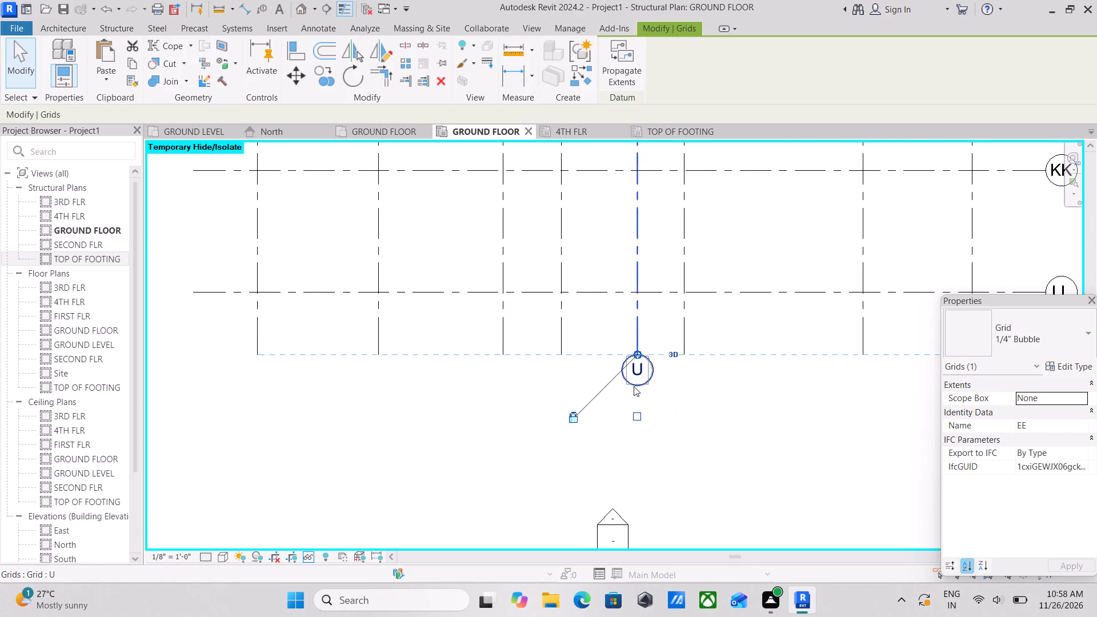
scroll(631, 379, down, 6)
middle_drag(631, 379, 670, 407)
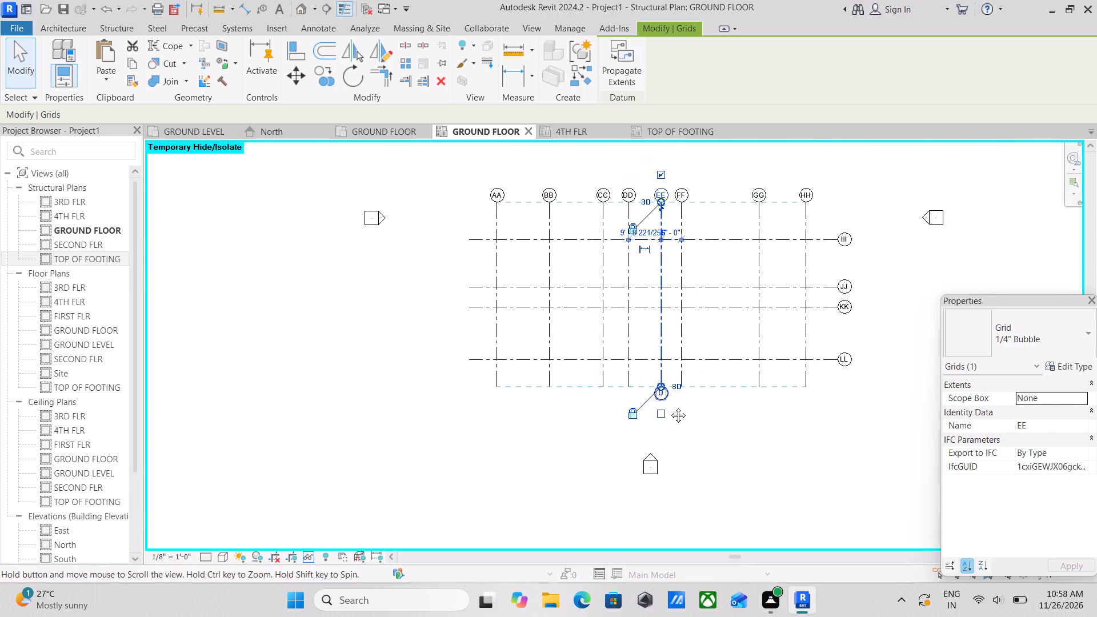
middle_drag(670, 407, 671, 407)
scroll(586, 343, up, 2)
scroll(558, 238, up, 2)
middle_drag(558, 238, 572, 245)
key(Escape)
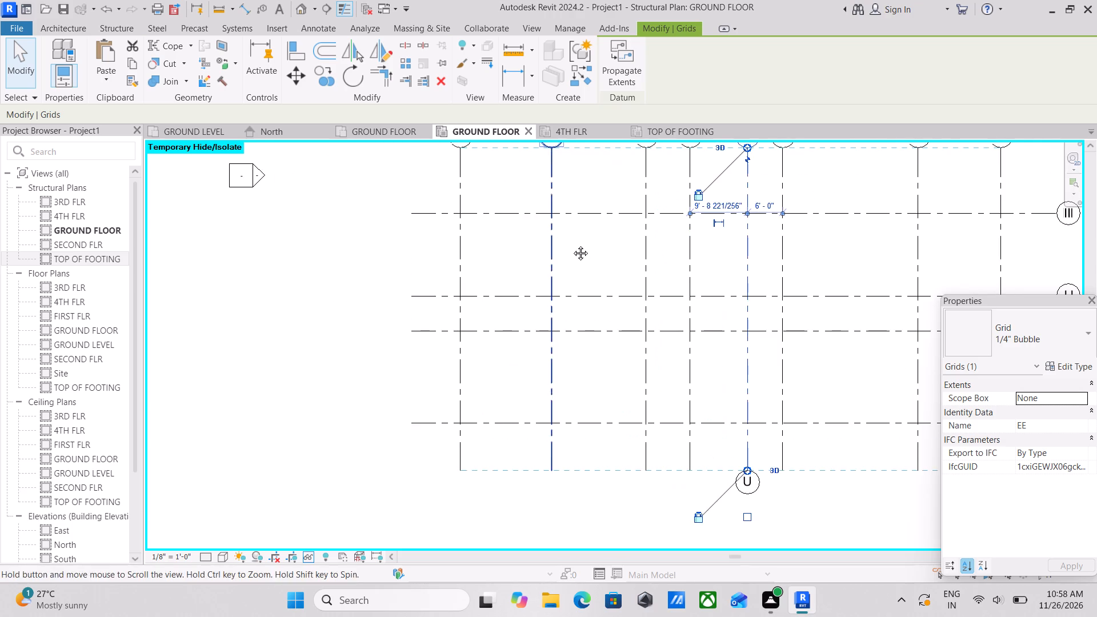
middle_drag(572, 245, 640, 305)
key(Escape)
middle_drag(570, 257, 635, 320)
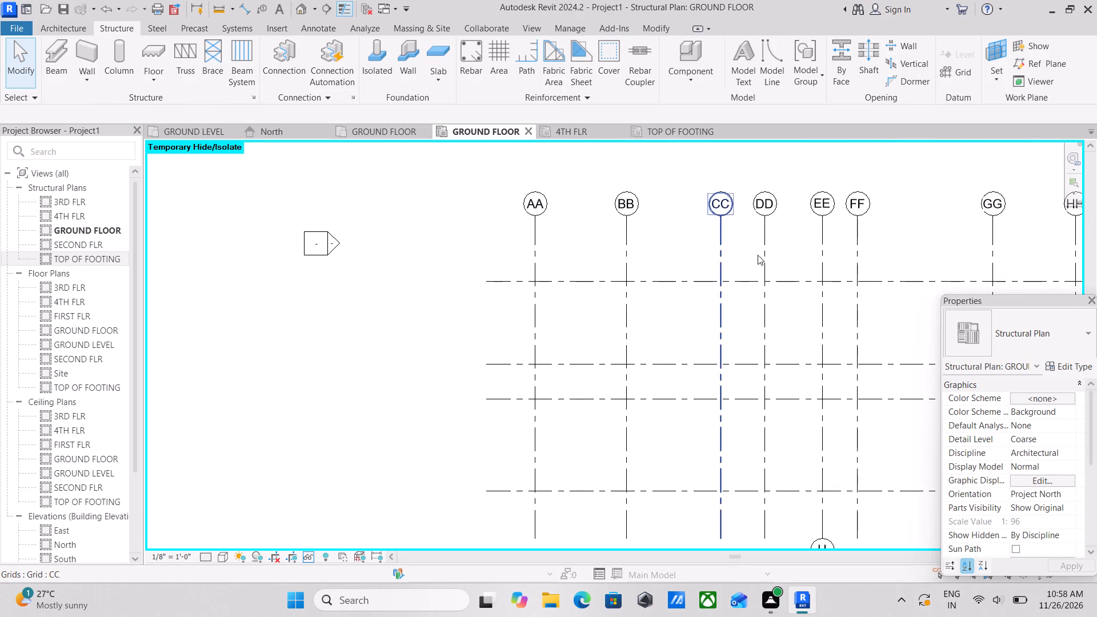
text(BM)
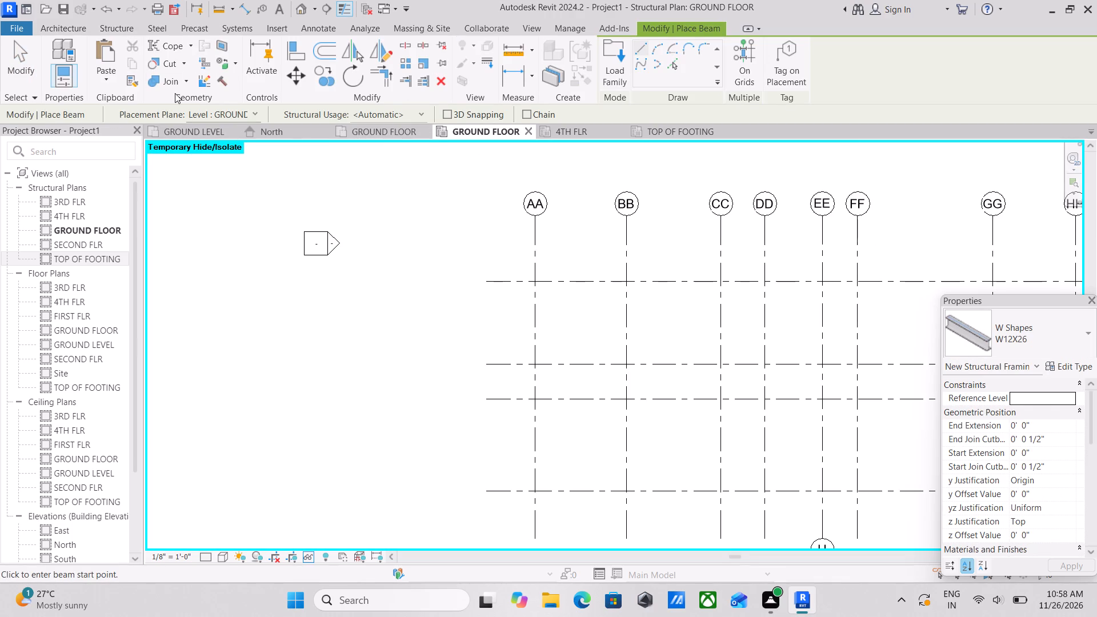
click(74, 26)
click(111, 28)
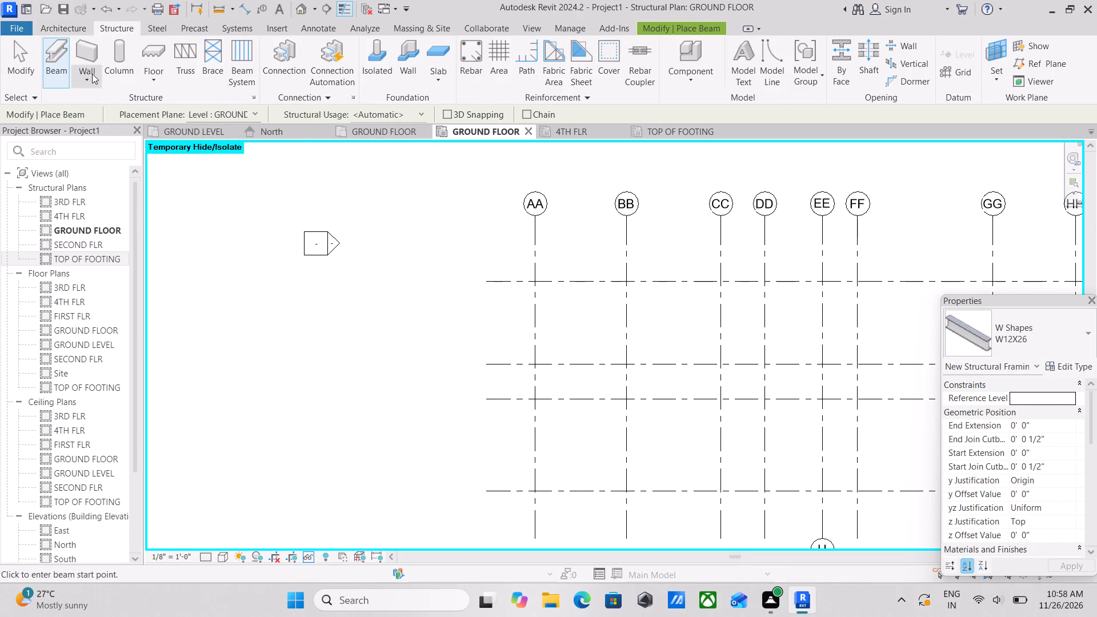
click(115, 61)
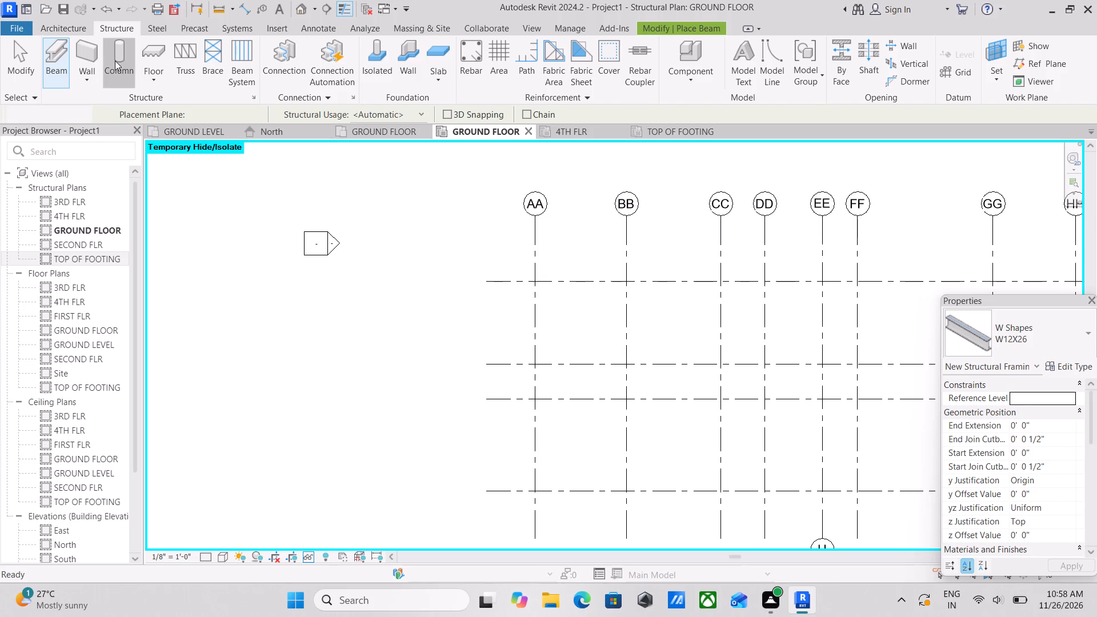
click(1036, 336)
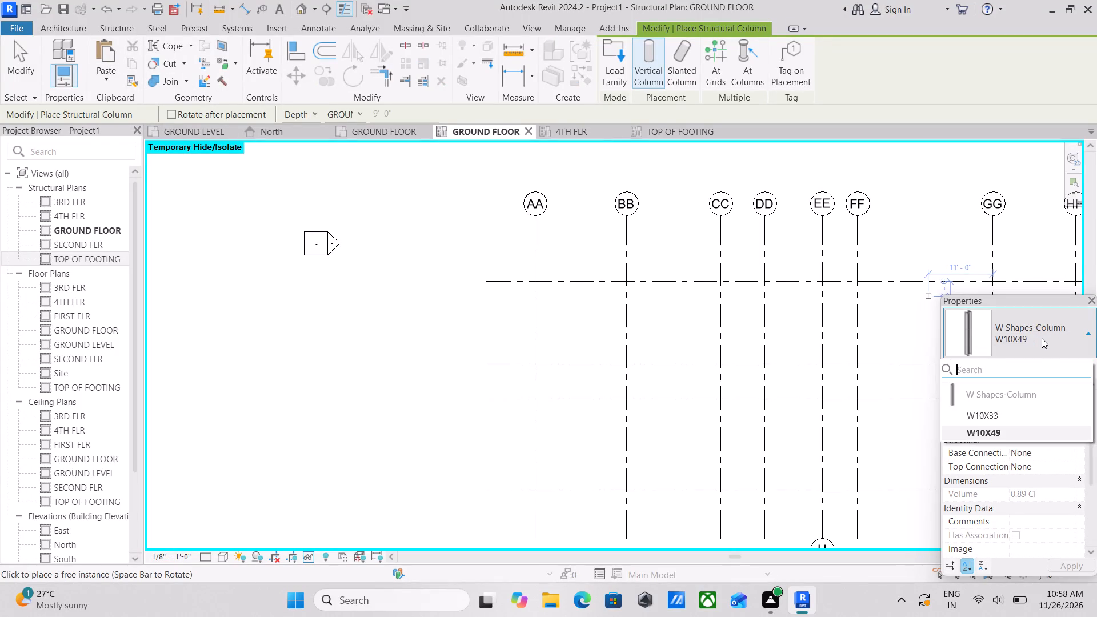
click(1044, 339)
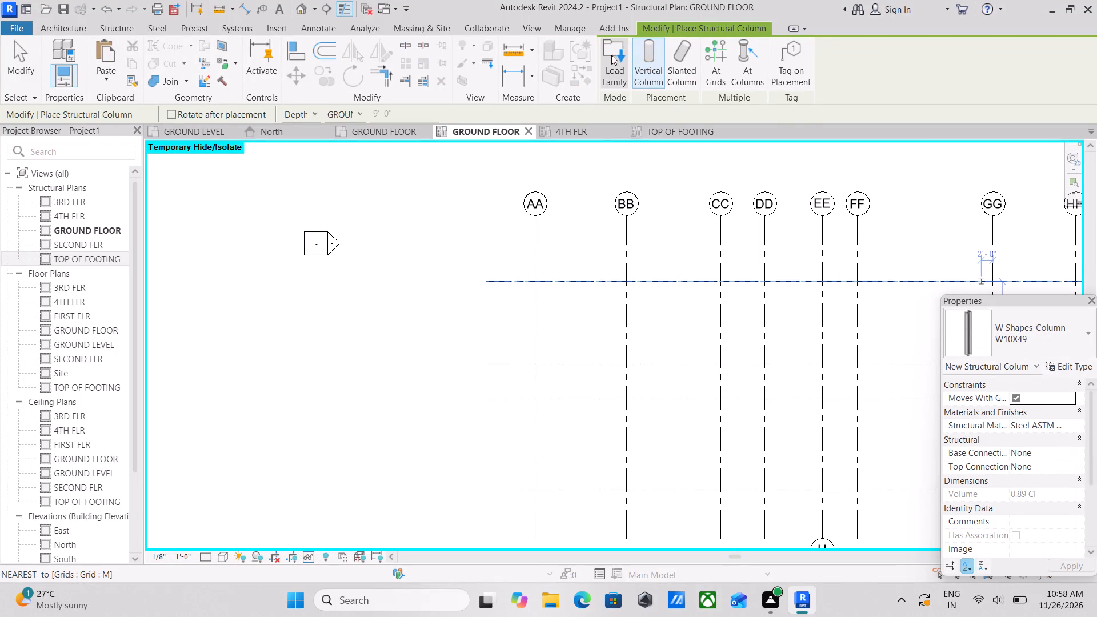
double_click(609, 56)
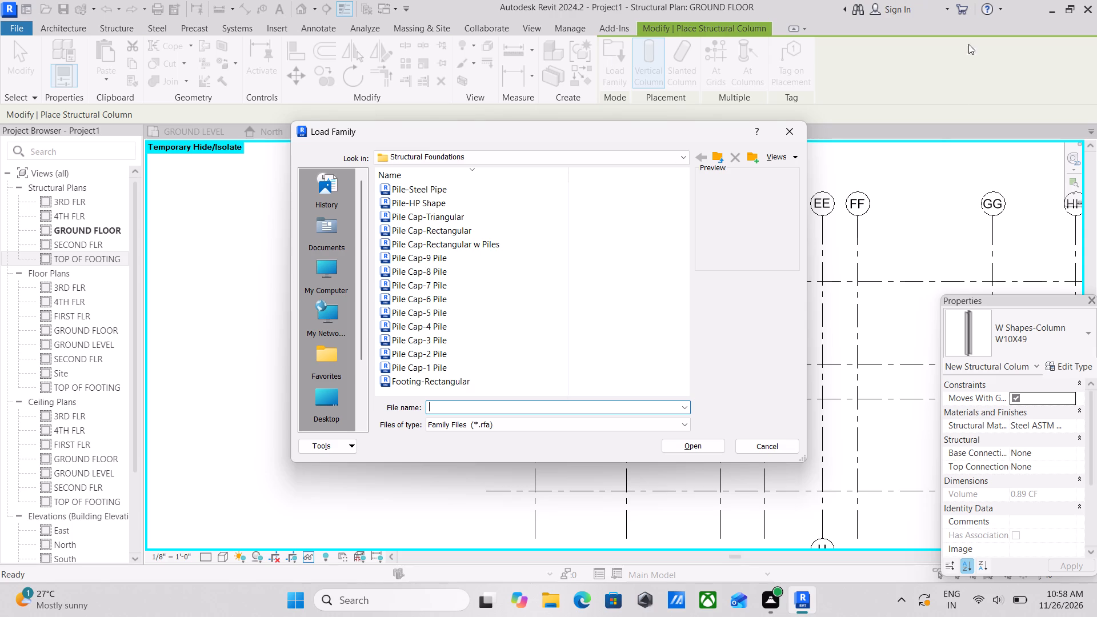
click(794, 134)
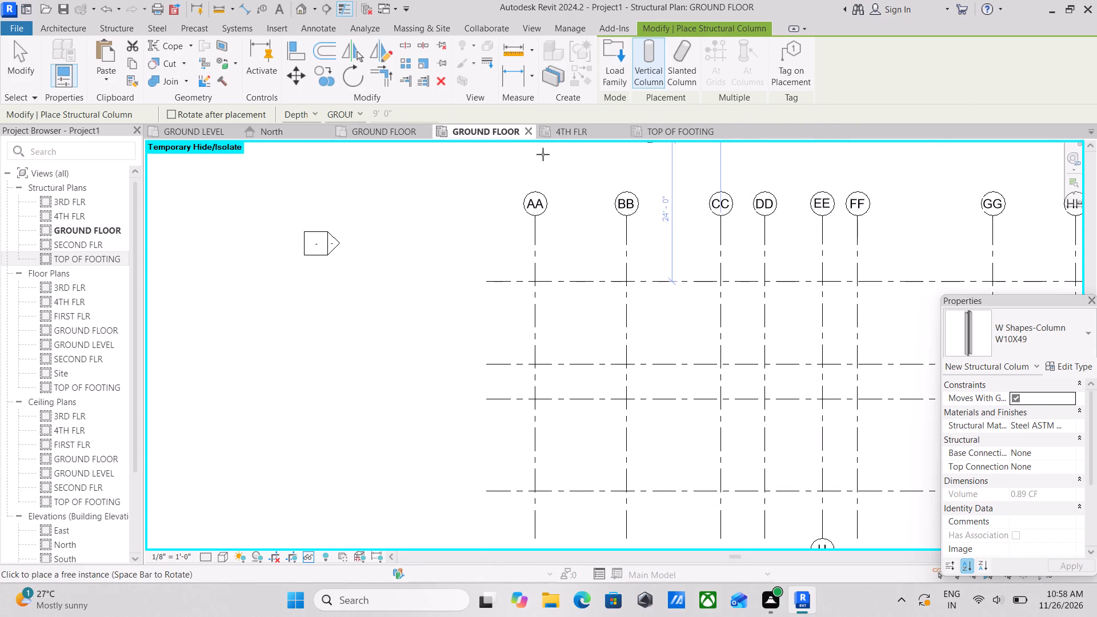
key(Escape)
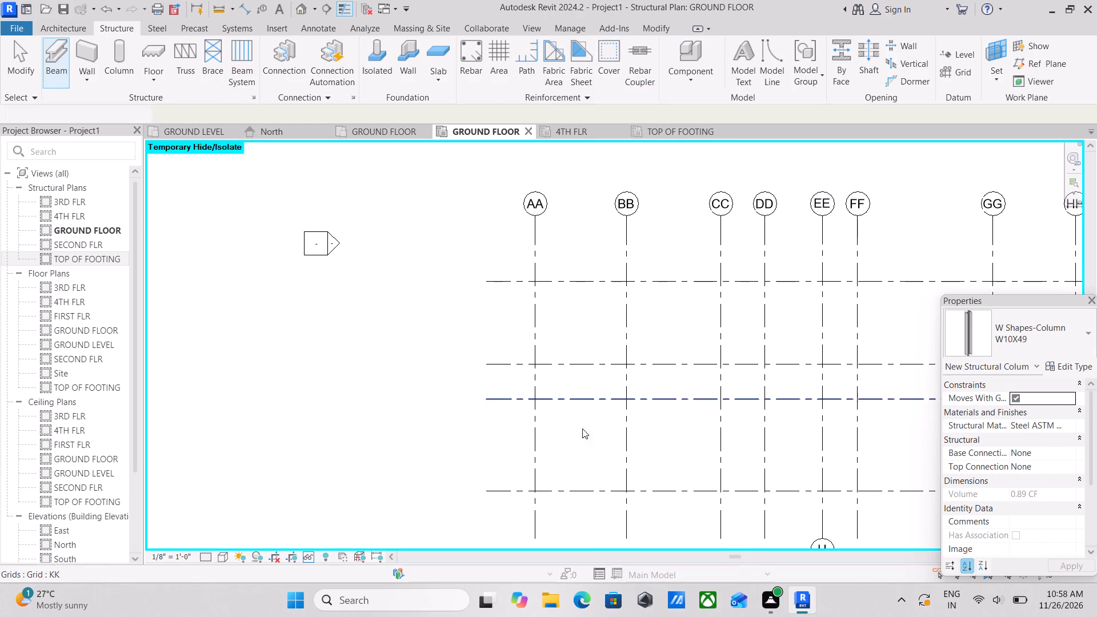
Switch to the TOP OF FOOTING structural plan with the placed footings in view.
scroll(724, 253, down, 1)
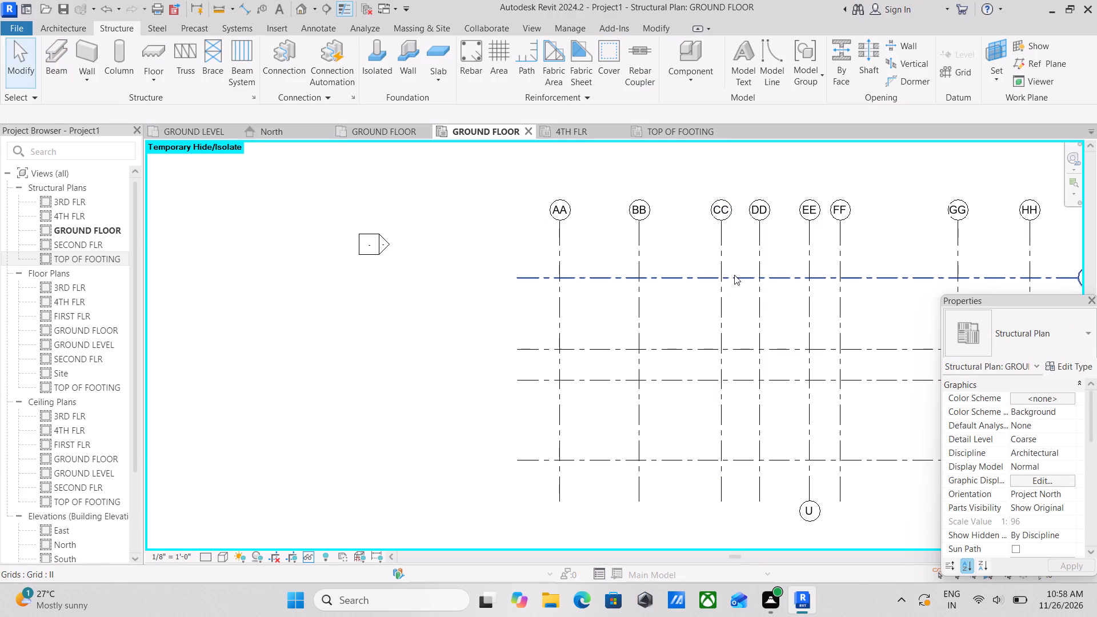
scroll(703, 362, up, 3)
scroll(704, 361, down, 4)
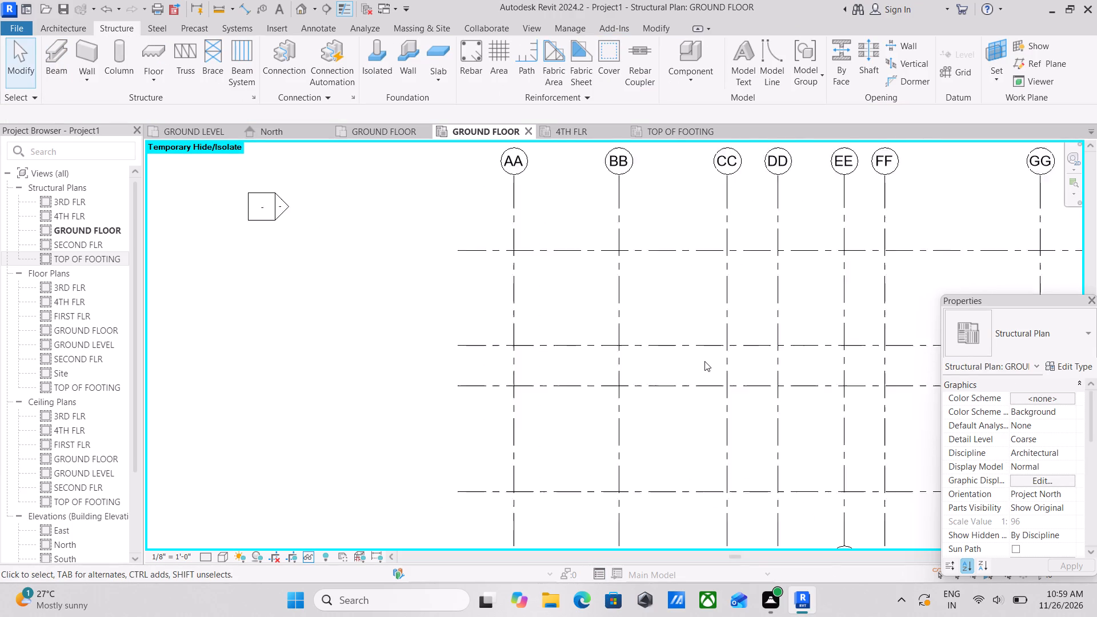
scroll(734, 350, down, 3)
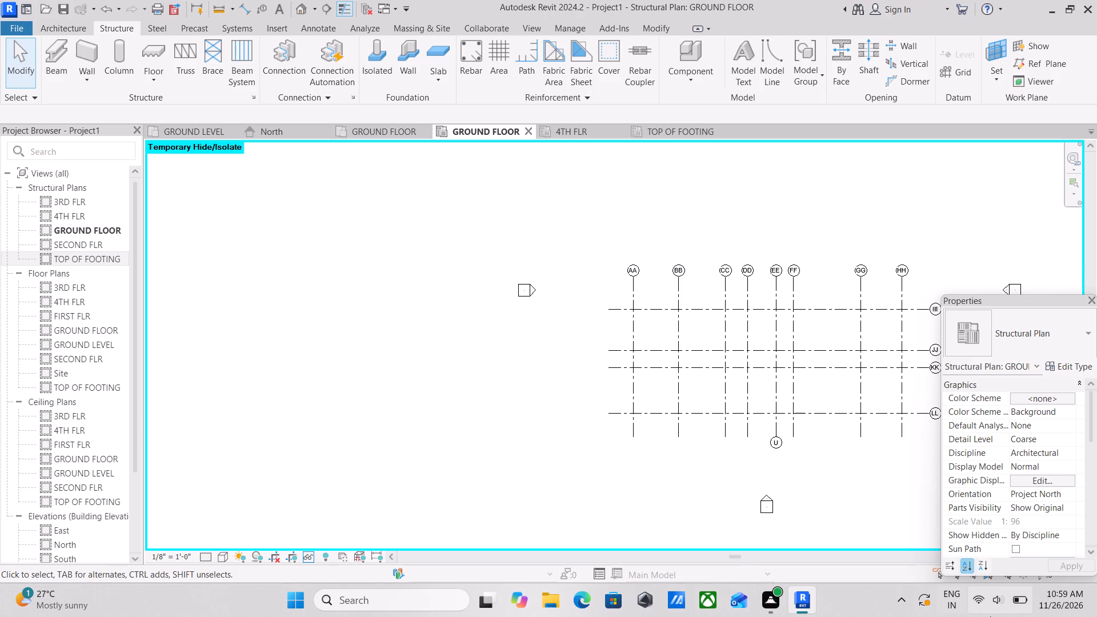
scroll(908, 5, up, 2)
click(655, 128)
scroll(601, 400, up, 2)
middle_drag(601, 392, 783, 313)
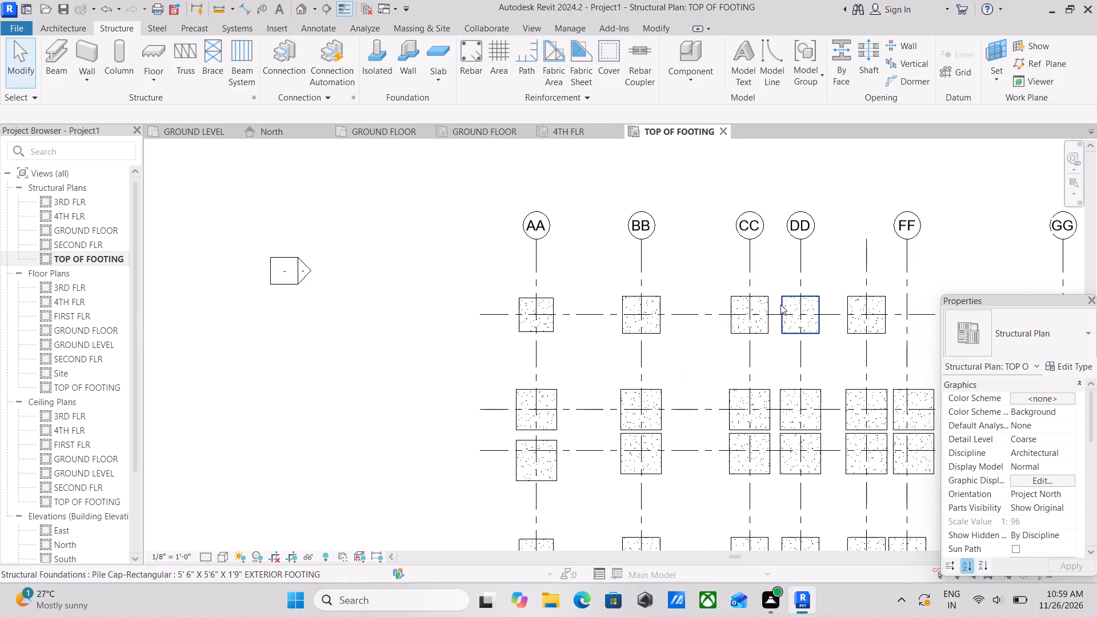
scroll(566, 316, down, 2)
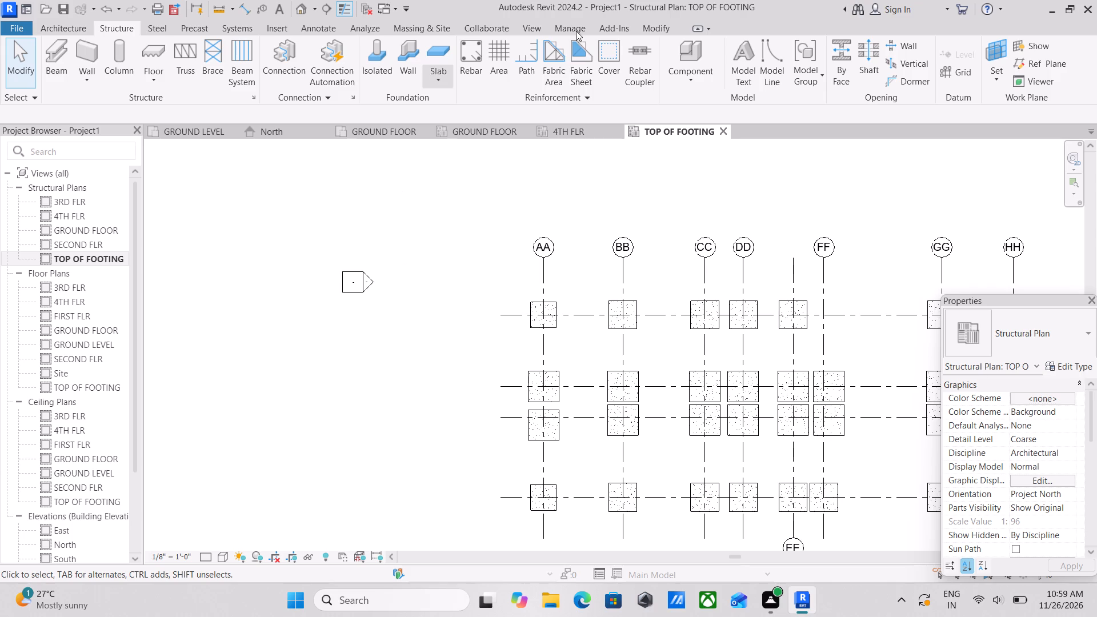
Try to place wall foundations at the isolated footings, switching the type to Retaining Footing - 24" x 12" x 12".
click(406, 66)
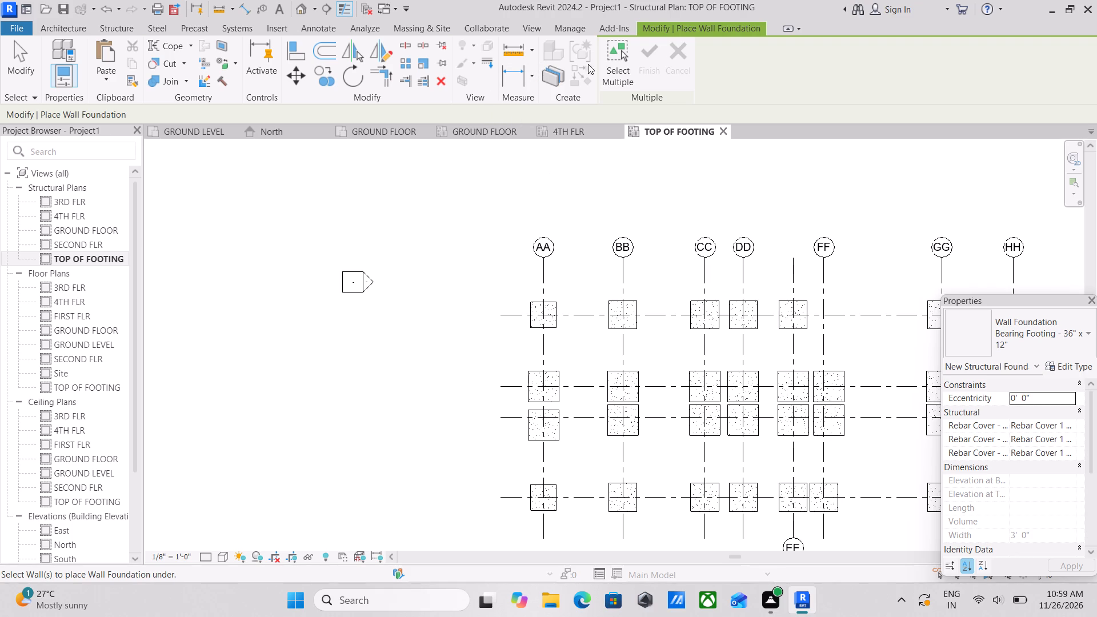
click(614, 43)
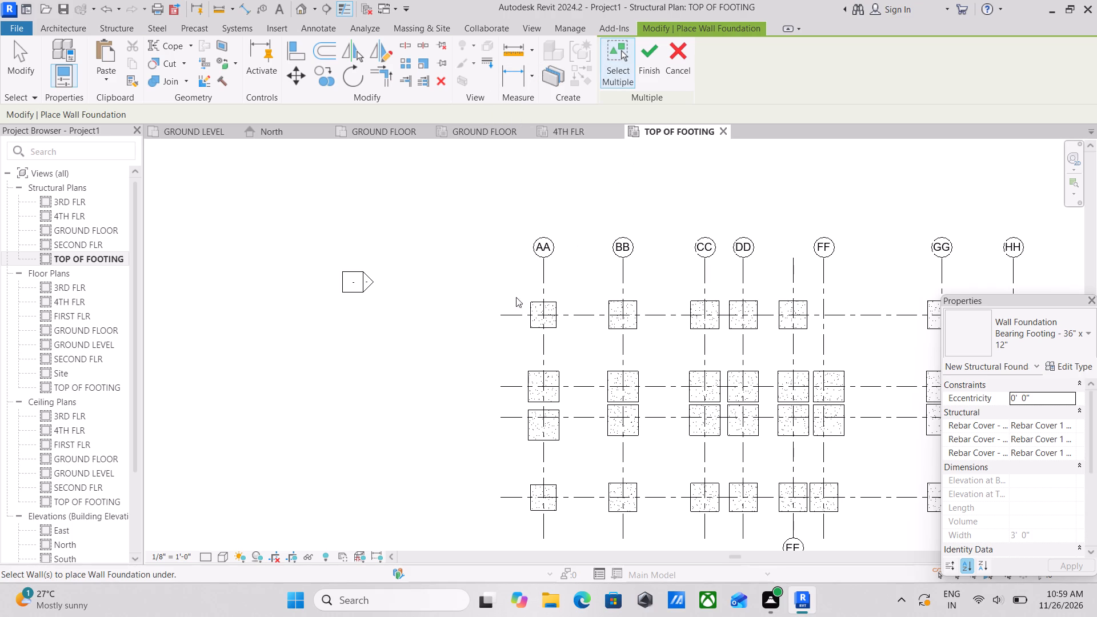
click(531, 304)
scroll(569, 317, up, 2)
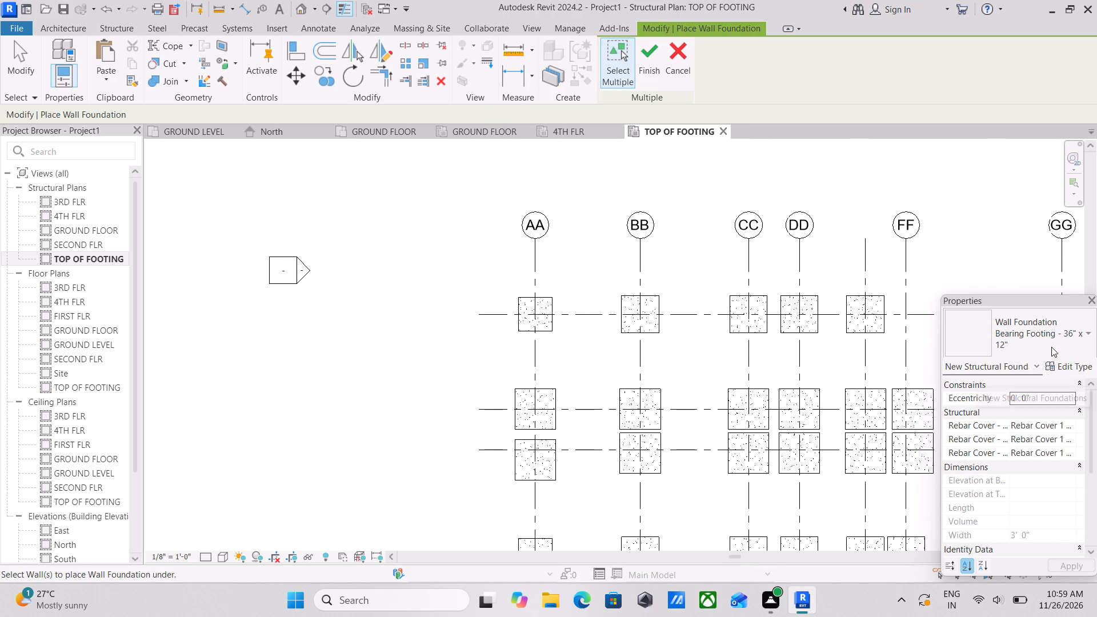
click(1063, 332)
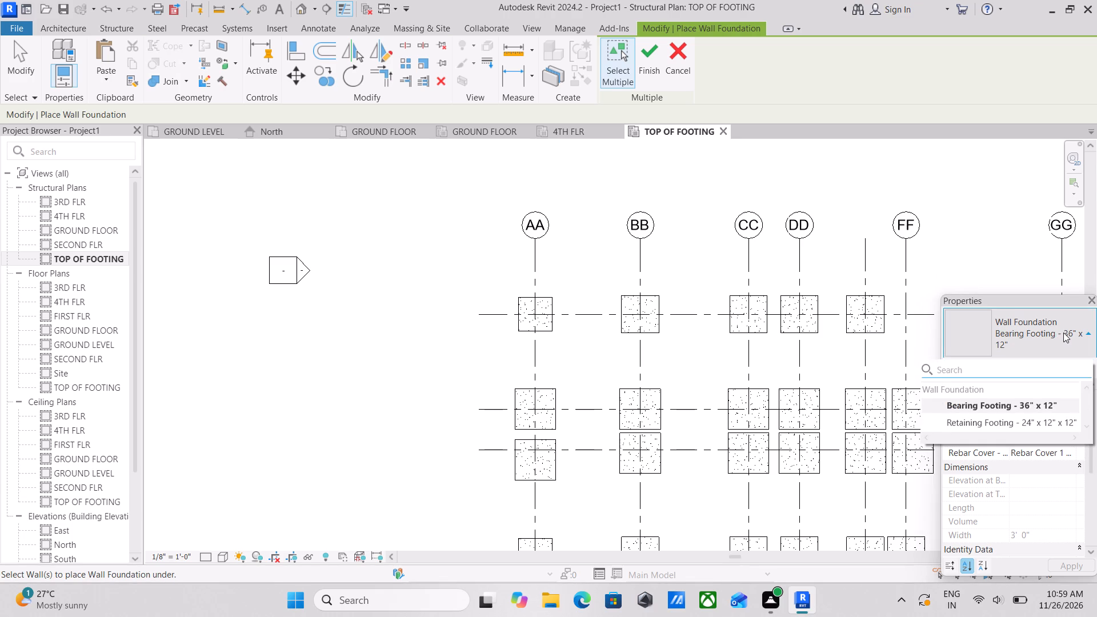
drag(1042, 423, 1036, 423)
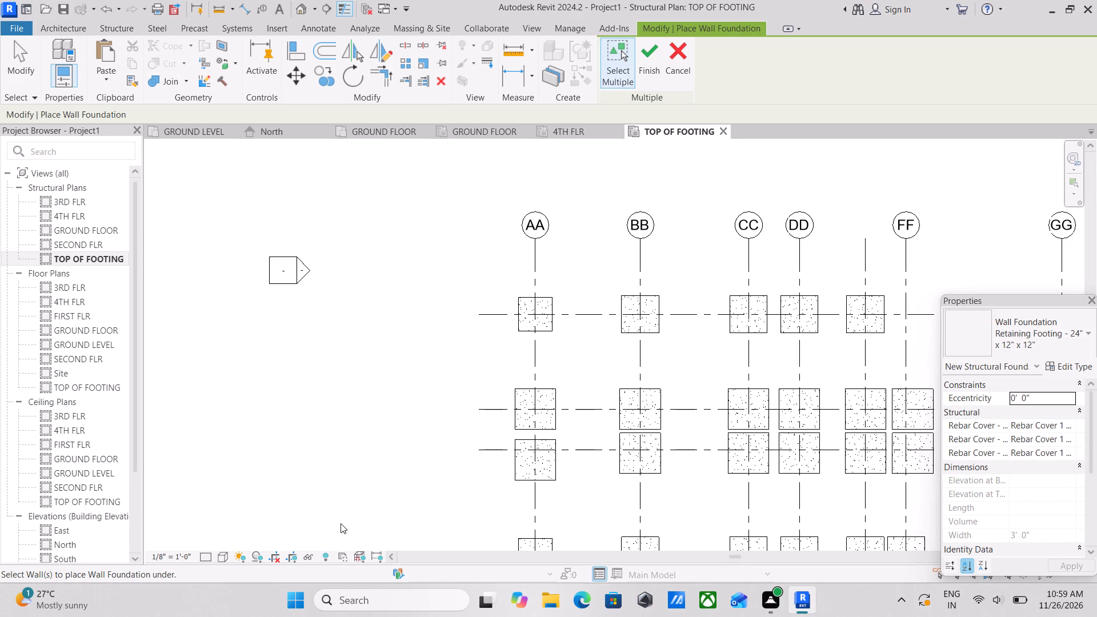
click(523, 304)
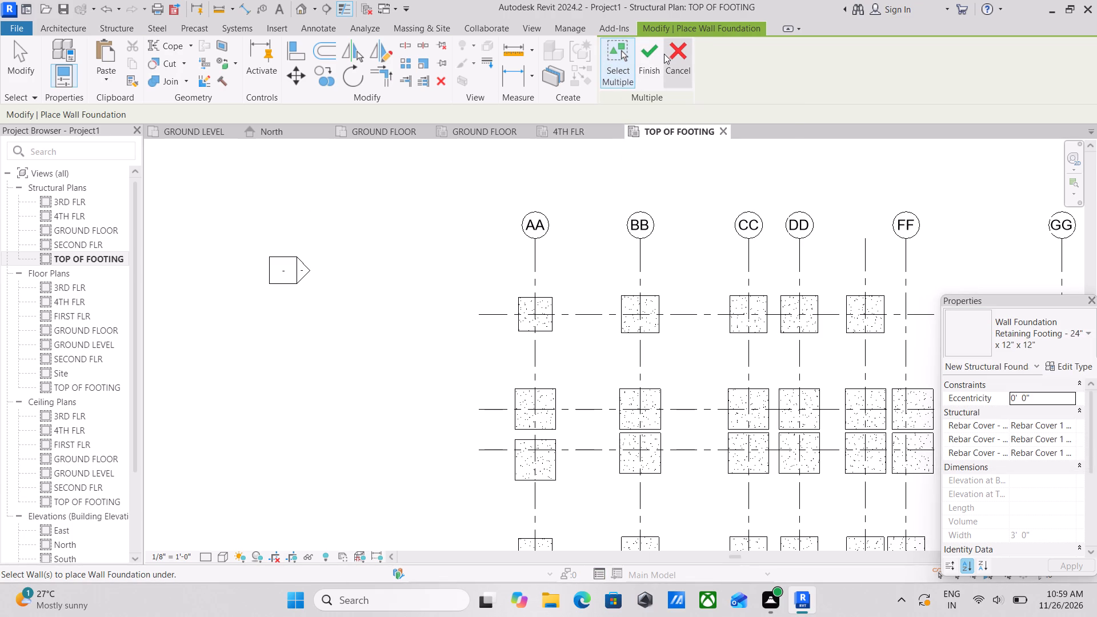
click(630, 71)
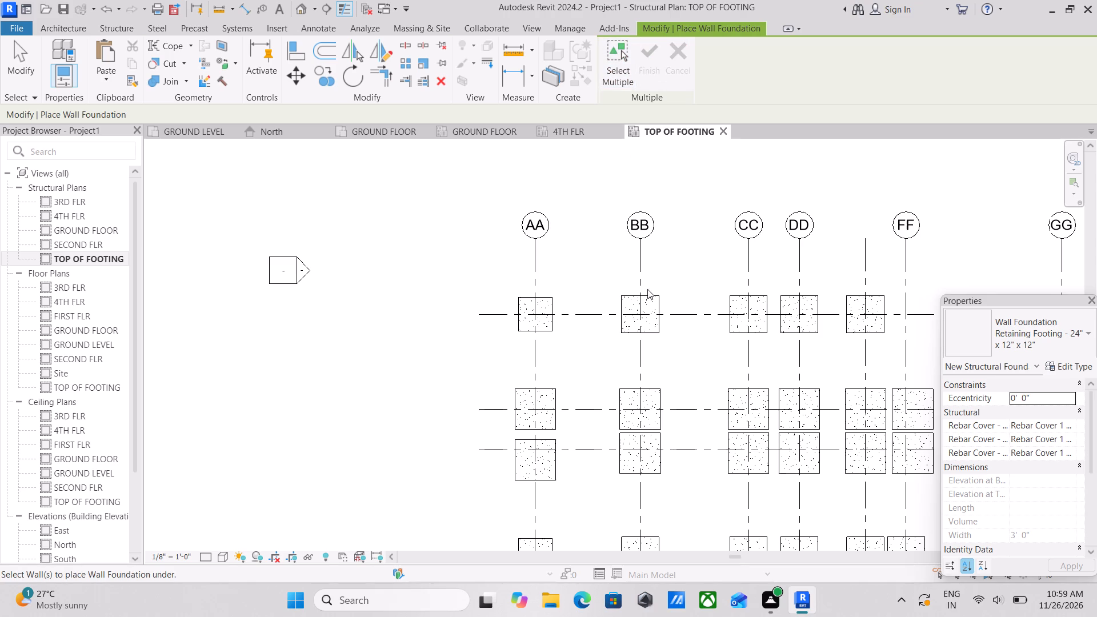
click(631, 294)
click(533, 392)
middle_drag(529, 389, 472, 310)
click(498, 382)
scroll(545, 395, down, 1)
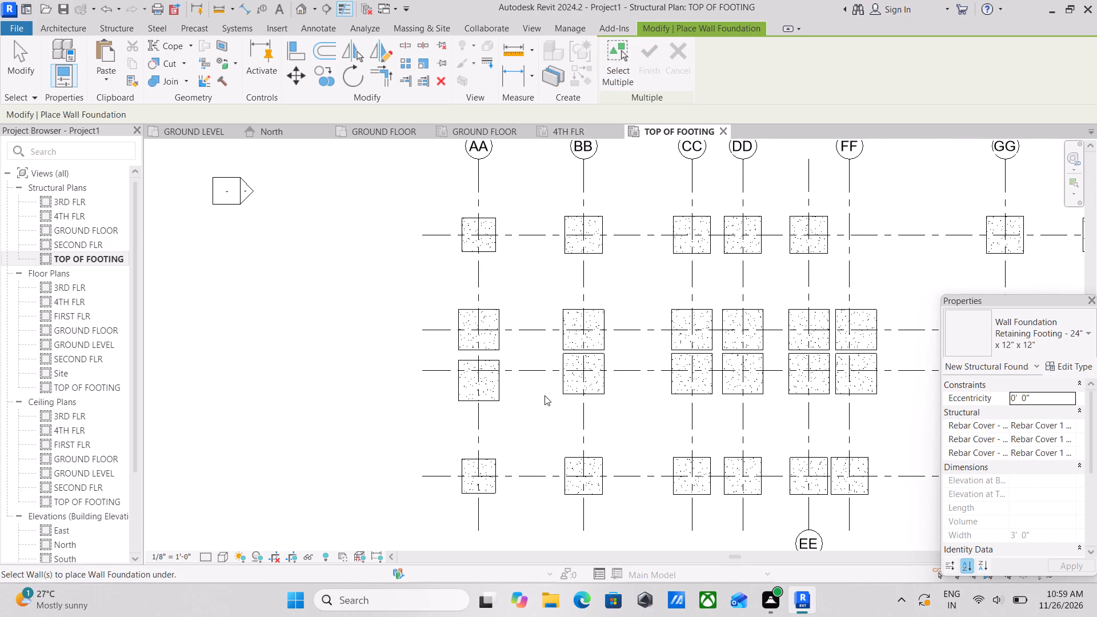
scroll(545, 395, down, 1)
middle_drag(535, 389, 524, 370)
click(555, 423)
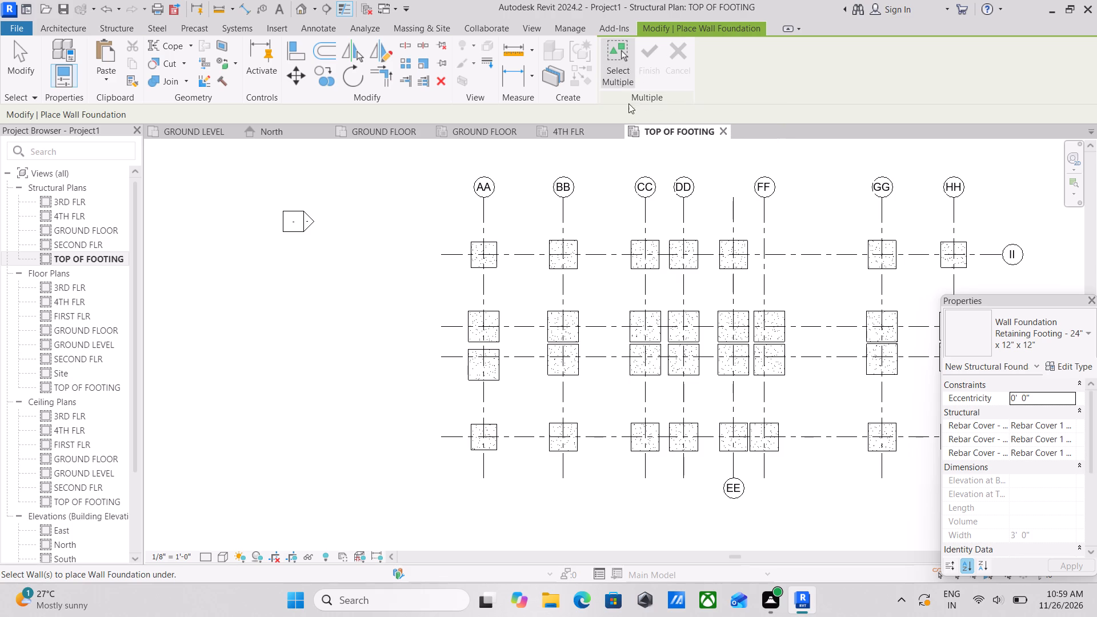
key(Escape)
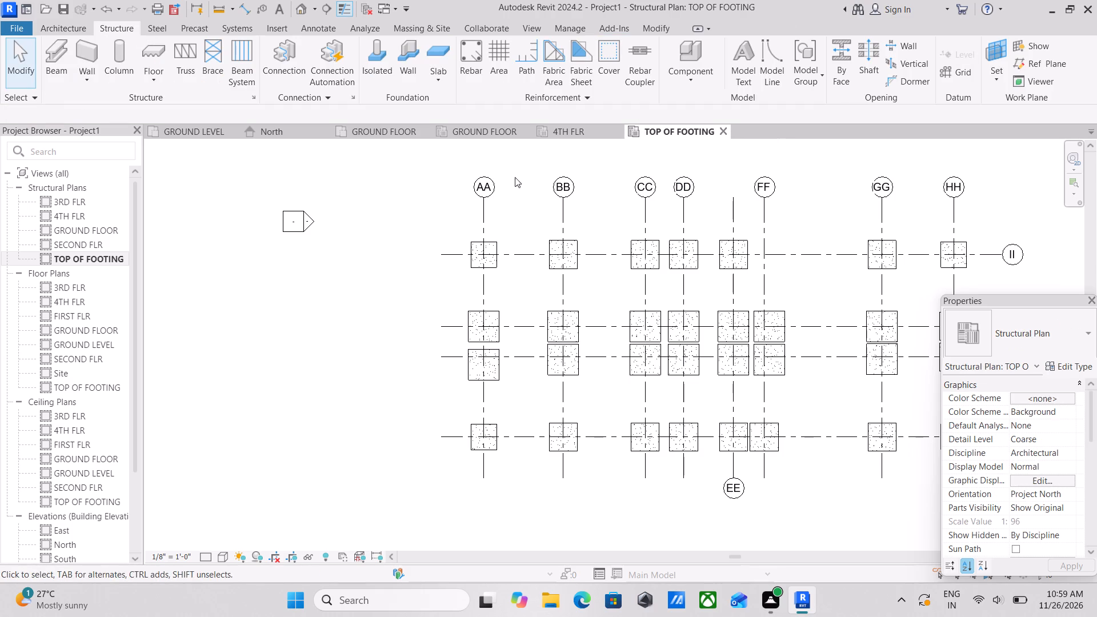
Start a 6" Foundation Slab and sketch a rectangular boundary about 104'-6" by 47'-6" around all the footings.
scroll(580, 232, up, 1)
scroll(534, 244, up, 2)
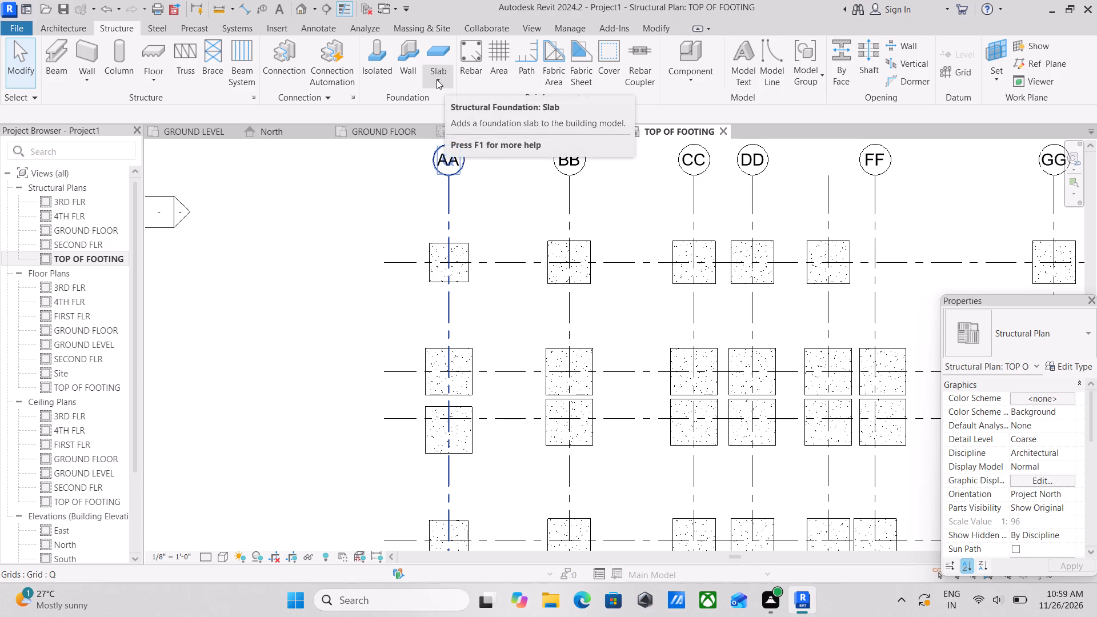
click(437, 79)
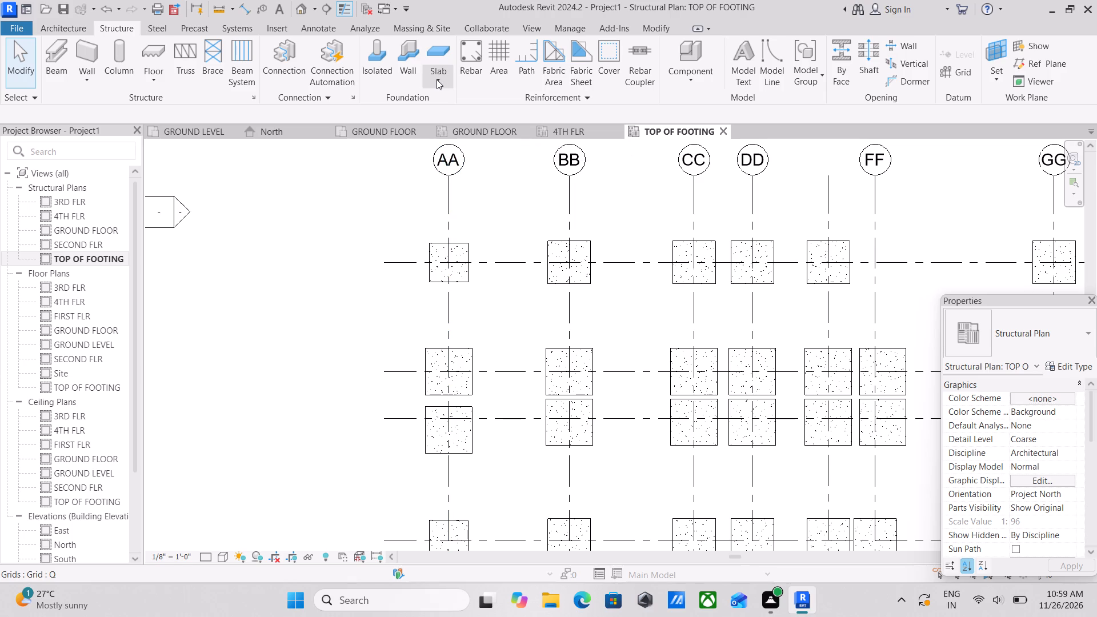
click(444, 98)
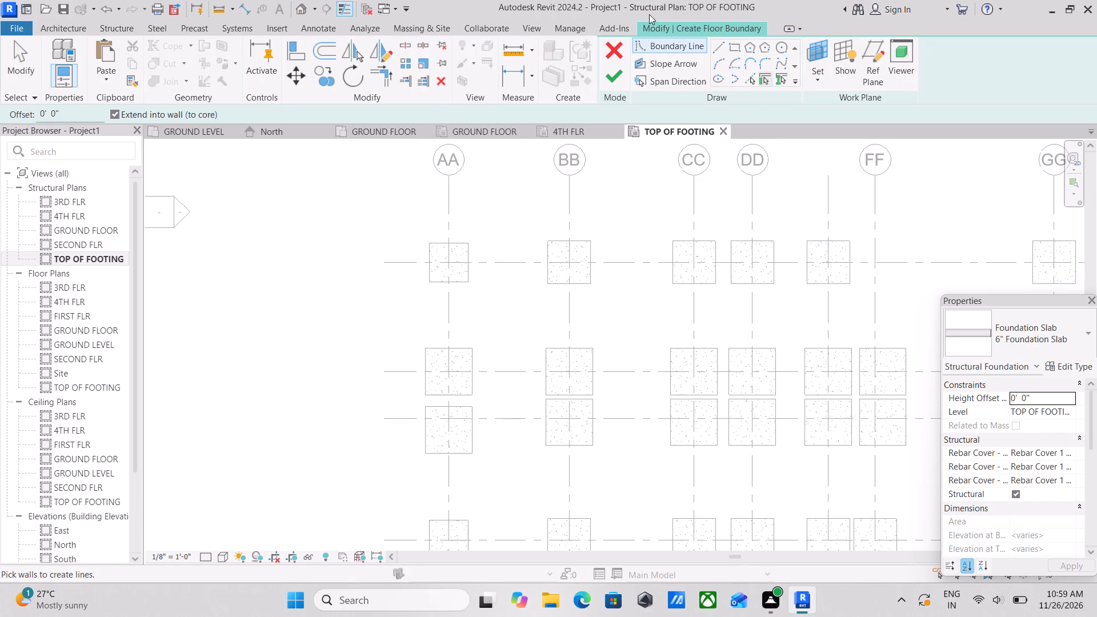
click(731, 46)
scroll(275, 241, down, 3)
middle_drag(320, 234, 297, 230)
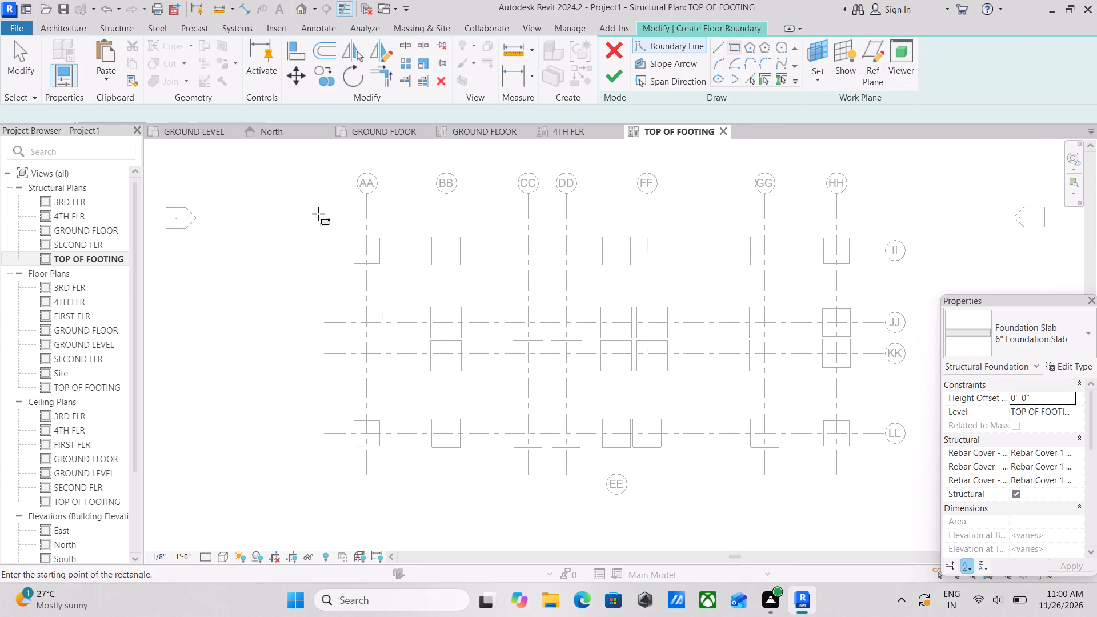
click(338, 217)
middle_drag(462, 355, 414, 301)
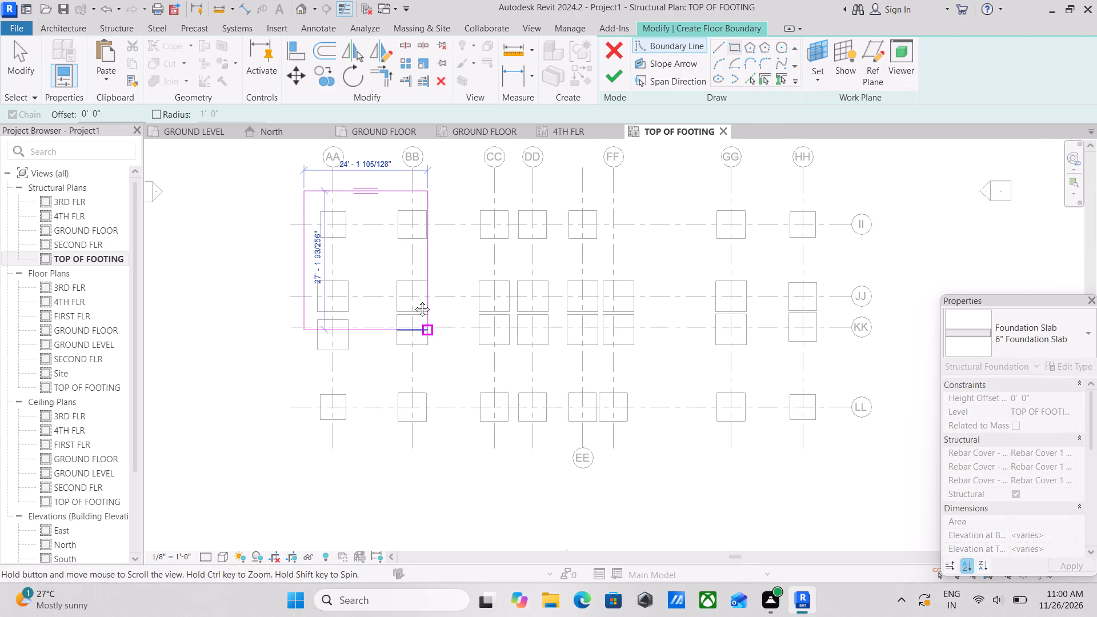
middle_drag(414, 301, 409, 285)
middle_drag(562, 375, 478, 376)
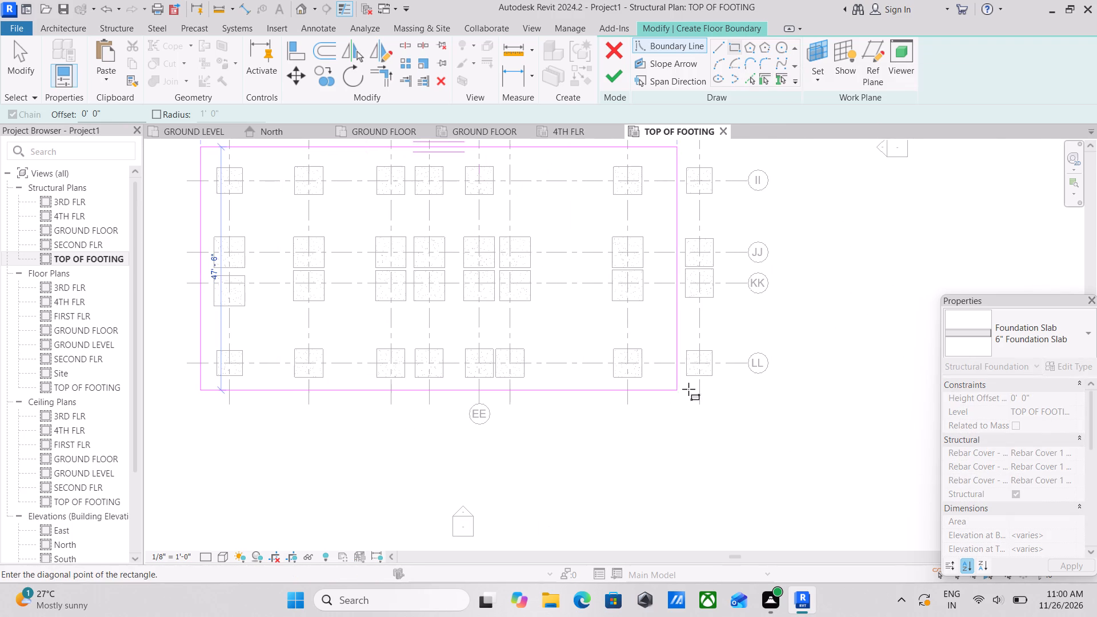
click(737, 390)
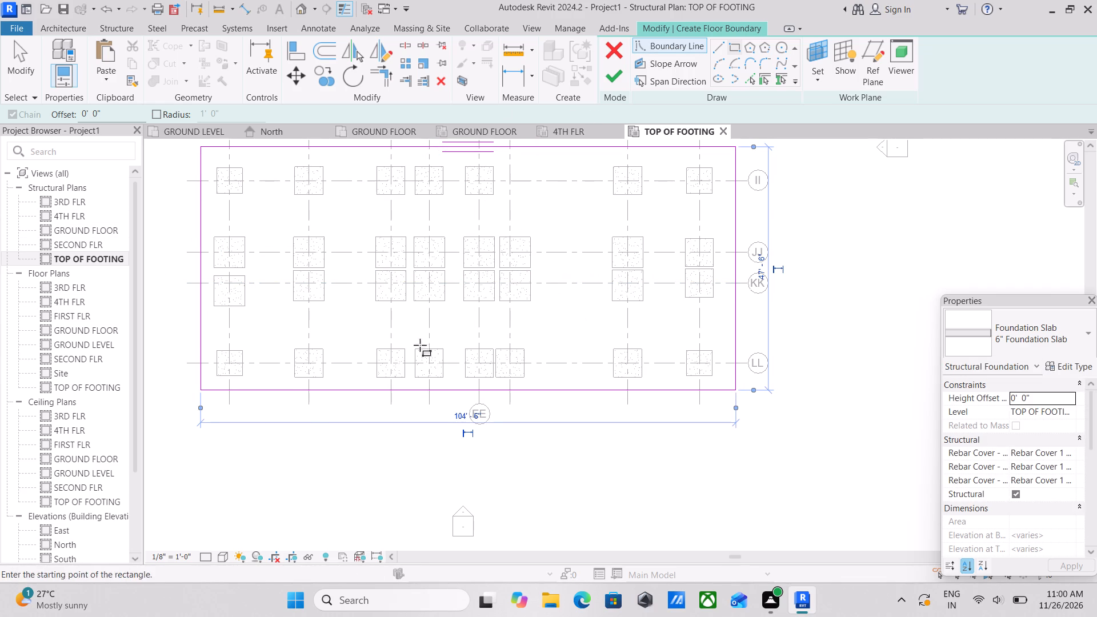
Sketch inner boundary rectangles on grid LL's footings, 5'-0" square at grid AA and 5'-6" square at grid BB.
scroll(183, 336, up, 7)
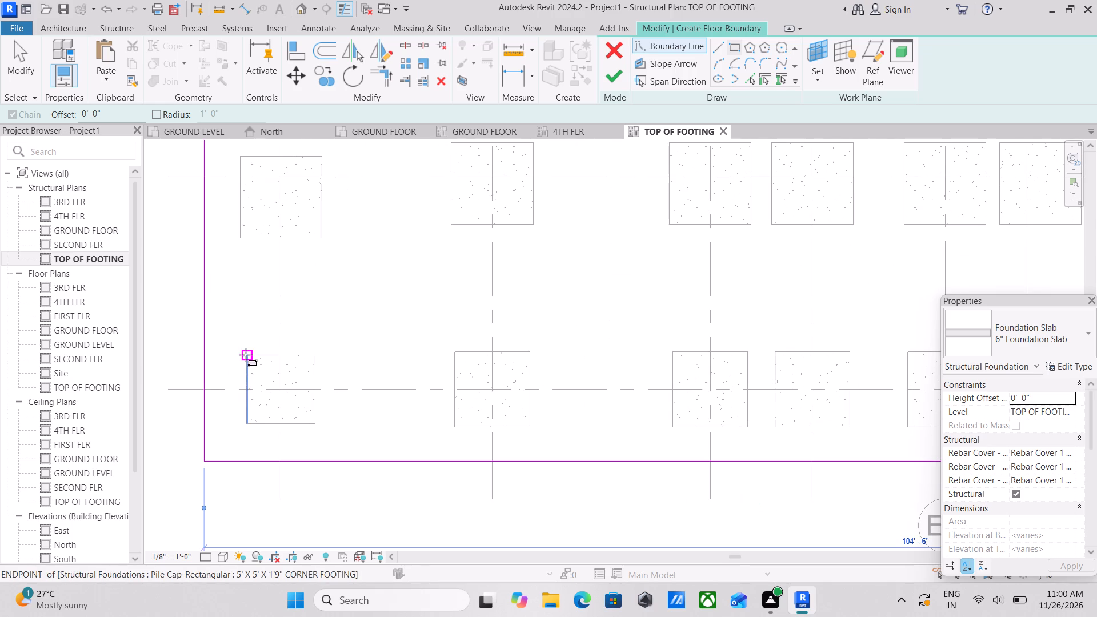
click(246, 355)
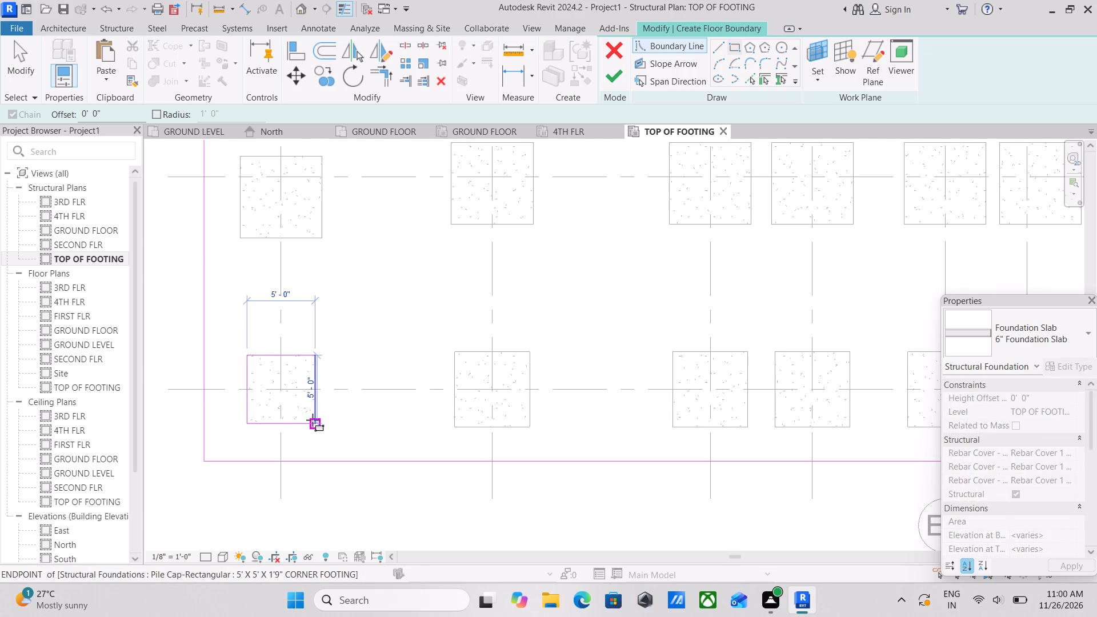
click(313, 420)
scroll(417, 355, up, 3)
scroll(479, 362, up, 2)
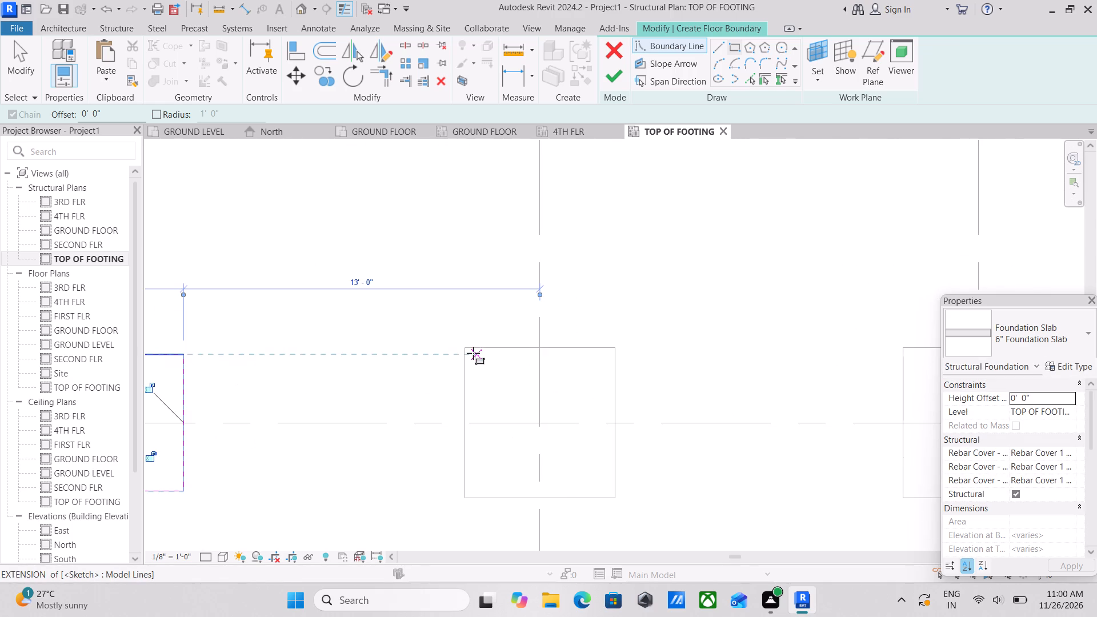
click(470, 353)
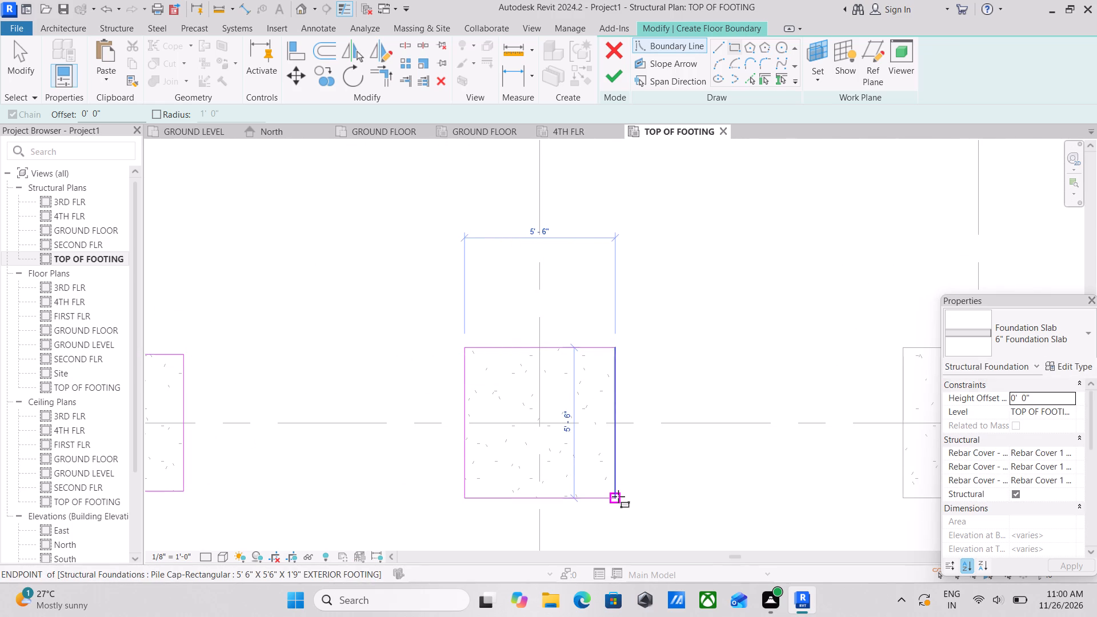
click(618, 496)
Trace 5'-6" square boundary rectangles over the footings at grids CC and DD along grid LL.
scroll(643, 339, down, 2)
middle_drag(639, 339, 418, 326)
scroll(613, 324, up, 1)
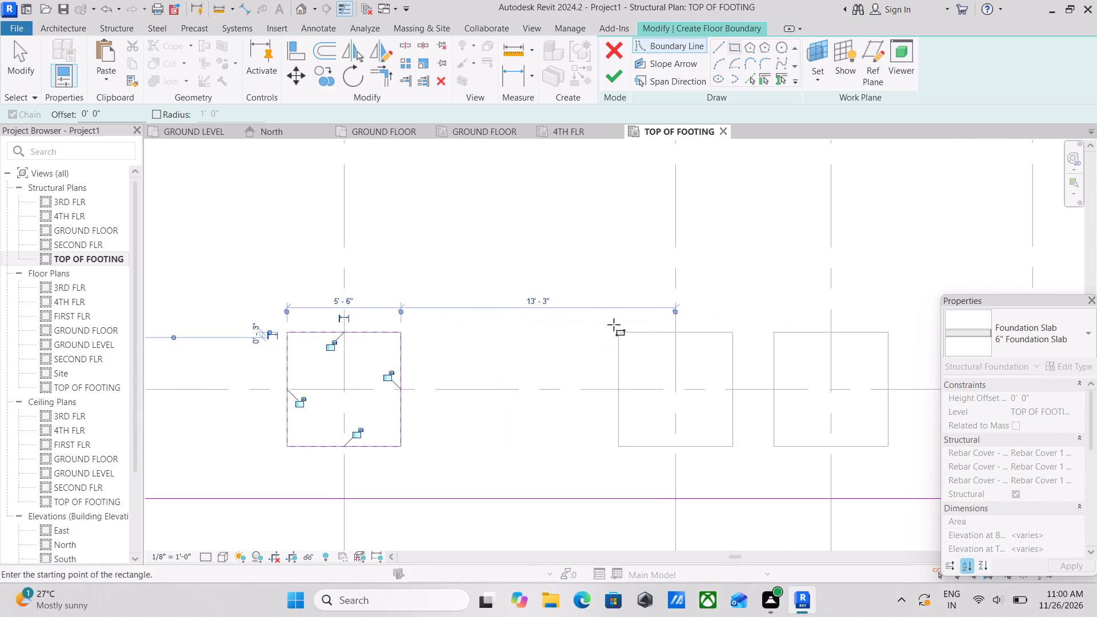
scroll(614, 324, up, 1)
click(622, 336)
middle_drag(685, 394, 545, 358)
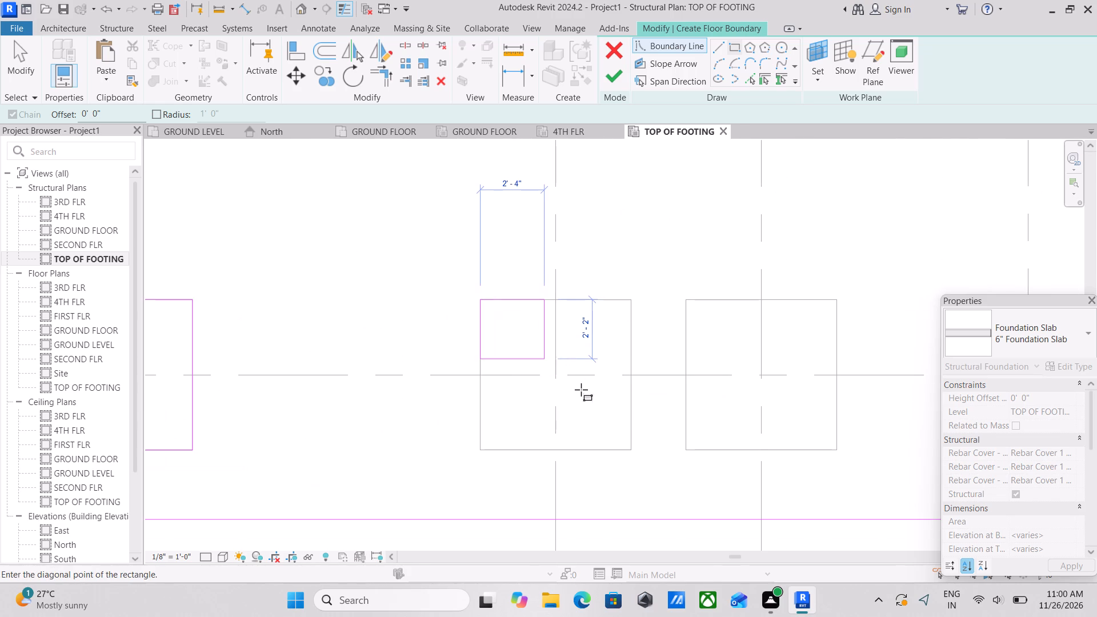
click(628, 452)
middle_drag(663, 309, 555, 330)
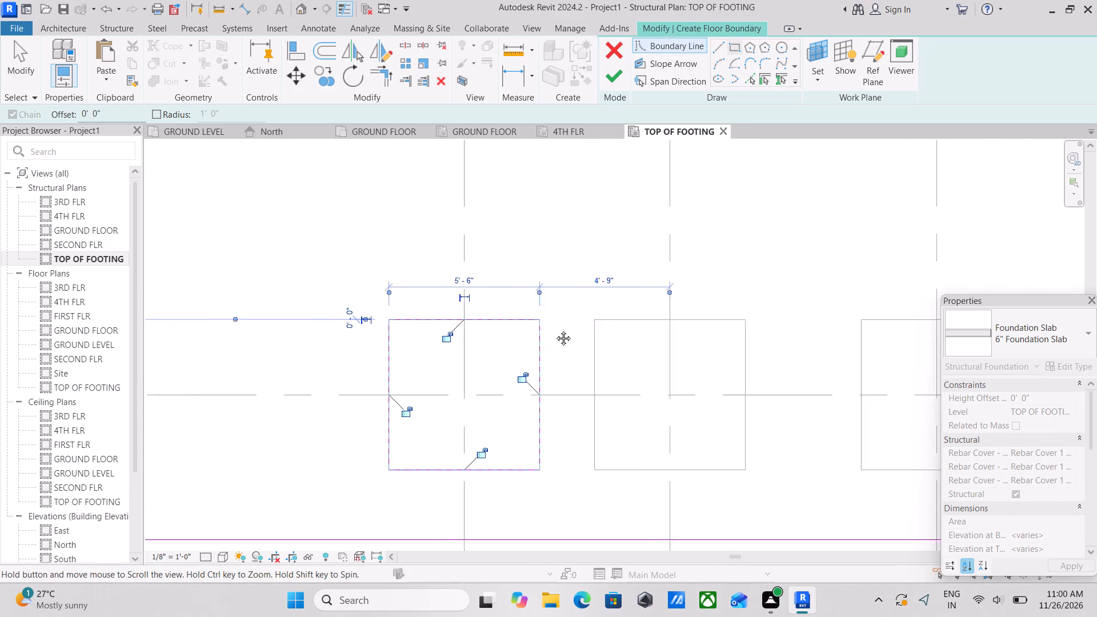
middle_drag(555, 330, 545, 330)
click(567, 320)
middle_drag(635, 373, 531, 343)
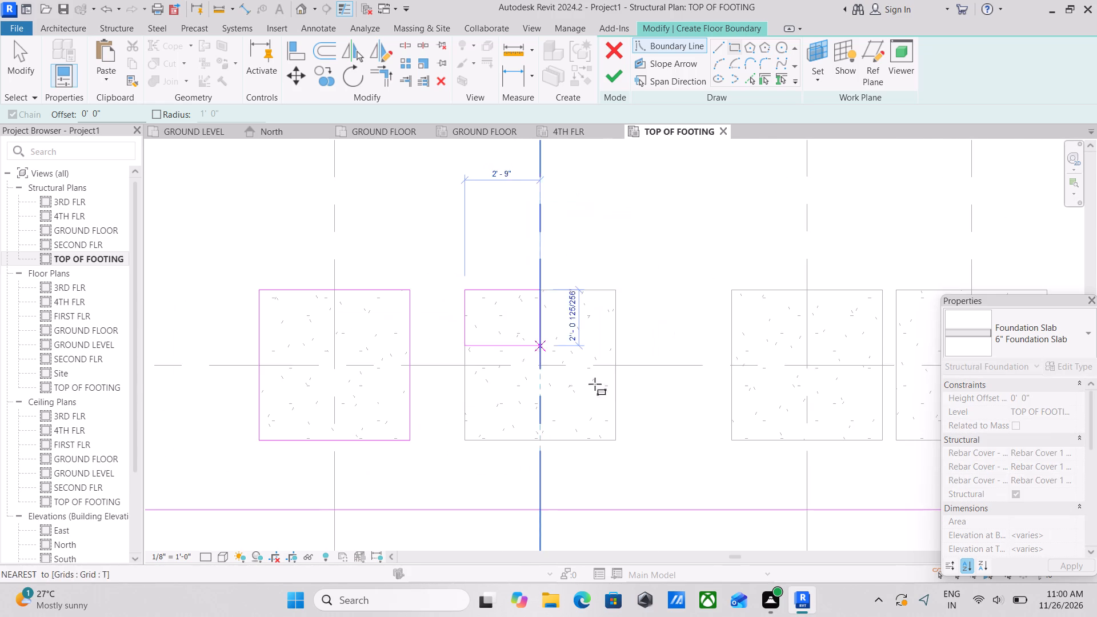
click(619, 442)
Trace 5'-6" square boundary rectangles over the footings at grids EE and FF along grid LL.
middle_drag(673, 290, 502, 308)
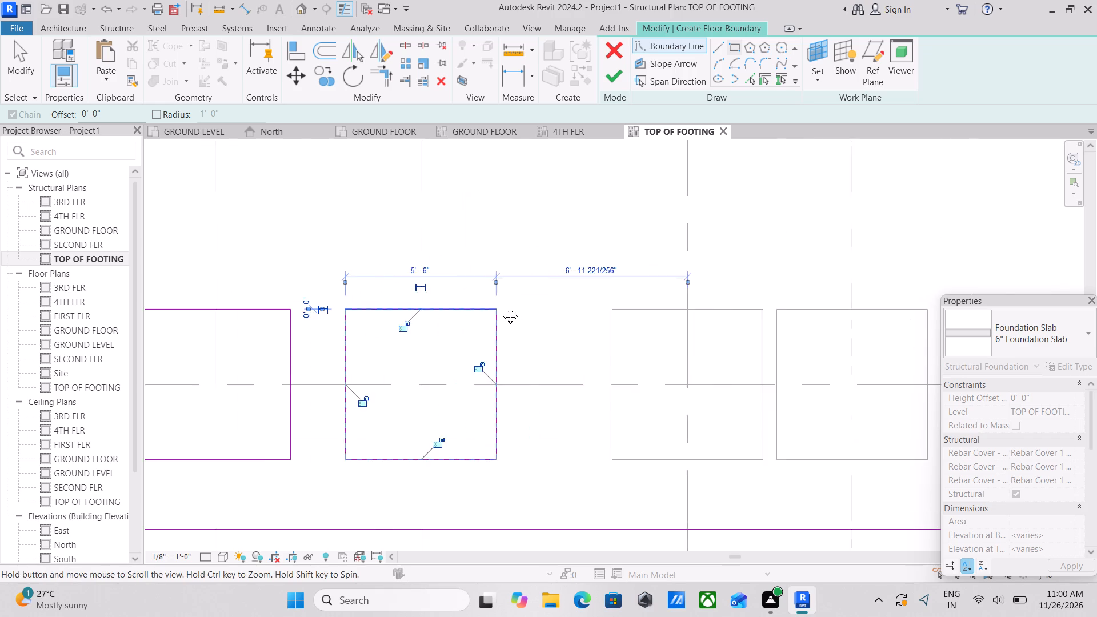
middle_drag(502, 308, 501, 307)
click(562, 309)
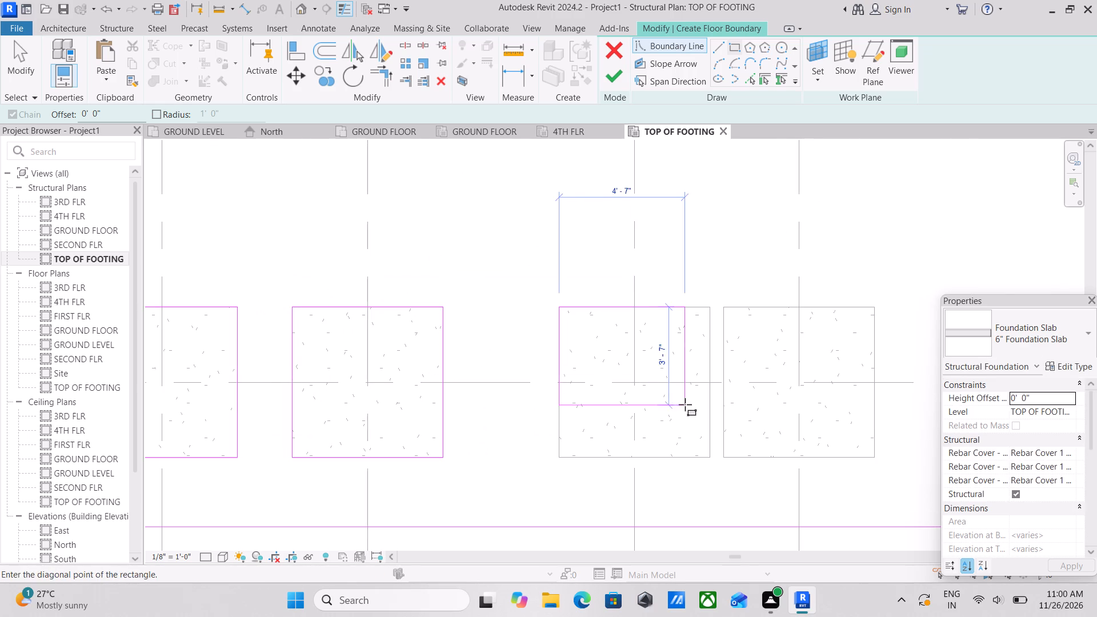
middle_drag(683, 404, 626, 376)
click(649, 431)
middle_drag(667, 282, 647, 287)
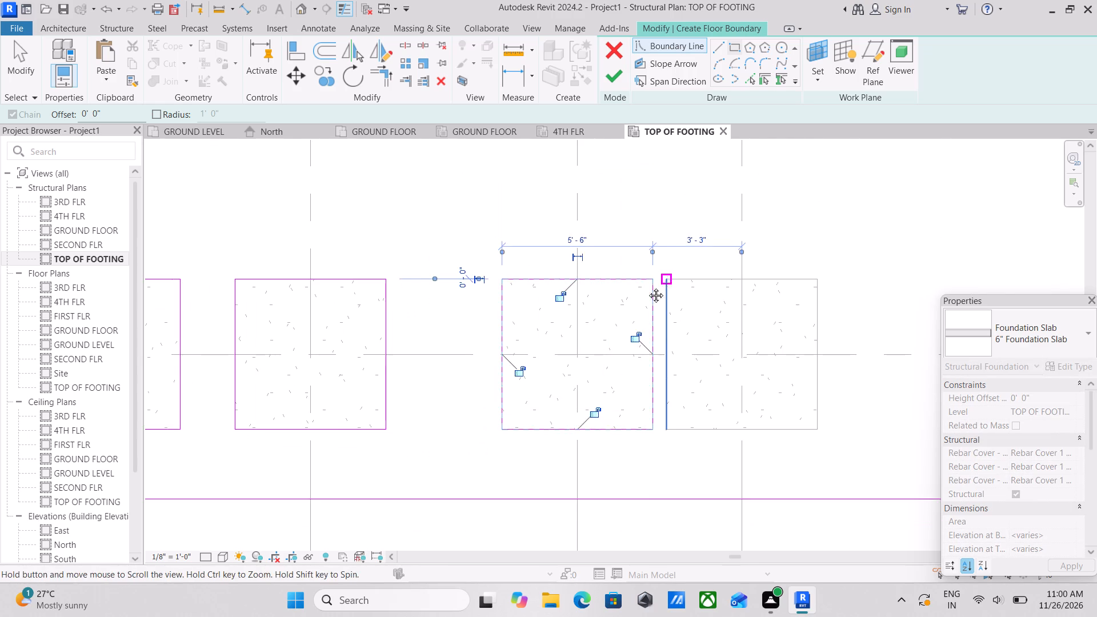
middle_drag(647, 287, 581, 291)
click(582, 283)
middle_drag(669, 358, 553, 305)
click(620, 384)
Trace a boundary rectangle over the exterior footing at grids GG and LL, corner to corner.
scroll(620, 384, down, 1)
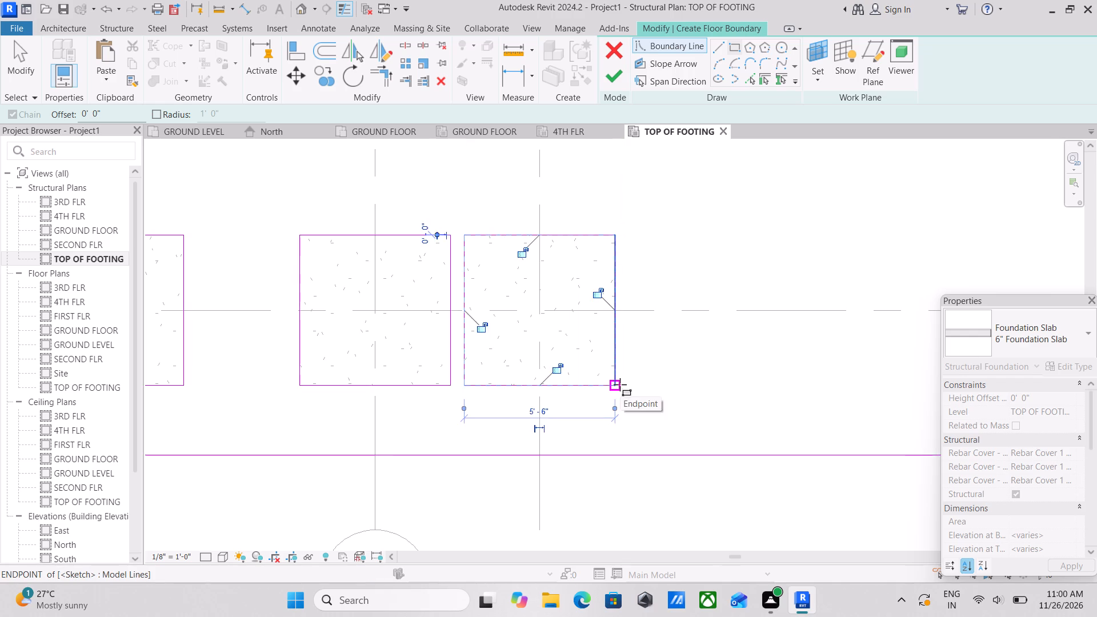
scroll(620, 384, down, 7)
middle_drag(683, 323, 546, 312)
scroll(643, 331, up, 4)
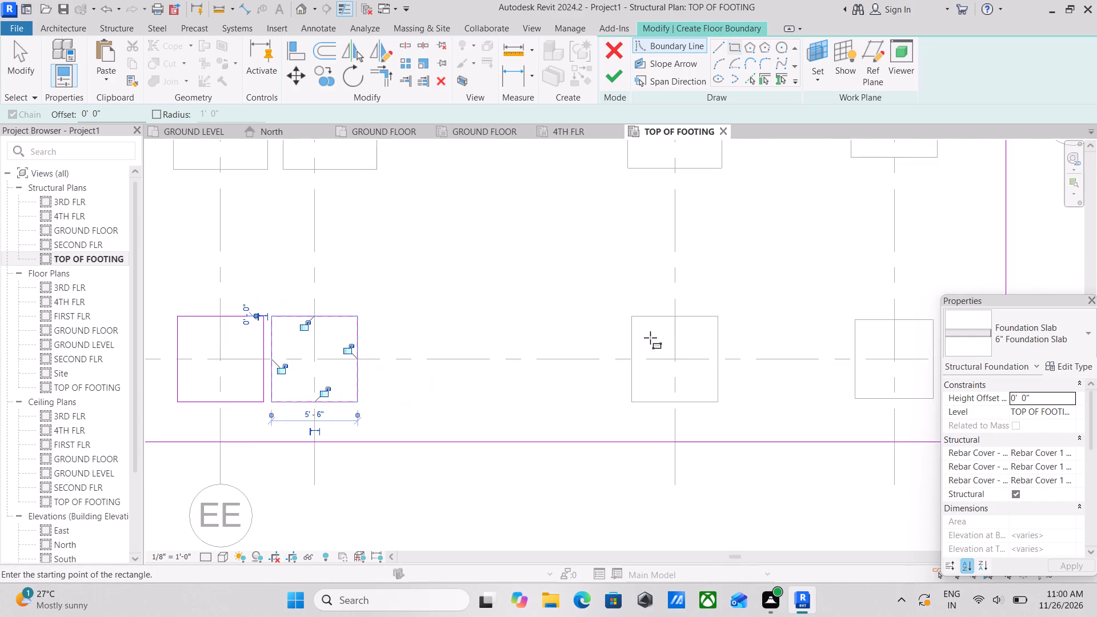
scroll(650, 338, up, 2)
click(627, 308)
middle_drag(662, 366, 620, 355)
scroll(645, 360, up, 1)
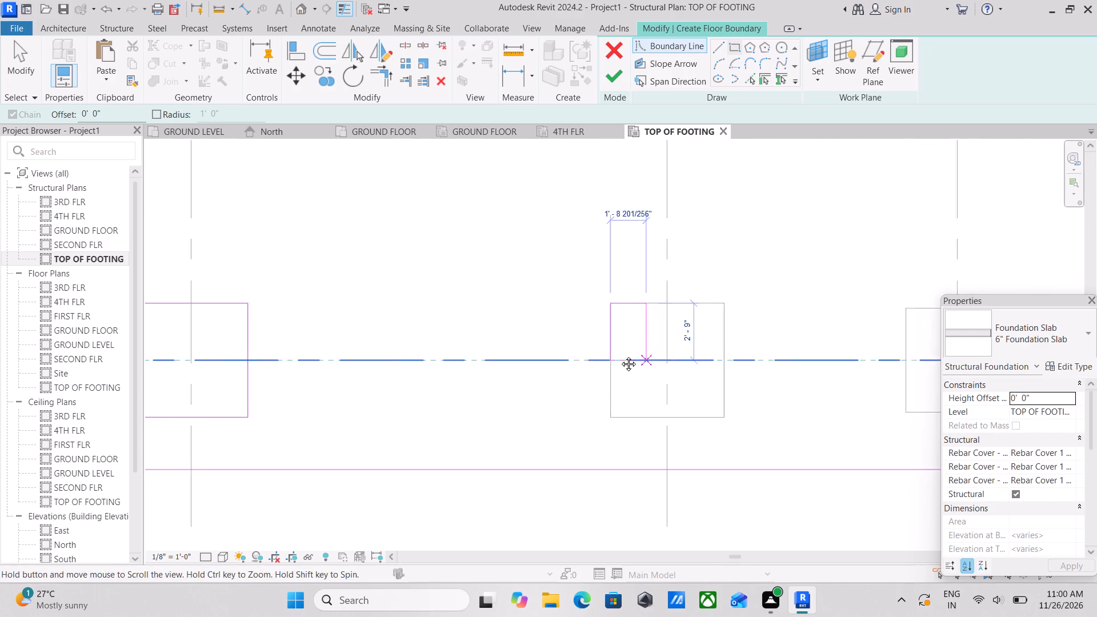
middle_drag(620, 355, 619, 355)
click(709, 424)
Trace a 5'-0" square boundary rectangle over the corner footing at grids HH and LL.
scroll(714, 295, down, 1)
middle_drag(711, 295, 512, 303)
scroll(695, 297, up, 3)
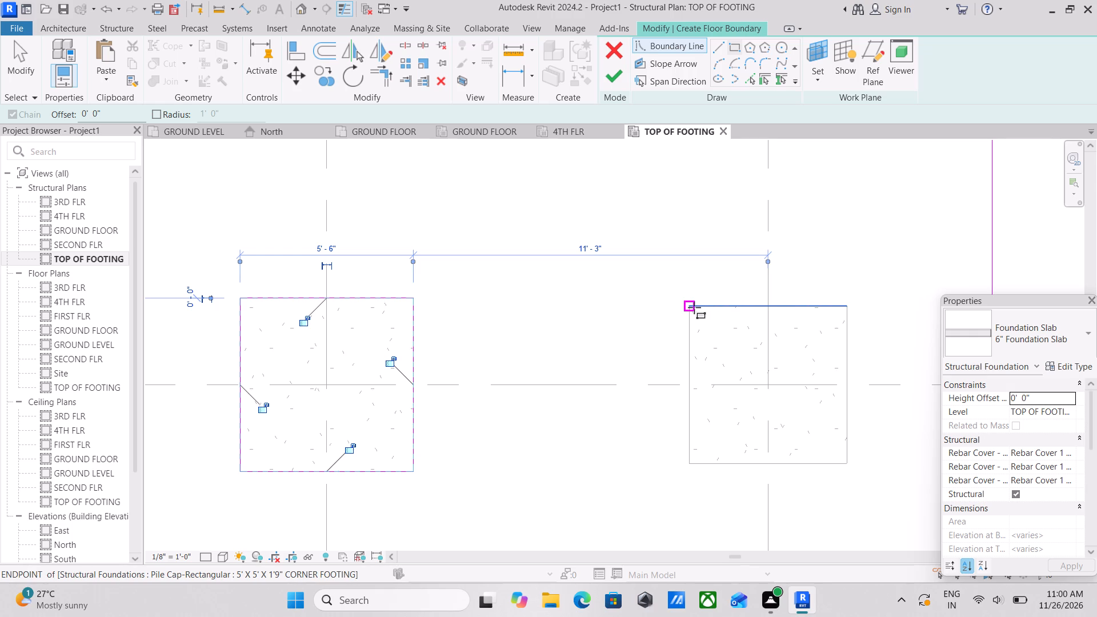
click(694, 307)
middle_drag(756, 370, 651, 336)
scroll(756, 370, up, 1)
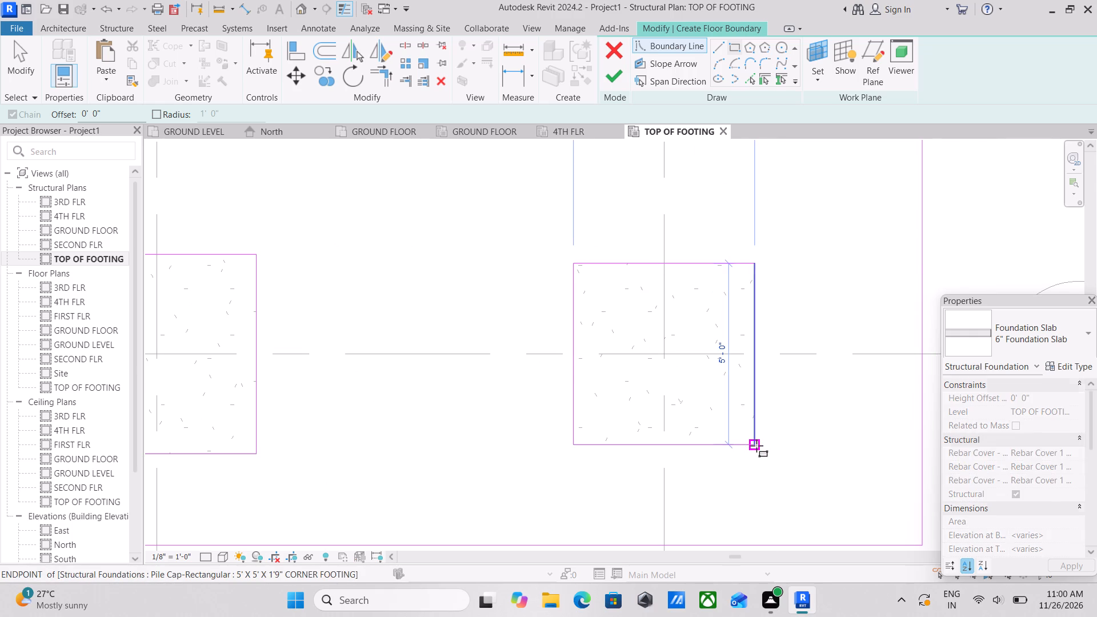
click(756, 446)
Restart the rectangle boundary tool and trace a 6'-0" square over the interior footing at grids AA and KK.
scroll(353, 311, down, 4)
scroll(390, 229, down, 2)
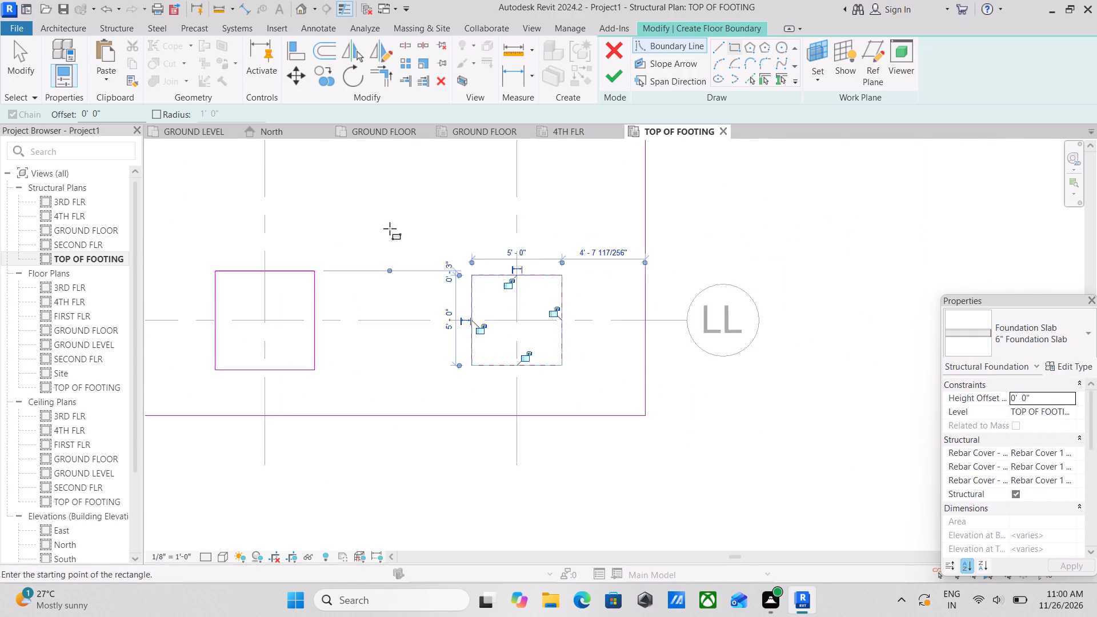
middle_drag(390, 229, 720, 320)
scroll(109, 242, down, 1)
middle_drag(127, 246, 488, 307)
scroll(456, 301, down, 3)
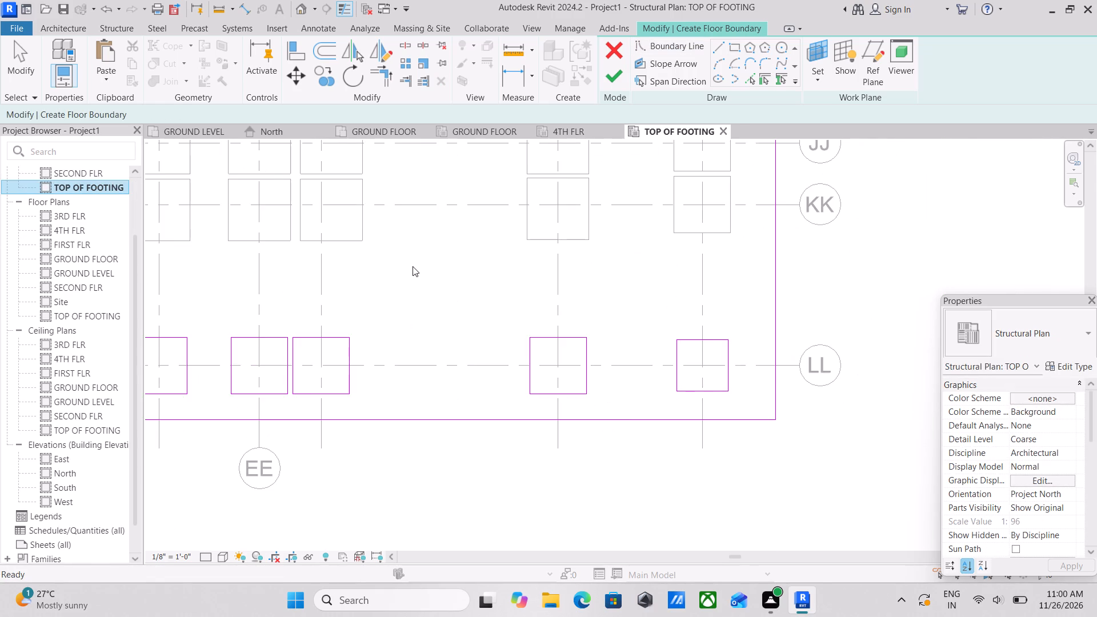
scroll(411, 266, down, 3)
middle_drag(406, 266, 551, 316)
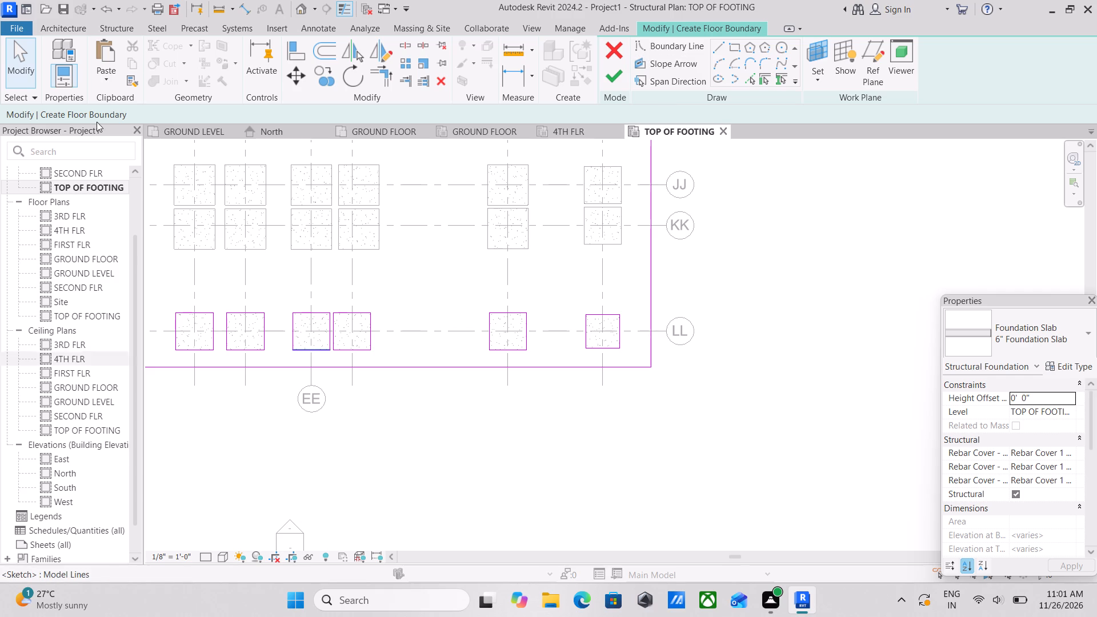
click(736, 43)
middle_drag(741, 303, 947, 376)
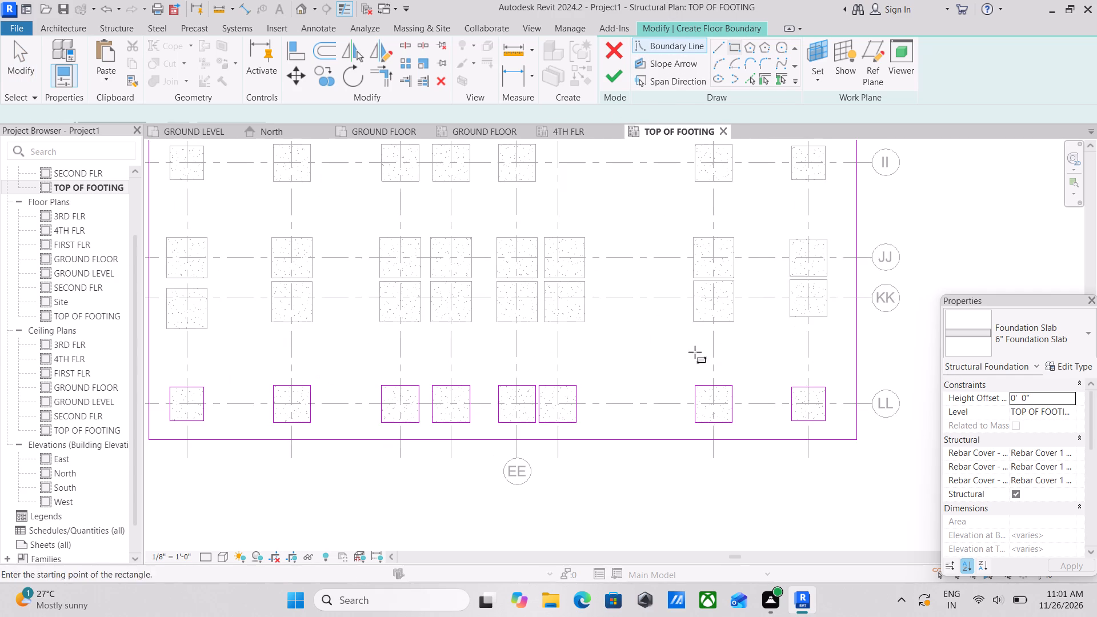
middle_drag(355, 360, 680, 362)
scroll(481, 271, up, 2)
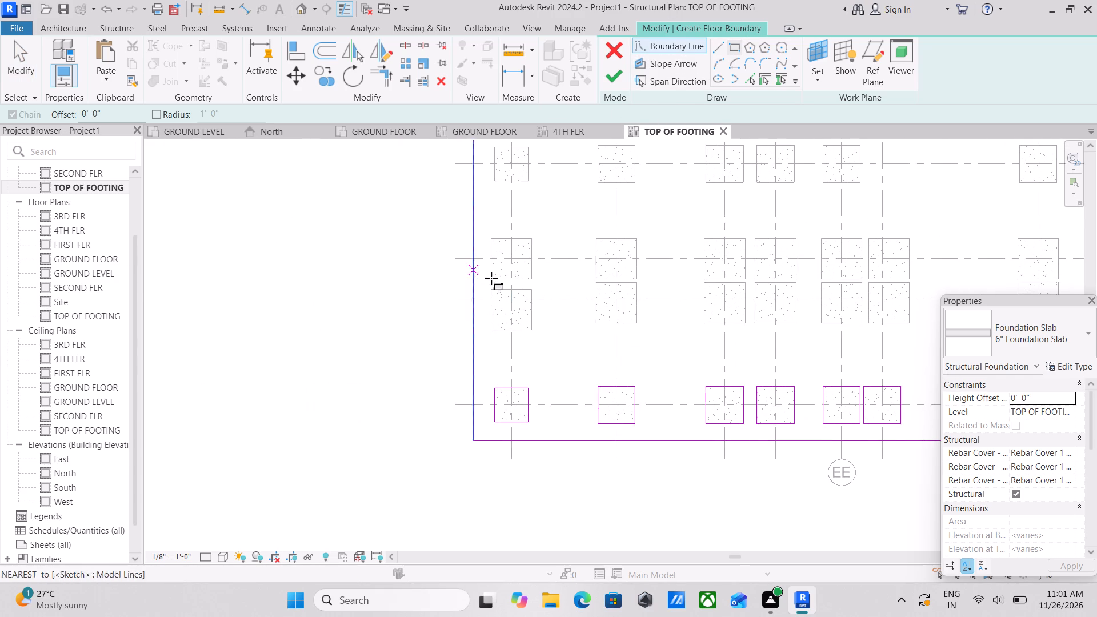
scroll(491, 278, up, 4)
click(490, 303)
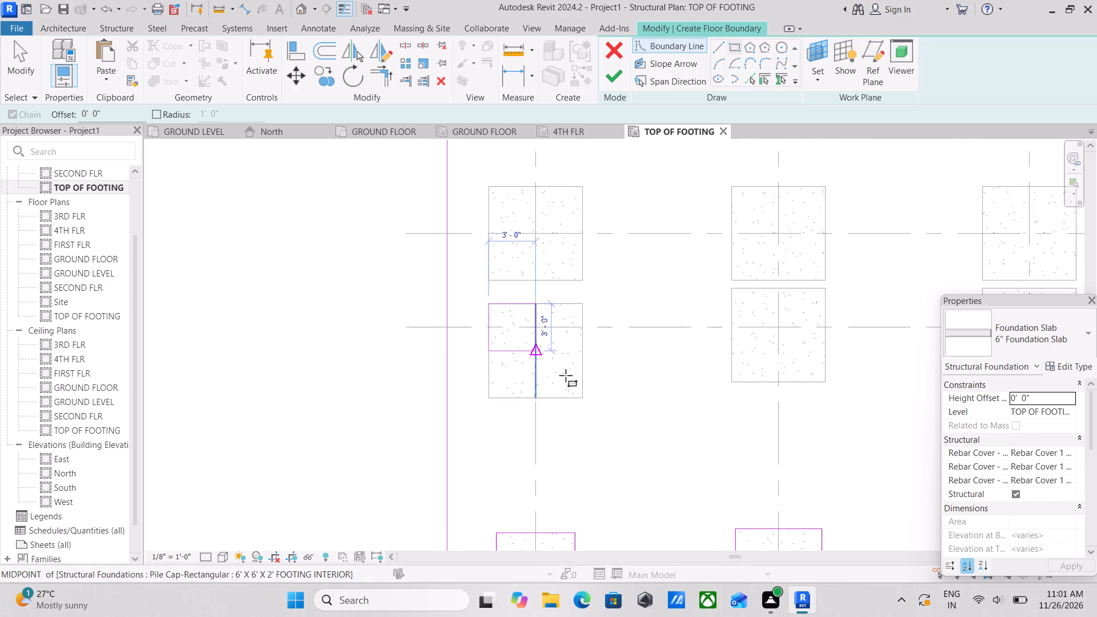
click(585, 399)
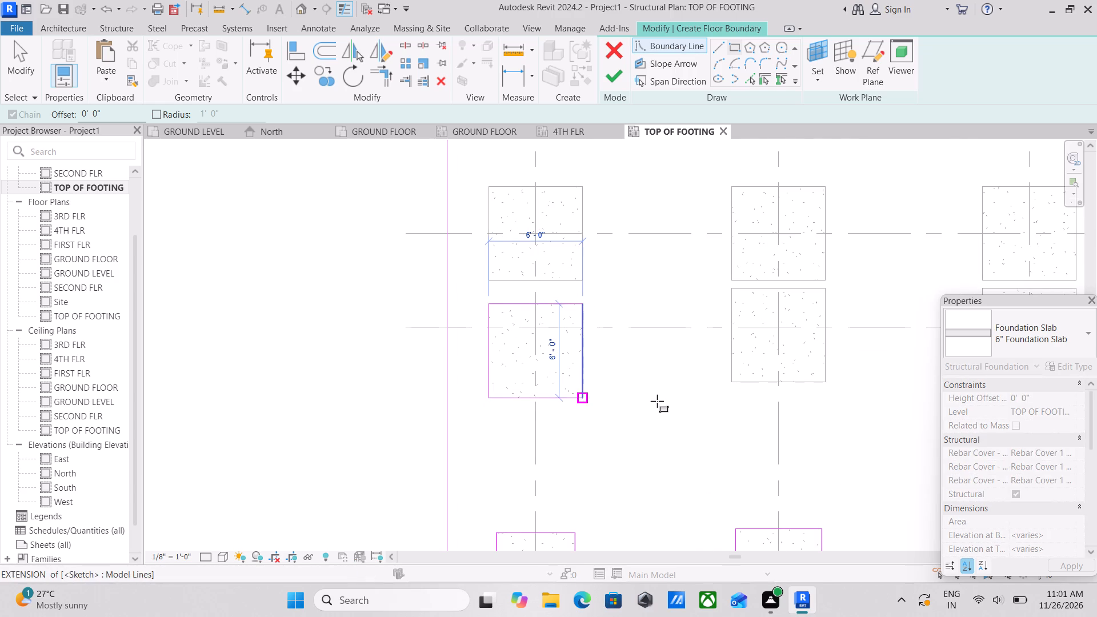
Trace 6'-0" square boundary rectangles over the footings at grids BB and CC along grid KK.
middle_drag(659, 398, 482, 376)
scroll(553, 269, up, 2)
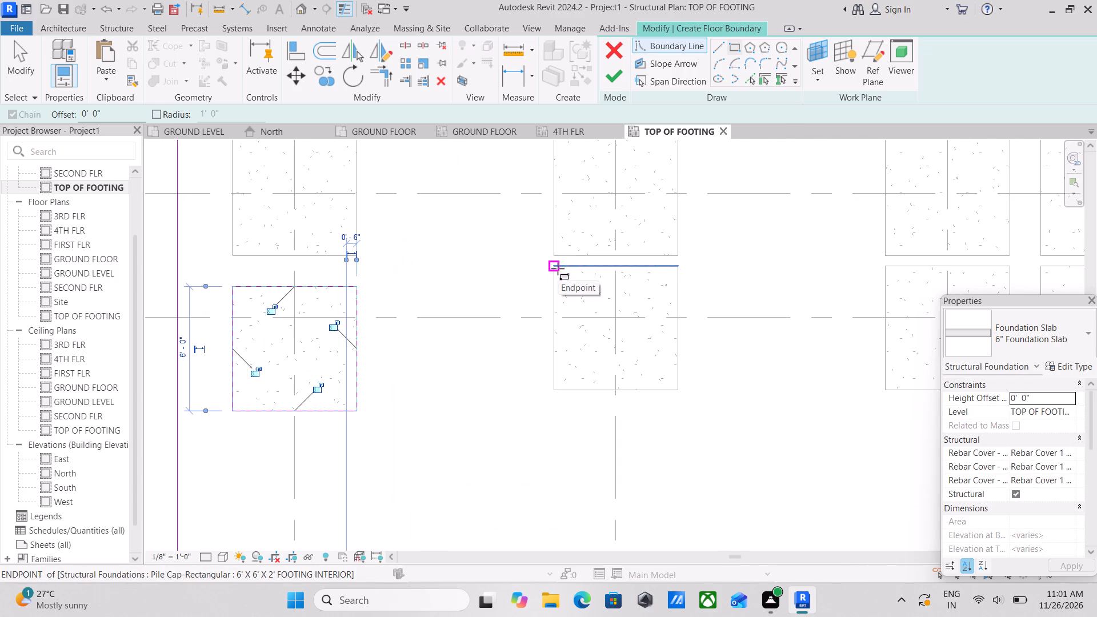
click(558, 269)
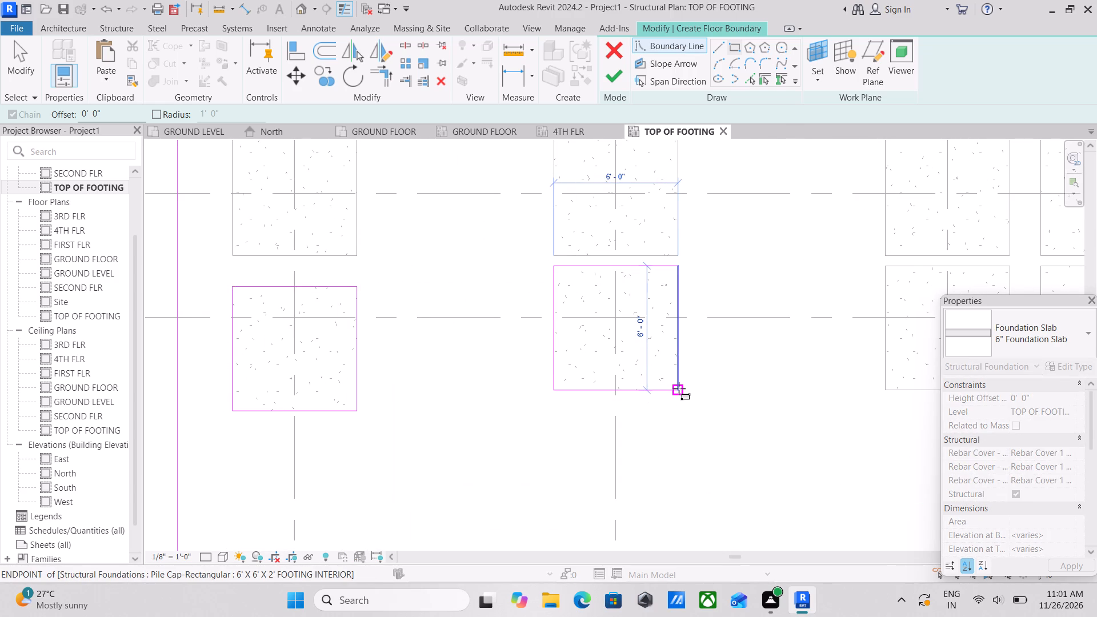
click(679, 388)
middle_drag(744, 290, 522, 292)
scroll(690, 275, up, 1)
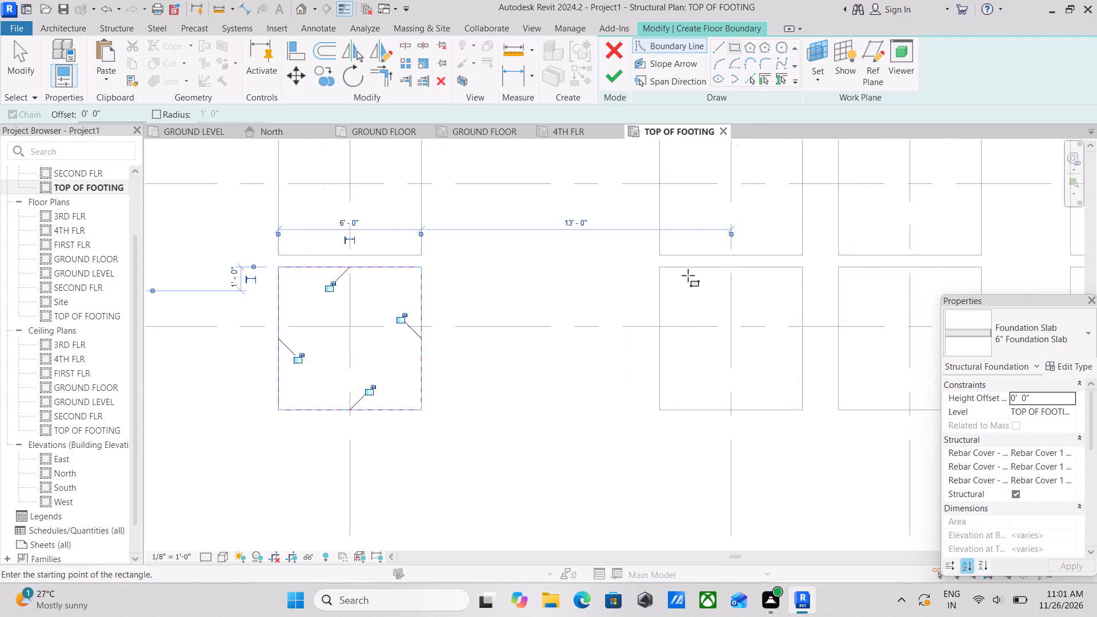
click(660, 271)
middle_drag(742, 348, 607, 306)
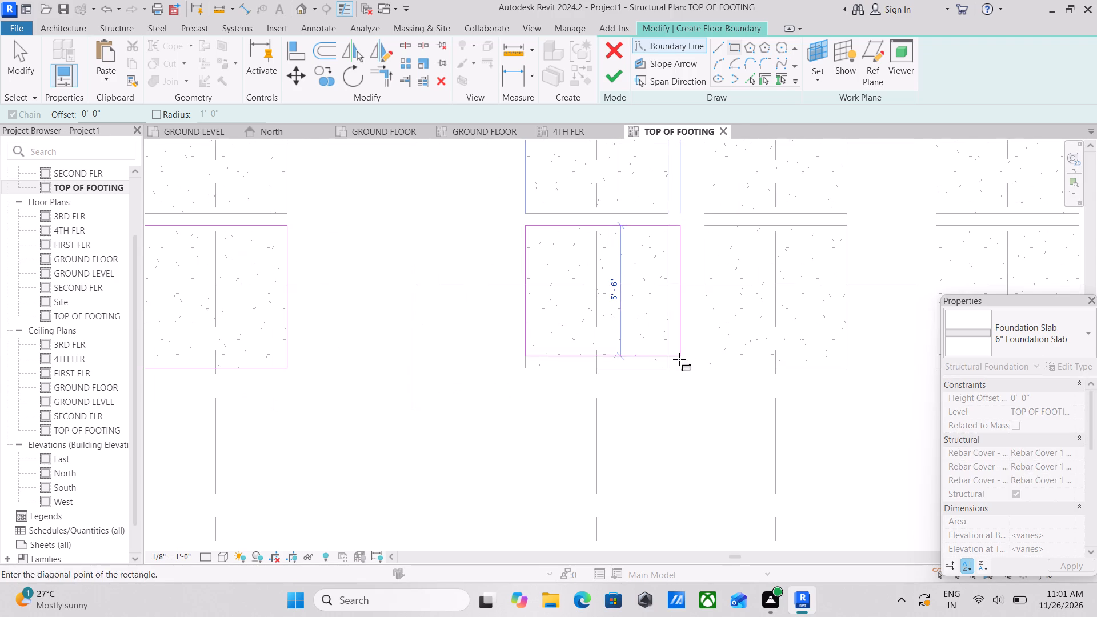
click(667, 368)
middle_drag(680, 282, 583, 314)
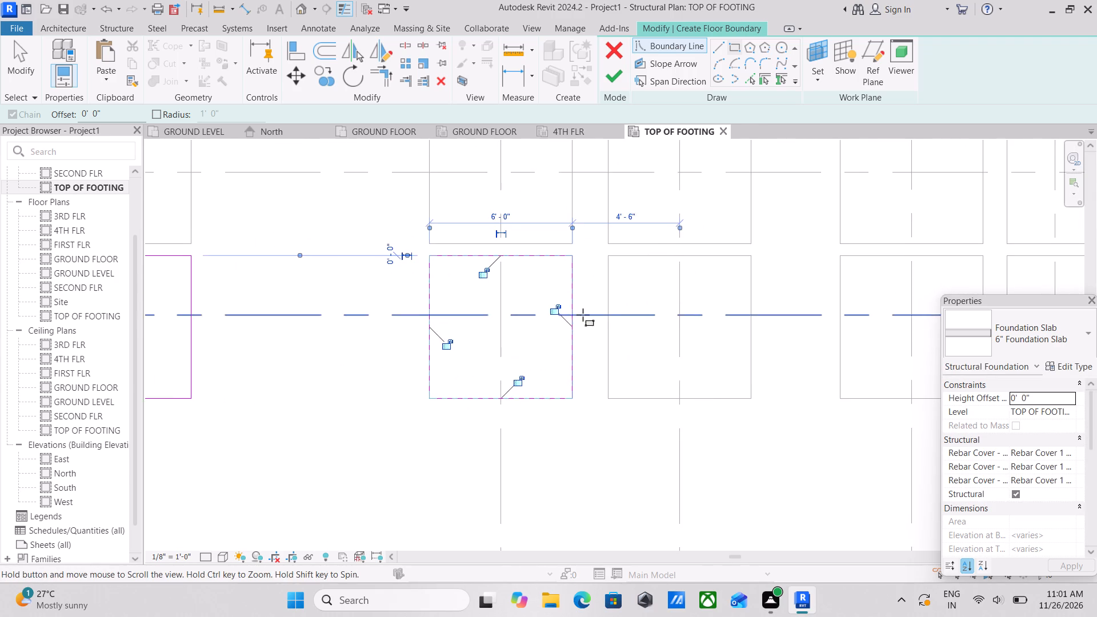
Trace 6'-0" square boundary rectangles over the interior footings at grids DD and EE along grid KK.
scroll(619, 249, up, 1)
click(607, 260)
middle_drag(708, 353, 610, 322)
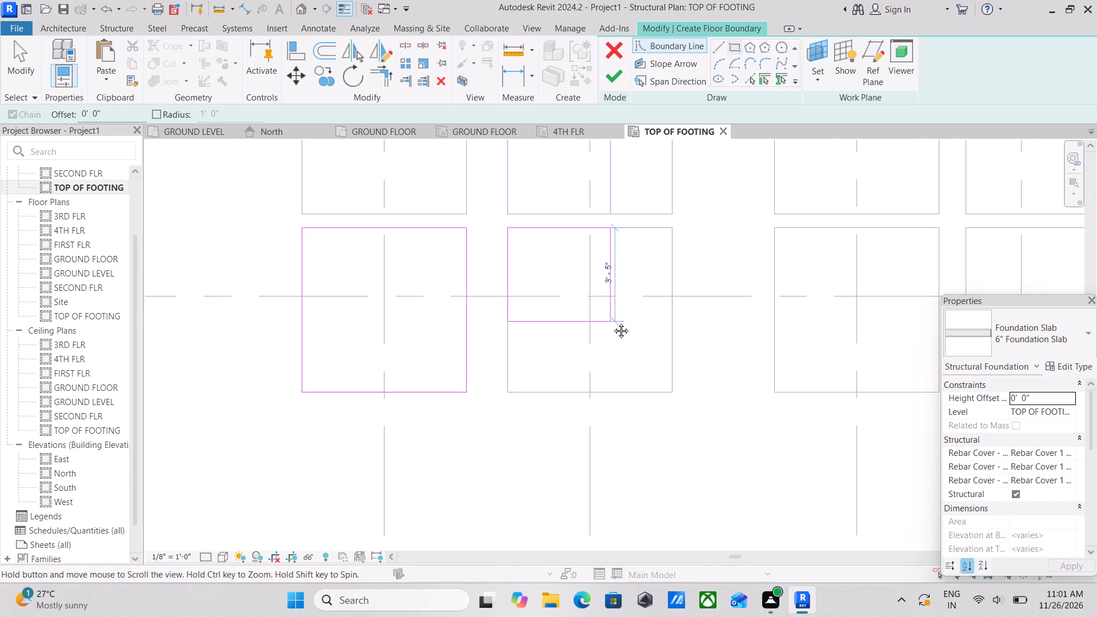
click(668, 393)
scroll(694, 223, down, 1)
middle_drag(694, 223, 535, 245)
scroll(610, 239, up, 2)
click(606, 254)
middle_drag(727, 370, 683, 359)
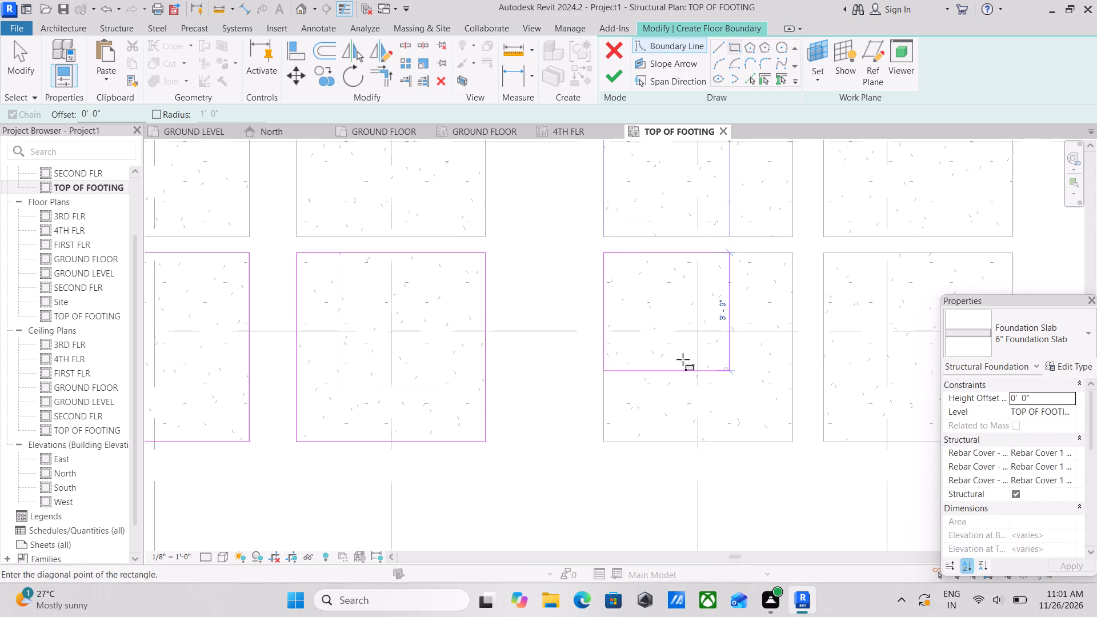
middle_drag(683, 359, 579, 314)
click(647, 386)
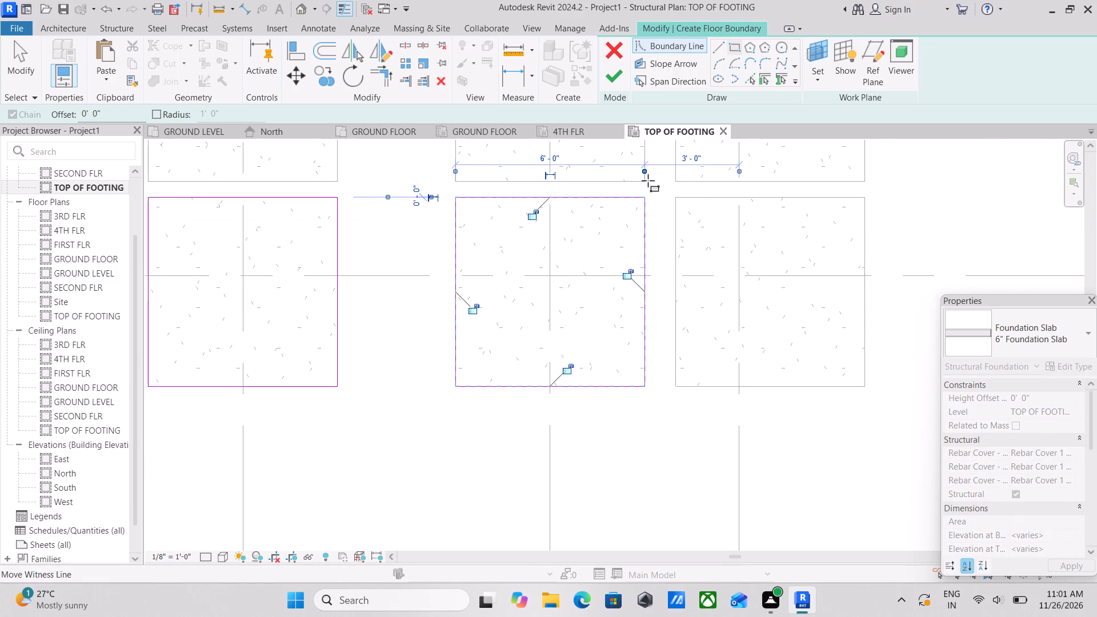
Trace 6'-0" square boundary rectangles over the interior footings at grids FF and GG along grid KK.
middle_drag(648, 181, 567, 205)
click(599, 222)
middle_drag(692, 336, 590, 295)
click(680, 368)
scroll(553, 238, down, 6)
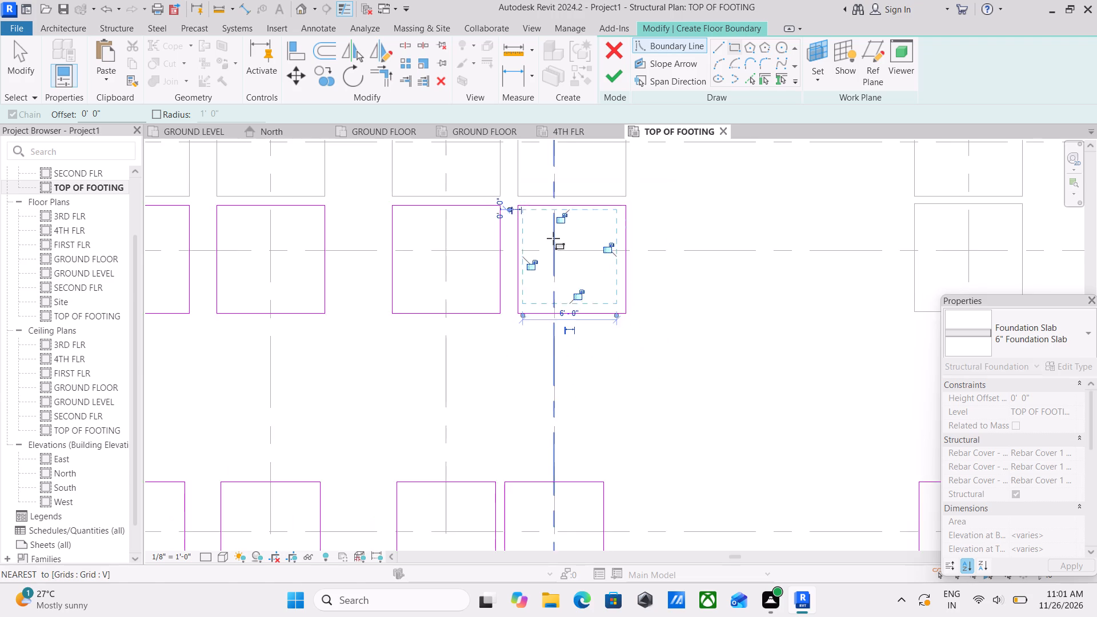
scroll(553, 238, down, 1)
middle_drag(553, 238, 567, 307)
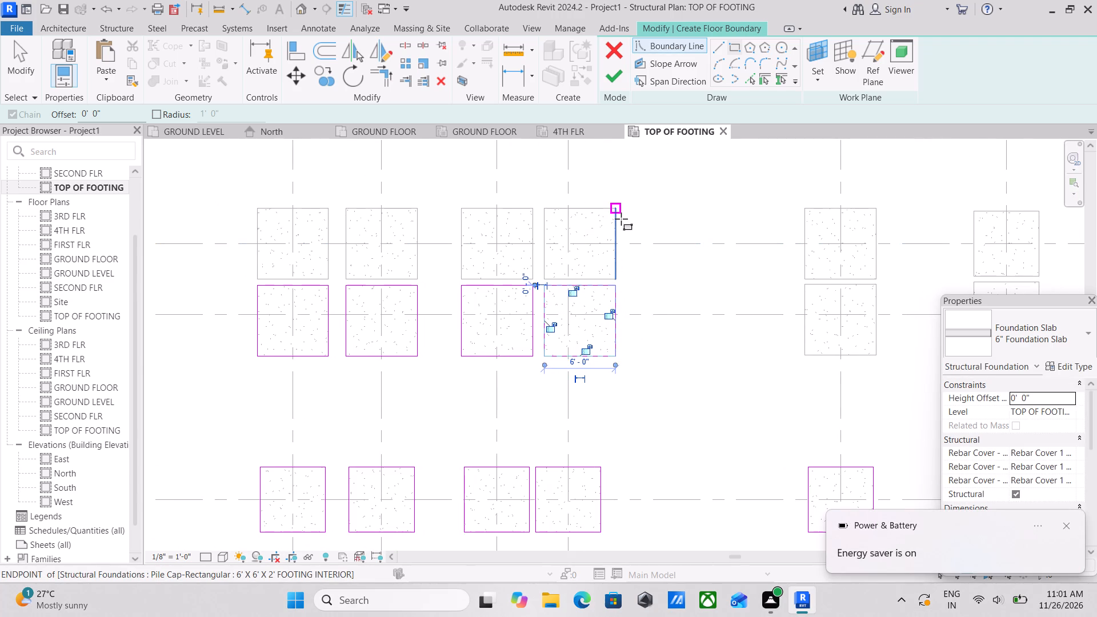
scroll(700, 299, up, 4)
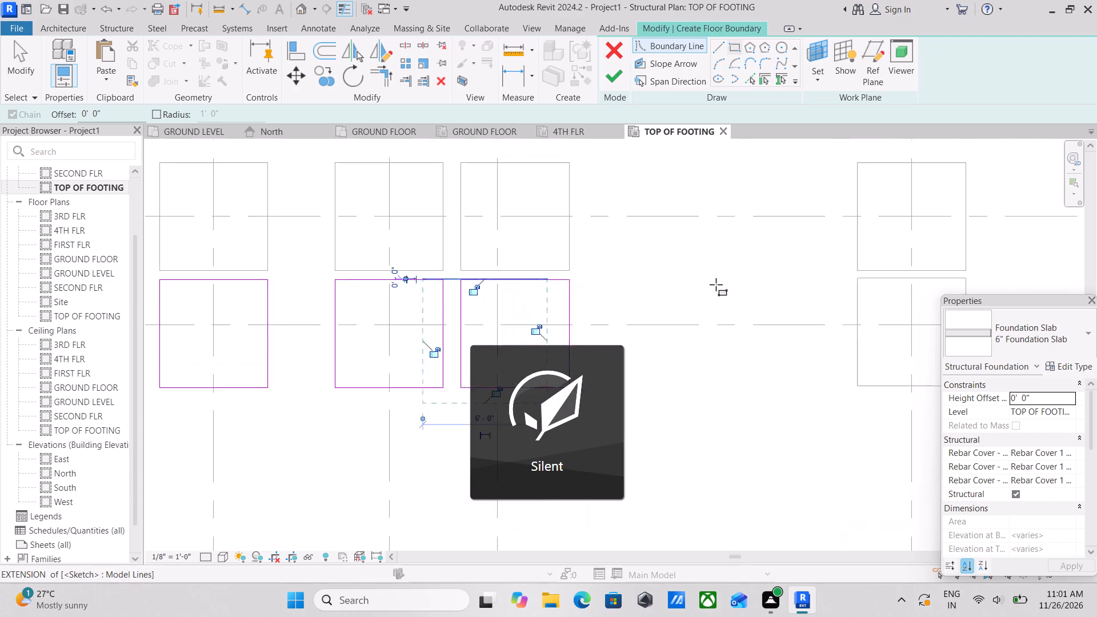
middle_drag(714, 283, 448, 227)
click(615, 226)
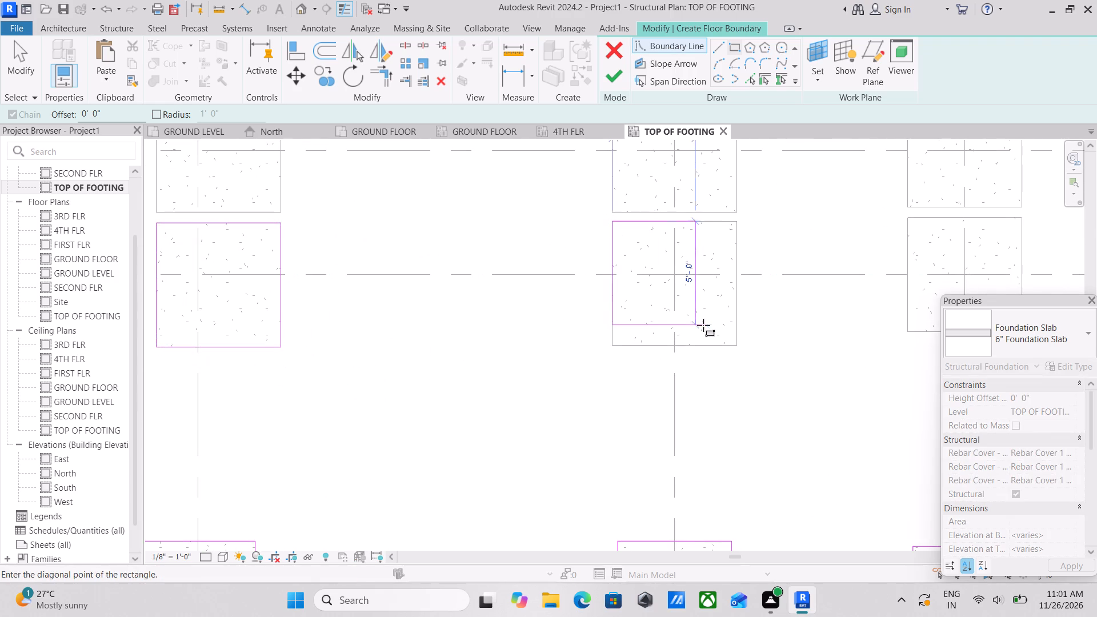
middle_drag(702, 323, 588, 279)
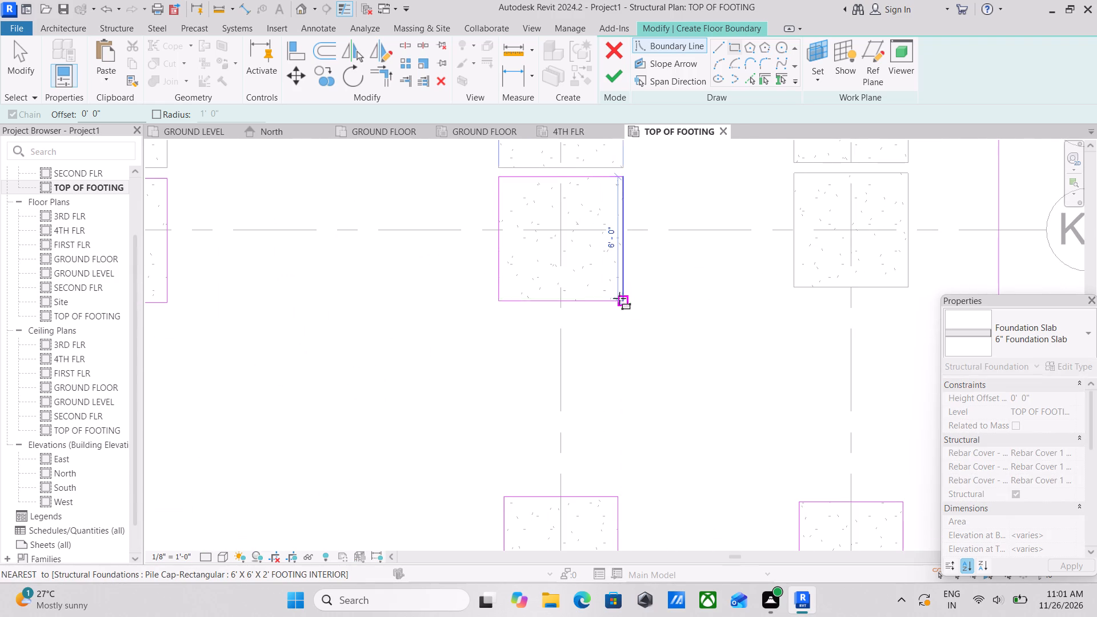
click(618, 300)
Trace a 5'-6" square boundary rectangle over the exterior footing at grids HH and KK.
scroll(656, 287, down, 3)
middle_drag(656, 287, 519, 295)
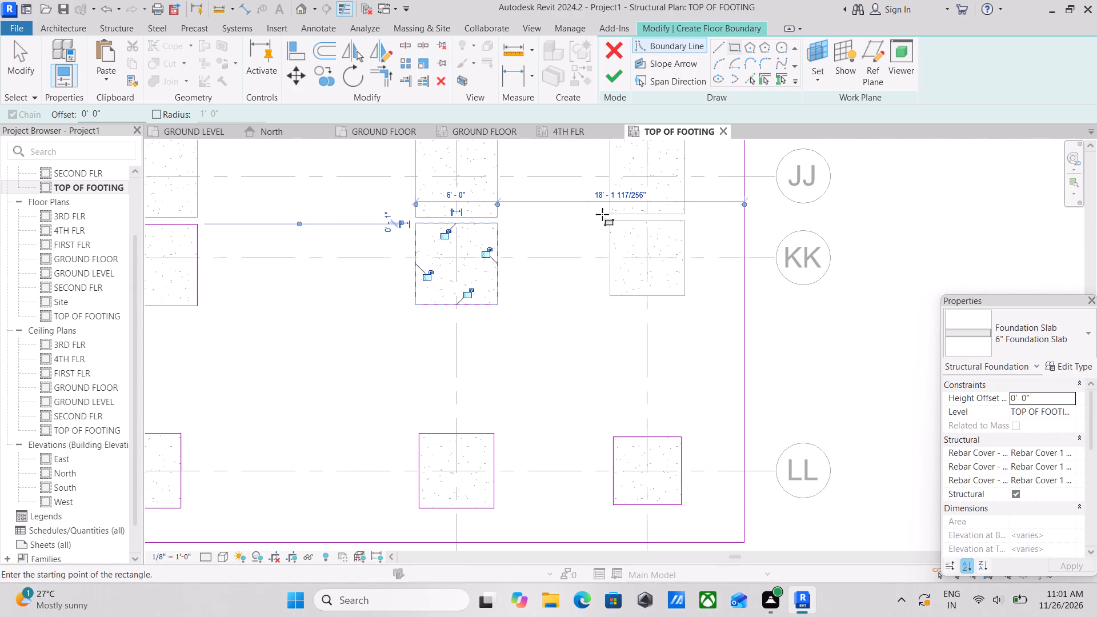
click(613, 223)
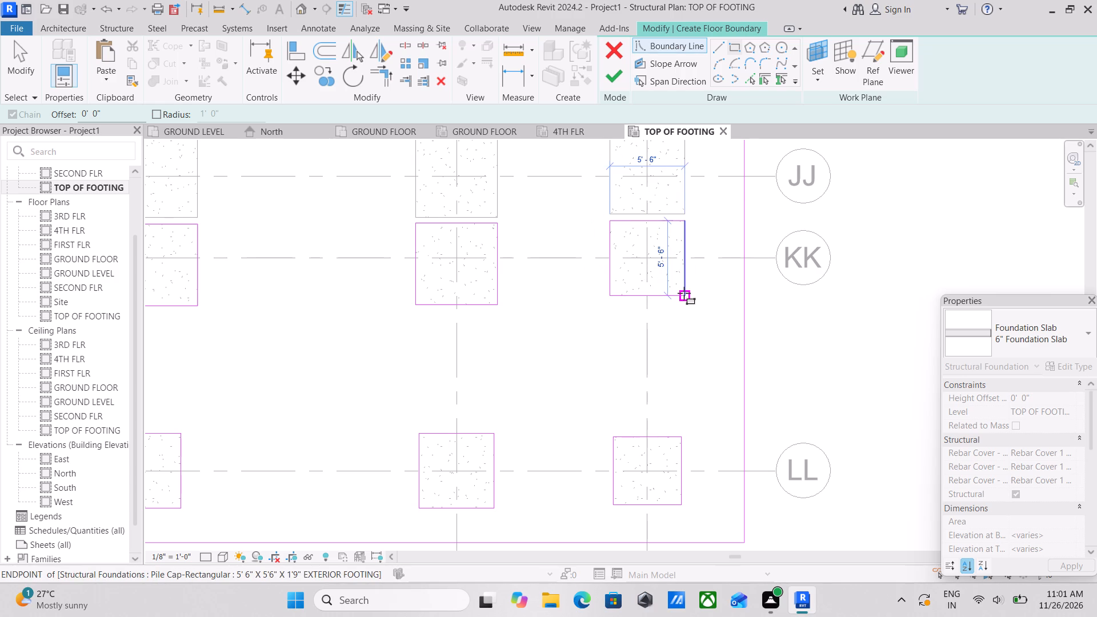
click(684, 293)
Trace a 6'-0" square boundary rectangle over the footing at grids AA and JJ, corner to corner.
scroll(543, 327, down, 3)
scroll(395, 320, down, 2)
middle_drag(395, 320, 636, 313)
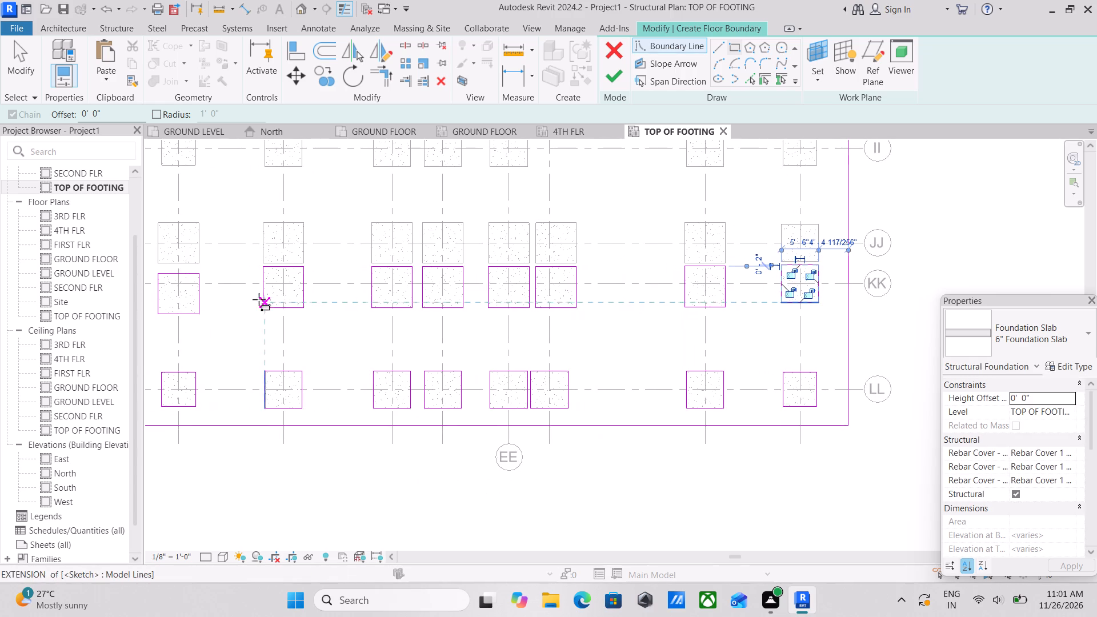
middle_drag(237, 308, 541, 322)
scroll(492, 207, up, 4)
scroll(421, 256, up, 3)
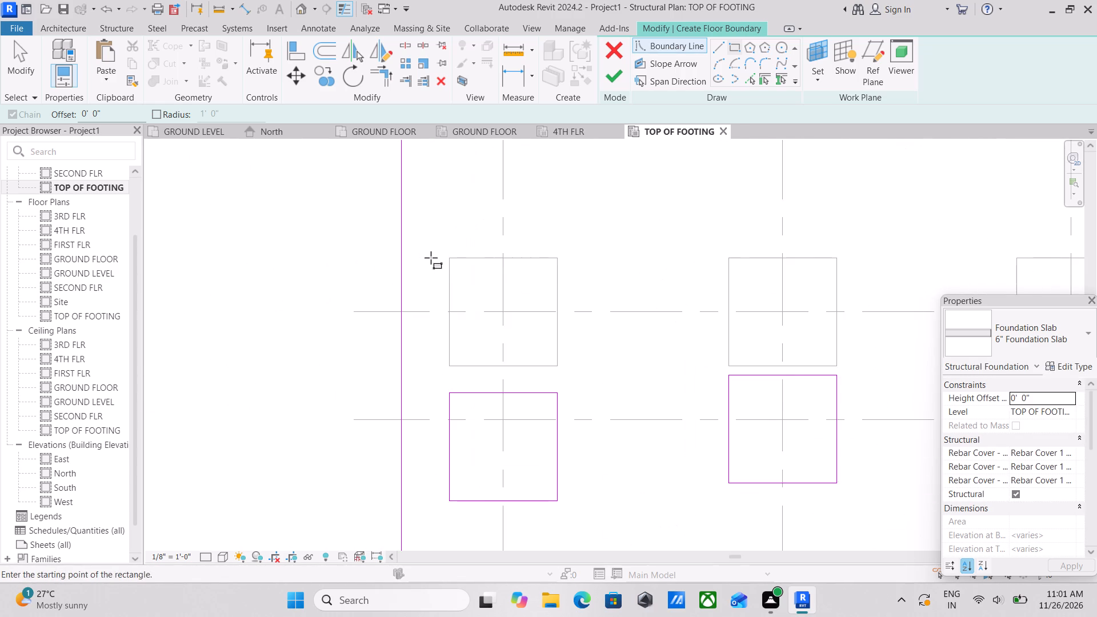
click(452, 258)
middle_drag(521, 334, 501, 314)
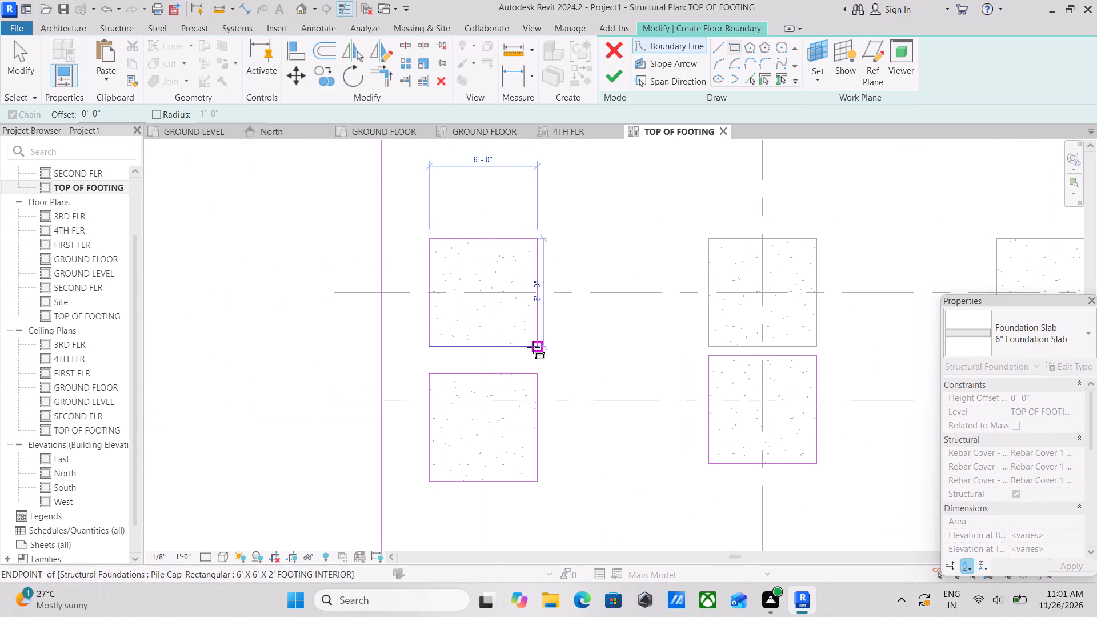
click(534, 347)
Trace 6'-0" square boundary rectangles over the interior footings at grids BB and CC along grid JJ.
scroll(535, 237, up, 9)
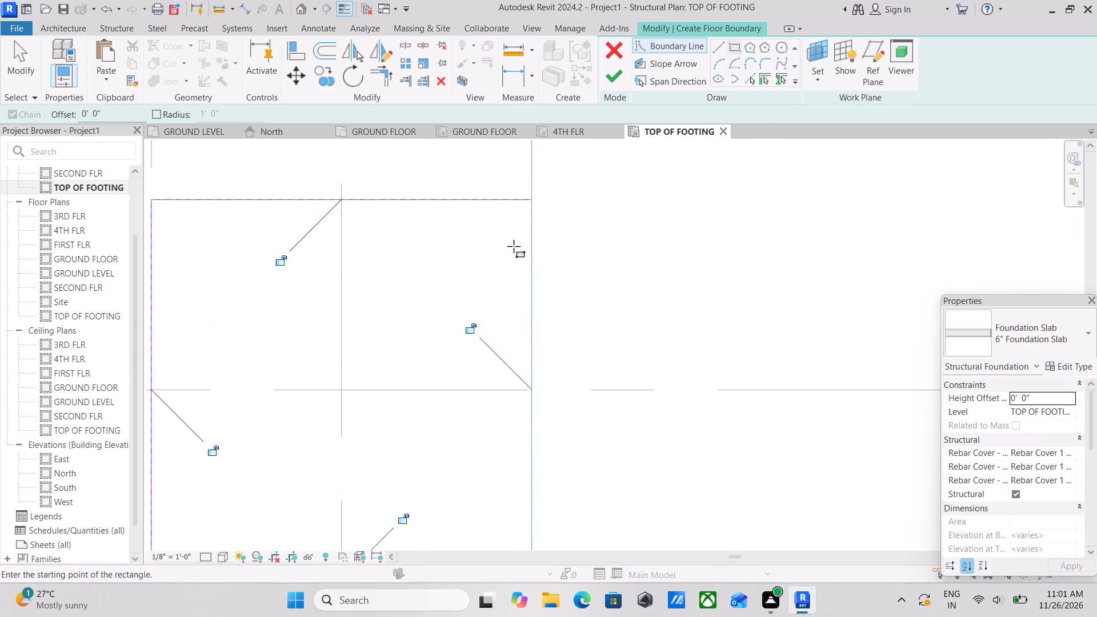
scroll(551, 206, down, 5)
middle_drag(587, 223, 370, 205)
middle_drag(501, 198, 350, 221)
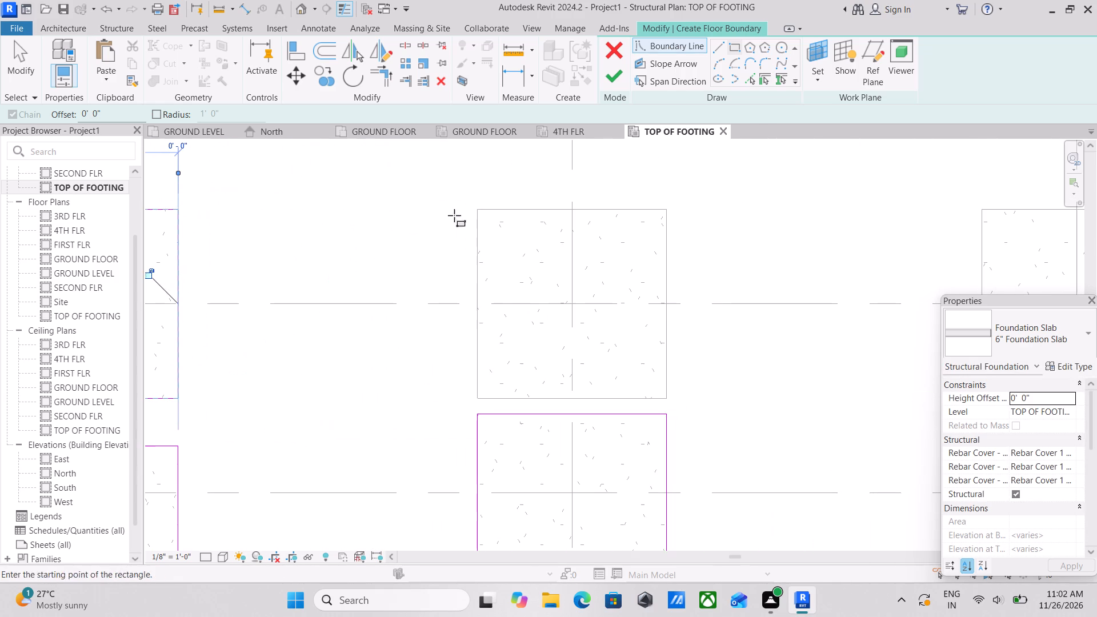
click(480, 214)
middle_drag(546, 293, 429, 230)
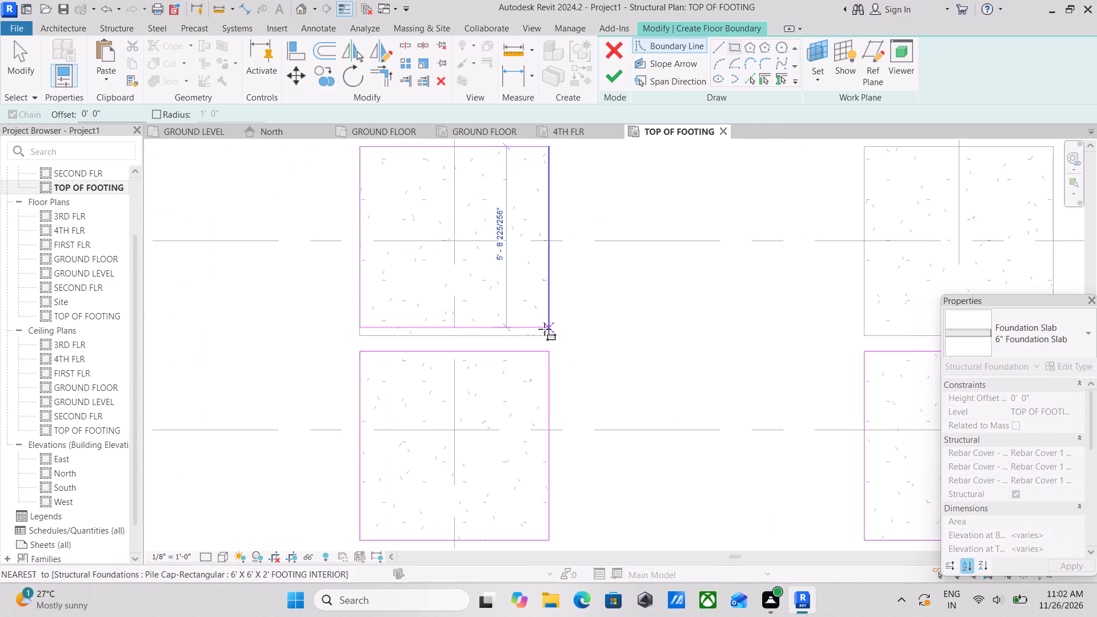
click(548, 337)
scroll(603, 290, down, 1)
middle_drag(603, 290, 315, 279)
middle_drag(415, 268, 341, 348)
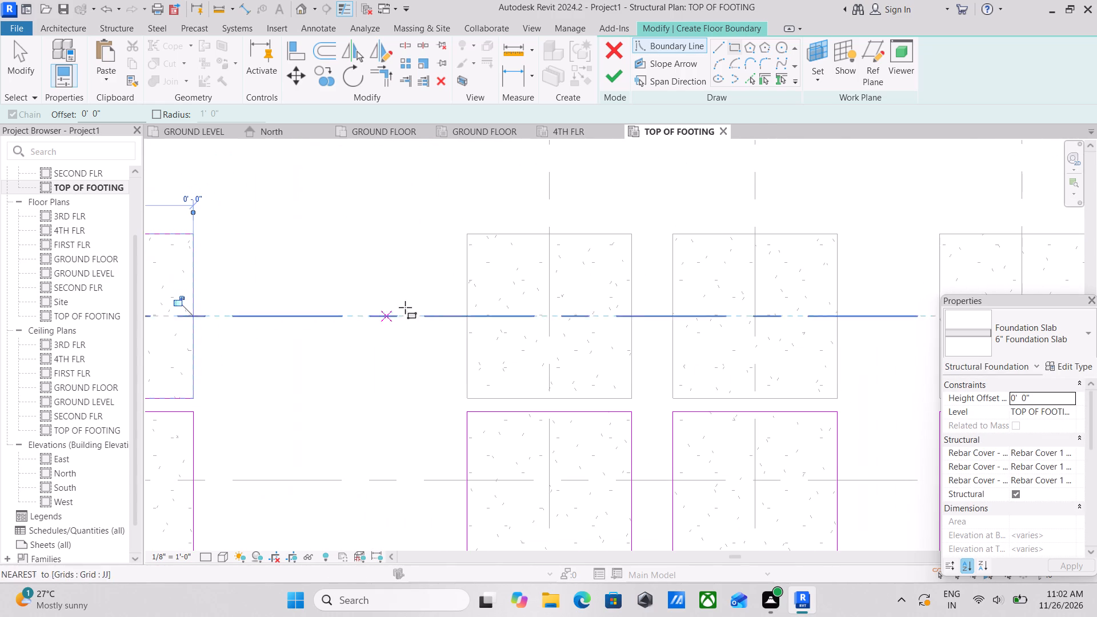
click(466, 238)
middle_drag(531, 339, 442, 285)
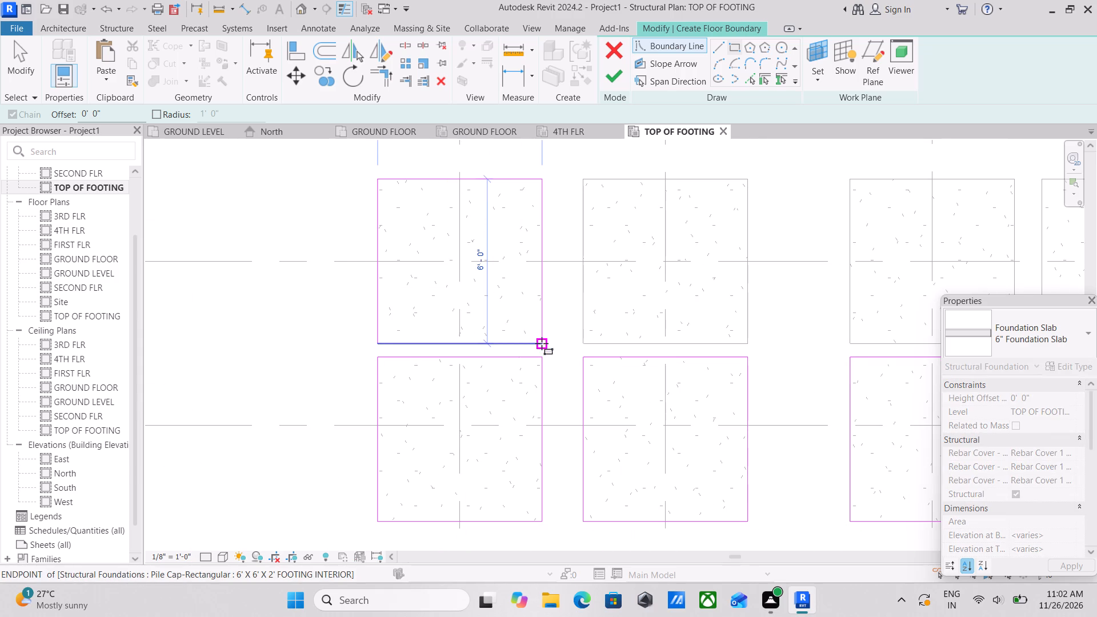
click(542, 343)
Trace 6'-0" square boundary rectangles over the interior footings at grids DD and EE along grid JJ.
middle_drag(485, 265, 330, 275)
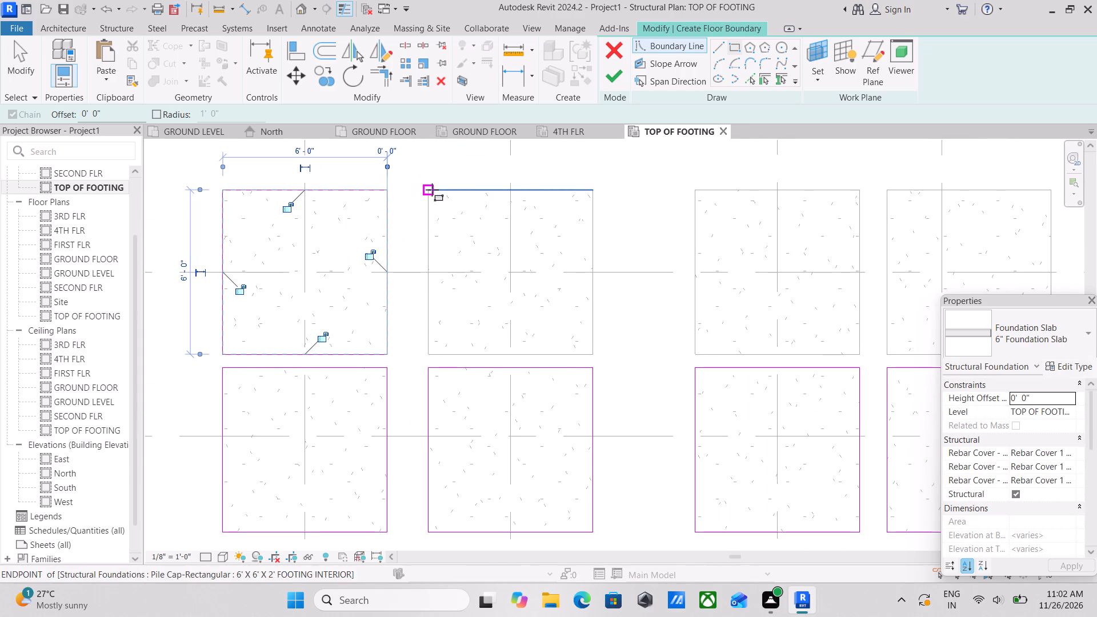
click(432, 190)
middle_drag(502, 295, 413, 268)
click(505, 330)
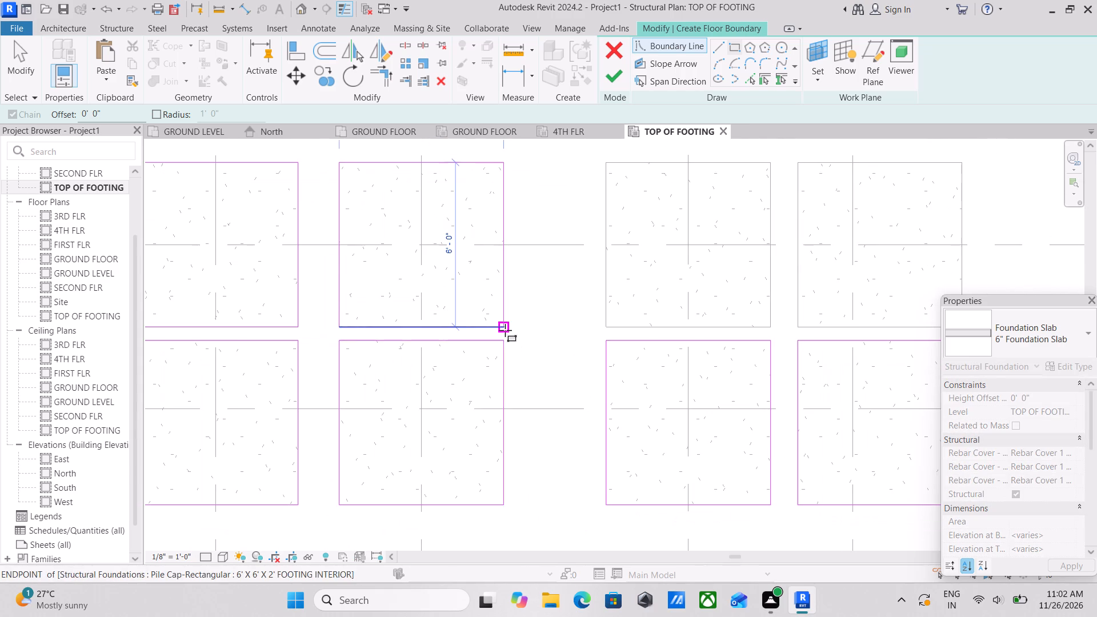
middle_drag(518, 319, 345, 380)
click(437, 226)
middle_drag(512, 318, 469, 310)
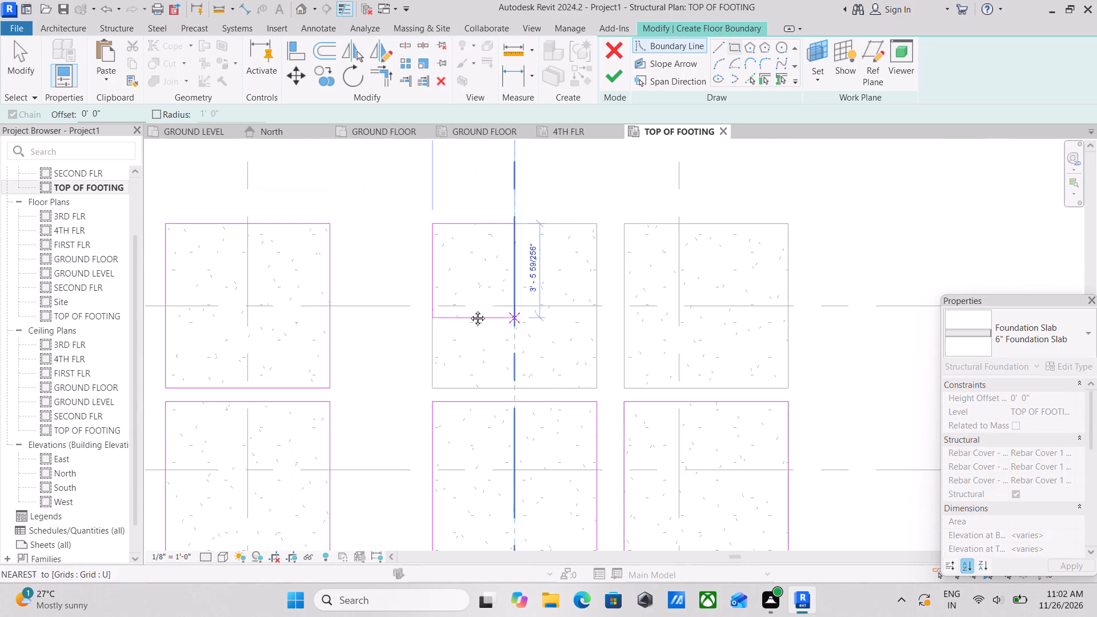
middle_drag(469, 310, 445, 307)
click(529, 376)
Trace 6'-0" square boundary rectangles over the interior footings at grids FF and GG along grid JJ.
middle_drag(484, 263, 297, 286)
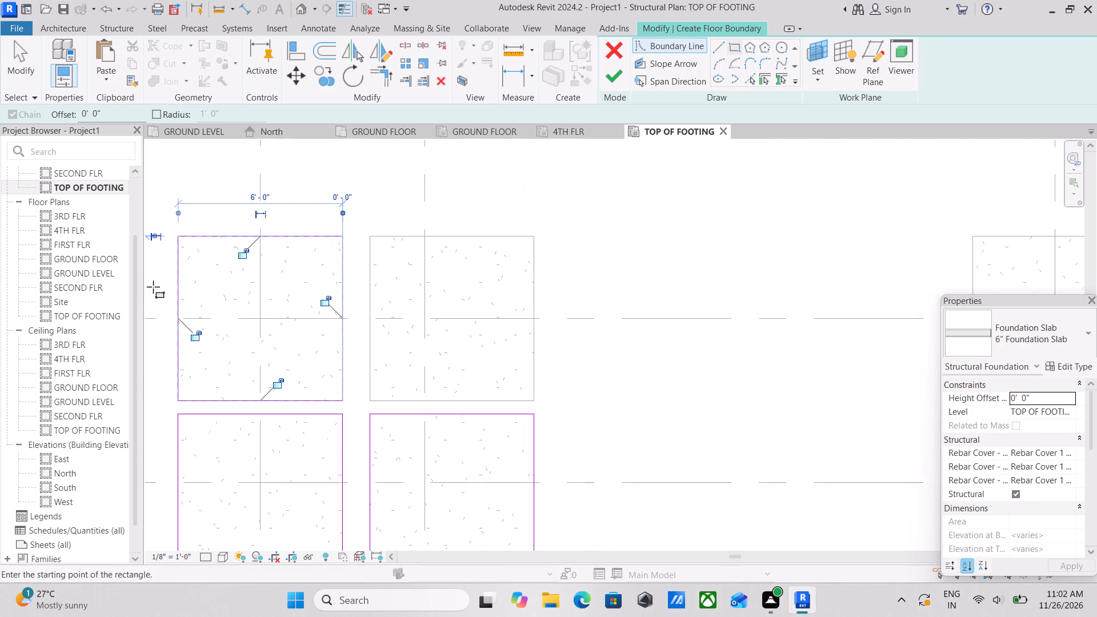
click(370, 236)
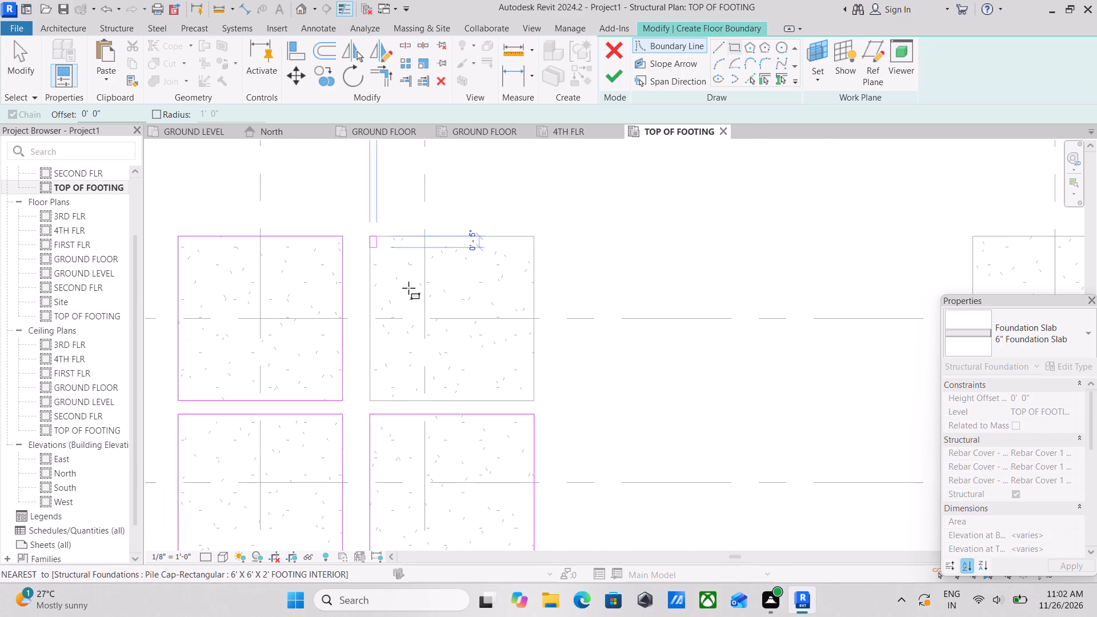
middle_drag(457, 322, 426, 256)
click(506, 331)
scroll(591, 303, down, 3)
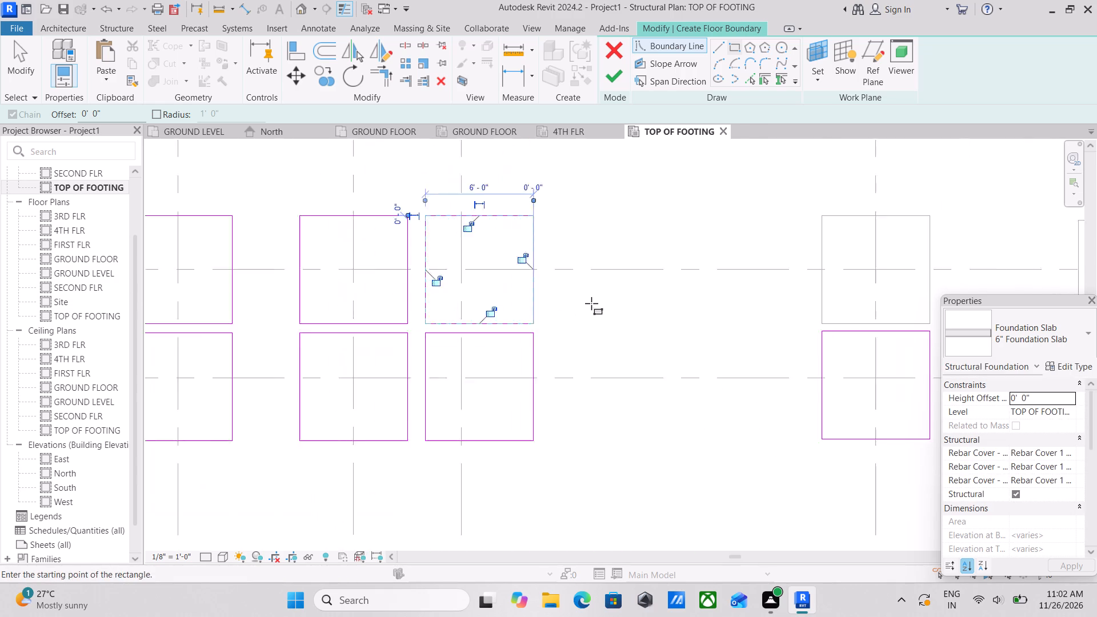
scroll(591, 303, down, 1)
middle_drag(648, 316, 536, 336)
click(684, 245)
middle_drag(719, 305, 667, 285)
click(719, 317)
Trace a 5'-6" square boundary rectangle over the exterior footing at grids HH and JJ.
middle_drag(737, 324, 643, 336)
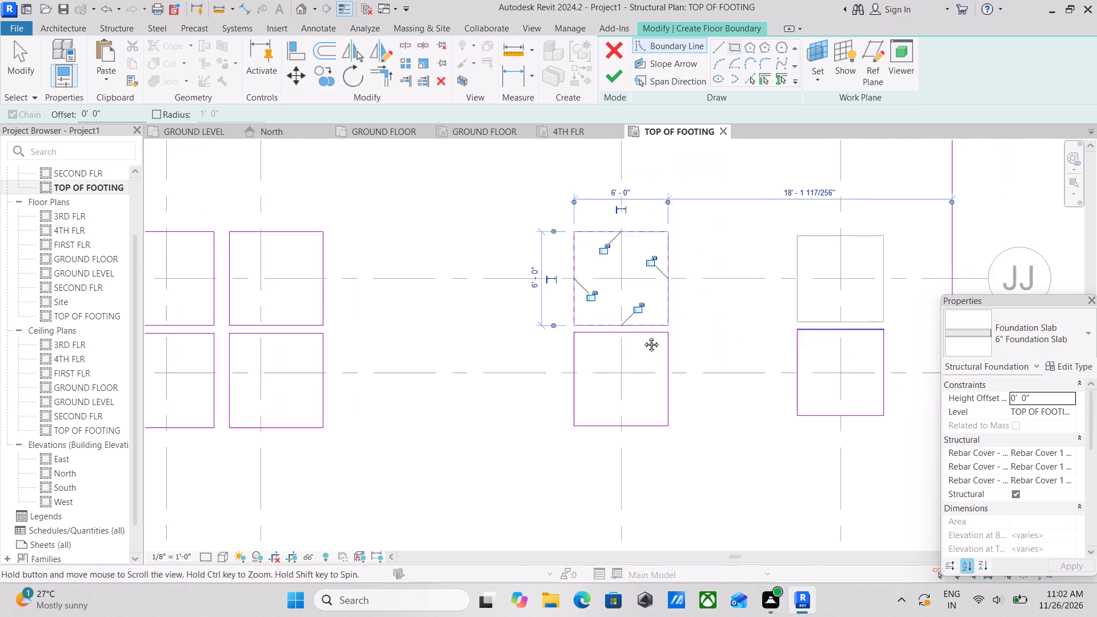
middle_drag(643, 336, 588, 350)
scroll(707, 283, up, 2)
middle_drag(707, 283, 602, 308)
click(595, 273)
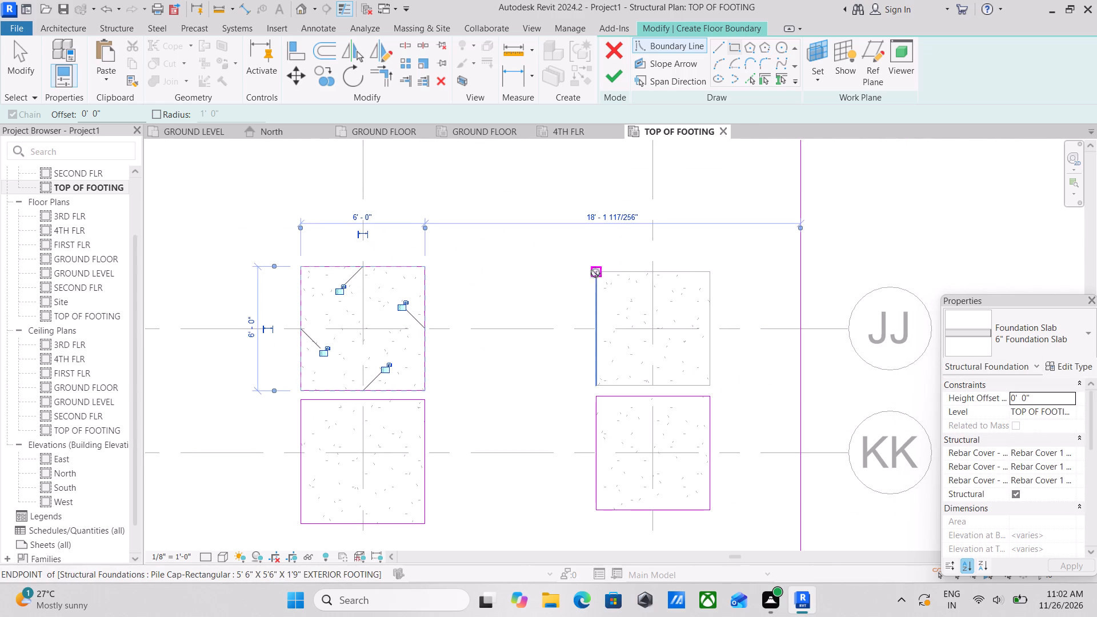
middle_drag(631, 312, 611, 303)
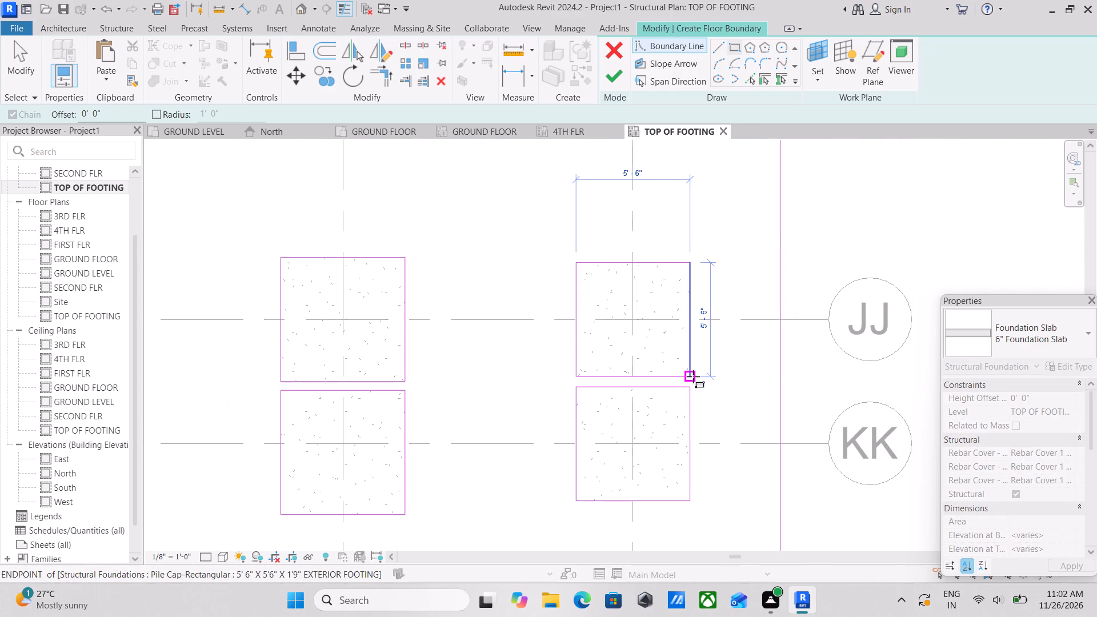
click(693, 376)
Trace a 5'-0" square boundary rectangle over the corner footing at grids AA and II.
scroll(693, 376, down, 3)
scroll(480, 281, down, 2)
middle_drag(318, 237, 719, 301)
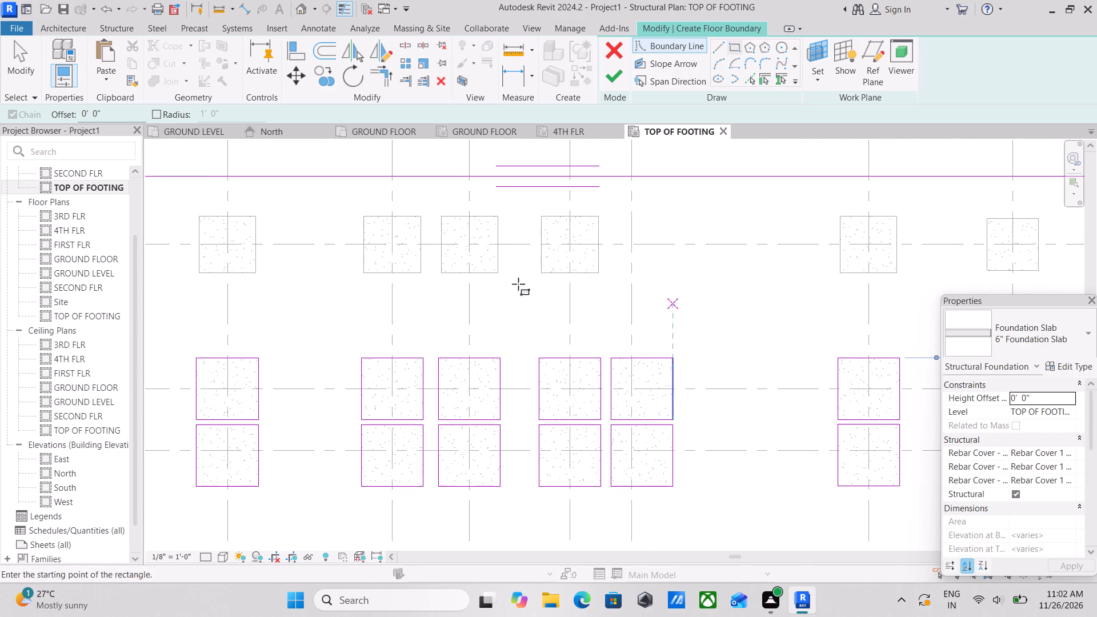
scroll(393, 259, down, 2)
middle_drag(297, 258, 606, 275)
scroll(462, 247, up, 3)
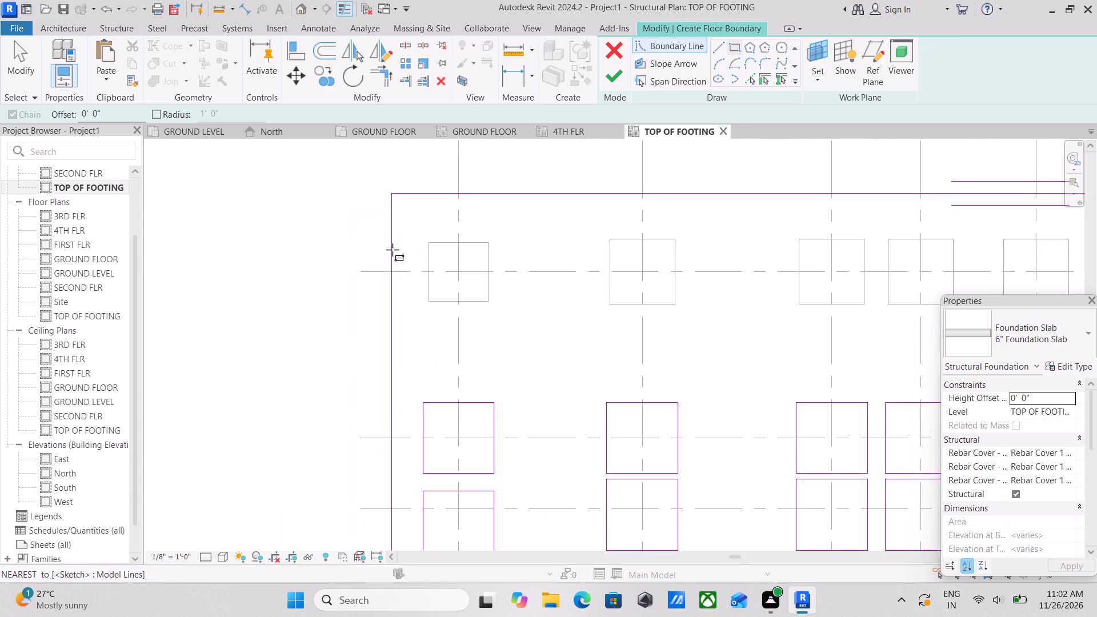
scroll(405, 243, up, 2)
click(441, 245)
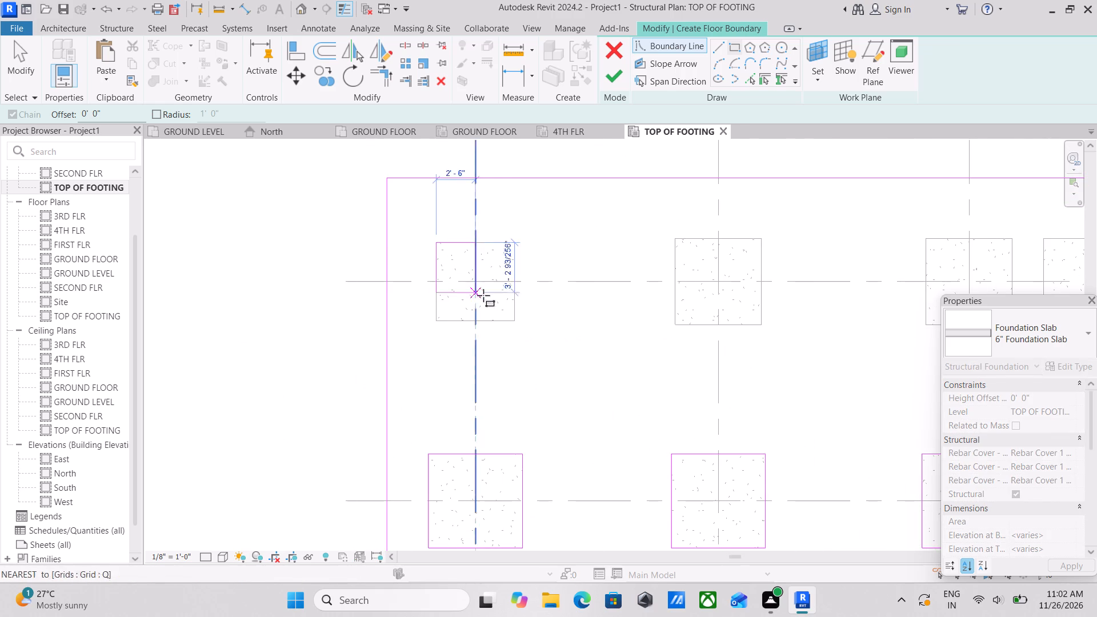
click(514, 320)
Trace a 5'-6" square boundary rectangle over the exterior footing at grids BB and II.
middle_drag(618, 370, 507, 377)
scroll(554, 290, up, 2)
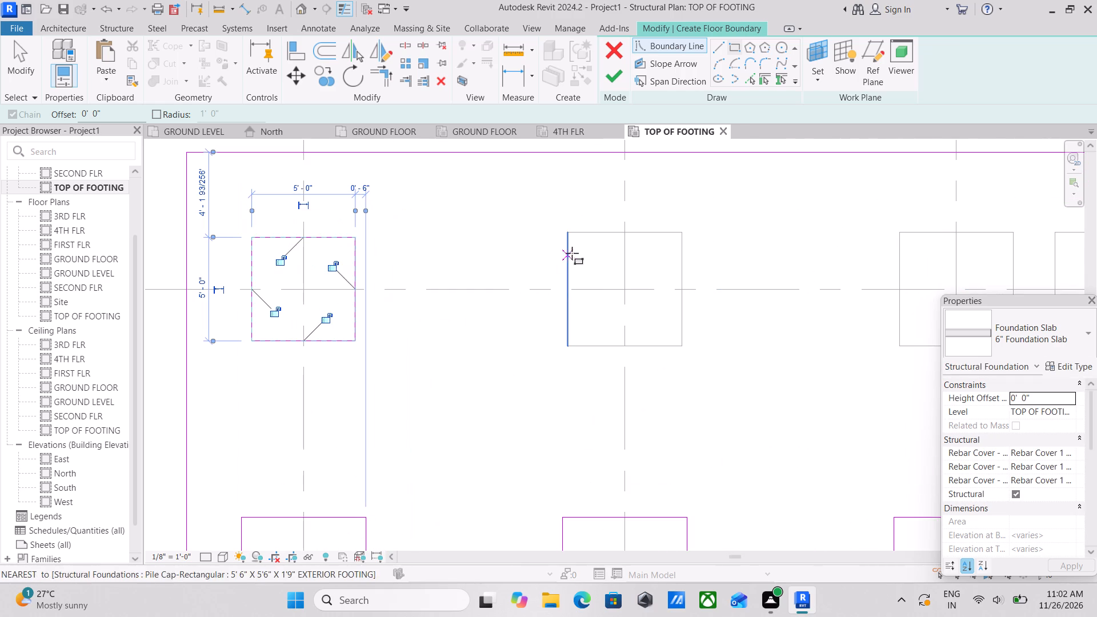
middle_drag(507, 247, 297, 294)
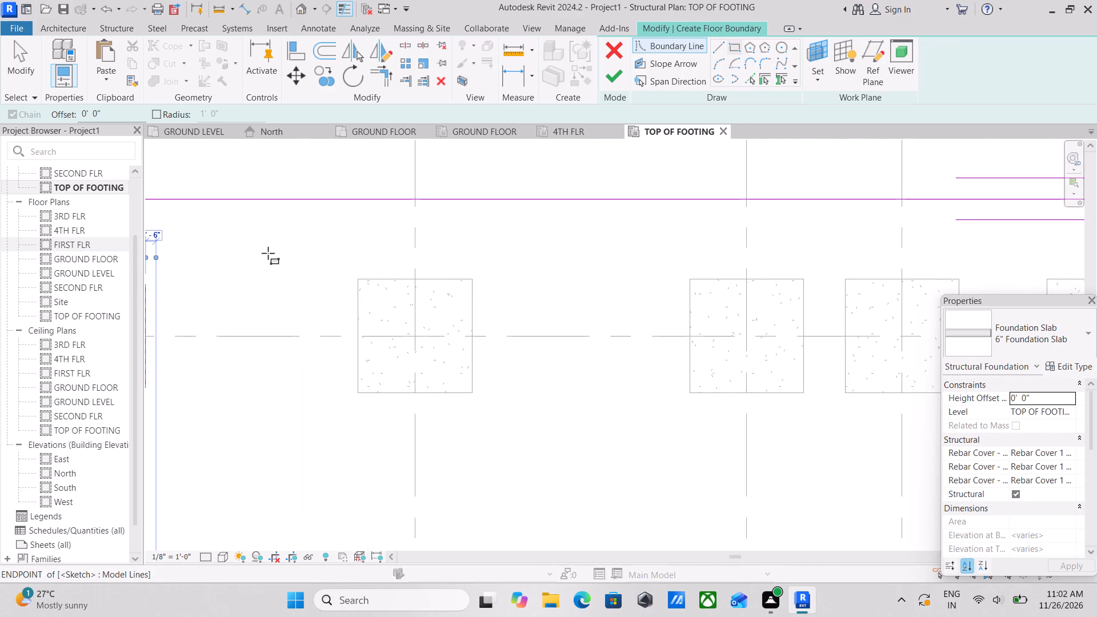
click(357, 278)
middle_drag(429, 363, 411, 334)
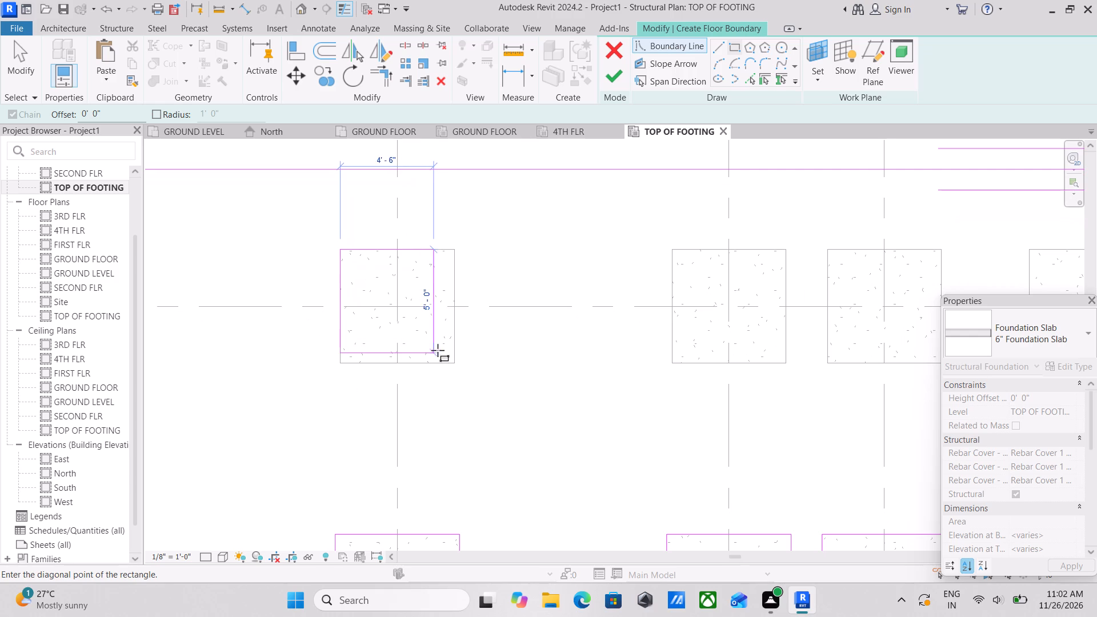
click(459, 364)
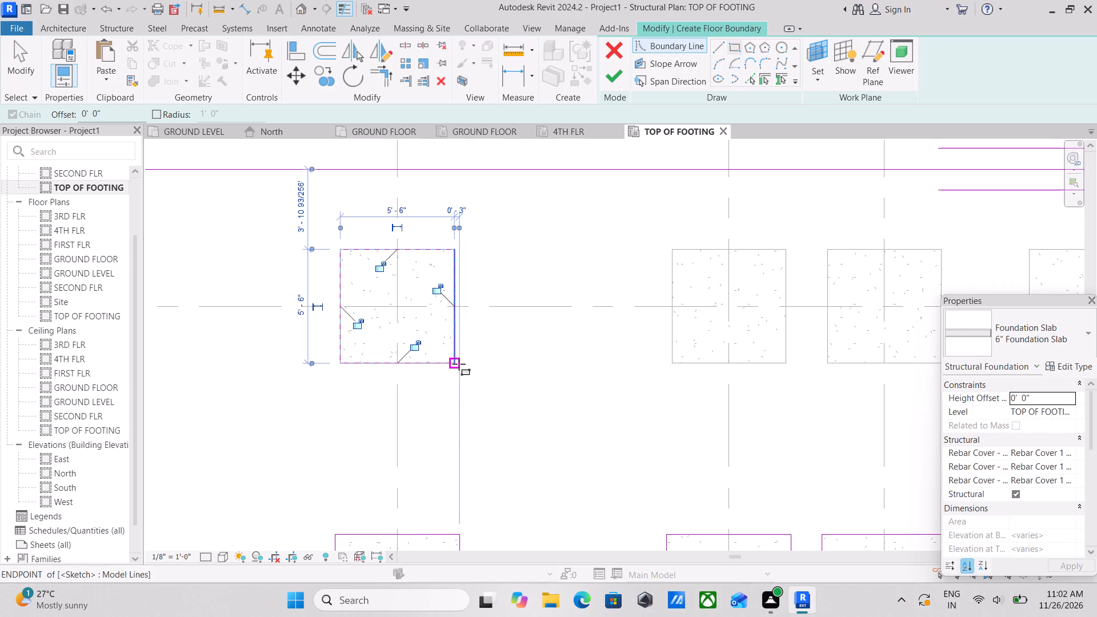
Trace 5'-6" square boundary rectangles over the exterior footings at grids CC and DD along grid II.
middle_drag(570, 368, 327, 344)
scroll(462, 202, up, 2)
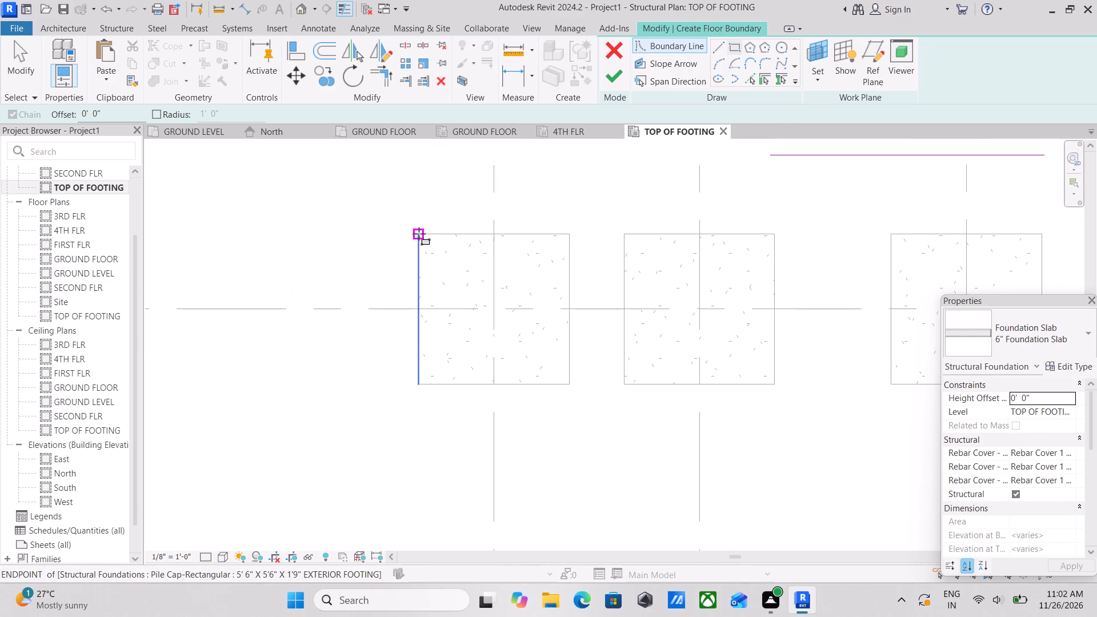
click(419, 234)
middle_drag(475, 310, 441, 284)
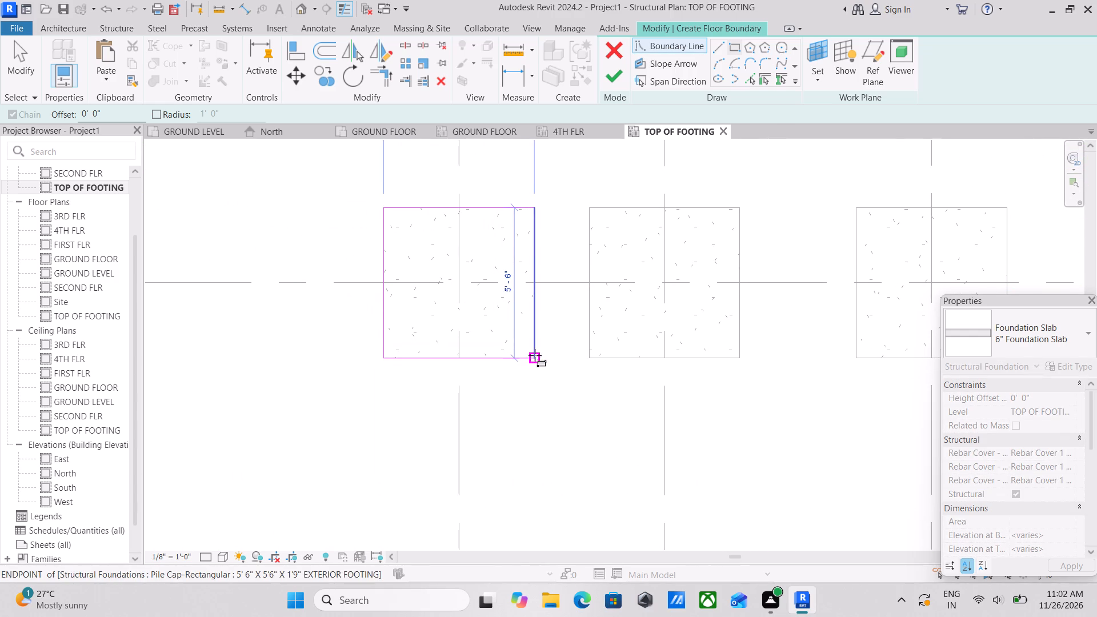
click(535, 355)
middle_drag(553, 249, 394, 273)
scroll(438, 221, up, 2)
click(429, 231)
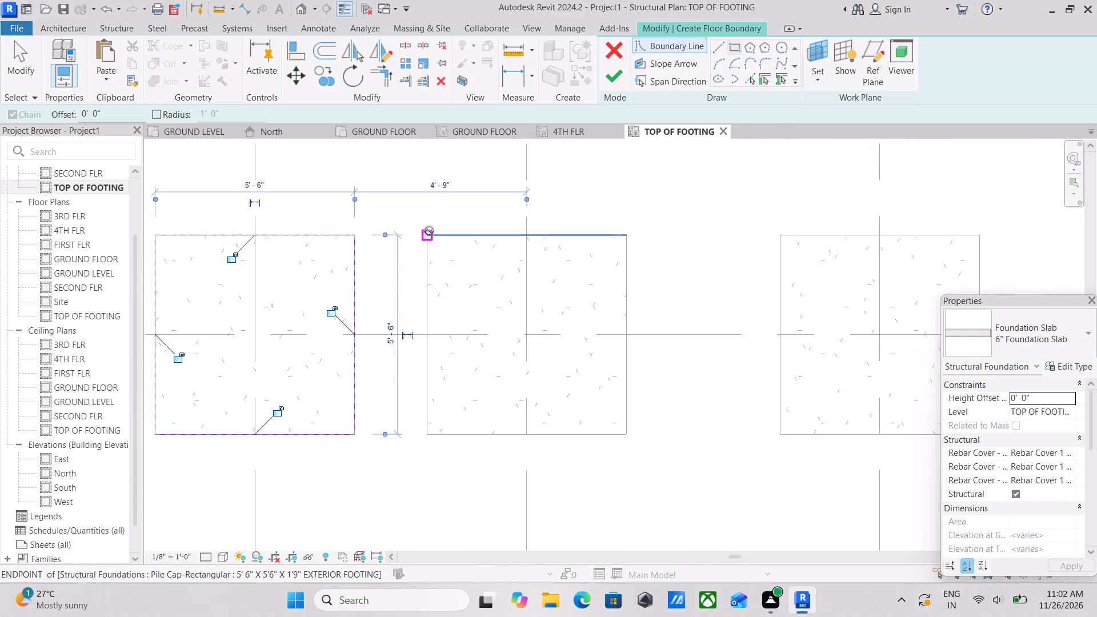
middle_drag(498, 306, 408, 267)
click(539, 391)
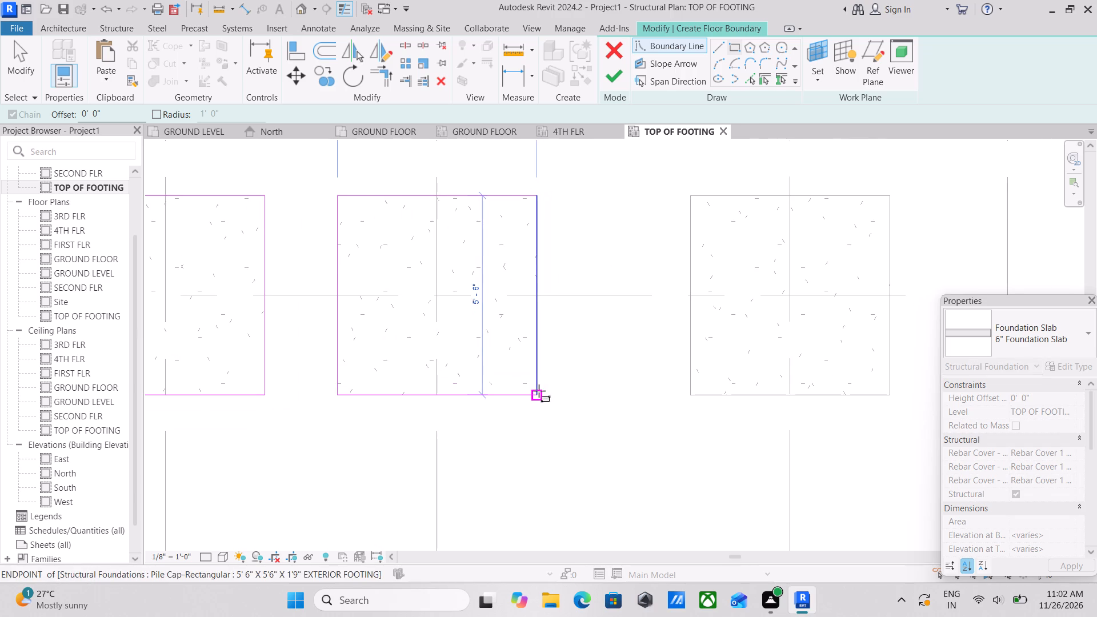
Trace 5'-6" square boundary rectangles over the exterior footings at grids EE and GG along grid II.
middle_drag(568, 288, 361, 332)
click(484, 241)
middle_drag(527, 302, 517, 298)
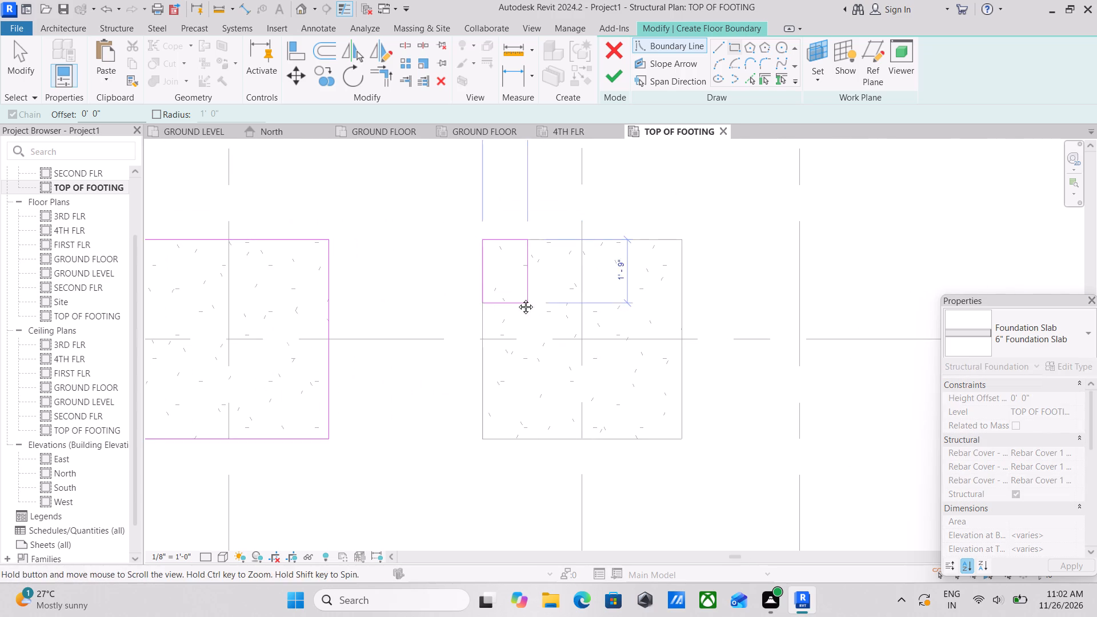
middle_drag(517, 298, 398, 254)
click(558, 390)
scroll(558, 390, down, 6)
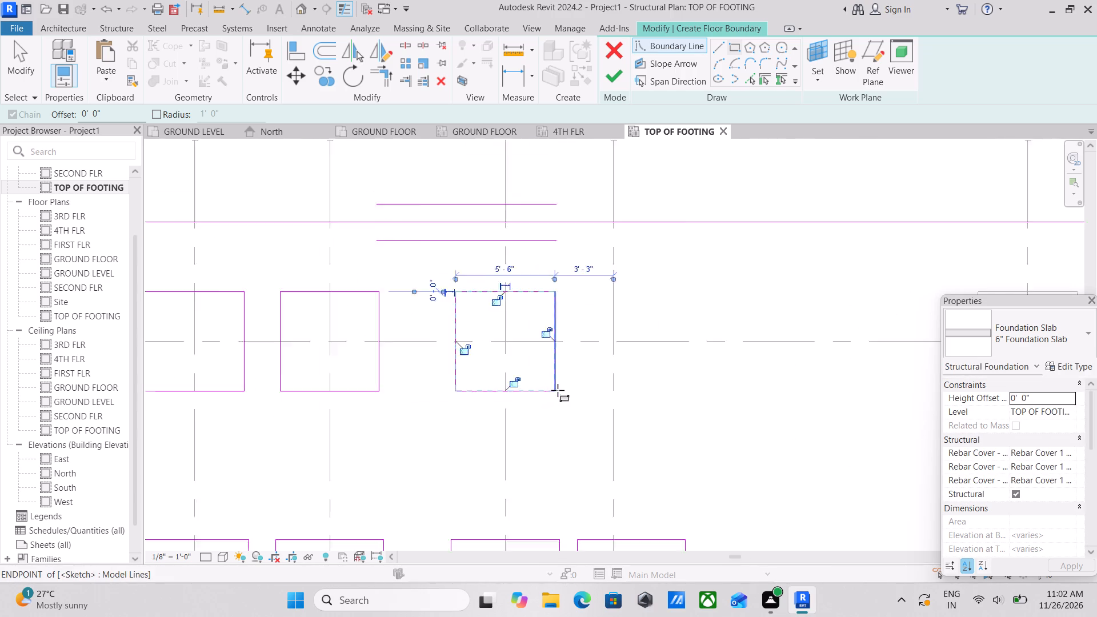
scroll(558, 390, down, 1)
scroll(446, 312, down, 3)
middle_drag(585, 381, 433, 367)
scroll(567, 312, up, 3)
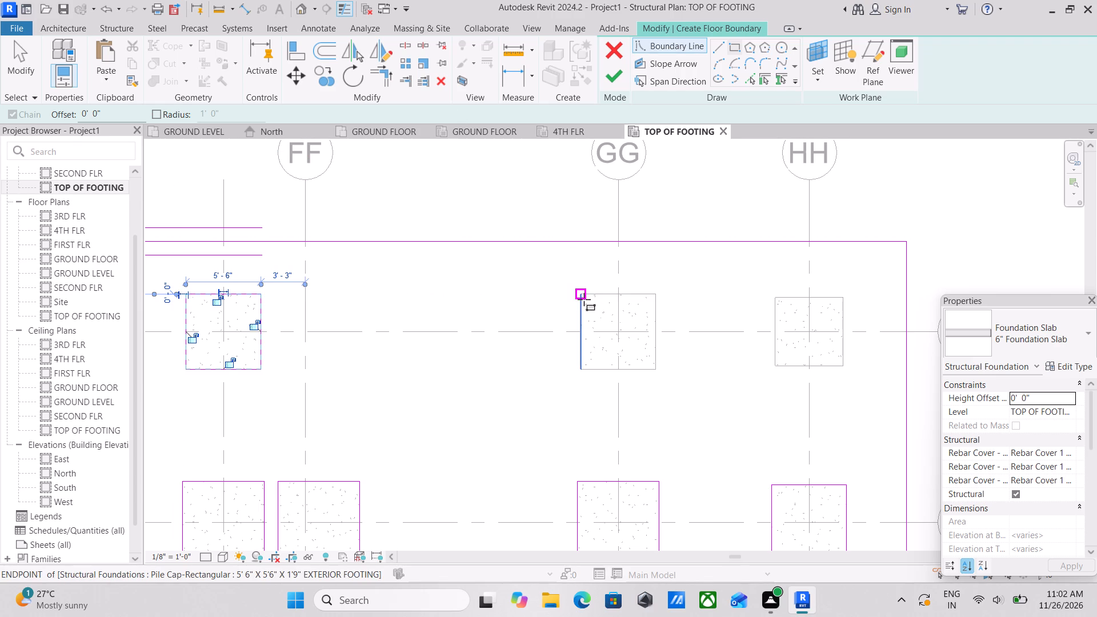
click(584, 299)
click(654, 369)
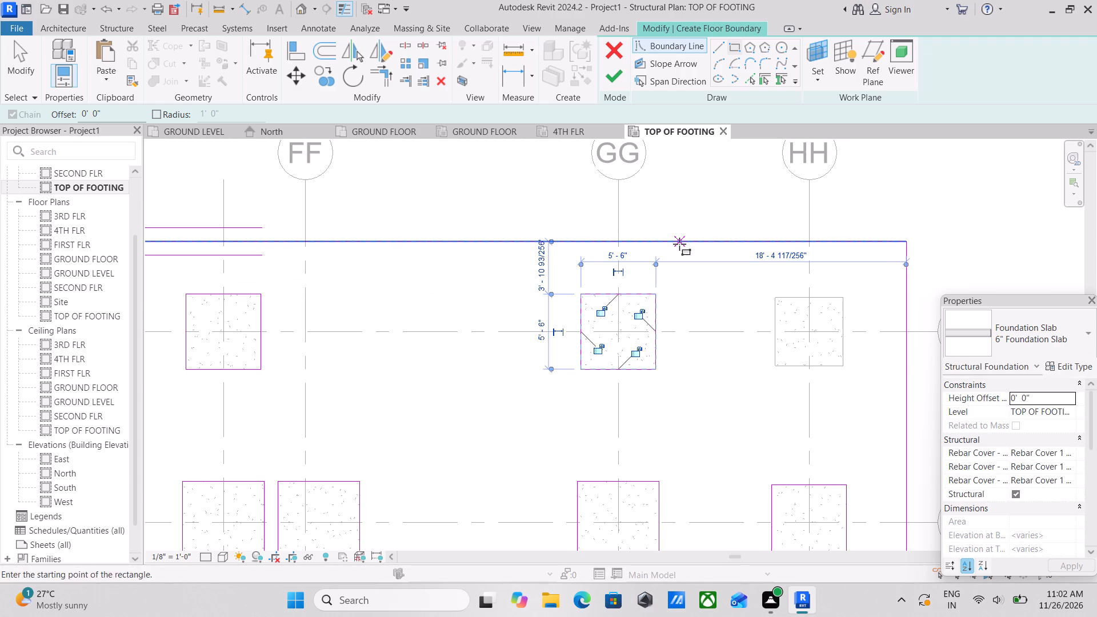
Trace a 5'-0" square boundary rectangle over the corner footing at grids HH and II.
middle_drag(703, 307, 511, 287)
scroll(591, 281, up, 2)
click(584, 278)
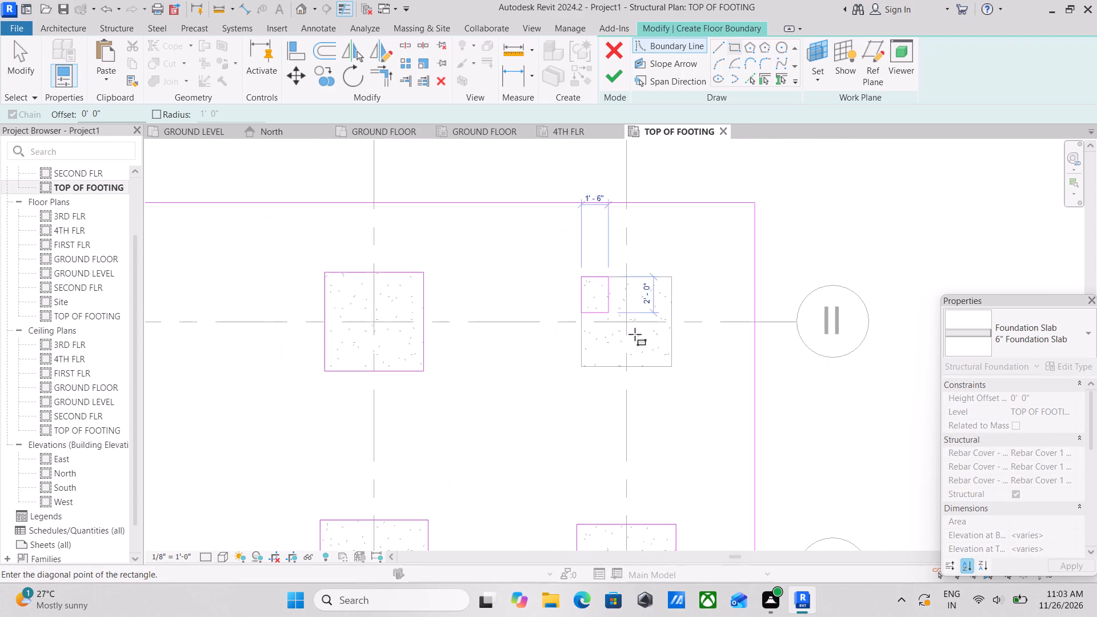
middle_drag(659, 352, 617, 339)
scroll(656, 351, up, 1)
click(630, 351)
scroll(462, 225, down, 2)
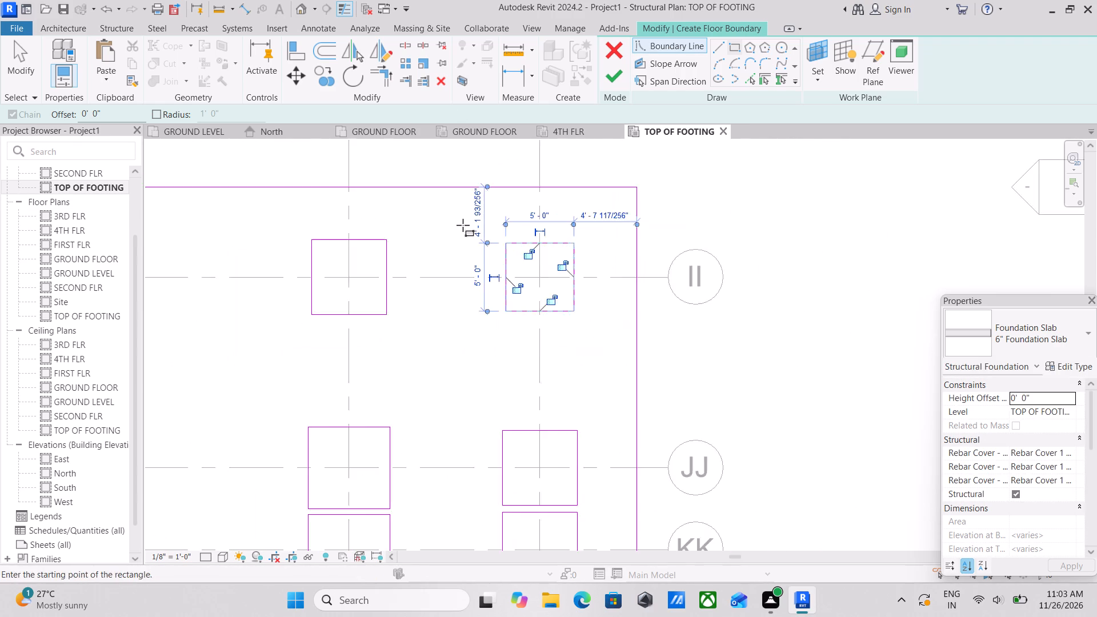
Finish the foundation slab boundary sketch with its outer outline and the rectangles around all footings, and deselect the slab.
scroll(463, 225, down, 4)
middle_drag(397, 222, 538, 238)
scroll(296, 257, down, 2)
middle_drag(334, 267, 518, 253)
scroll(263, 247, down, 1)
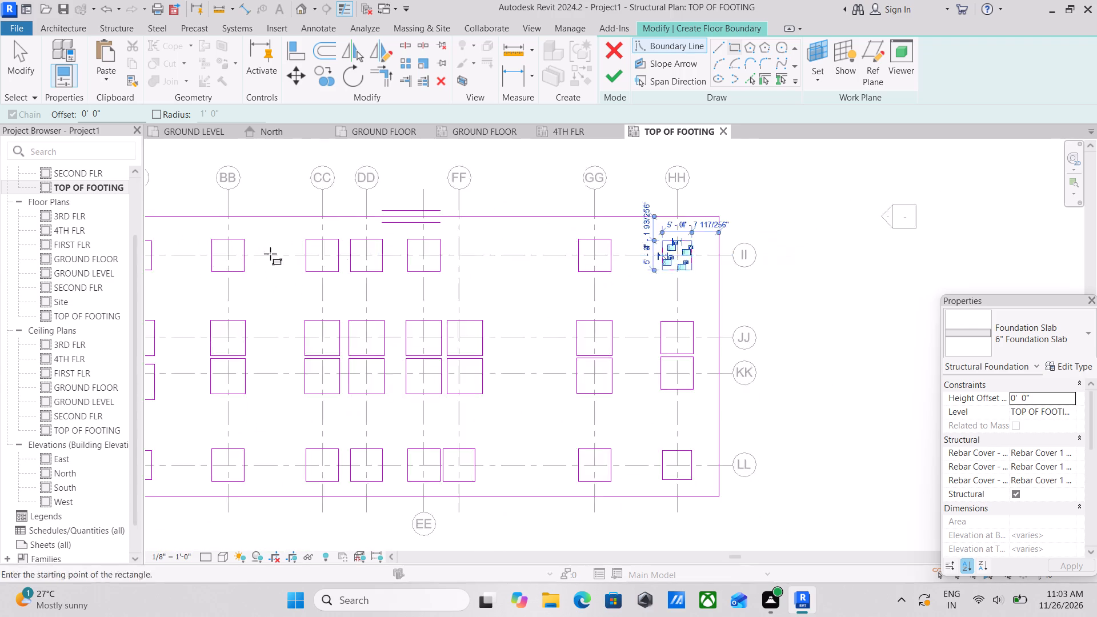
scroll(270, 254, down, 1)
middle_drag(258, 285, 542, 262)
middle_drag(542, 262, 439, 290)
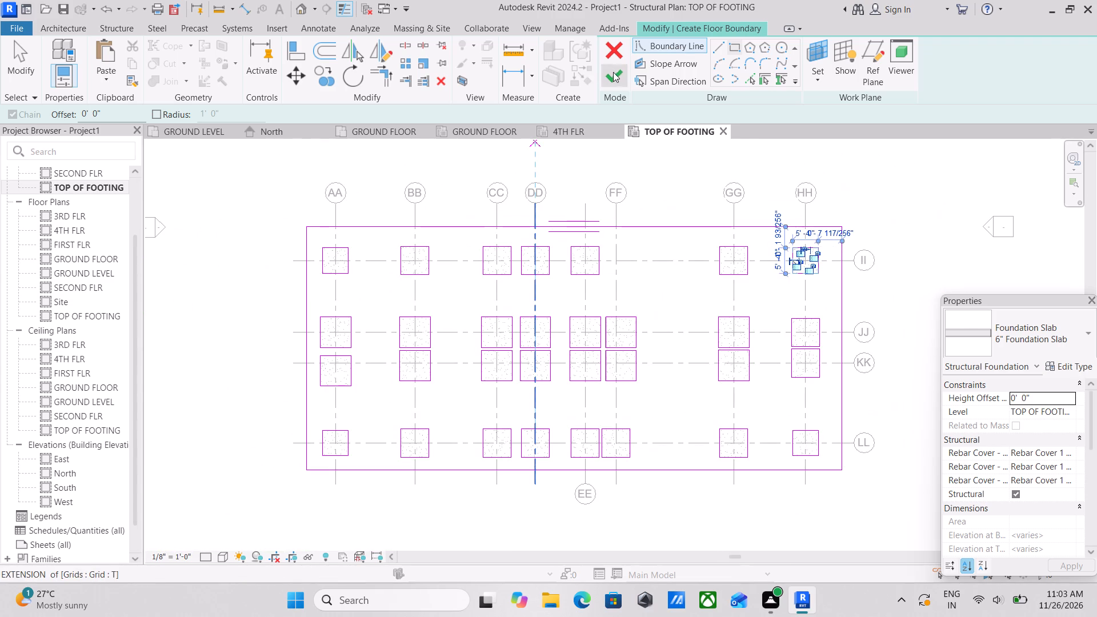
click(614, 73)
scroll(447, 250, down, 2)
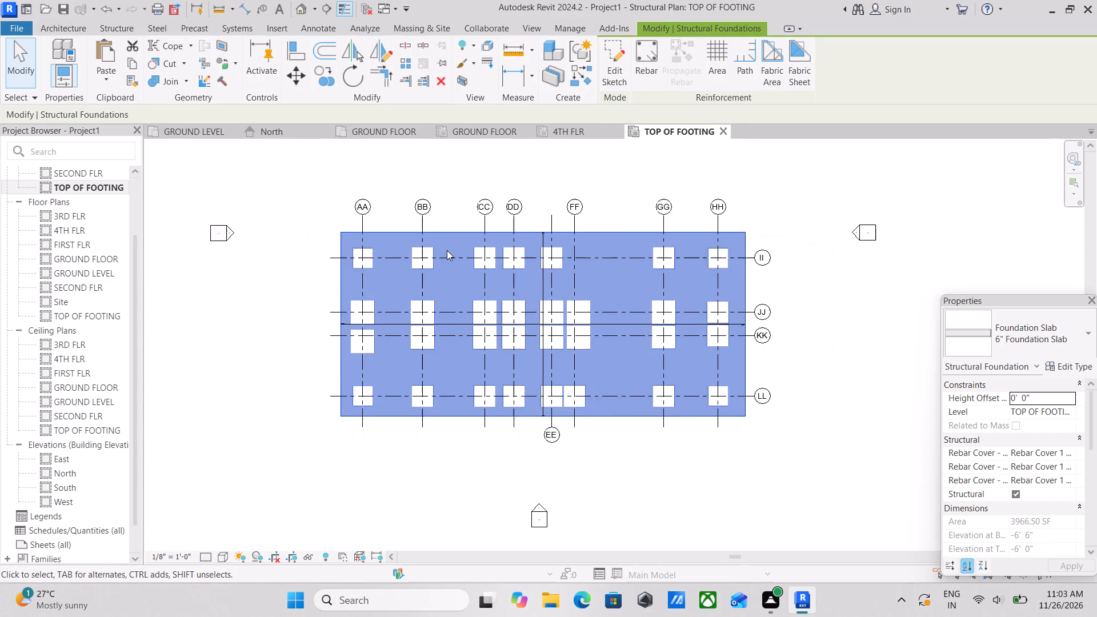
scroll(461, 350, up, 3)
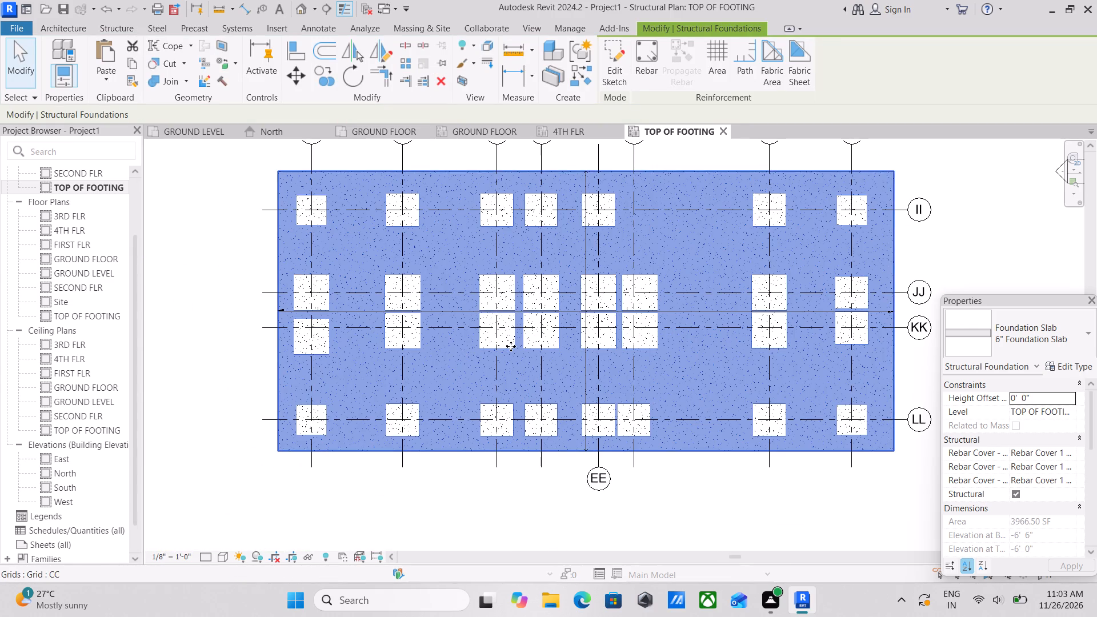
key(Escape)
Open the default 3D view of the model.
scroll(599, 280, up, 1)
scroll(599, 279, down, 2)
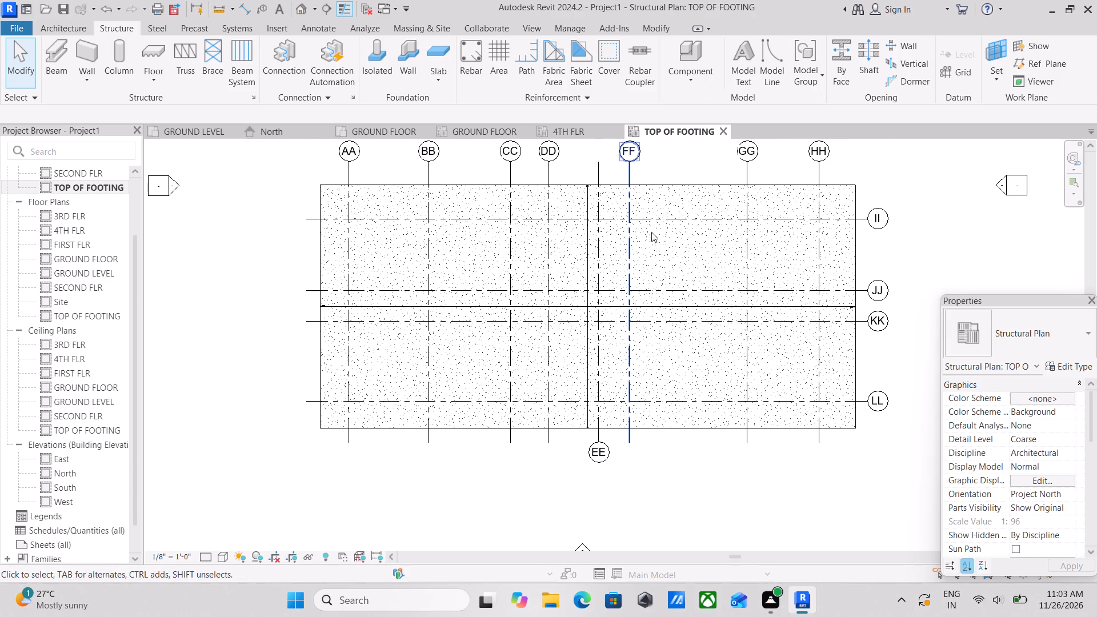
scroll(641, 182, down, 3)
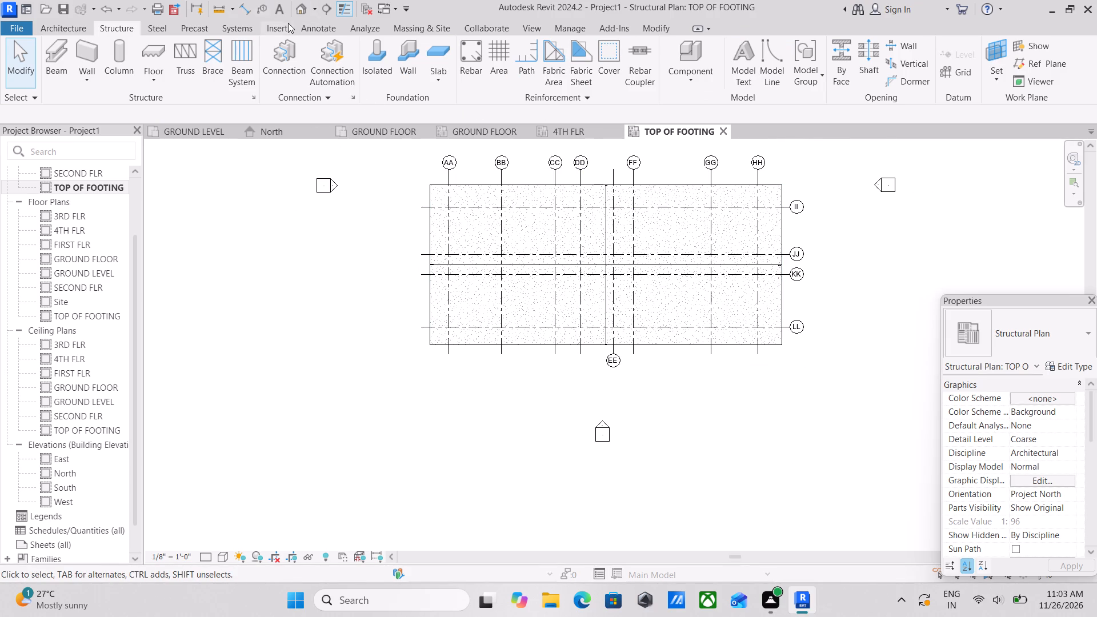
click(299, 4)
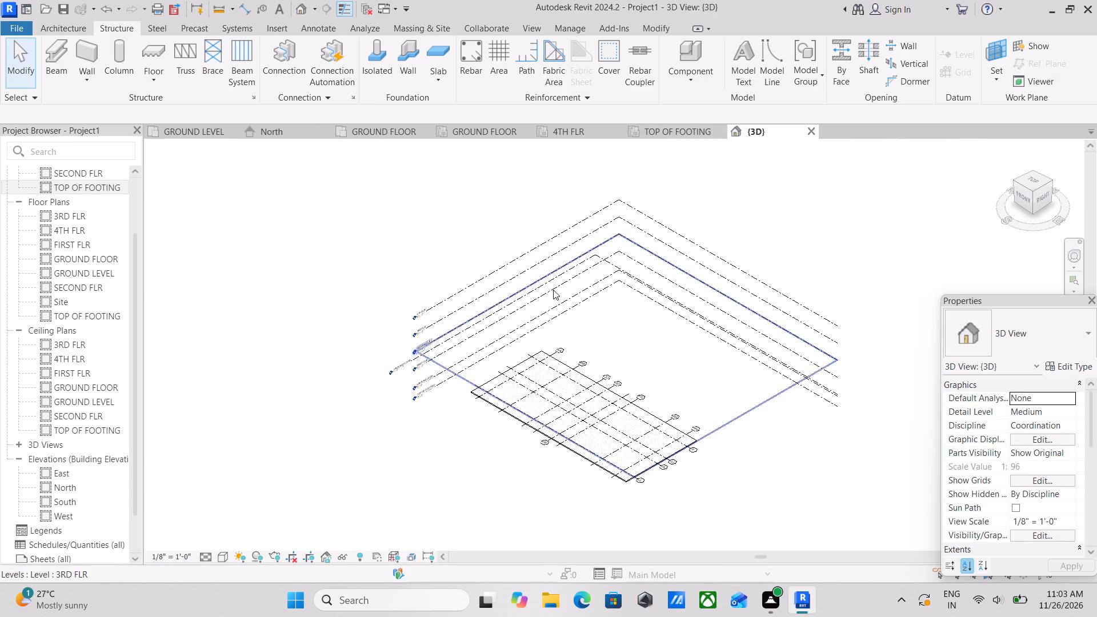
Set the 3D view's visual style to Shaded.
scroll(554, 352, up, 3)
scroll(567, 450, up, 2)
middle_drag(591, 432, 624, 299)
scroll(666, 412, up, 2)
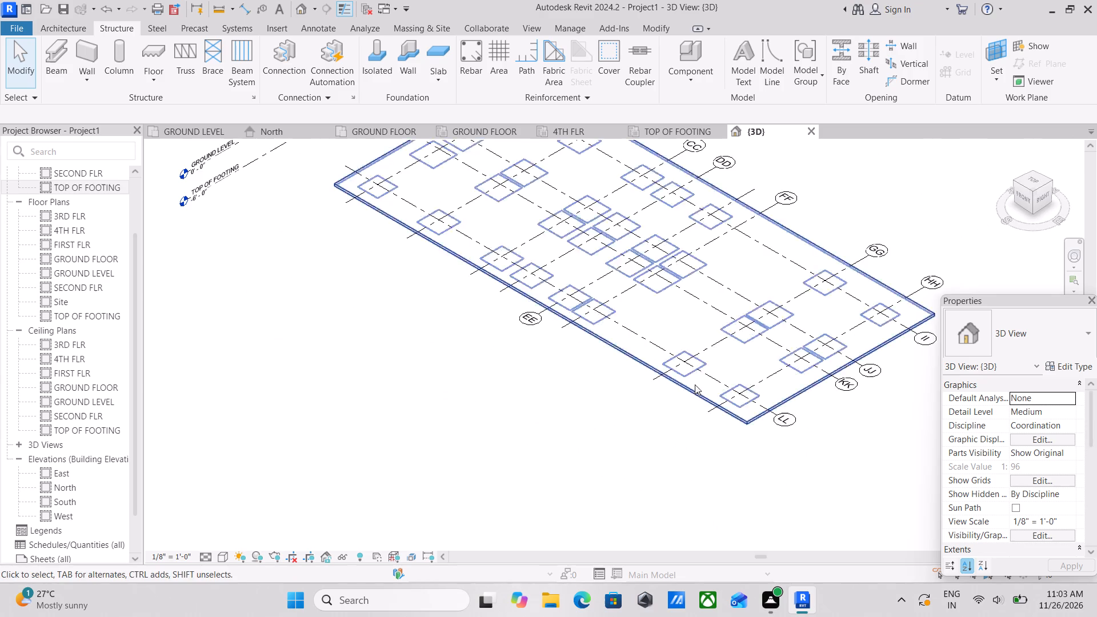
scroll(707, 324, up, 2)
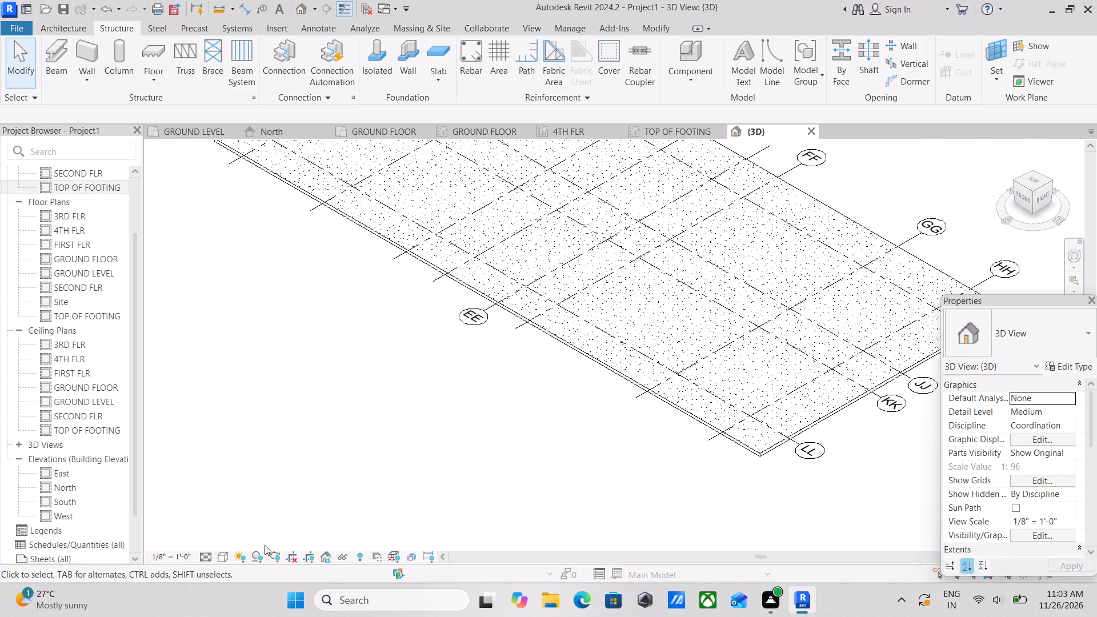
click(214, 555)
click(220, 554)
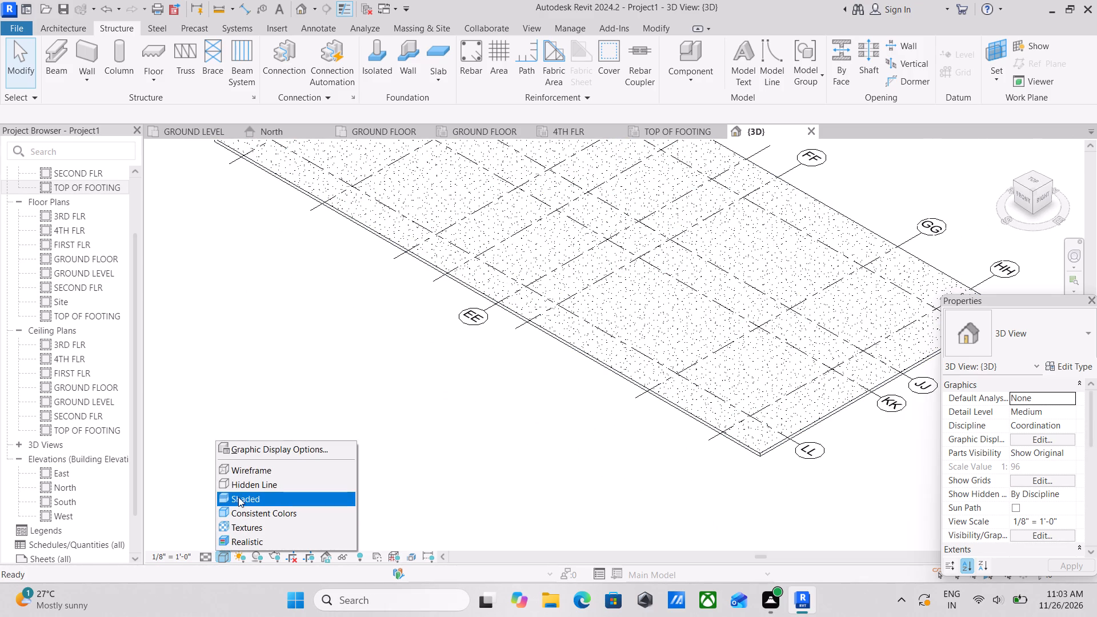
click(238, 497)
Select the foundation slab in the 3D view and examine its openings around the footings across all grids.
scroll(522, 379, up, 1)
middle_drag(522, 379, 498, 466)
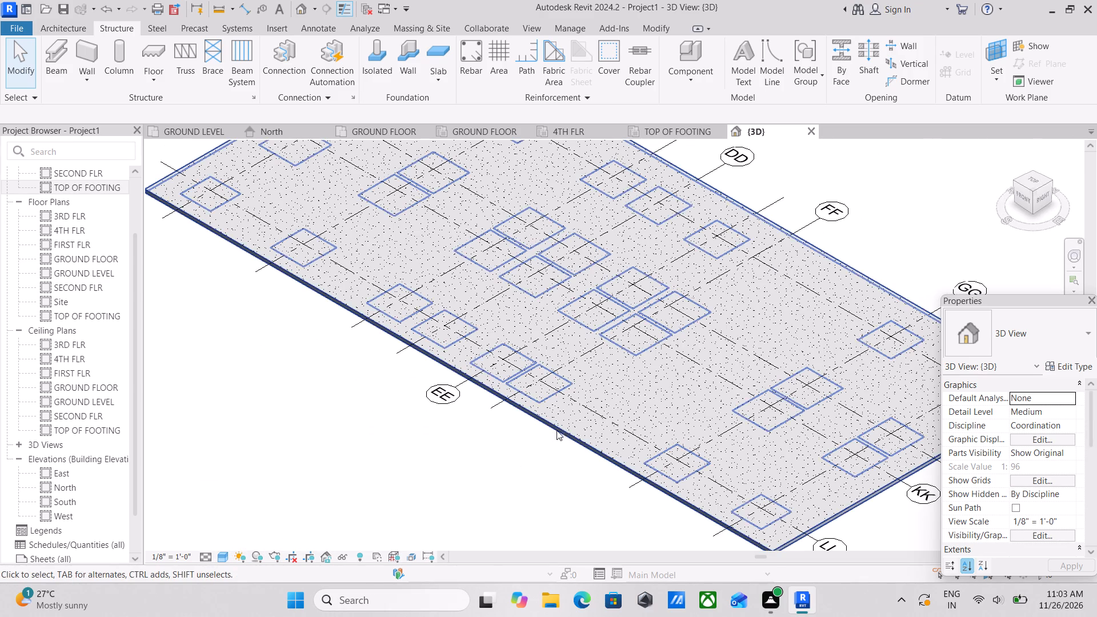
click(558, 429)
scroll(561, 386, up, 6)
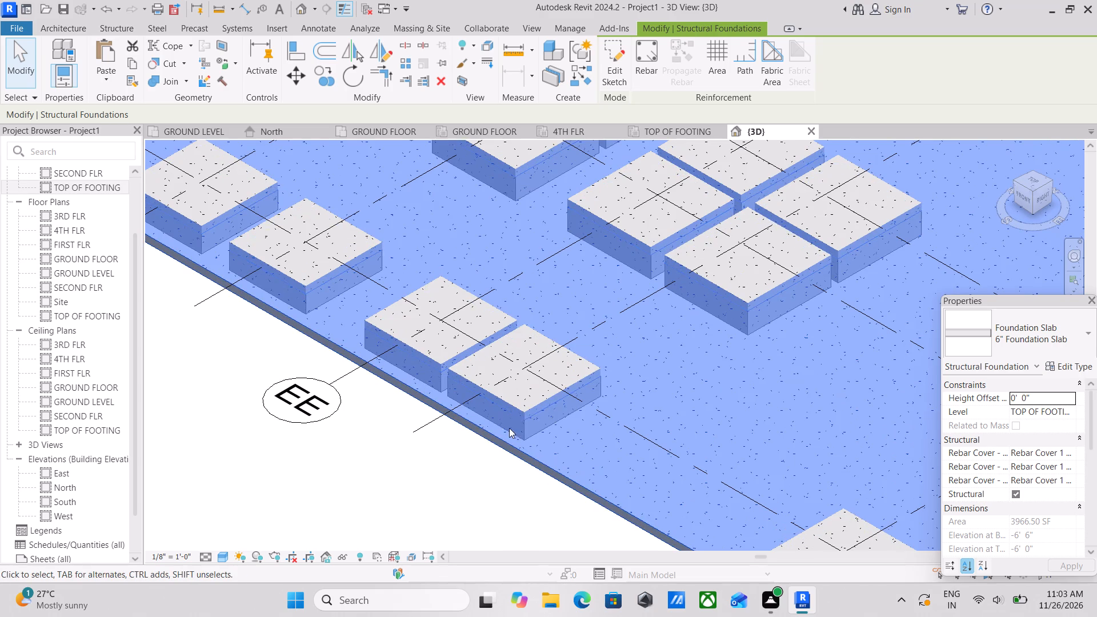
scroll(552, 391, down, 4)
middle_drag(565, 408, 633, 425)
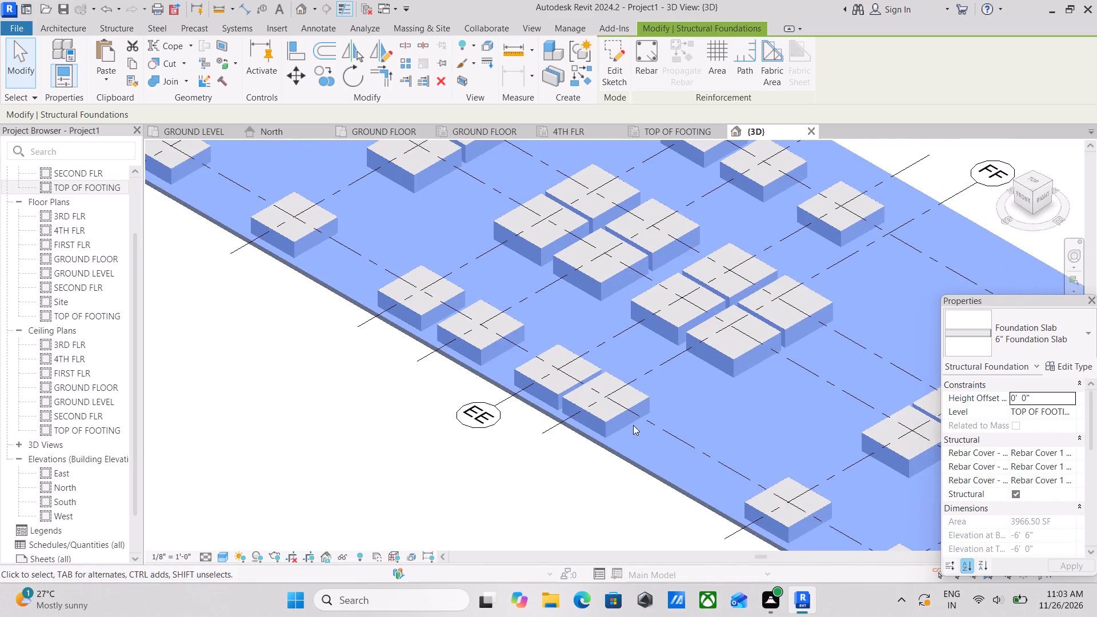
middle_drag(525, 336, 612, 446)
middle_drag(507, 363, 555, 503)
middle_drag(537, 370, 527, 442)
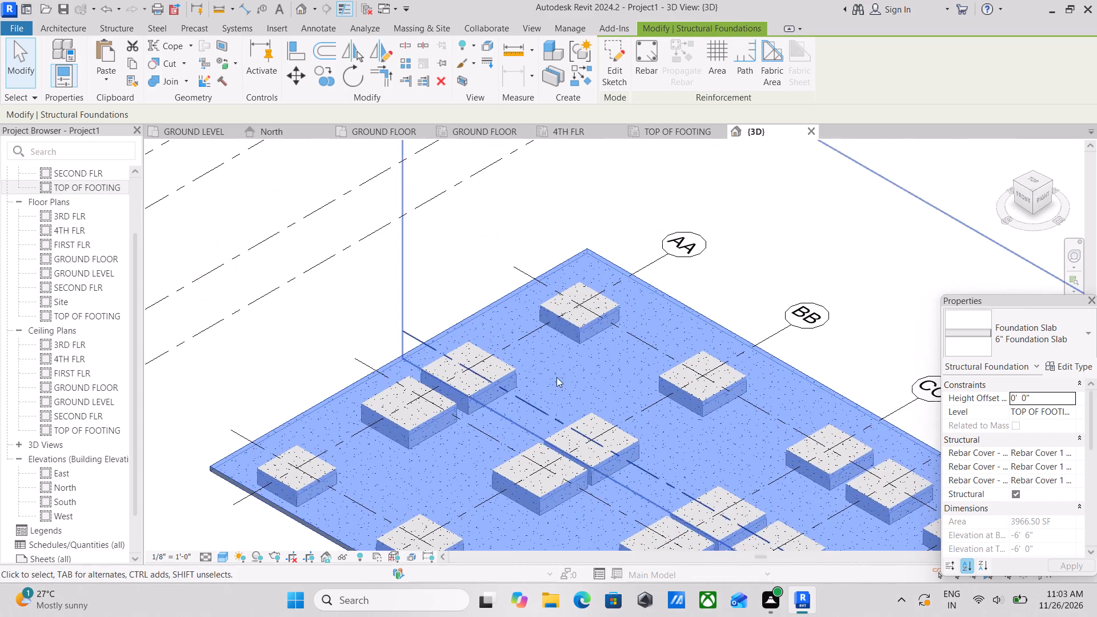
scroll(587, 314, up, 4)
scroll(587, 312, down, 4)
middle_drag(593, 346, 618, 317)
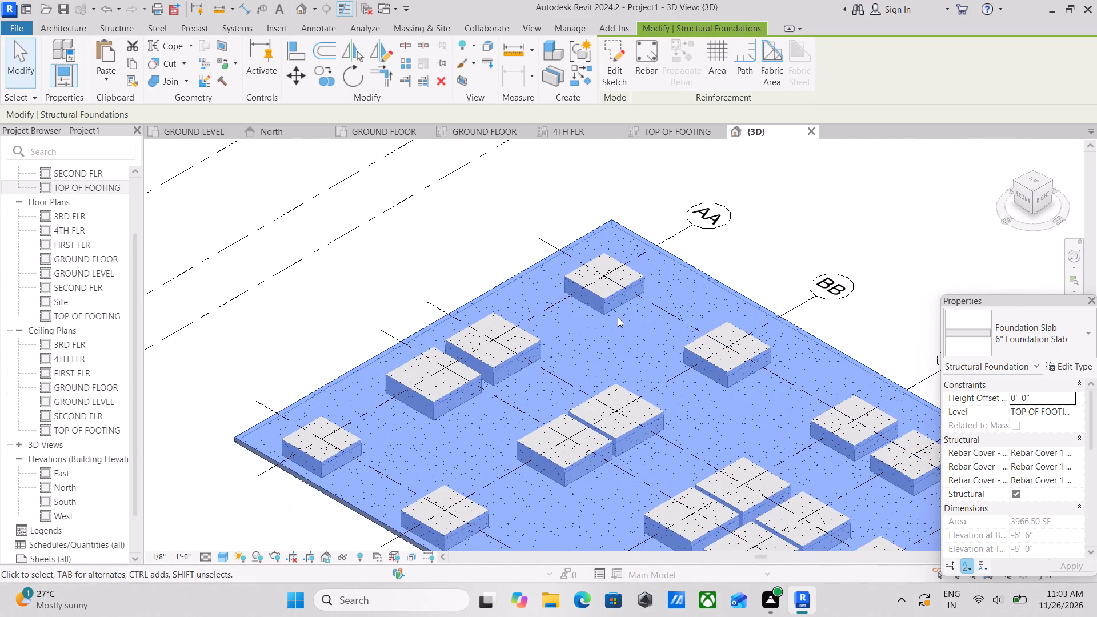
scroll(638, 301, down, 1)
middle_drag(638, 301, 557, 312)
scroll(614, 313, down, 3)
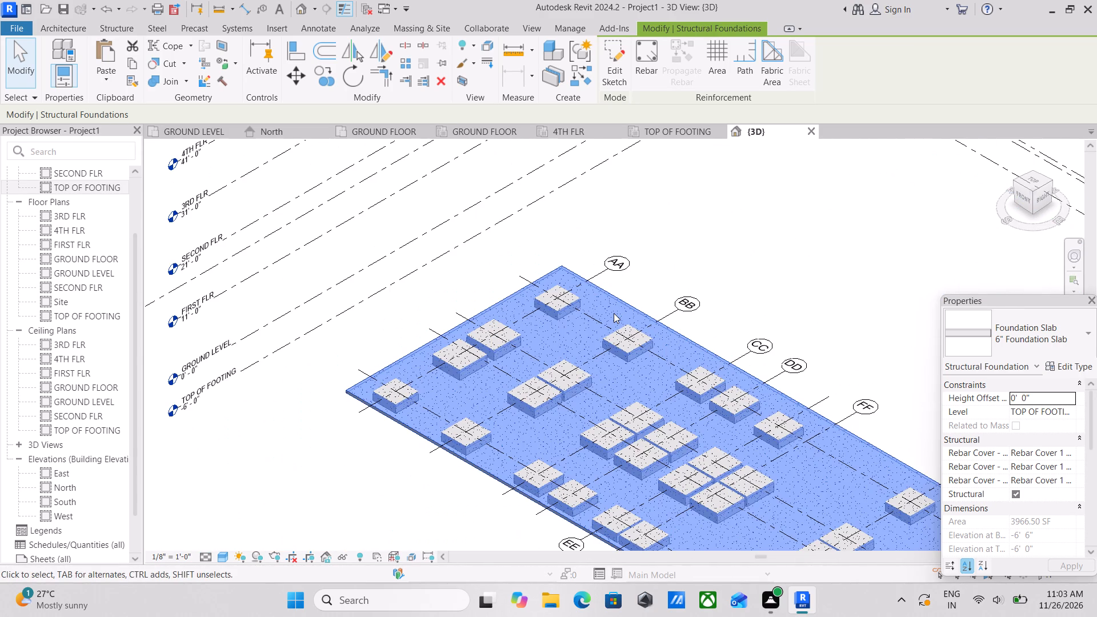
key(Escape)
scroll(674, 340, down, 2)
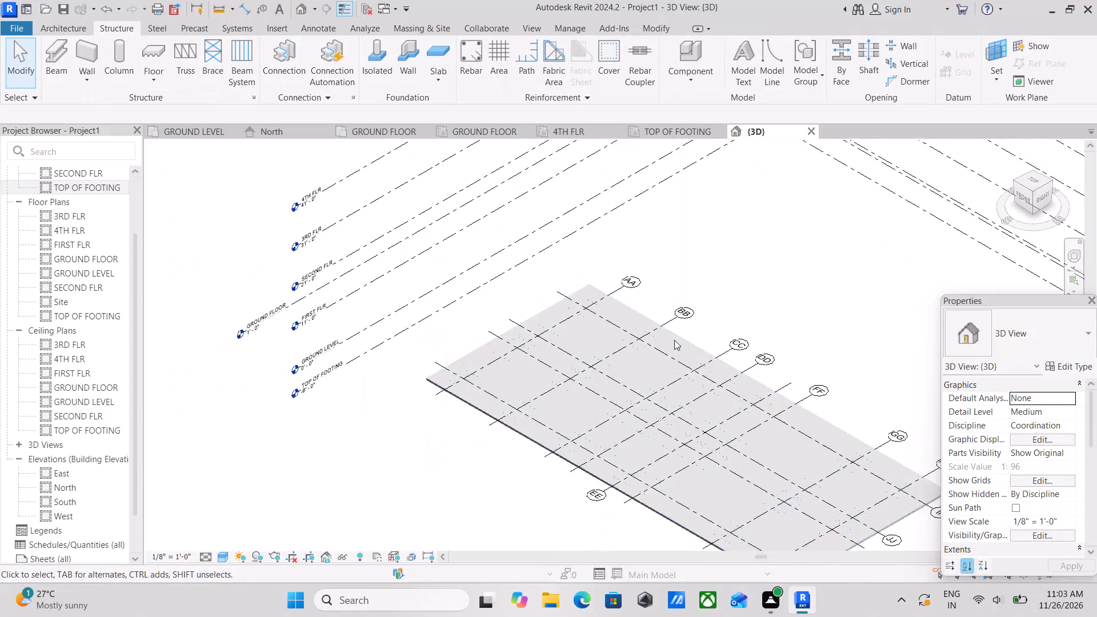
middle_drag(670, 340, 554, 331)
scroll(441, 362, up, 3)
scroll(334, 359, up, 2)
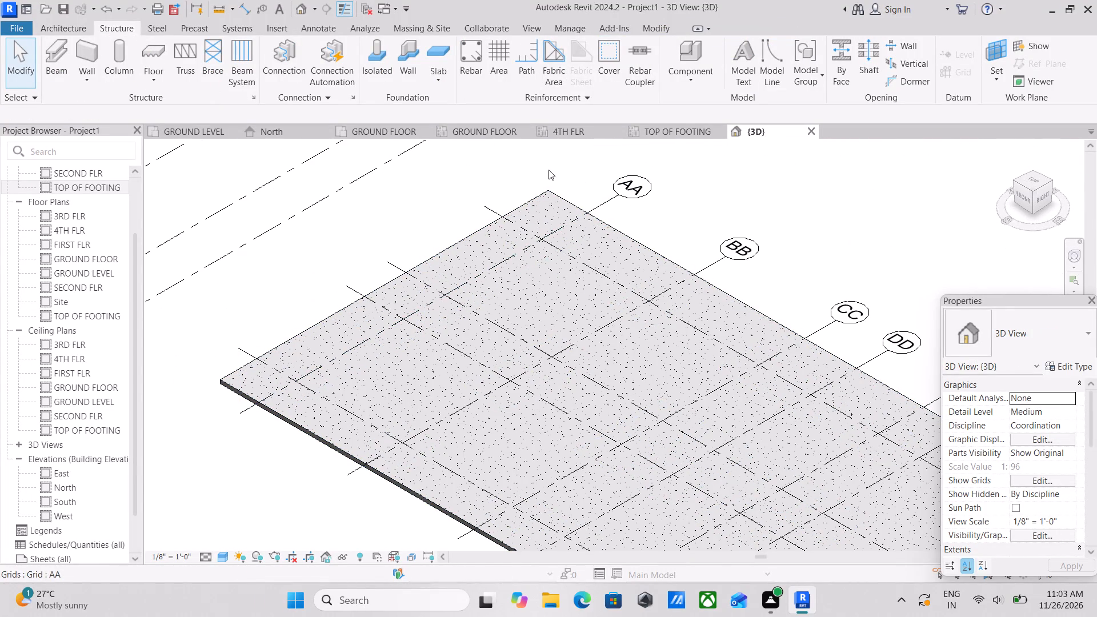
click(549, 189)
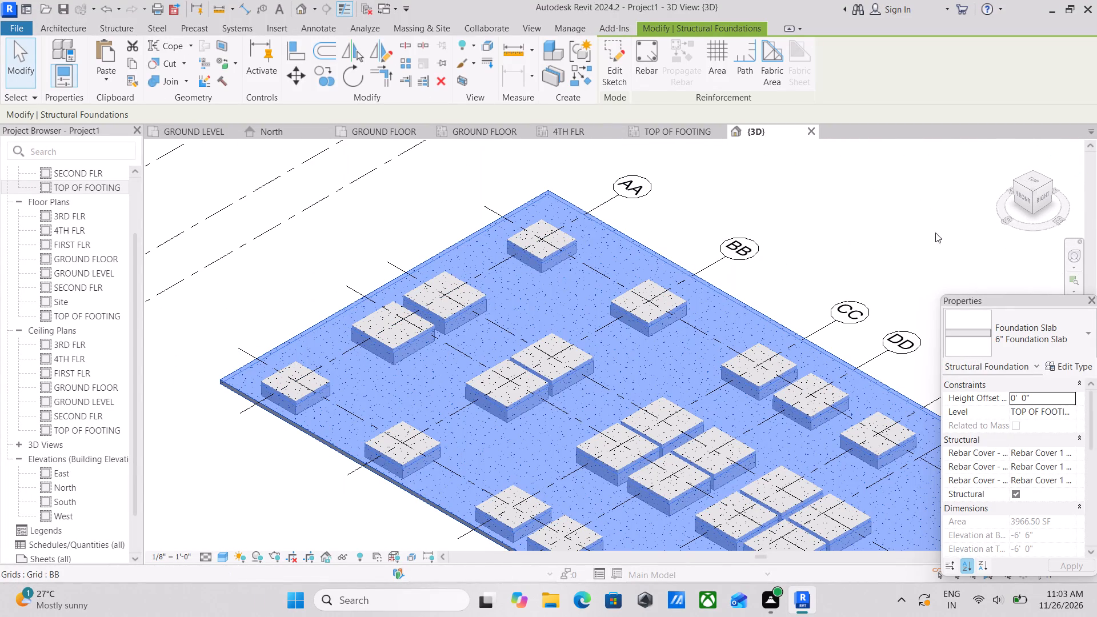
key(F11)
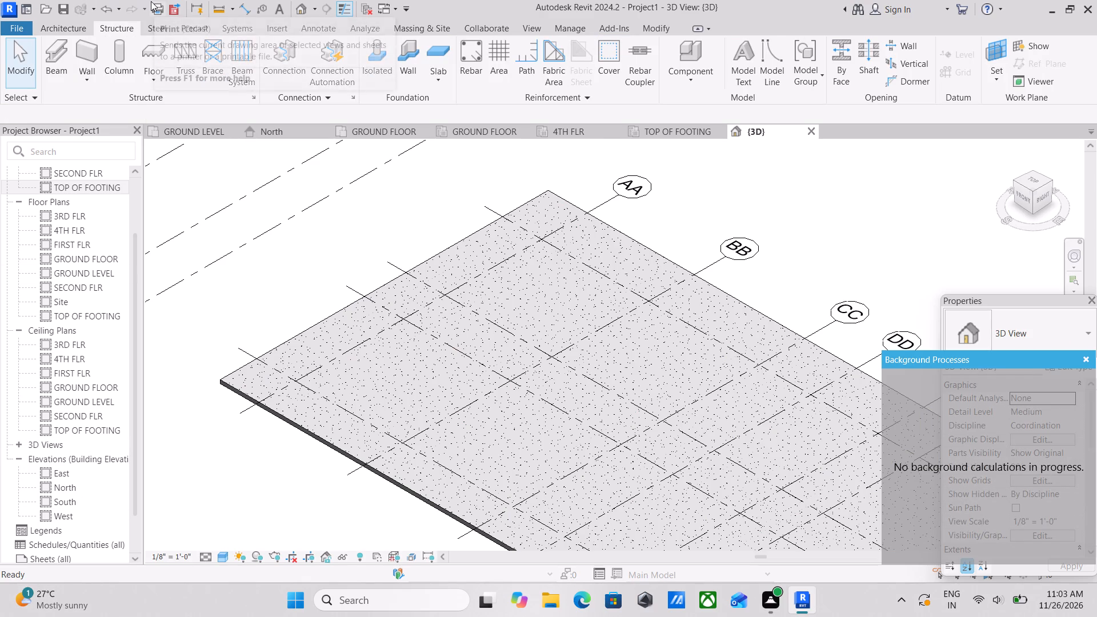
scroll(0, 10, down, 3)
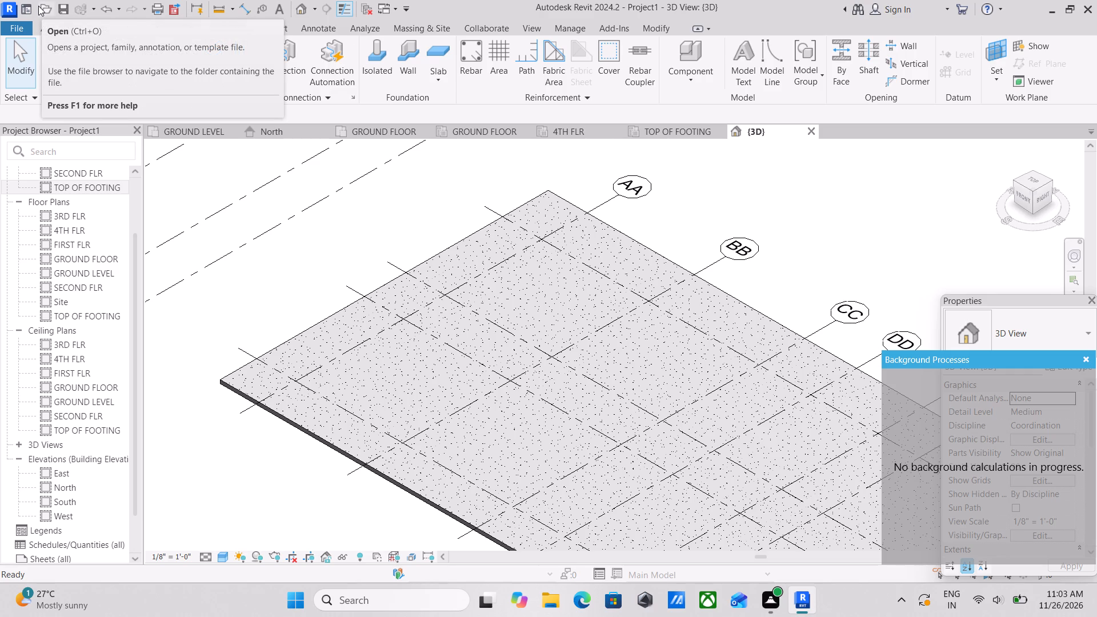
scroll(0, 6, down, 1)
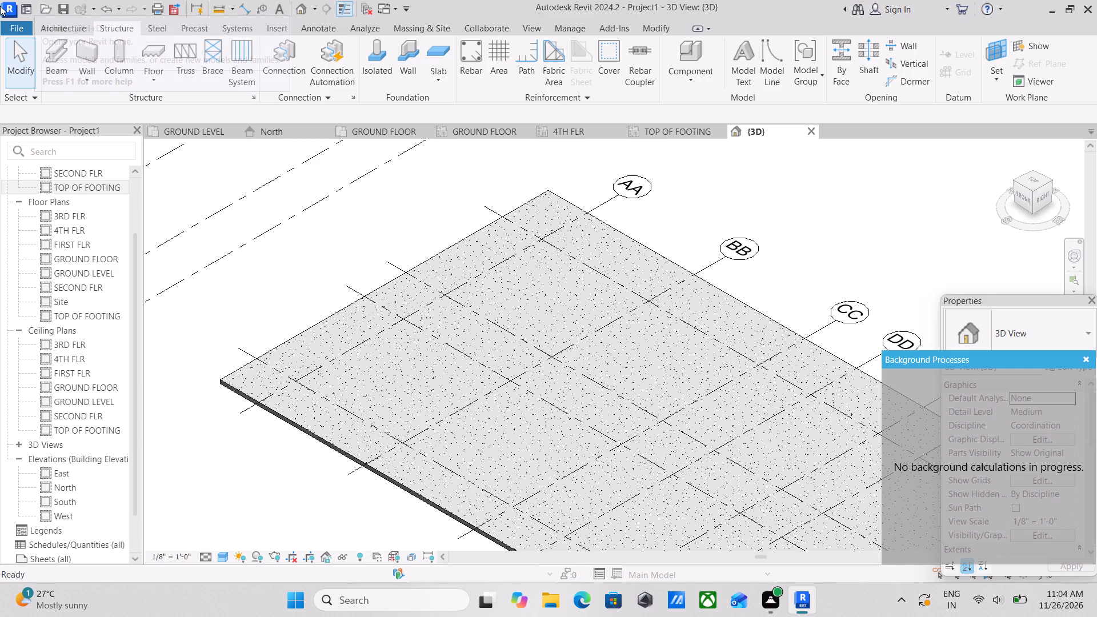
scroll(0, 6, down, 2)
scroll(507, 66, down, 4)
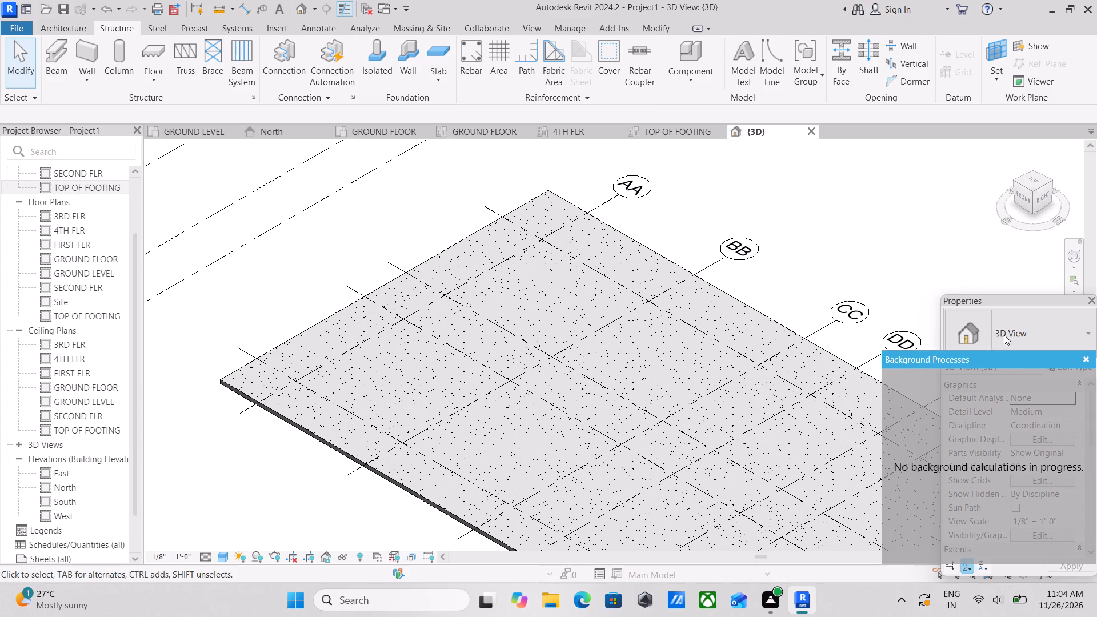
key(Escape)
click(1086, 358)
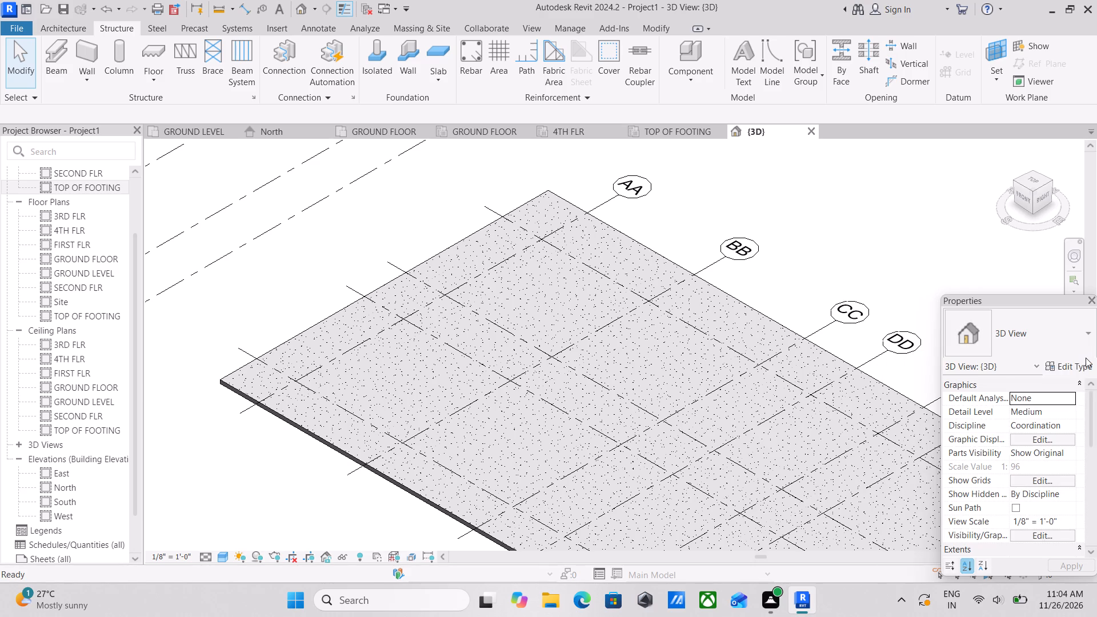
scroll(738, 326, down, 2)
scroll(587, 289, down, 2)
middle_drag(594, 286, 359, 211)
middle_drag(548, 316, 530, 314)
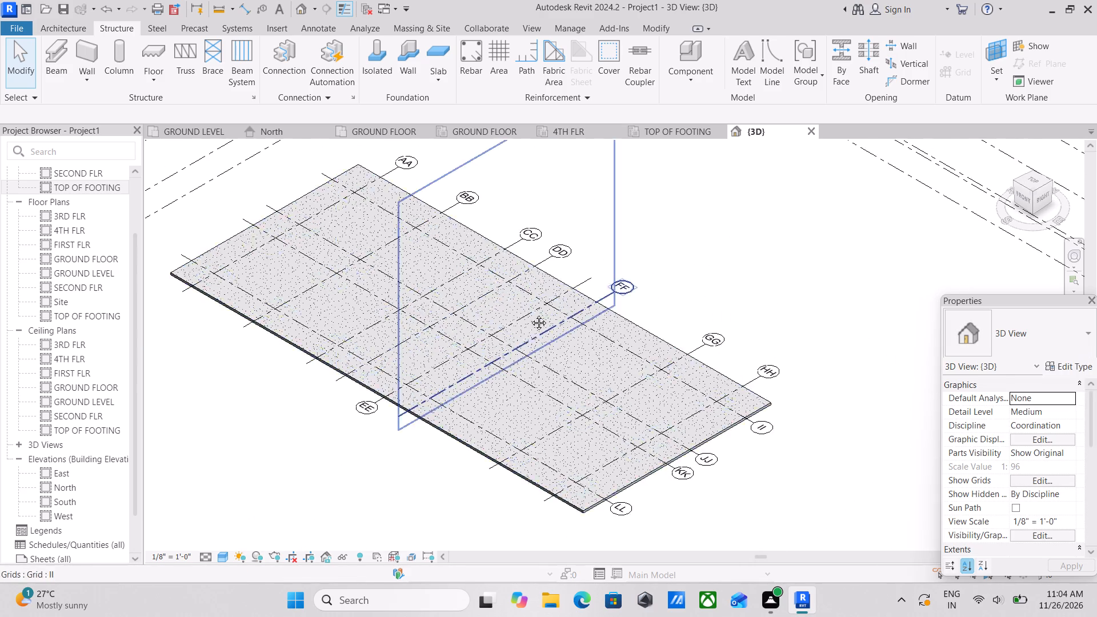
Examine the foundation slab and the corner footing at grid AA in 3D, selecting each to compare where they overlap.
middle_drag(530, 314, 493, 305)
scroll(642, 340, down, 2)
scroll(585, 459, down, 1)
middle_drag(595, 469, 651, 542)
scroll(651, 485, down, 2)
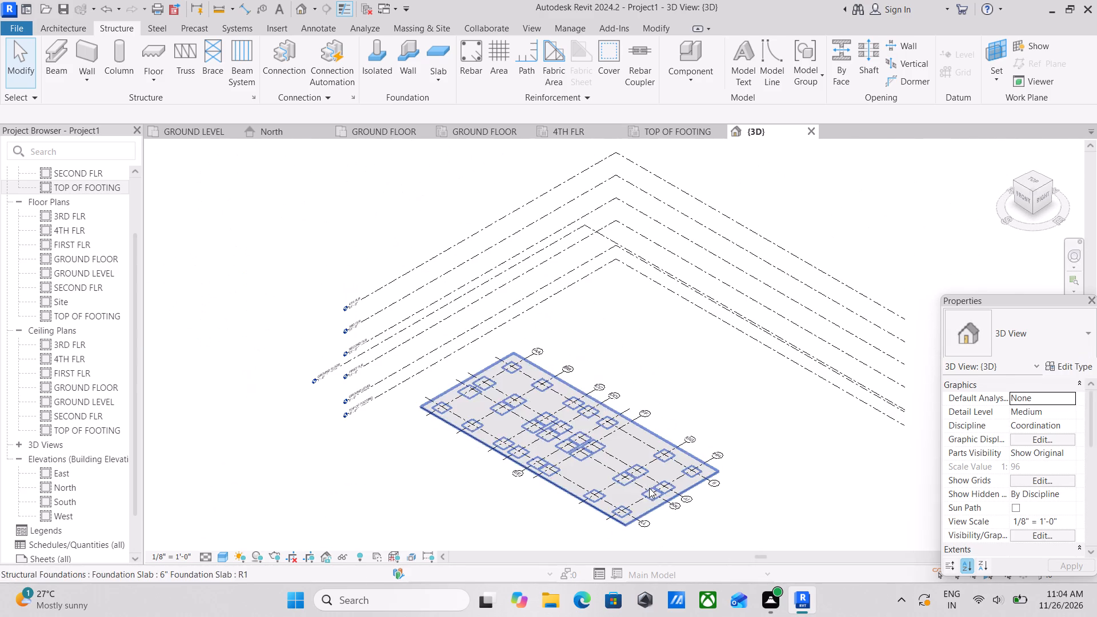
shift+middle_drag(624, 399, 743, 398)
shift+middle_drag(642, 446, 638, 561)
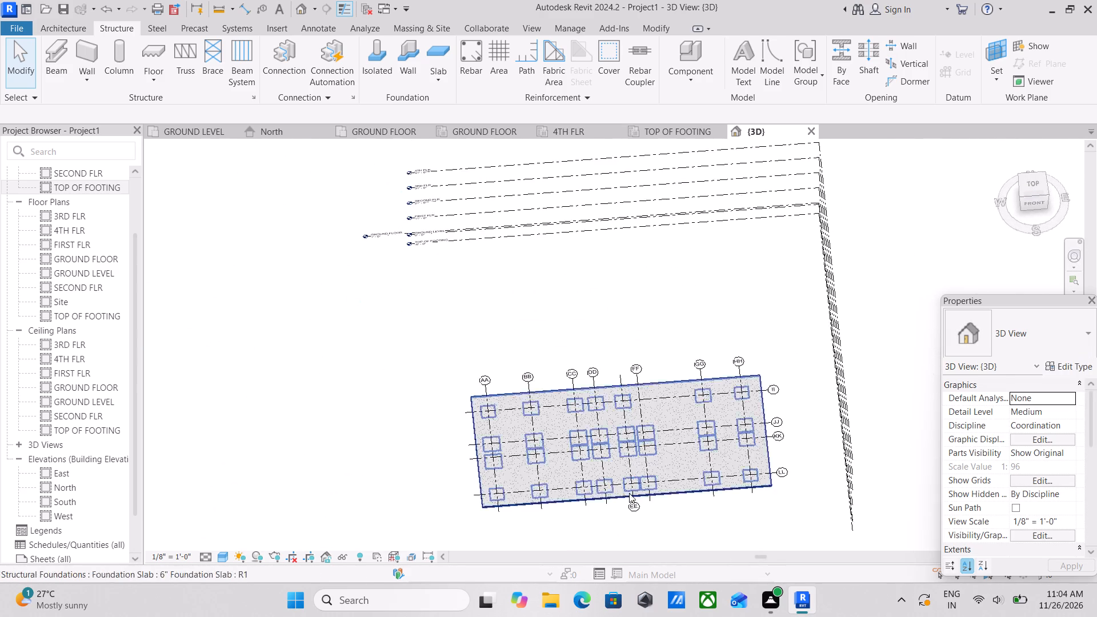
scroll(628, 487, up, 3)
shift+middle_drag(530, 447, 515, 547)
scroll(387, 321, up, 7)
shift+middle_drag(435, 313, 486, 316)
middle_drag(491, 406, 494, 340)
scroll(504, 464, up, 2)
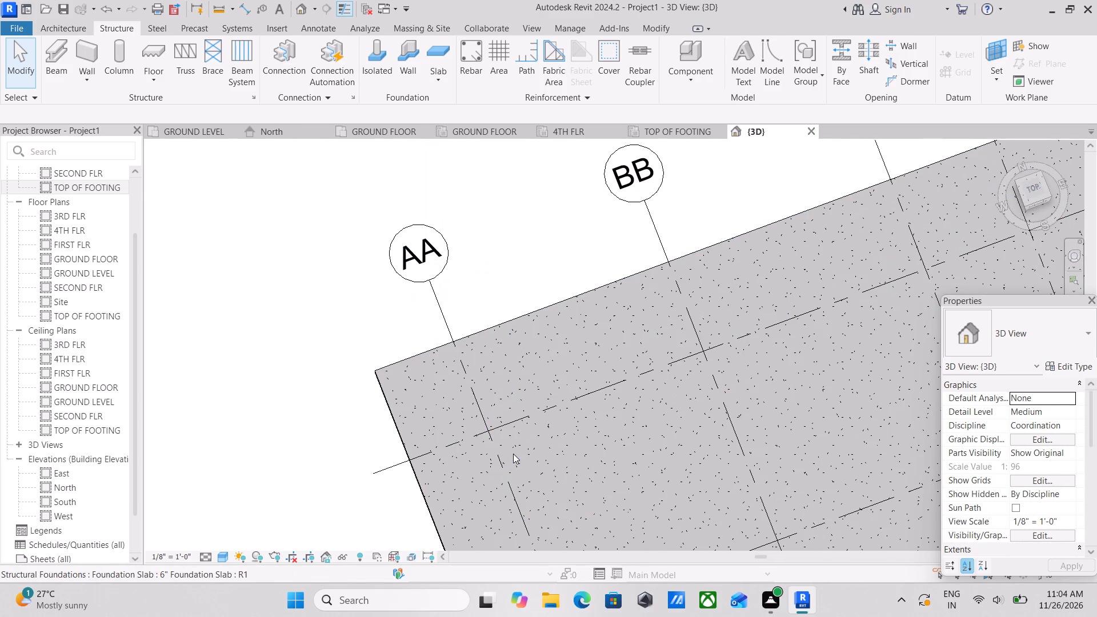
click(514, 457)
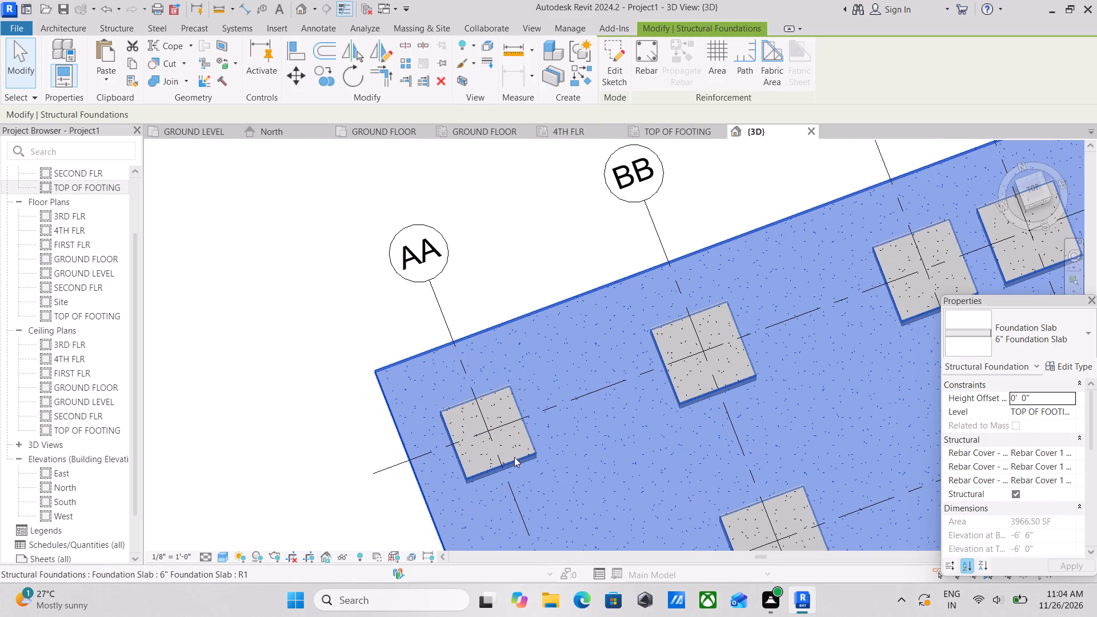
key(Escape)
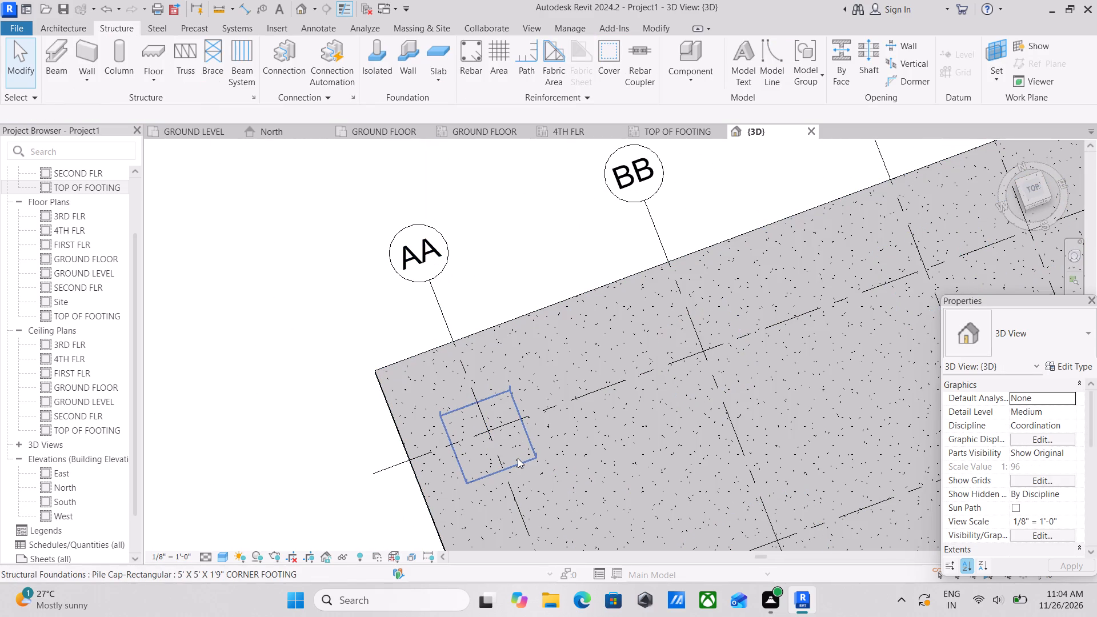
click(518, 458)
middle_drag(576, 447, 500, 372)
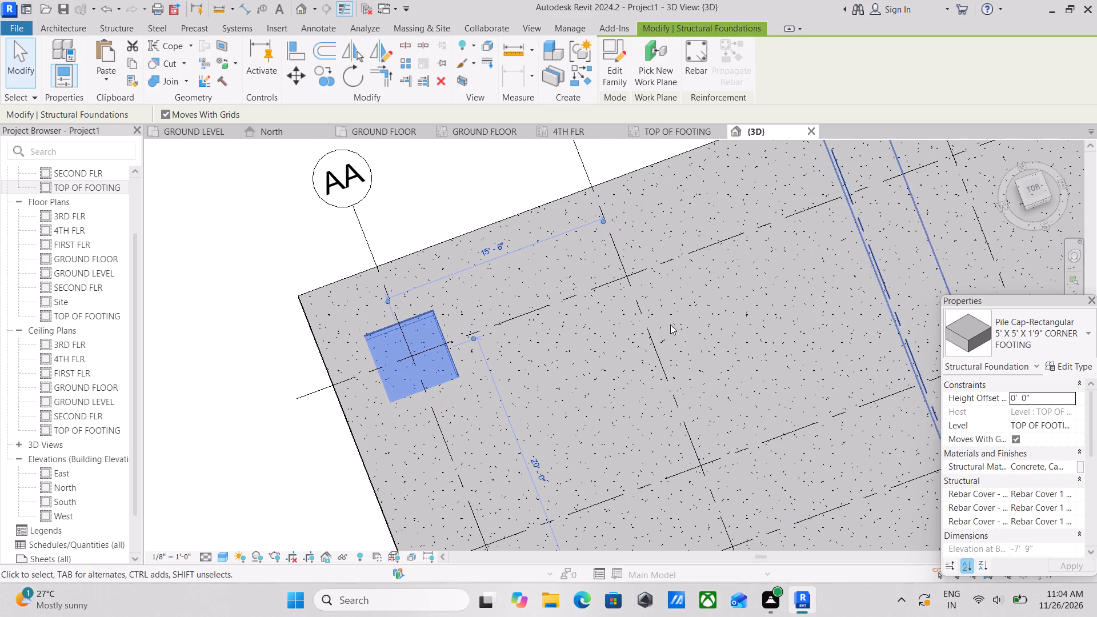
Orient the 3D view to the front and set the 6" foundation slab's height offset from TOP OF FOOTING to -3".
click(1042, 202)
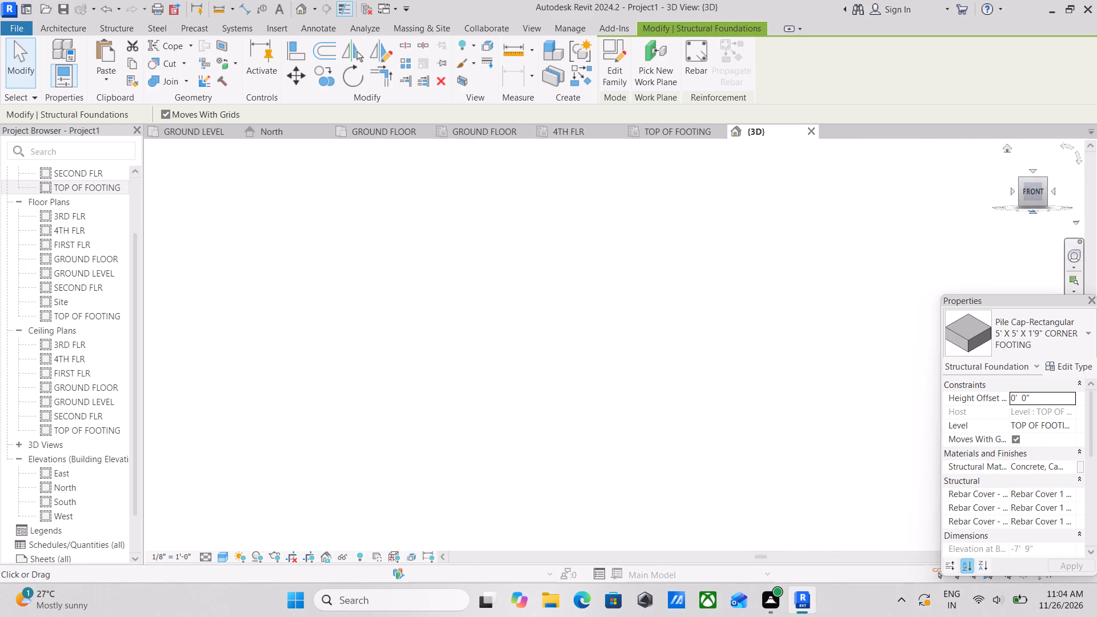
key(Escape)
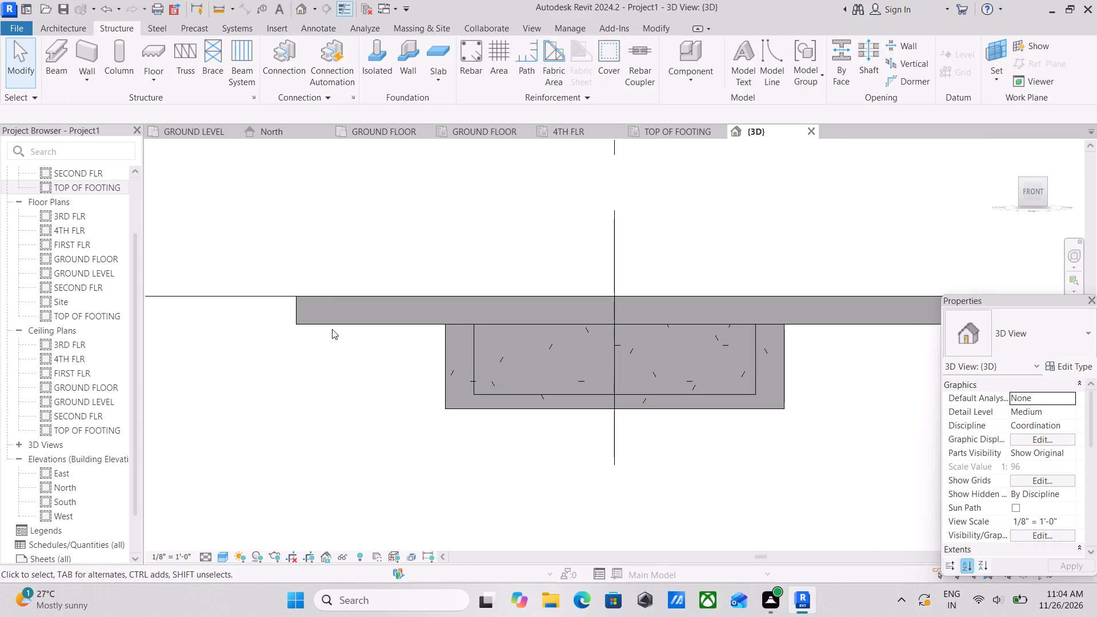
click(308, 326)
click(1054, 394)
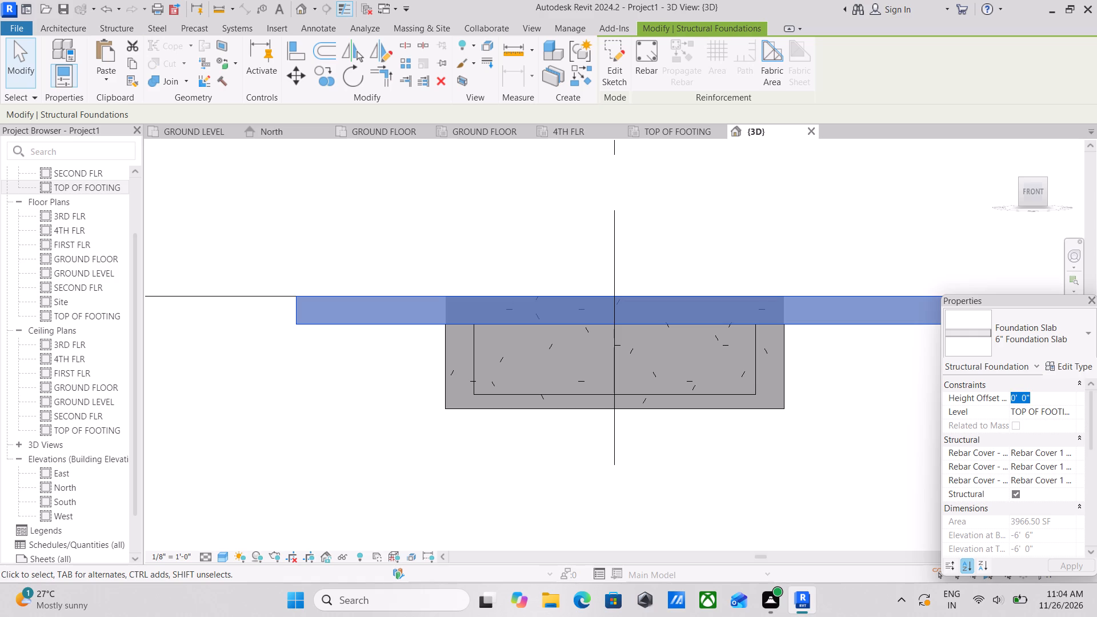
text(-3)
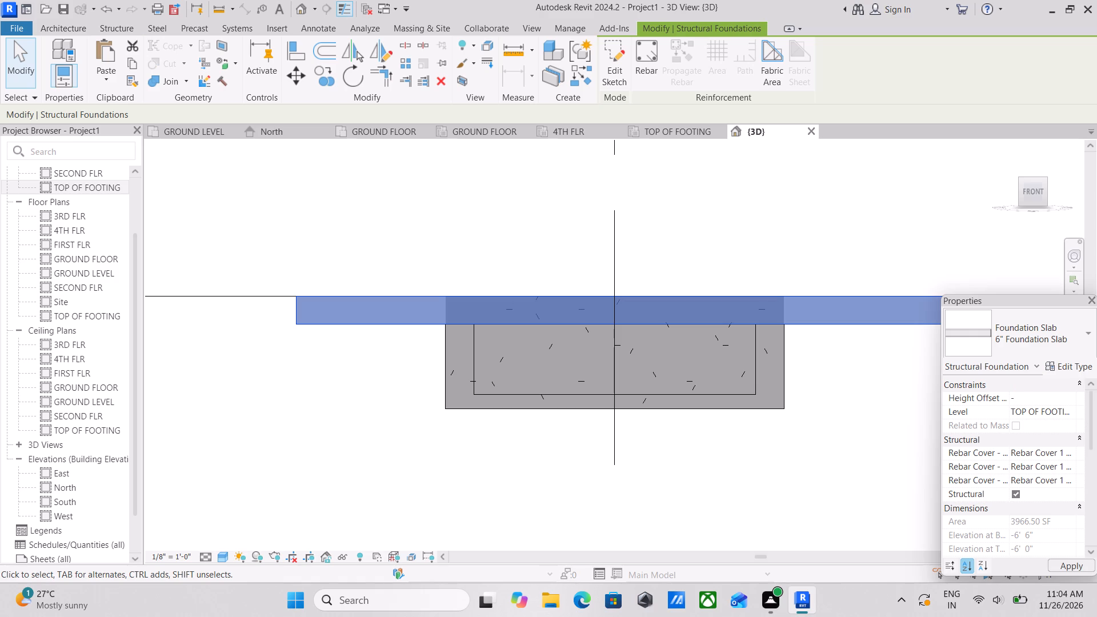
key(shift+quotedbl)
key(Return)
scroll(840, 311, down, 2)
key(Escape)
Examine from the front and in 3D how the lowered foundation slab sits against the footings near grid AA.
scroll(794, 320, down, 2)
middle_drag(793, 319, 685, 300)
scroll(685, 300, down, 3)
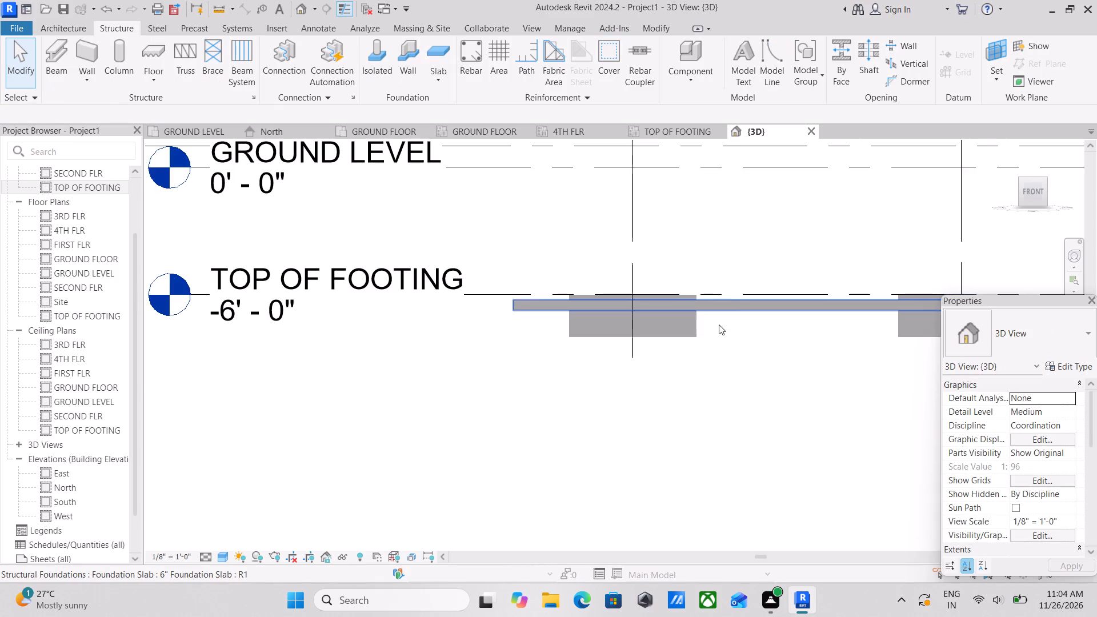
shift+middle_drag(715, 312, 770, 450)
shift+middle_drag(695, 345, 630, 307)
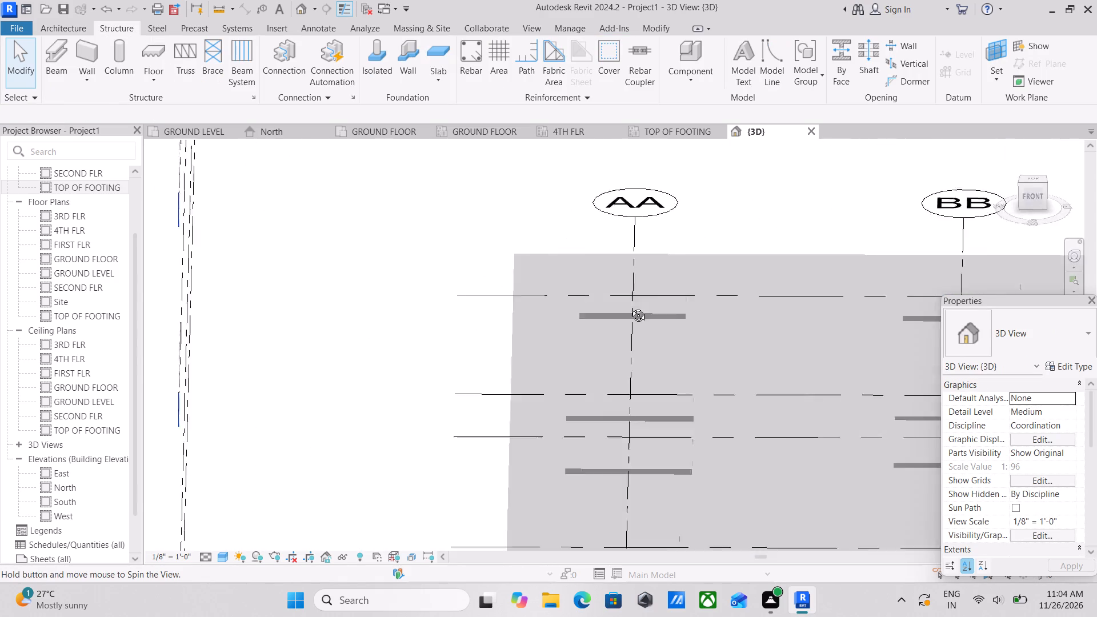
shift+middle_drag(630, 307, 625, 304)
shift+middle_drag(700, 383, 695, 318)
shift+middle_drag(707, 367, 693, 357)
scroll(872, 420, up, 1)
scroll(682, 416, down, 2)
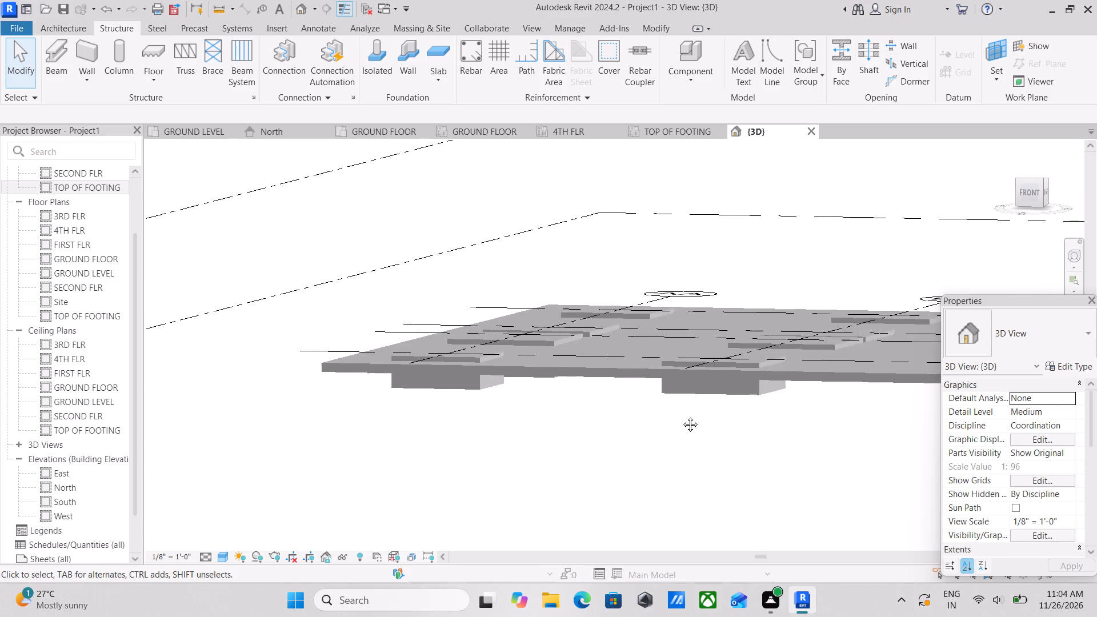
middle_click(682, 416)
key(Escape)
scroll(557, 382, up, 4)
key(Escape)
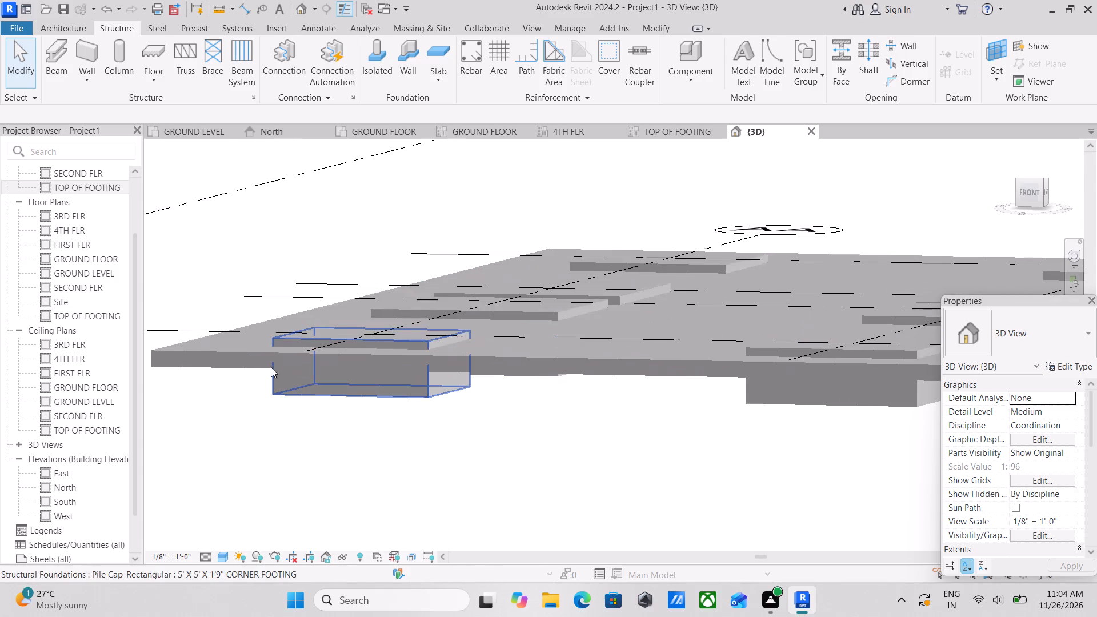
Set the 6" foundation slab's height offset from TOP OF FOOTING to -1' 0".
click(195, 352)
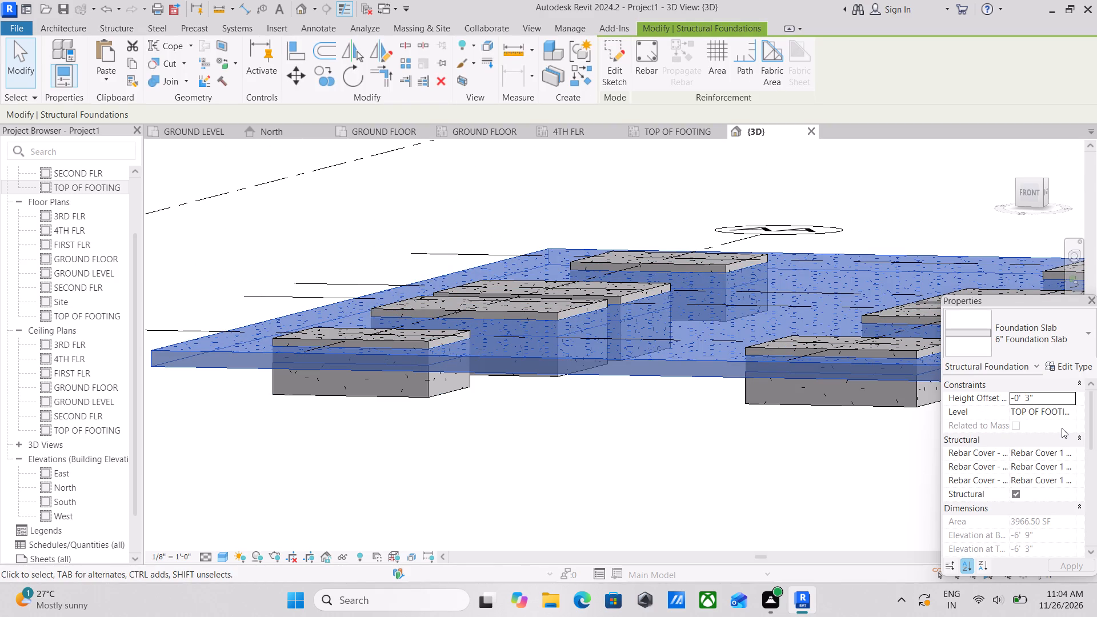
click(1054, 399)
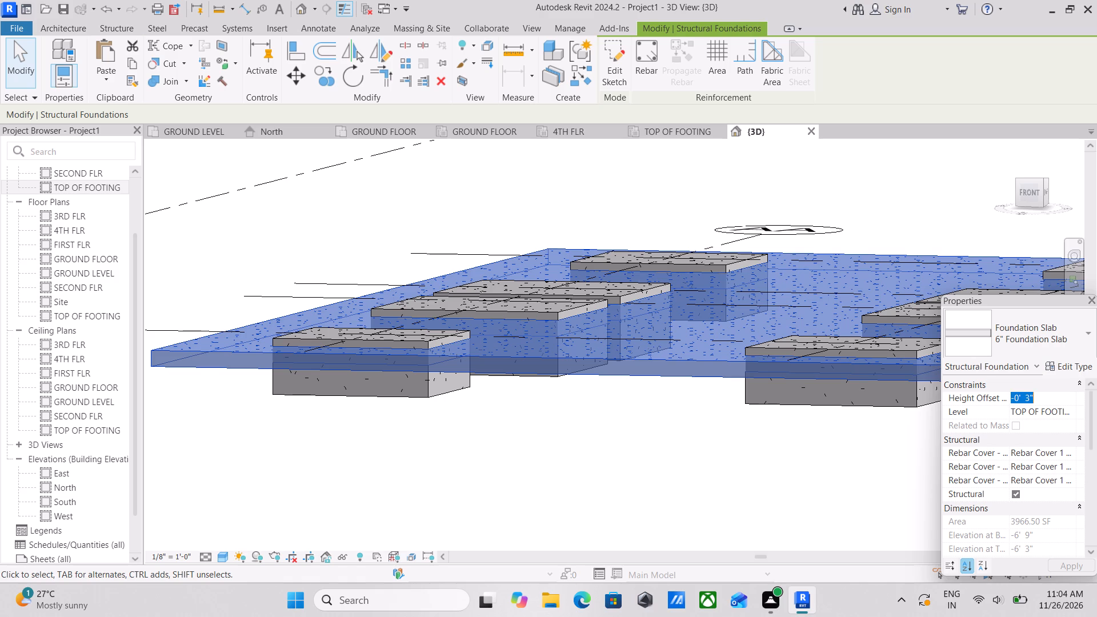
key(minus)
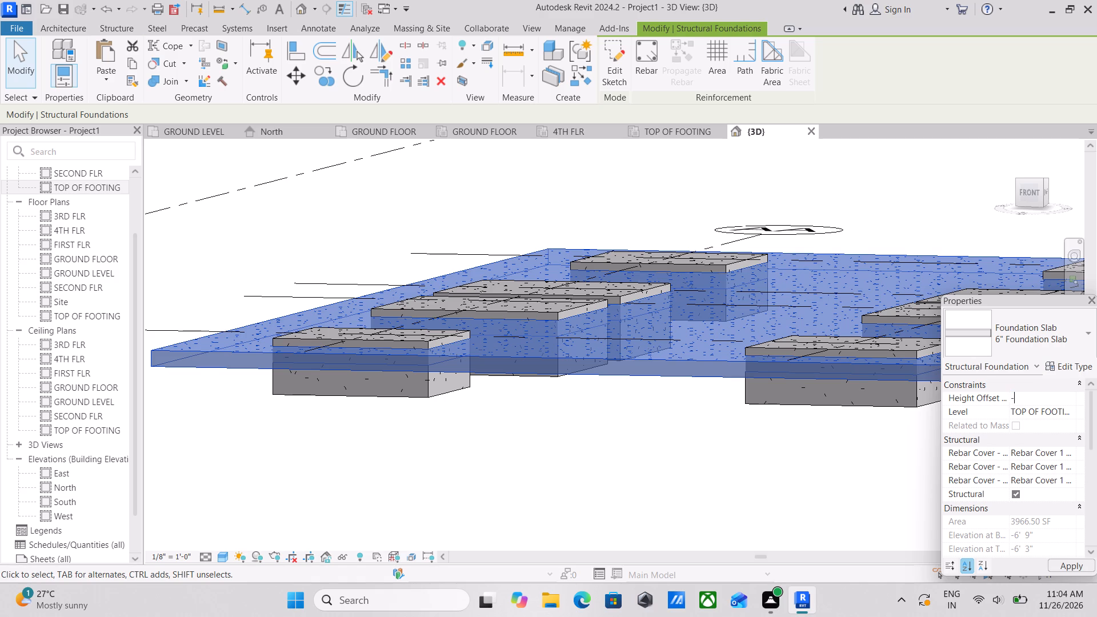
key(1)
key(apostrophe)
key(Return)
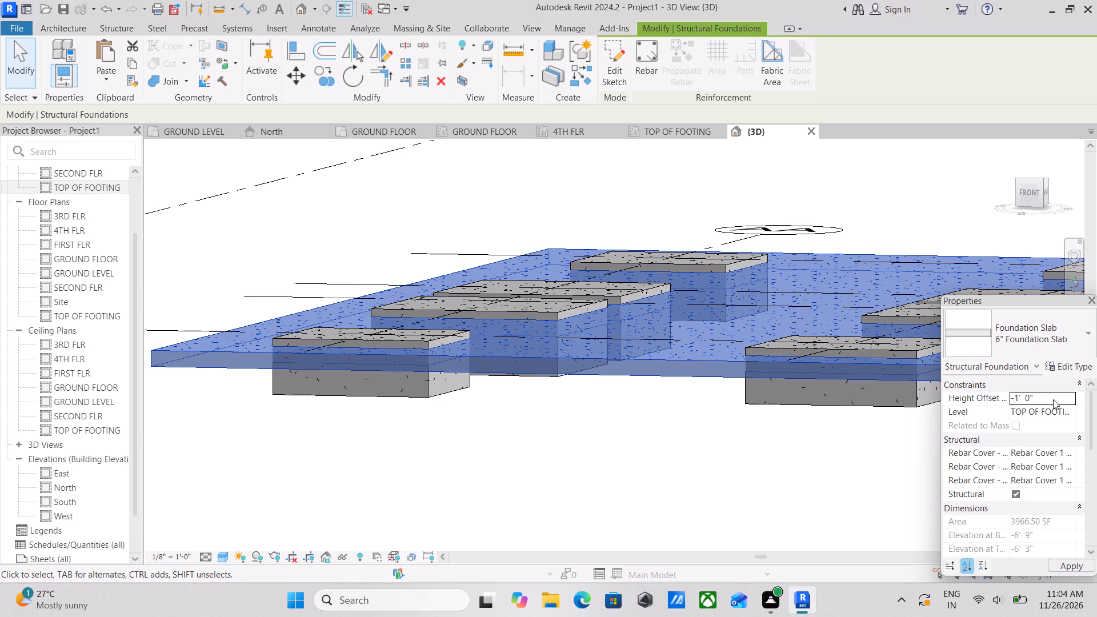
Set the 6" foundation slab's height offset from TOP OF FOOTING to -1' 6" and deselect the slab.
scroll(766, 400, down, 1)
scroll(663, 375, down, 2)
middle_drag(664, 375, 644, 365)
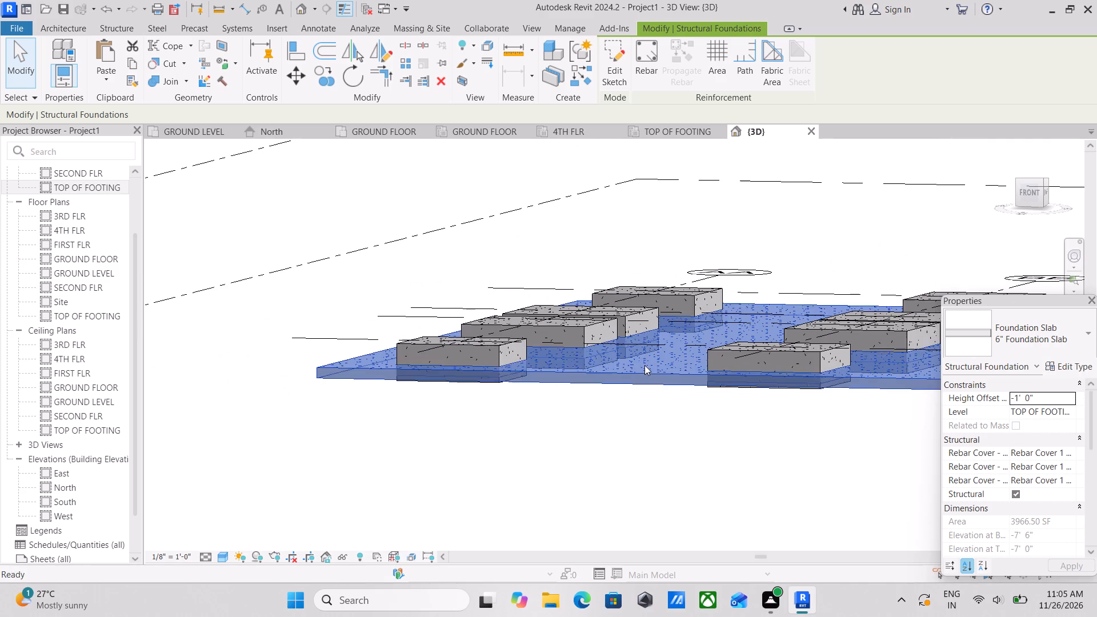
click(1046, 397)
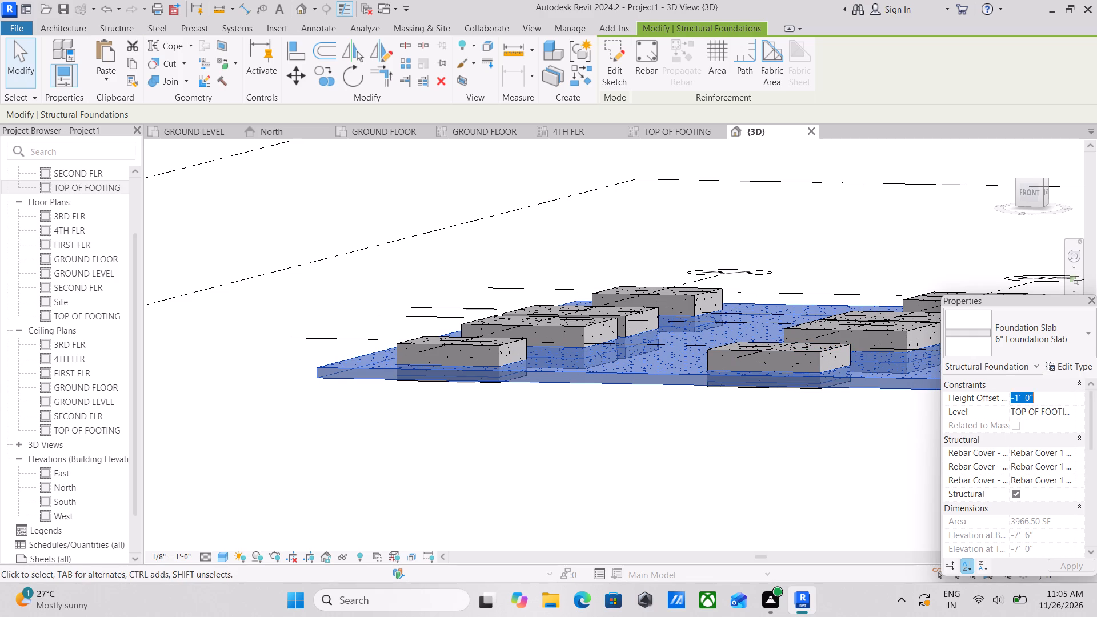
text(-1'6)
key(shift+quotedbl)
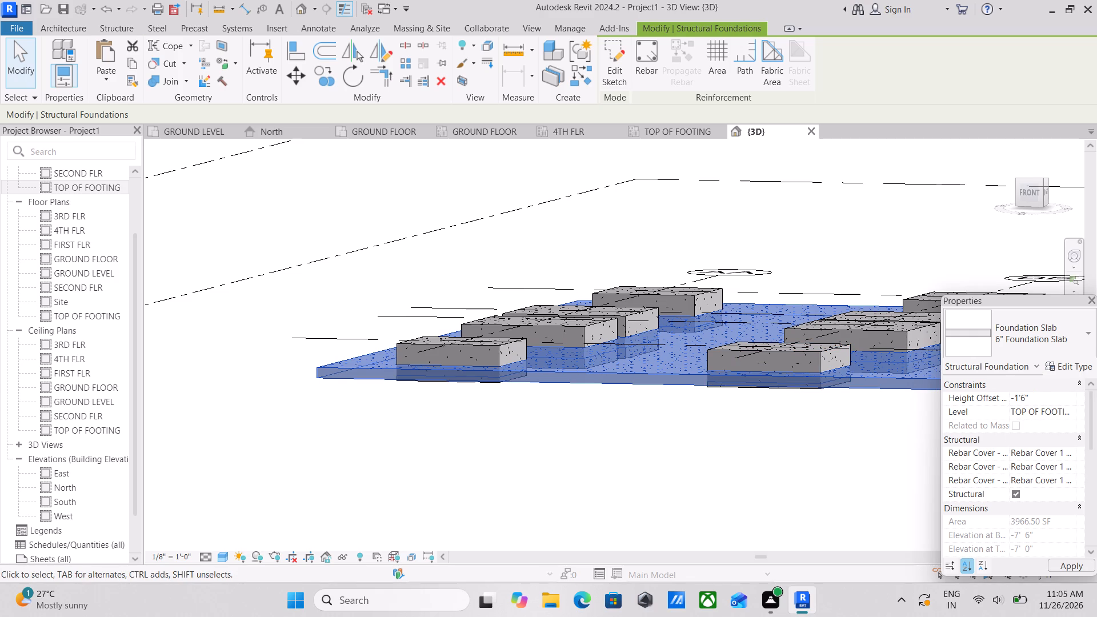
key(Return)
scroll(827, 372, down, 1)
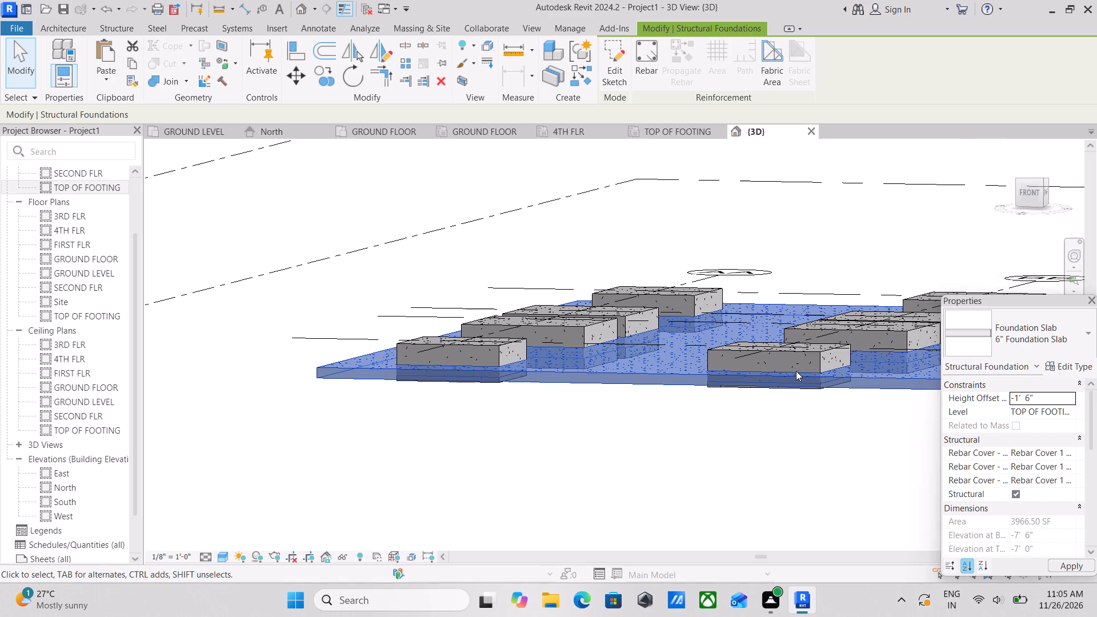
middle_drag(801, 363, 610, 362)
key(Escape)
Examine the foundation slab and the footings across the grids in 3D from several angles.
scroll(644, 371, down, 2)
middle_drag(687, 369, 516, 378)
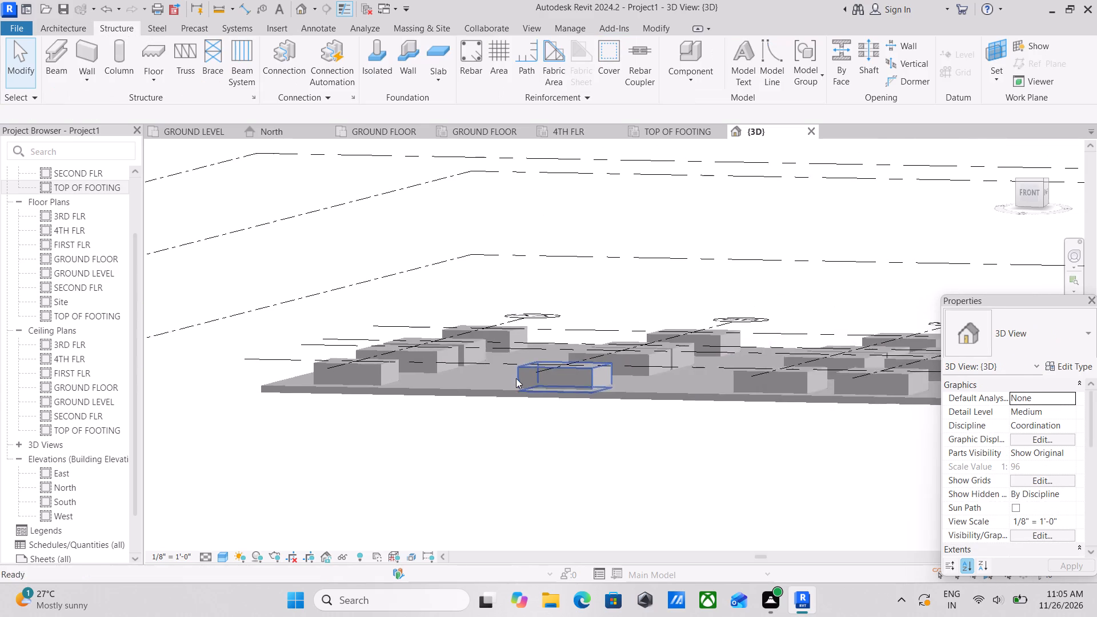
scroll(616, 419, down, 2)
shift+middle_drag(594, 417, 707, 520)
shift+middle_drag(704, 513, 527, 429)
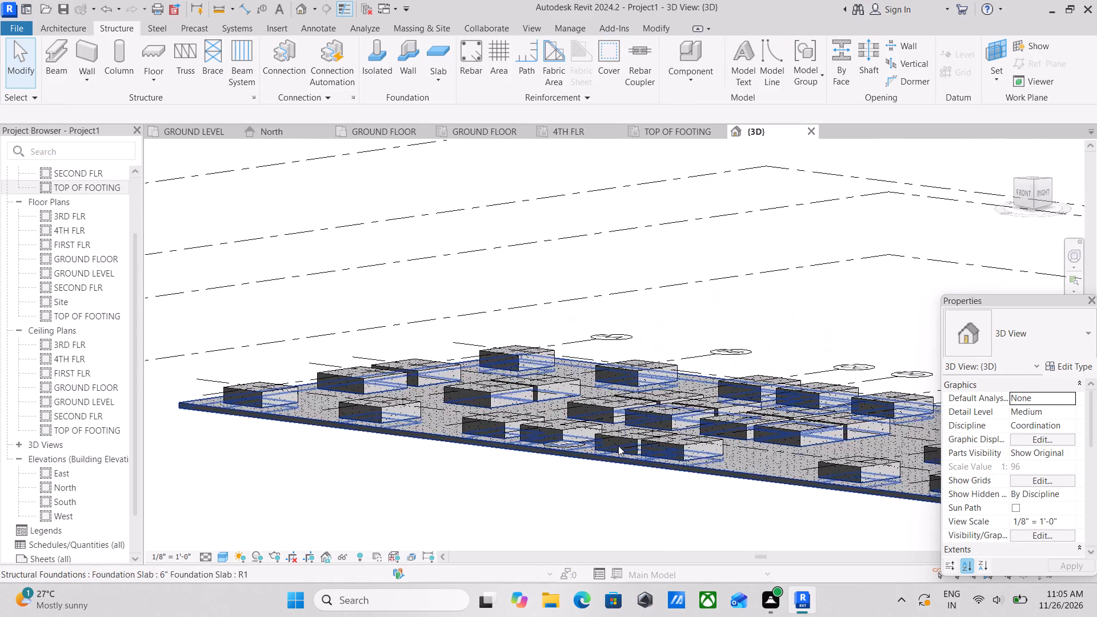
shift+middle_drag(618, 446, 702, 502)
shift+middle_drag(700, 502, 722, 520)
shift+middle_drag(710, 511, 715, 520)
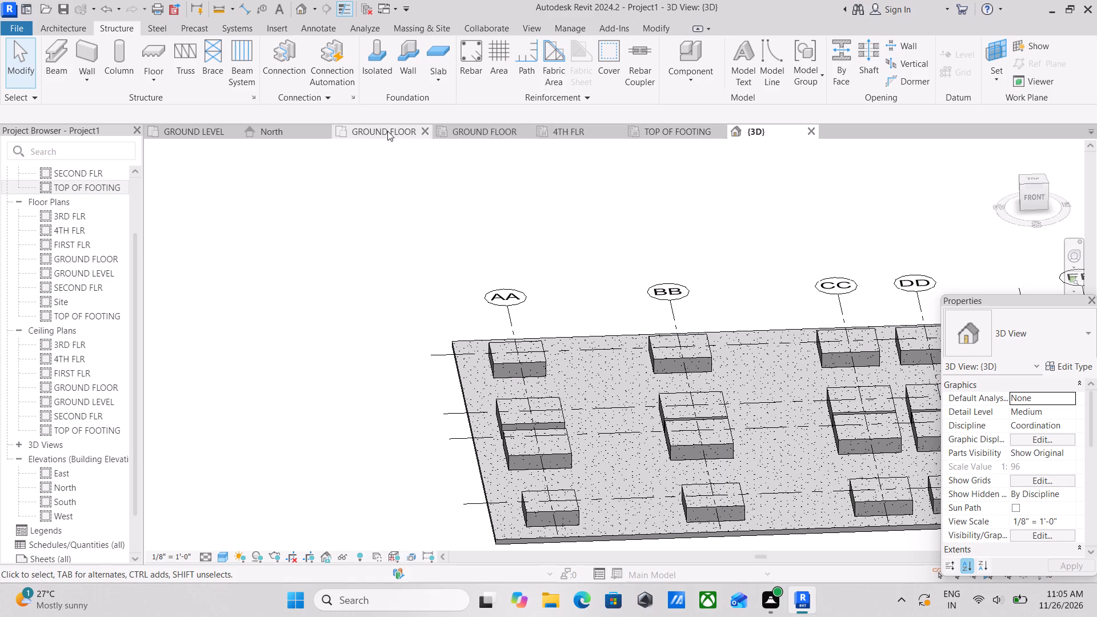
middle_drag(604, 318, 456, 252)
middle_drag(597, 315, 583, 315)
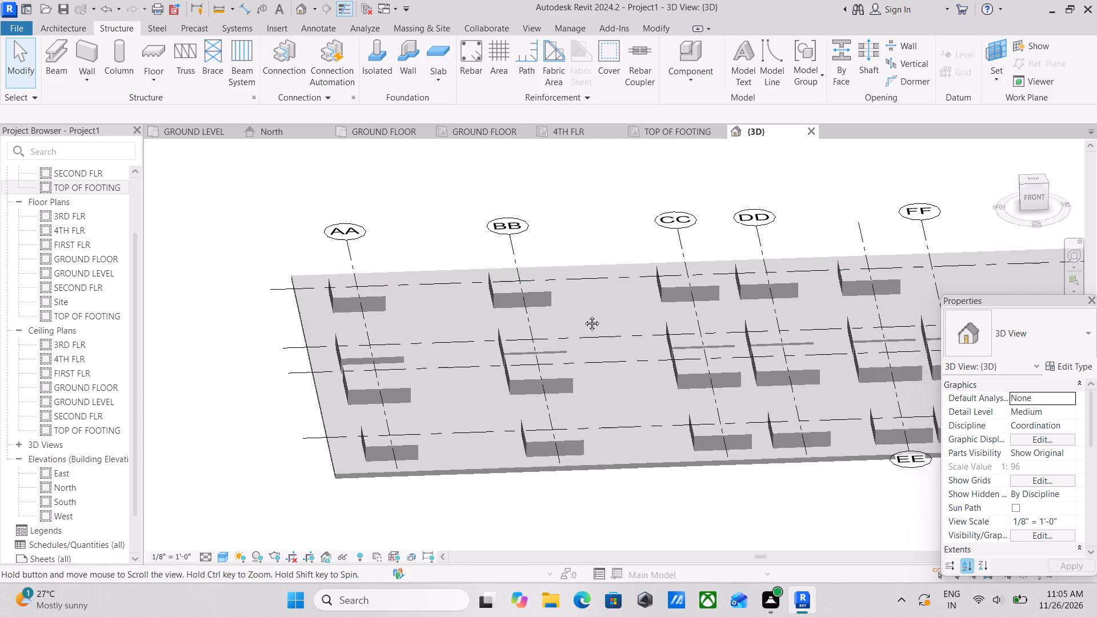
middle_drag(583, 315, 605, 304)
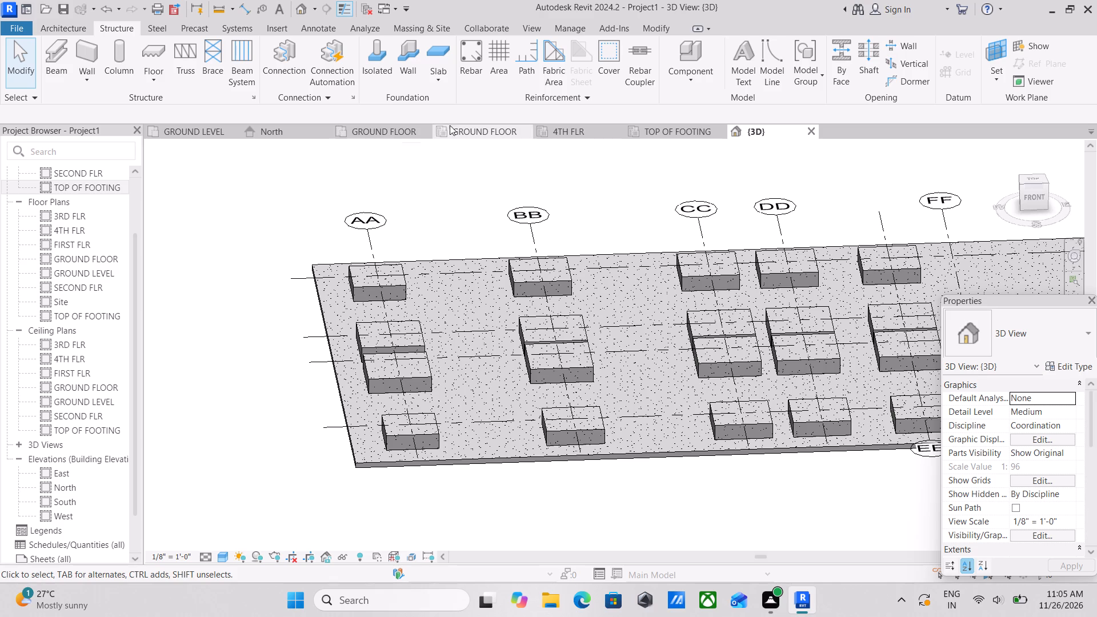
Open the GROUND FLOOR structural plan and bring its column grid into view.
click(469, 129)
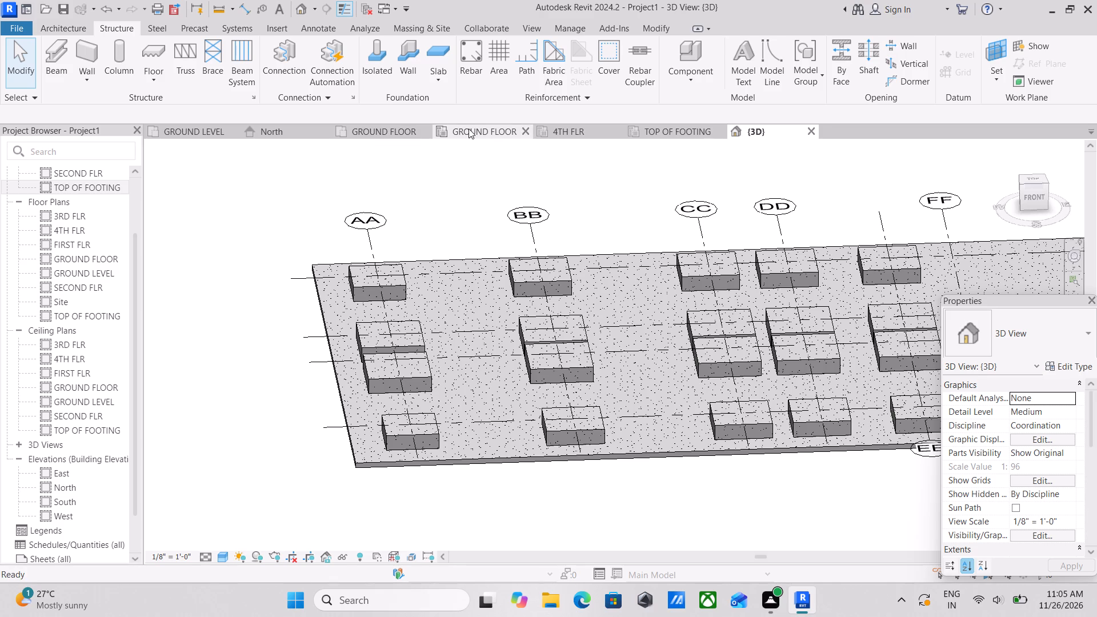
scroll(653, 260, up, 2)
middle_drag(665, 288, 600, 316)
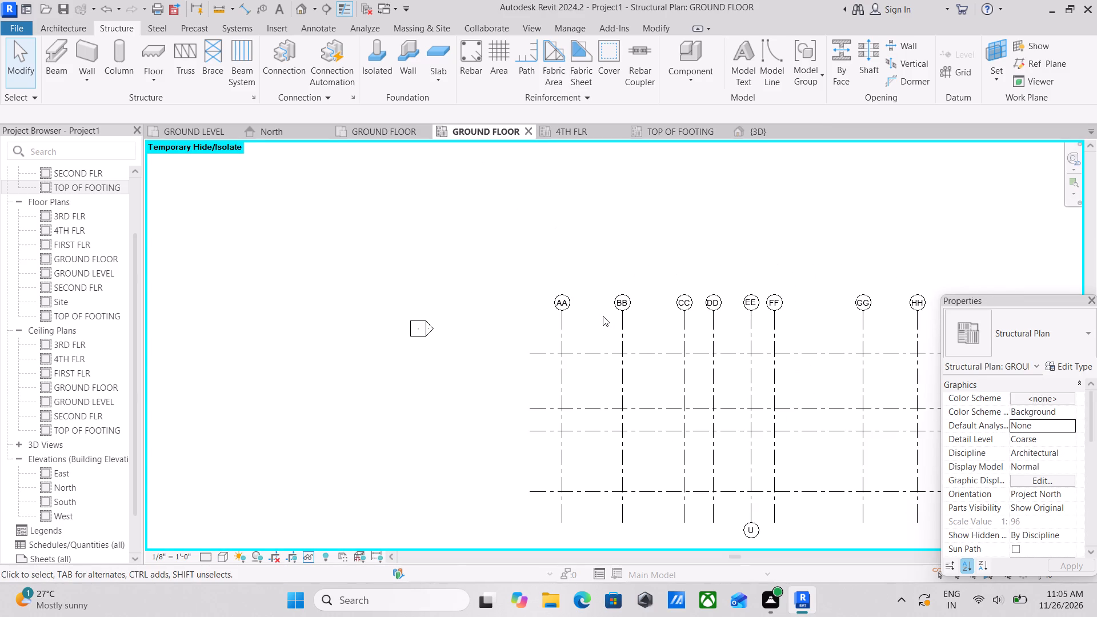
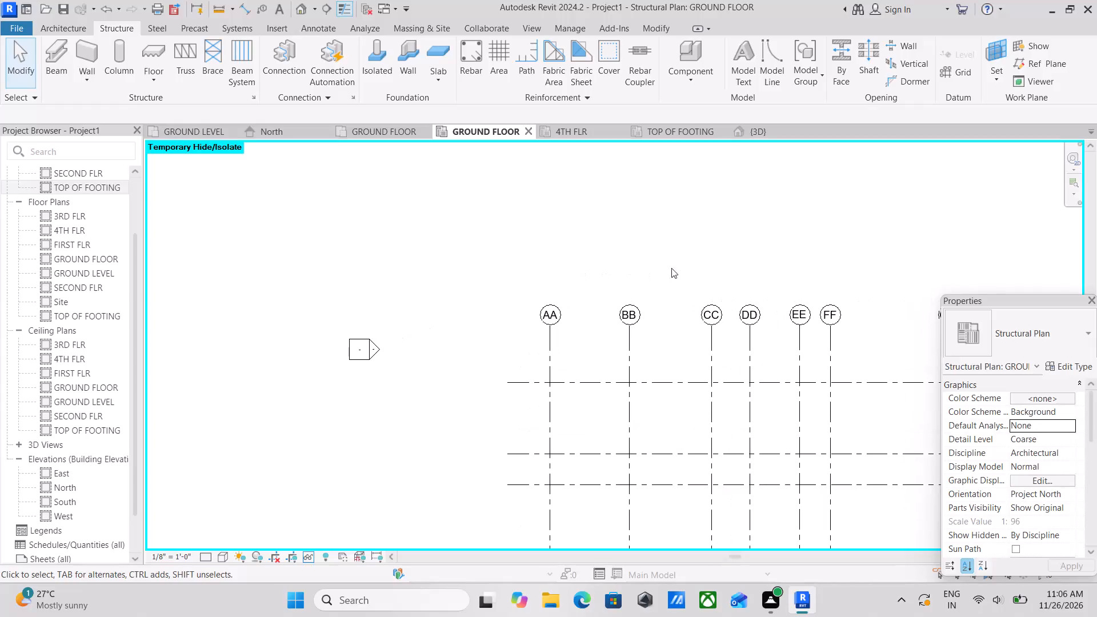
Start placing a structural column and browse for a family to load in the US library's Structural Columns, Concrete folder.
scroll(767, 371, up, 2)
middle_drag(767, 389, 703, 342)
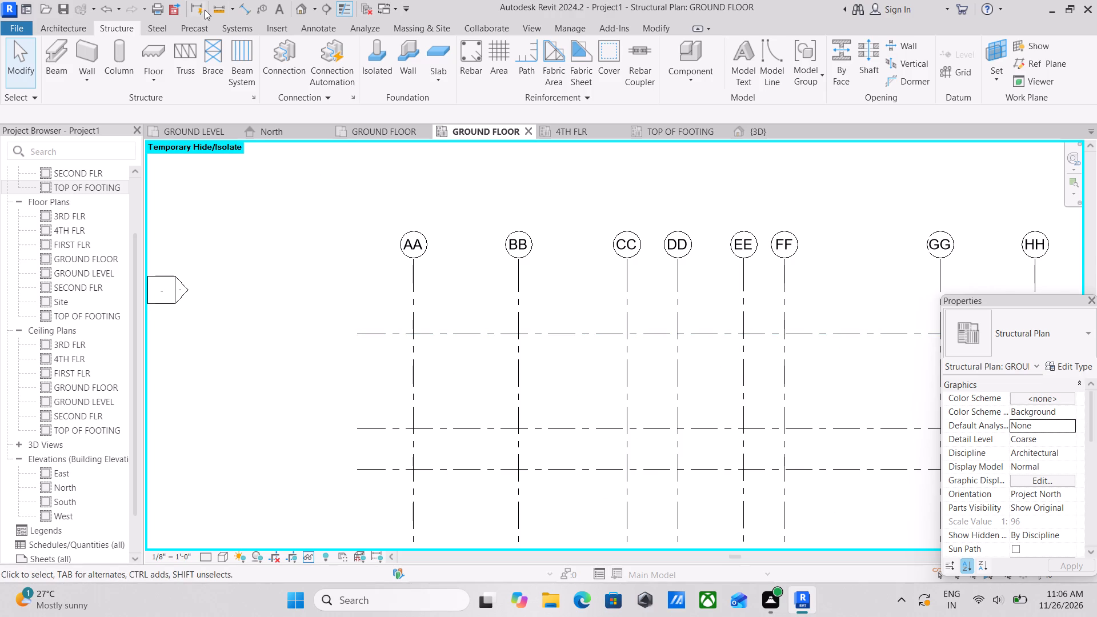
click(113, 58)
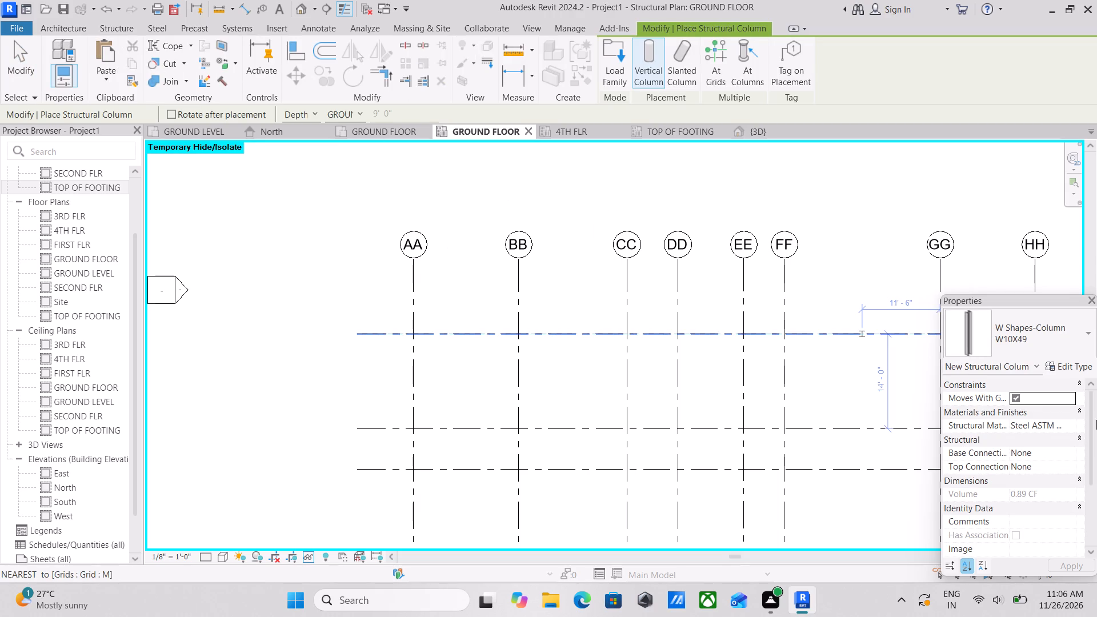
click(1044, 334)
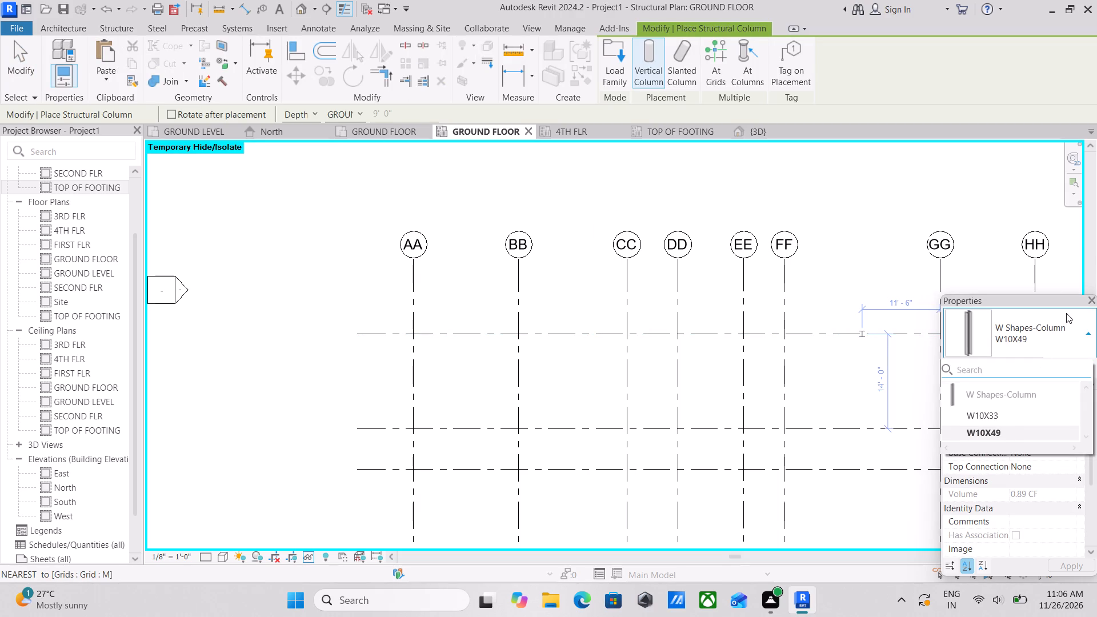
click(1068, 312)
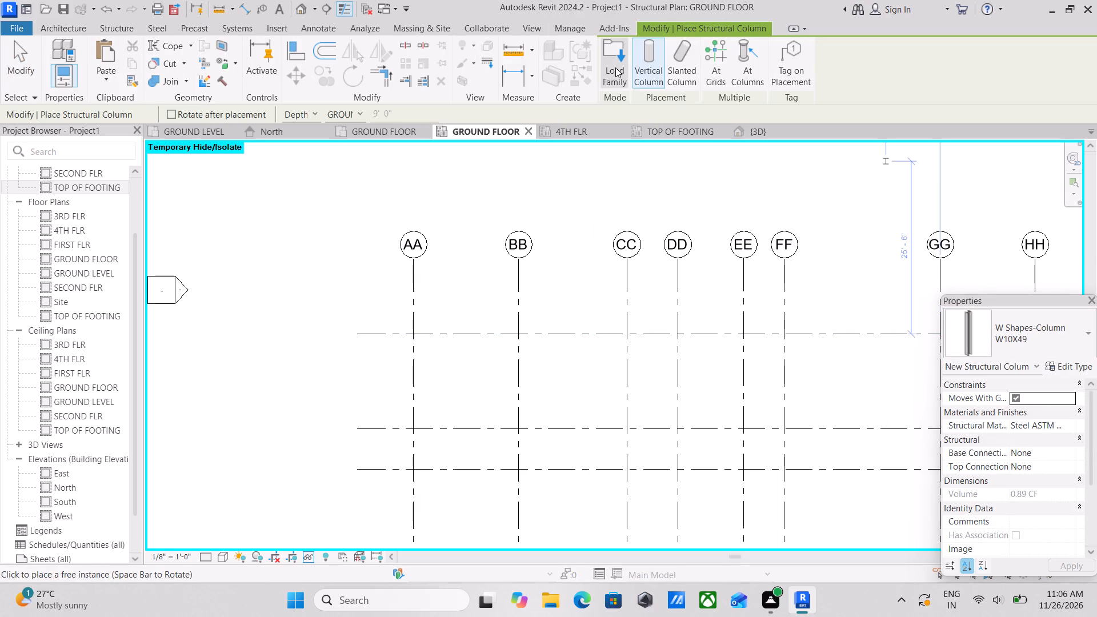
click(615, 67)
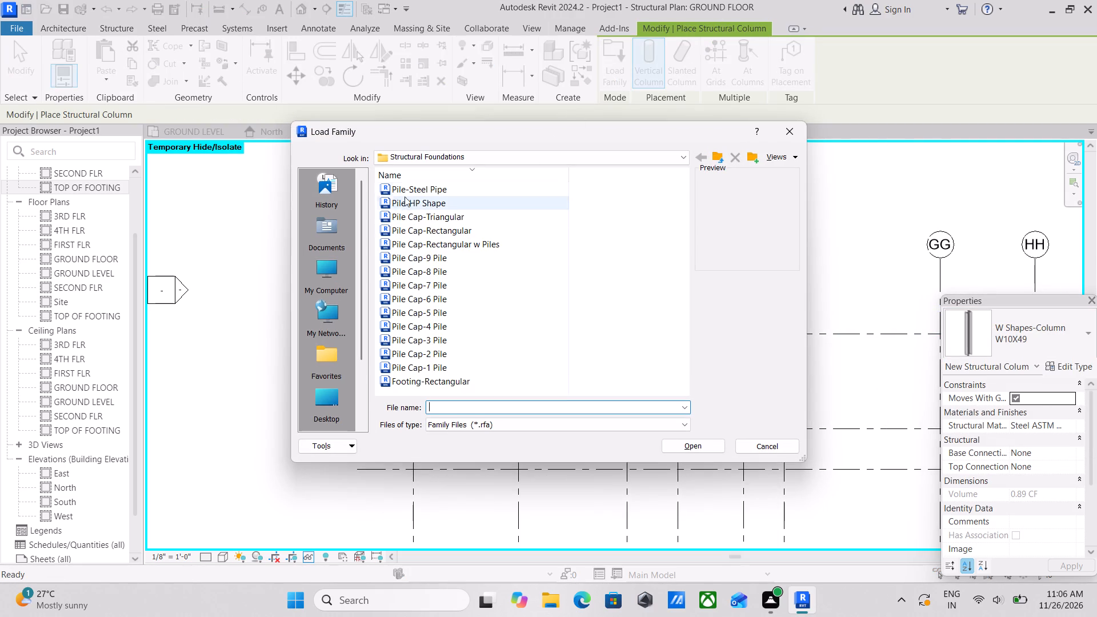
click(668, 151)
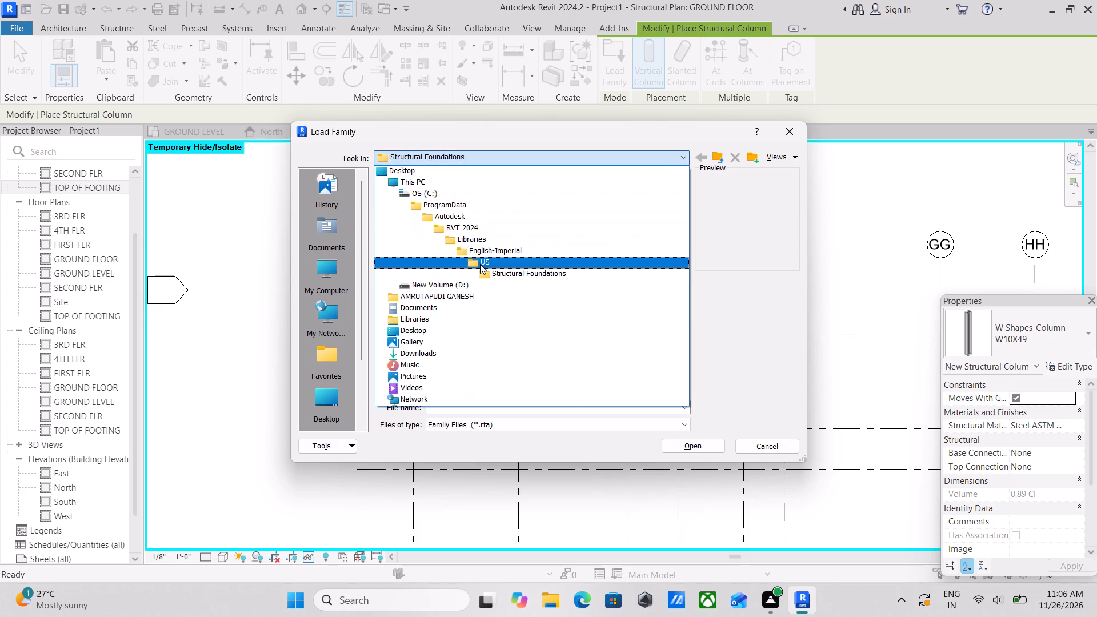
click(497, 250)
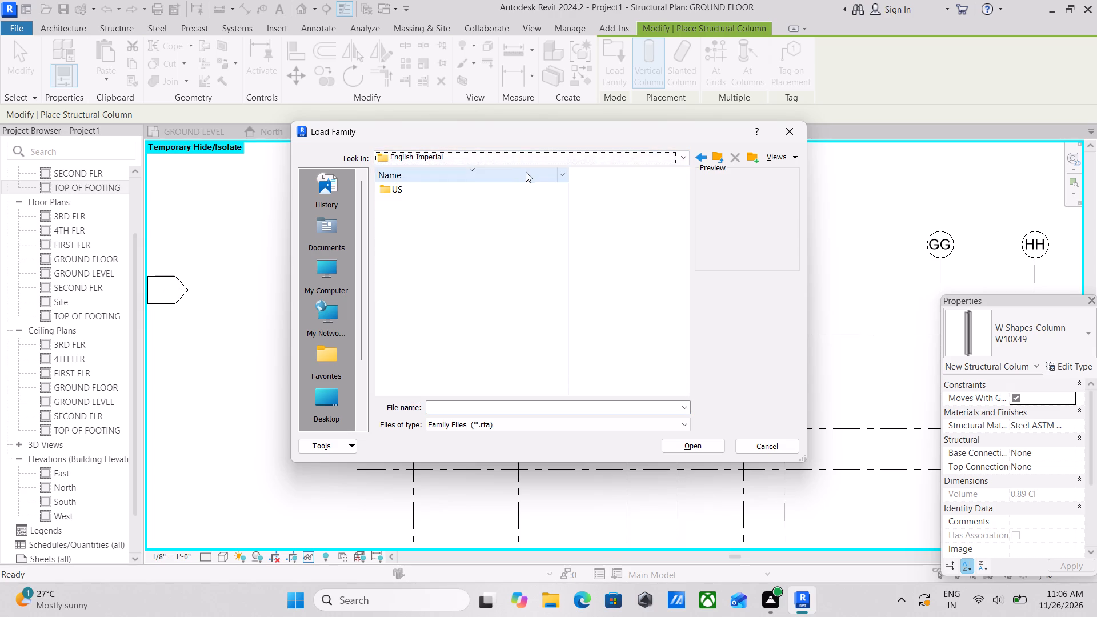
double_click(503, 184)
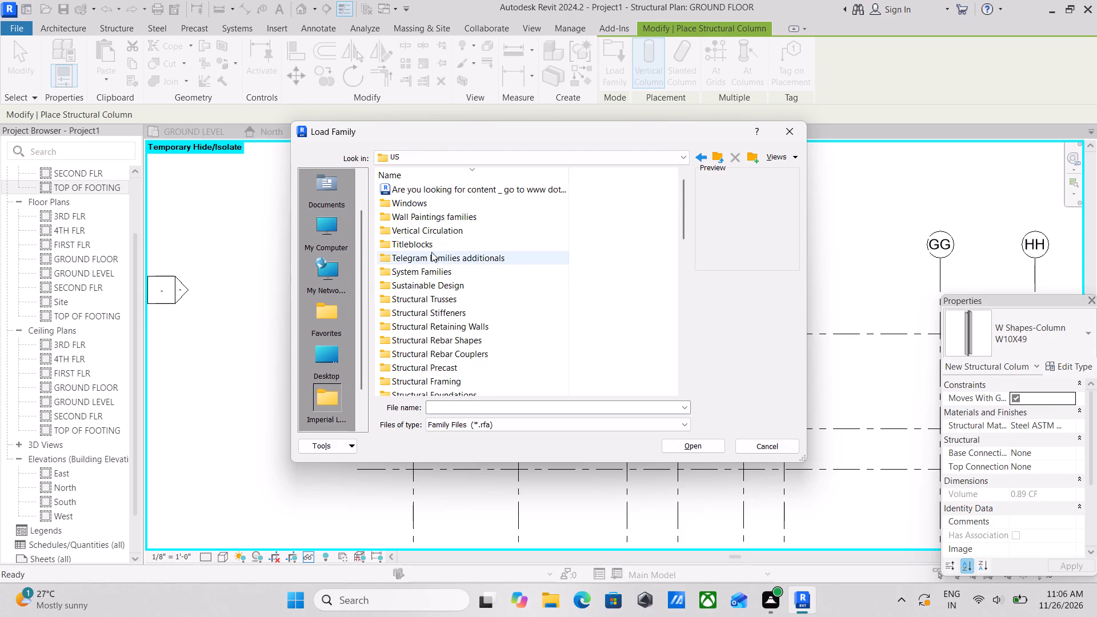
scroll(437, 265, down, 2)
scroll(443, 378, down, 1)
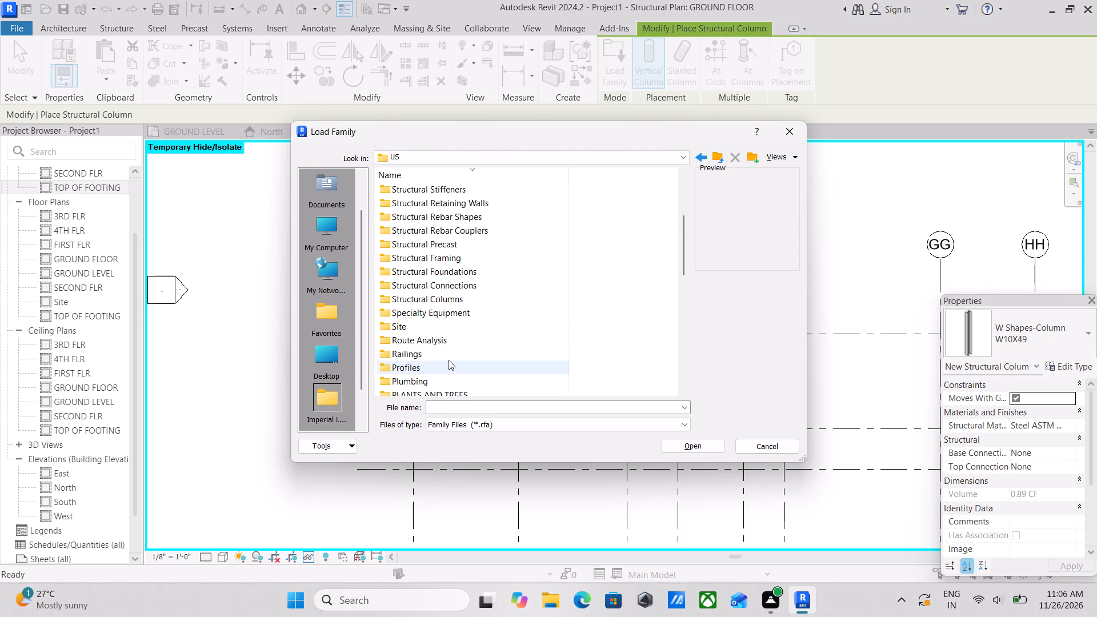
double_click(461, 301)
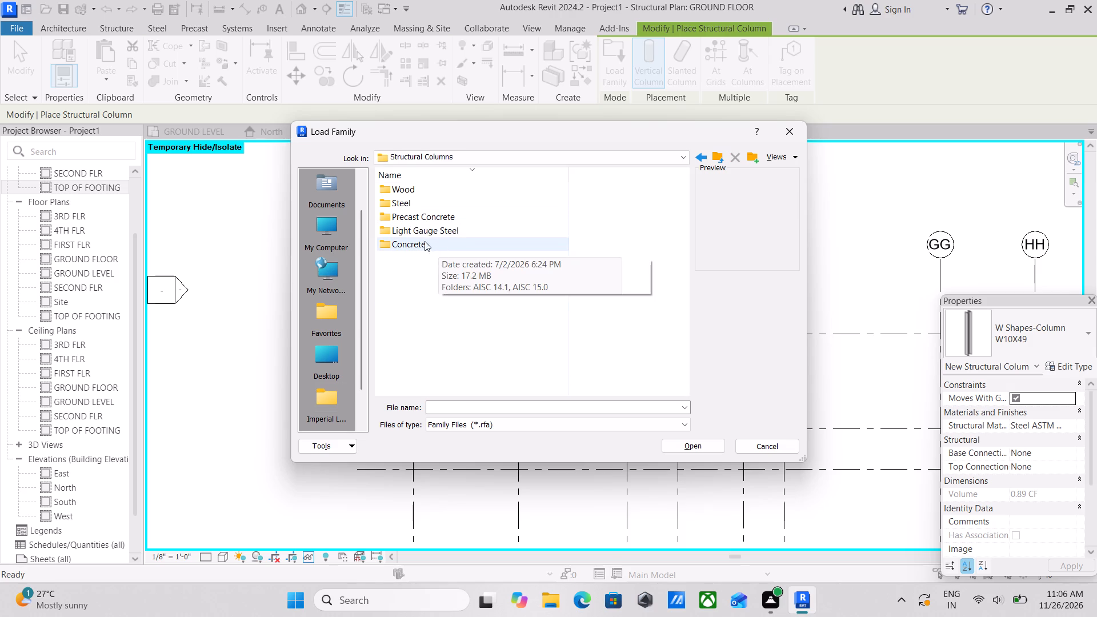
double_click(437, 246)
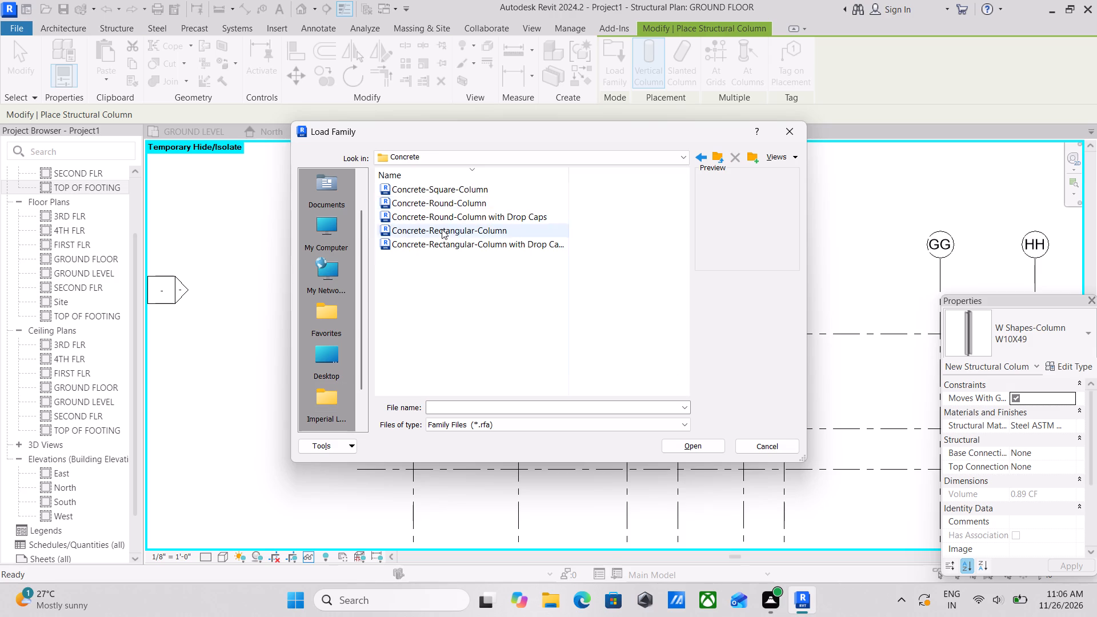
Compare the previews of the concrete column families and load Concrete-Square-Column into the project.
click(458, 185)
click(457, 203)
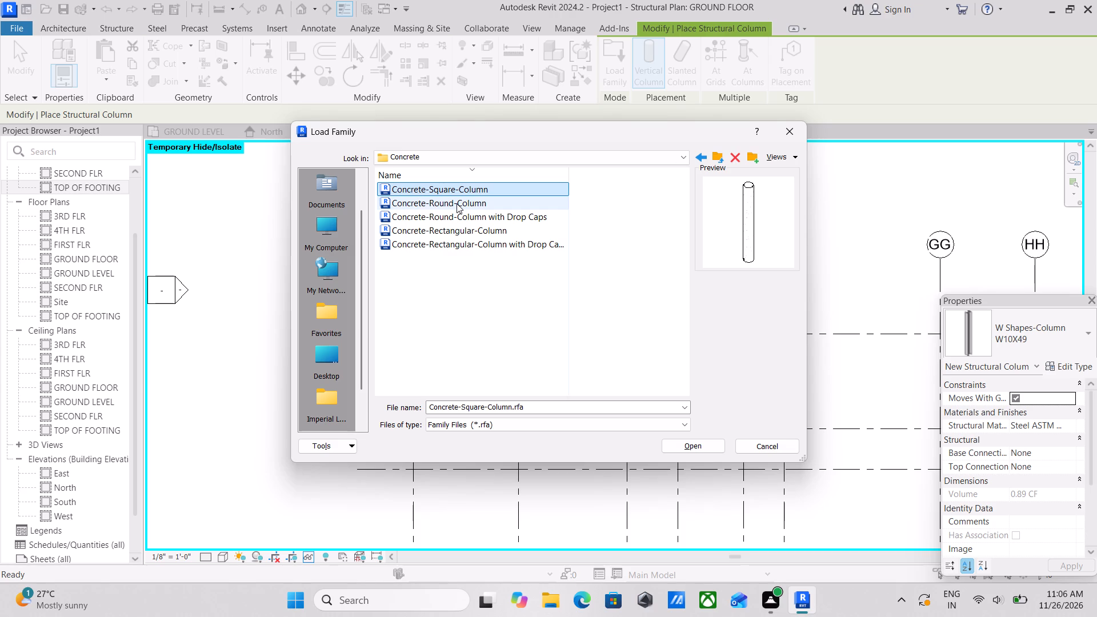
click(475, 186)
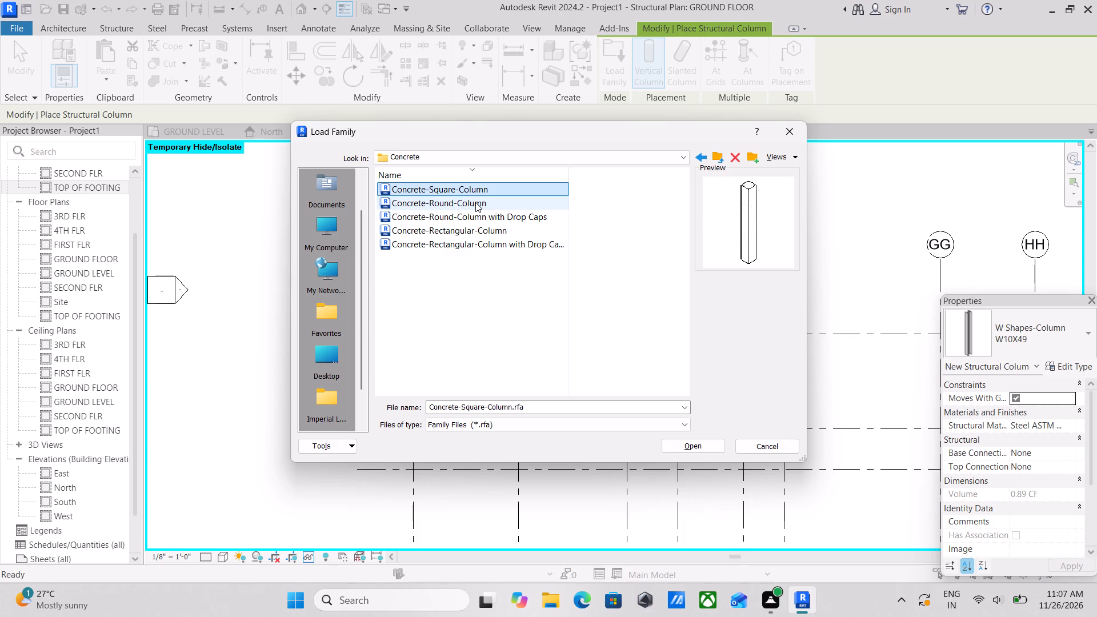
click(475, 202)
click(475, 187)
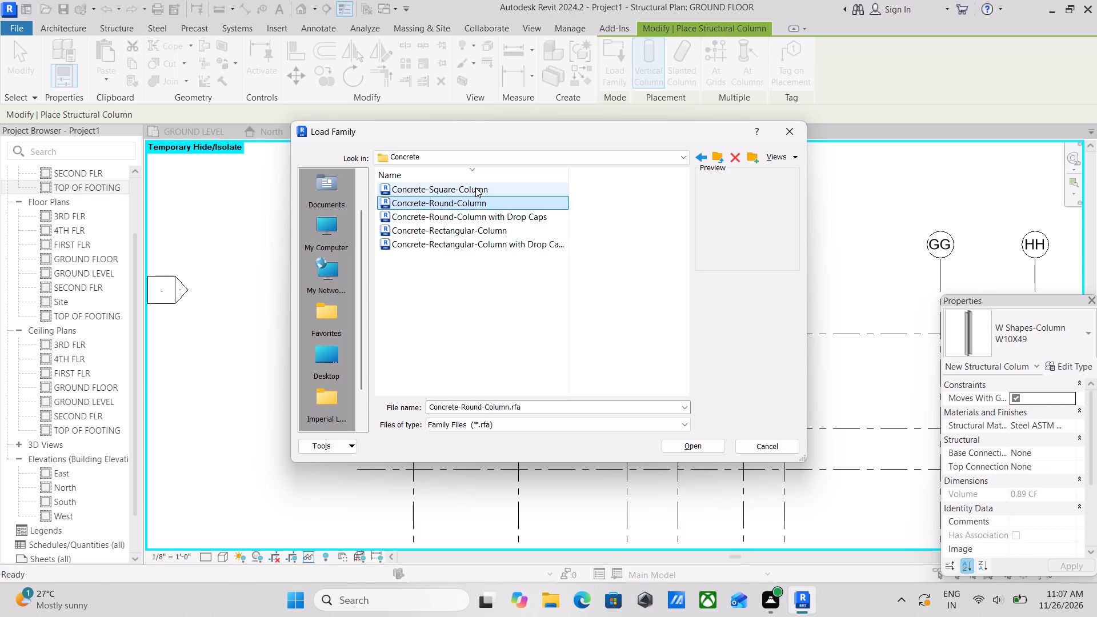
click(479, 234)
click(477, 217)
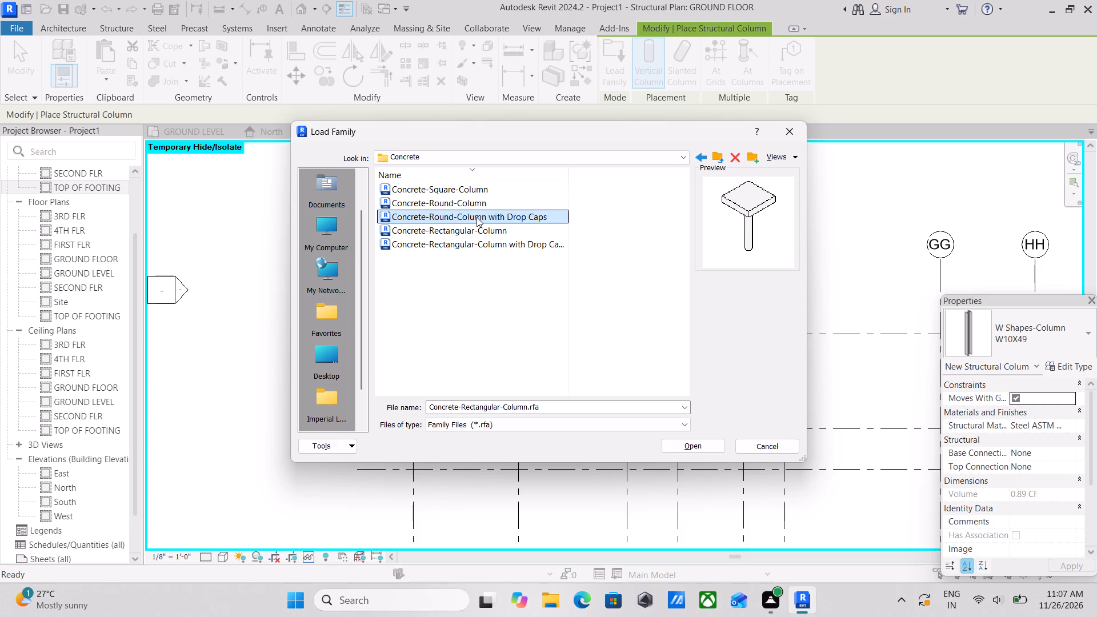
click(464, 203)
click(465, 188)
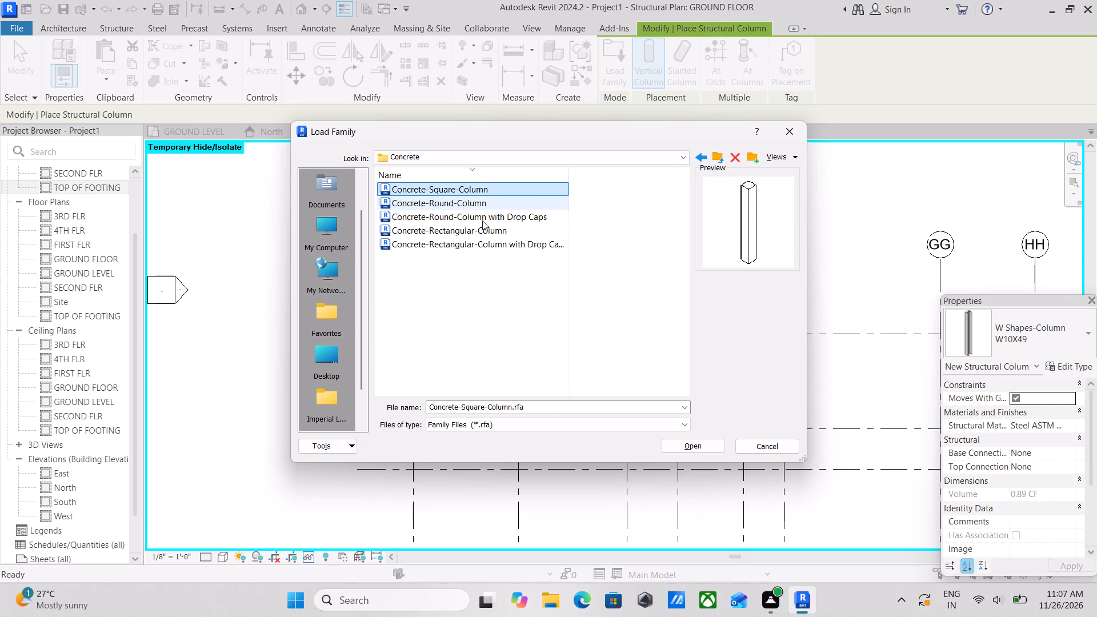
click(484, 251)
click(479, 243)
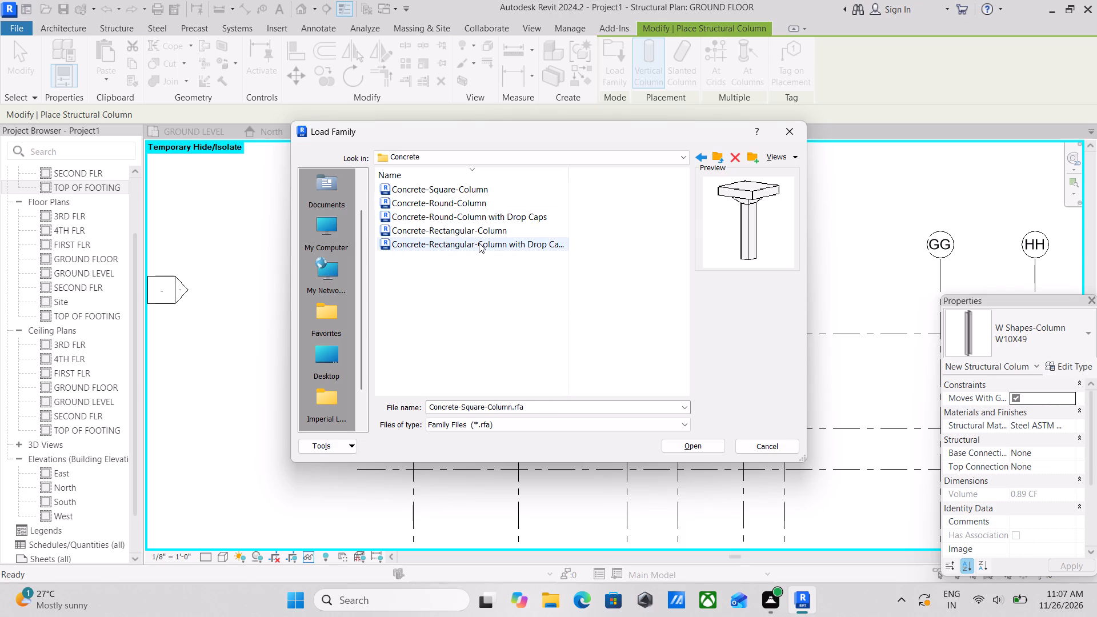
click(459, 188)
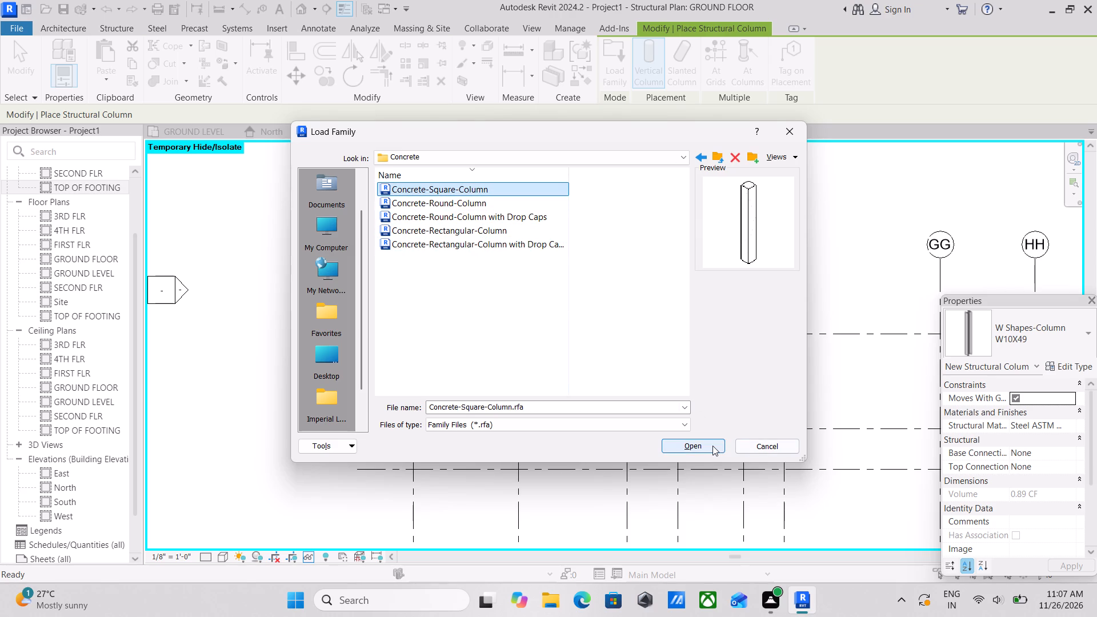
click(712, 446)
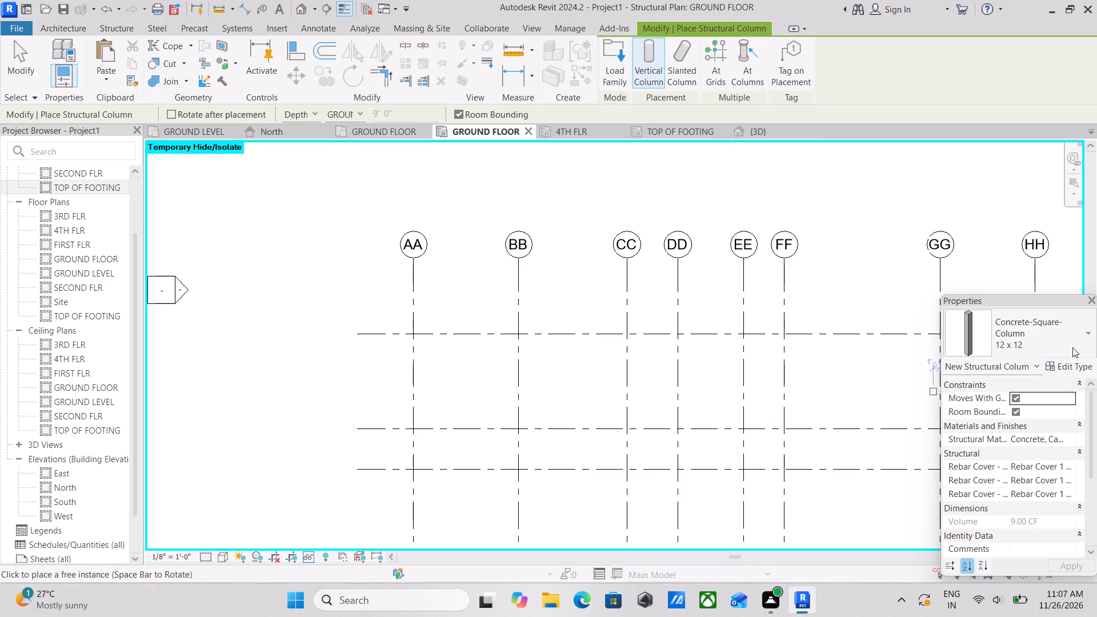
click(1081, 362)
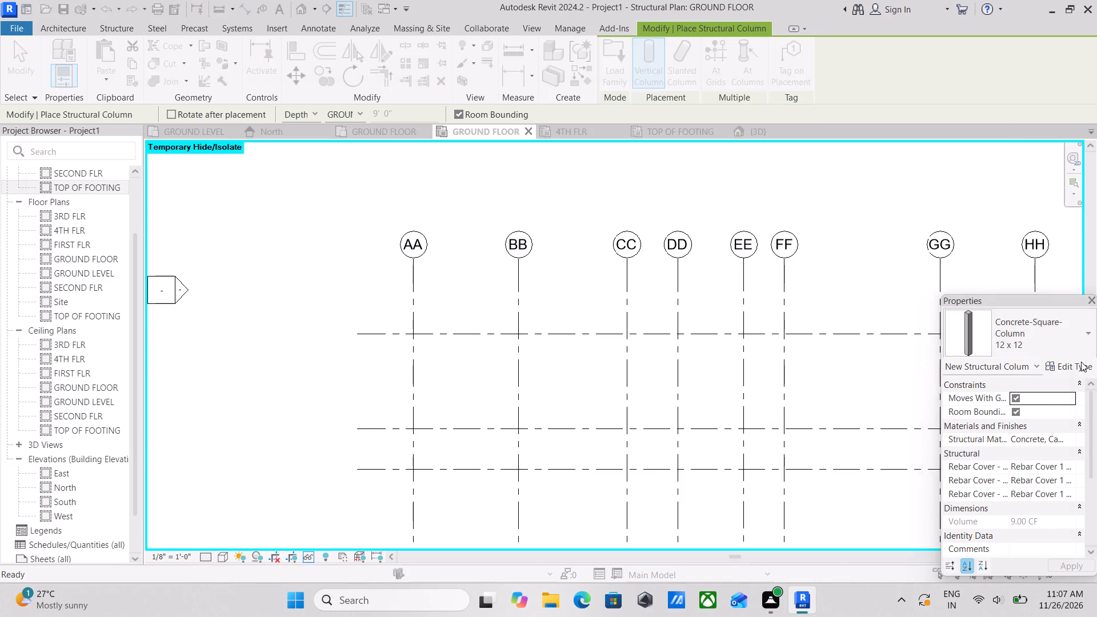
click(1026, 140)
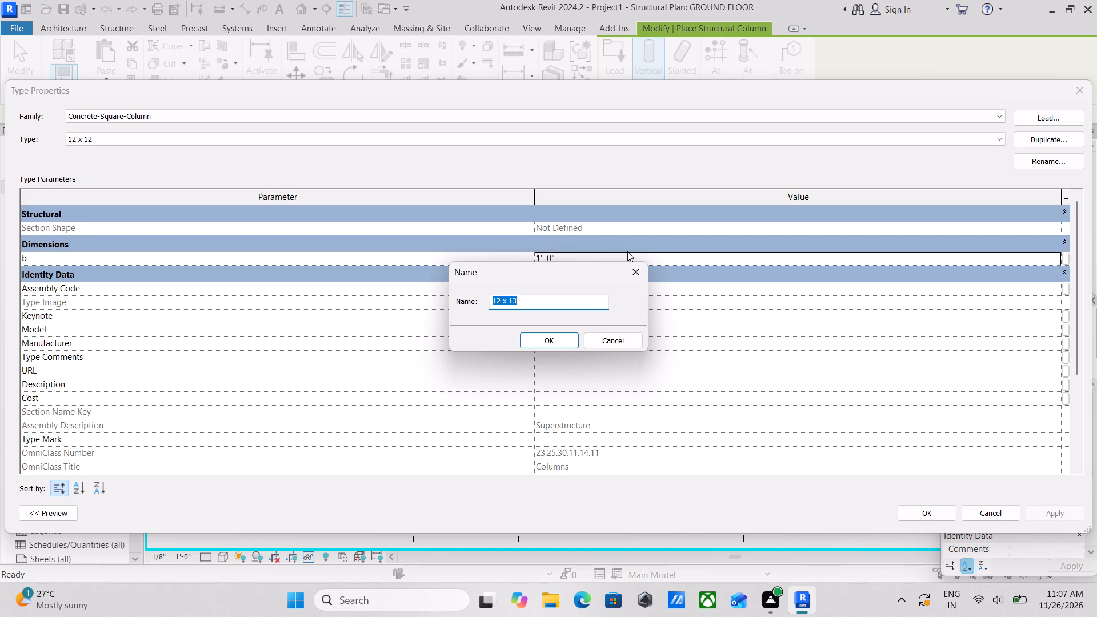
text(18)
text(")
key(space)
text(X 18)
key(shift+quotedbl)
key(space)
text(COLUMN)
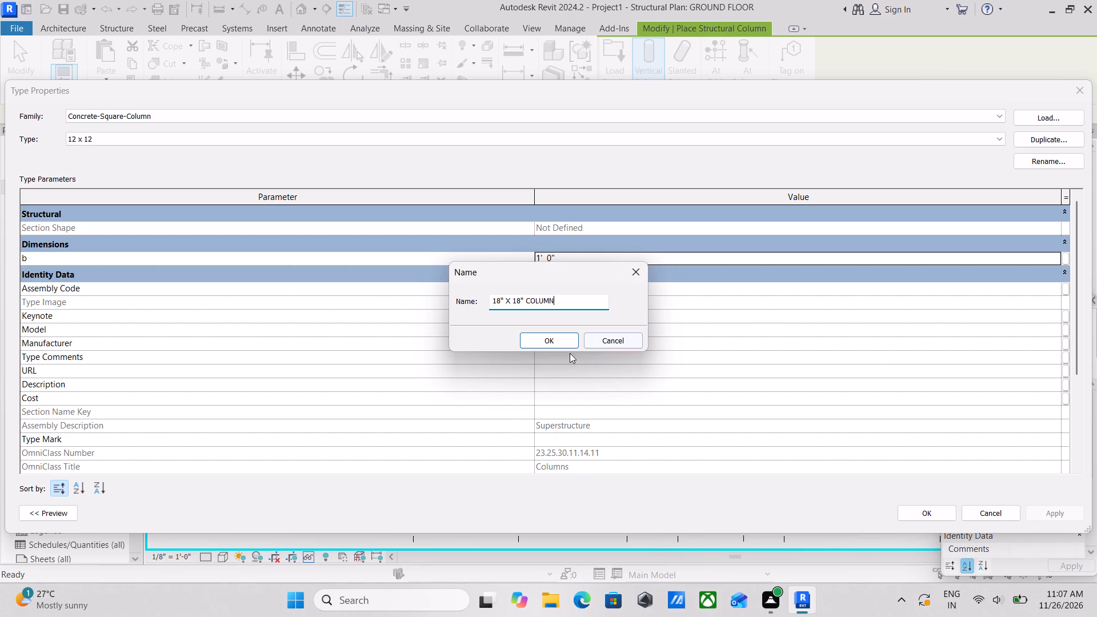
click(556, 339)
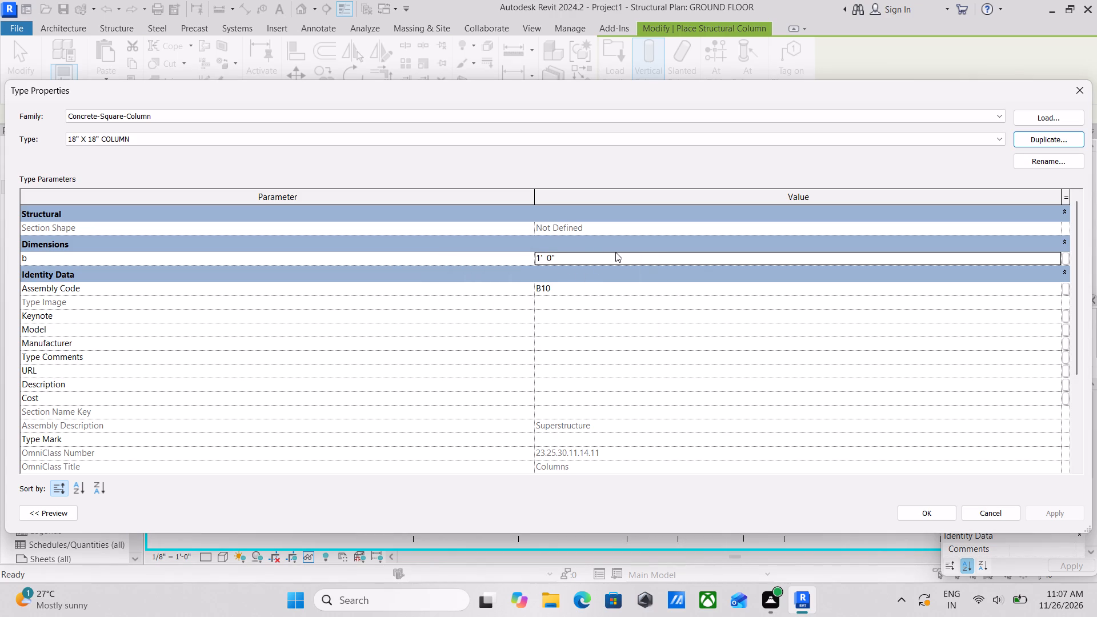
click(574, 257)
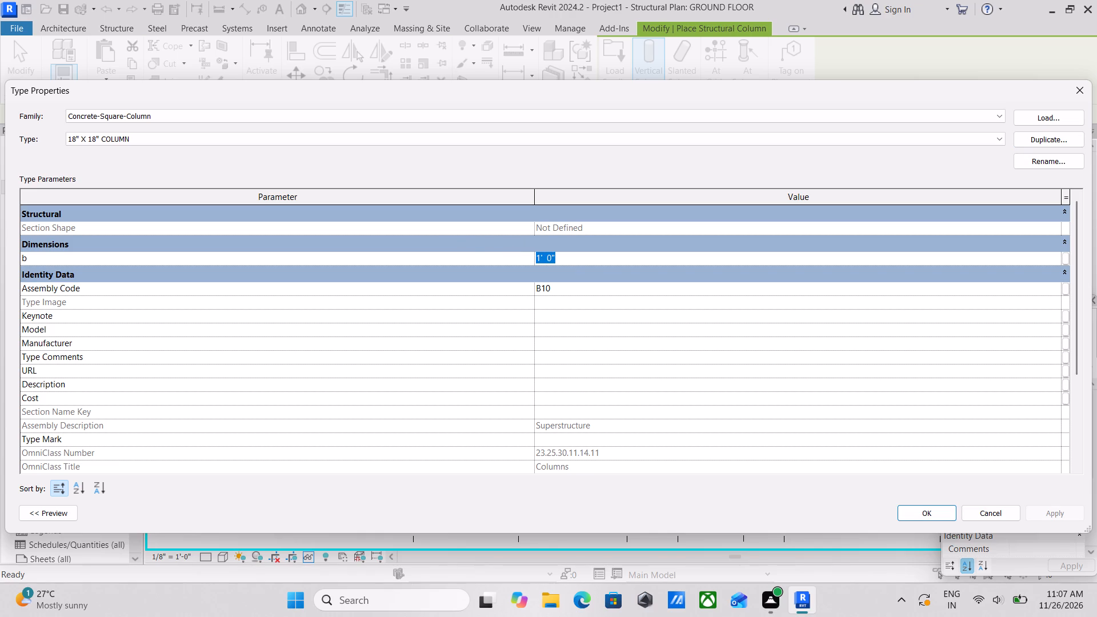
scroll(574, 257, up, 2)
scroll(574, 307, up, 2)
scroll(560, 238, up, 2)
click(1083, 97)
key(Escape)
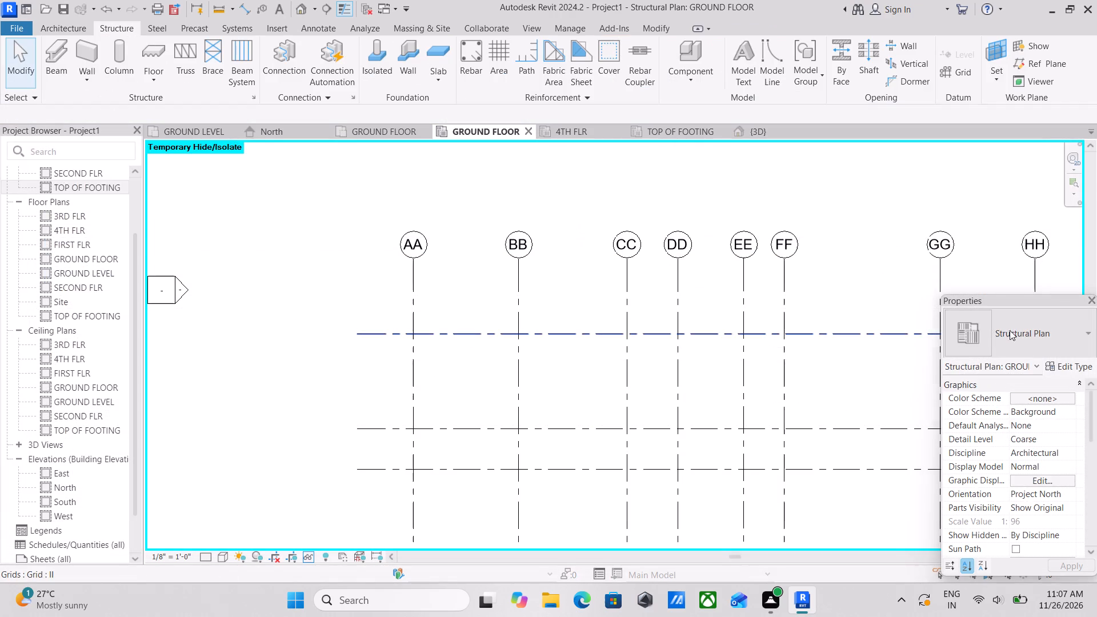
Restart structural column placement, compare the concrete column family previews, and load Concrete-Rectangular-Column into the project.
middle_drag(1000, 326, 884, 300)
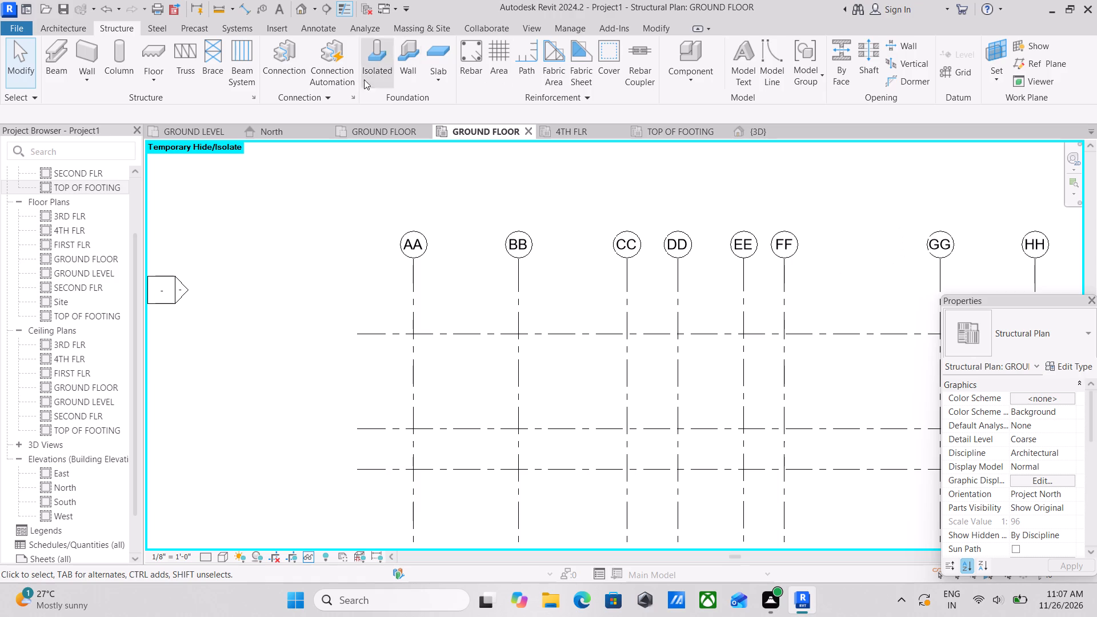
click(120, 63)
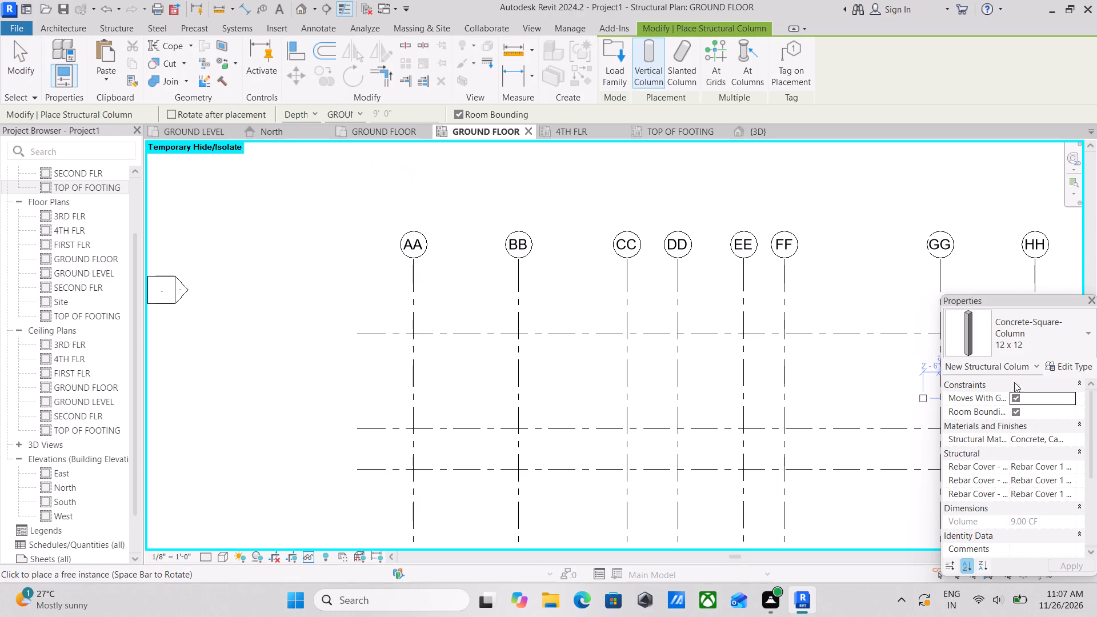
click(1074, 344)
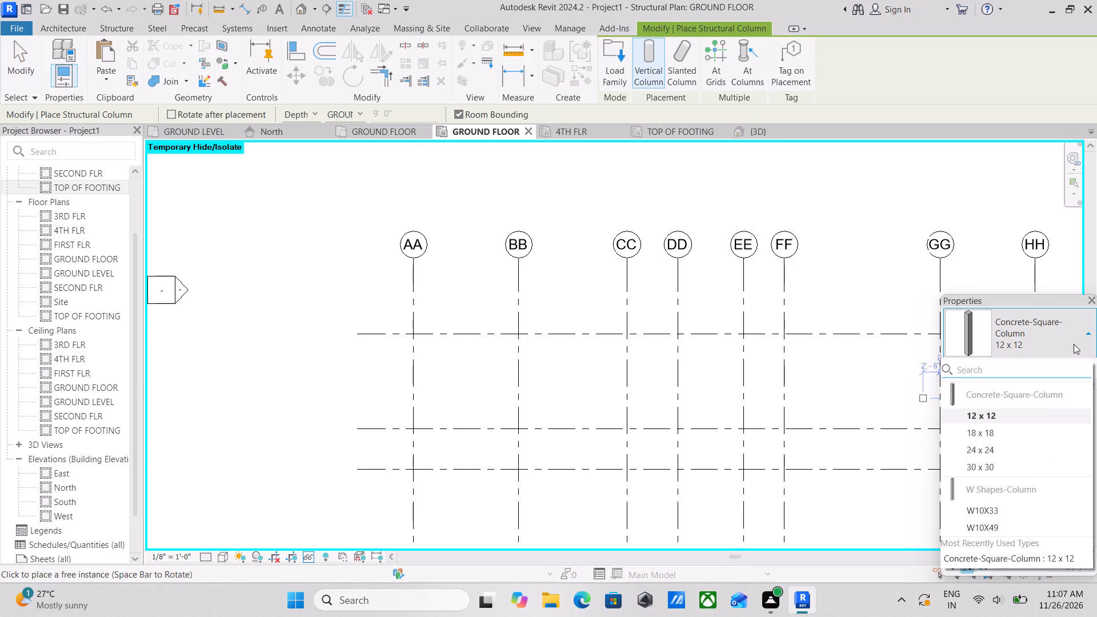
click(1074, 344)
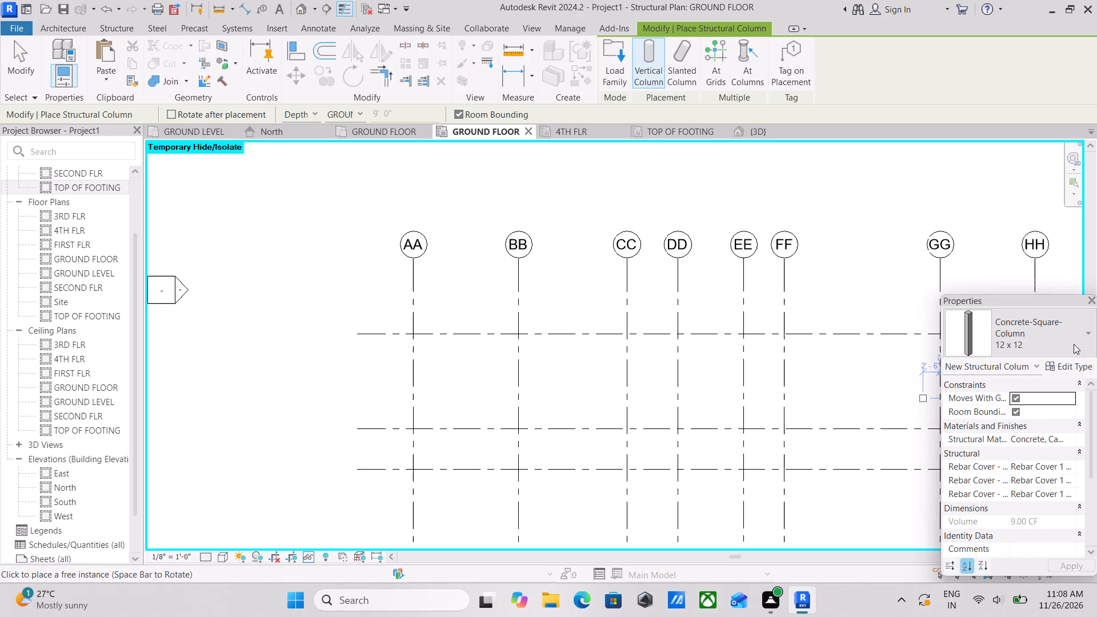
click(615, 58)
click(507, 208)
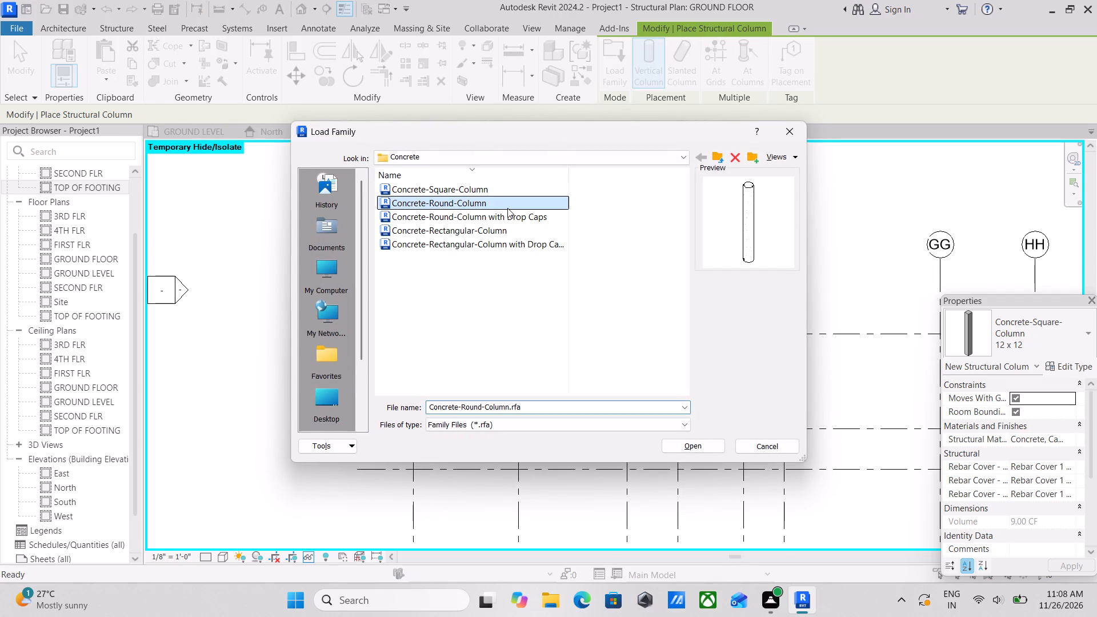
click(511, 223)
click(513, 218)
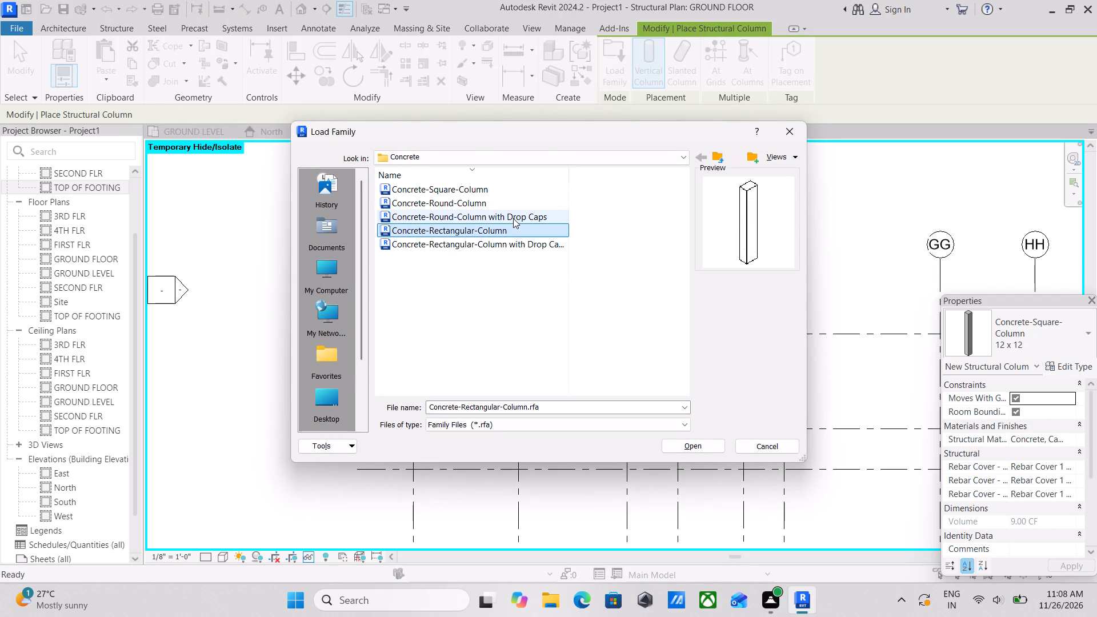
click(501, 230)
click(497, 246)
click(489, 230)
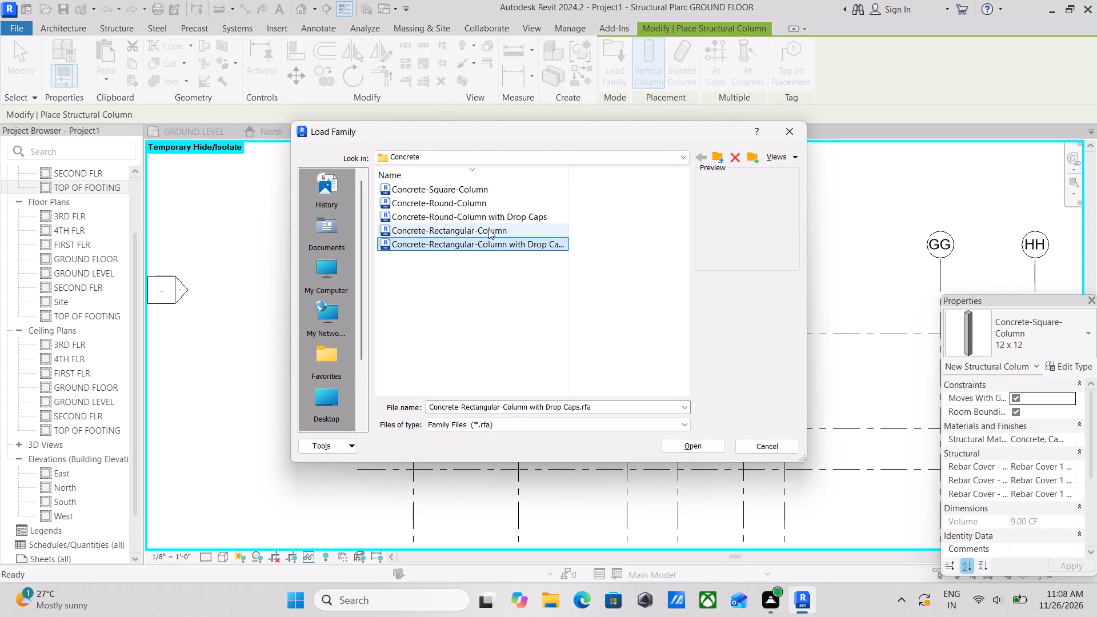
click(493, 217)
click(491, 228)
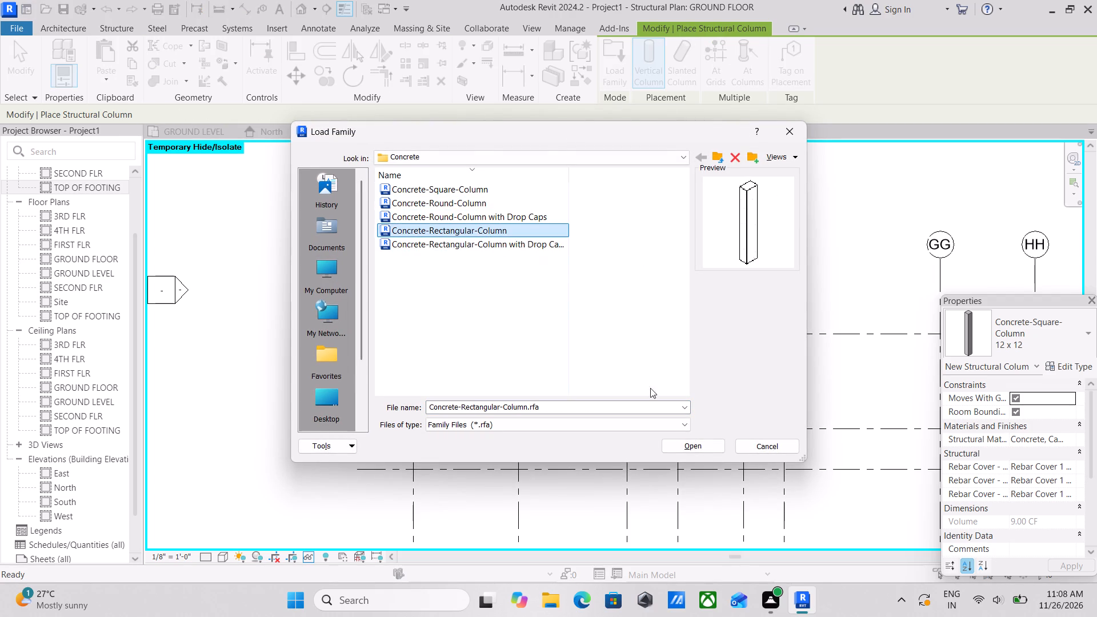
click(702, 448)
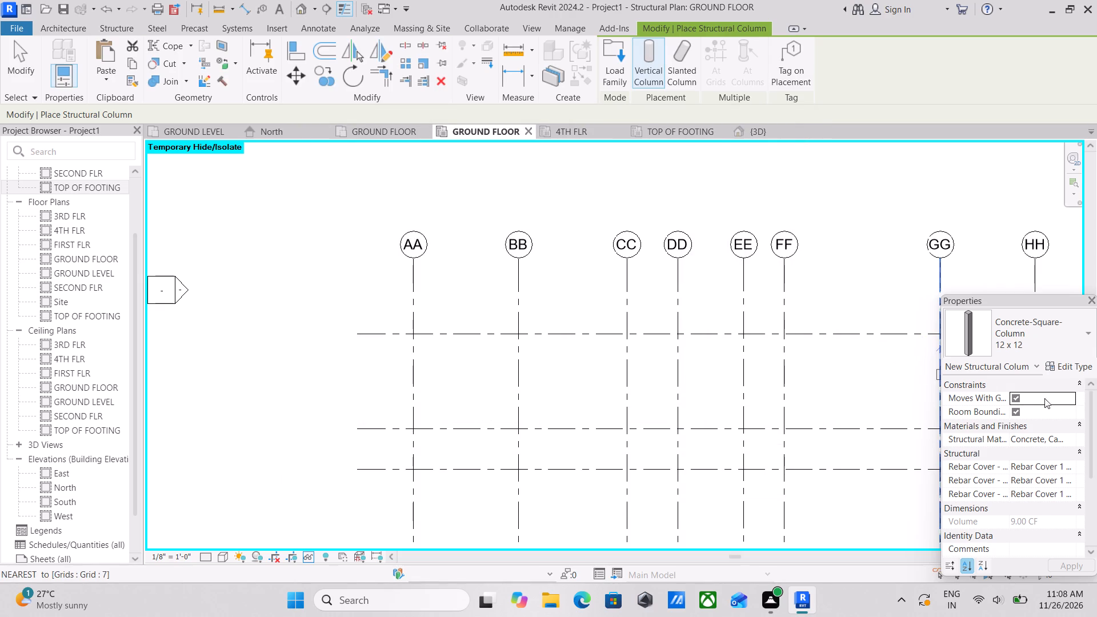
Duplicate the 12 x 18 Concrete-Rectangular-Column type and name the copy COLUMN 18" X 18".
click(1077, 366)
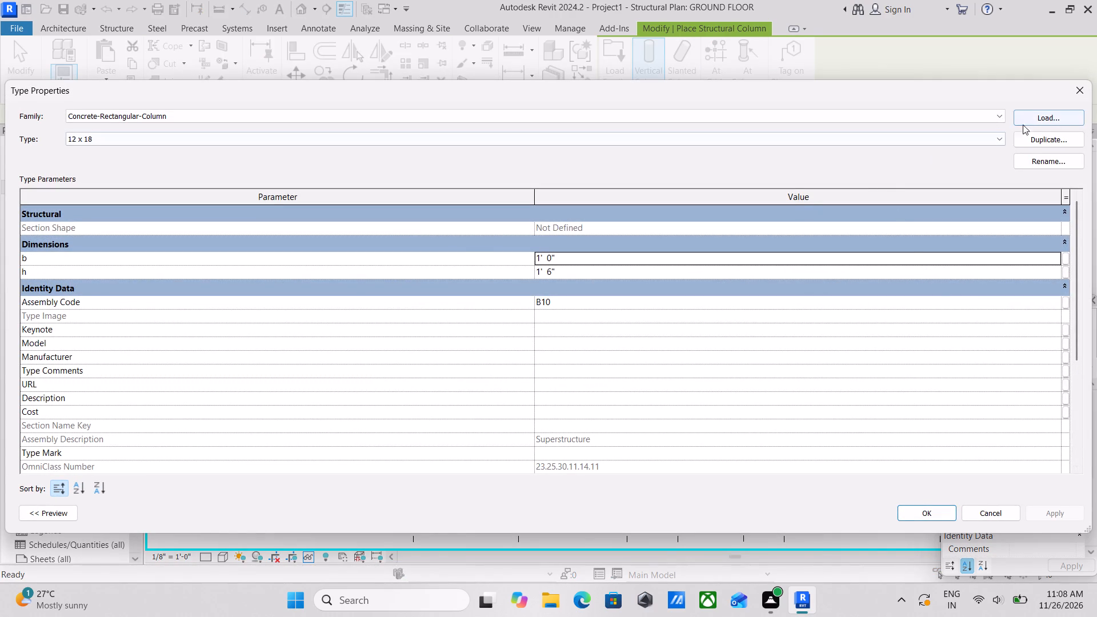
click(1028, 139)
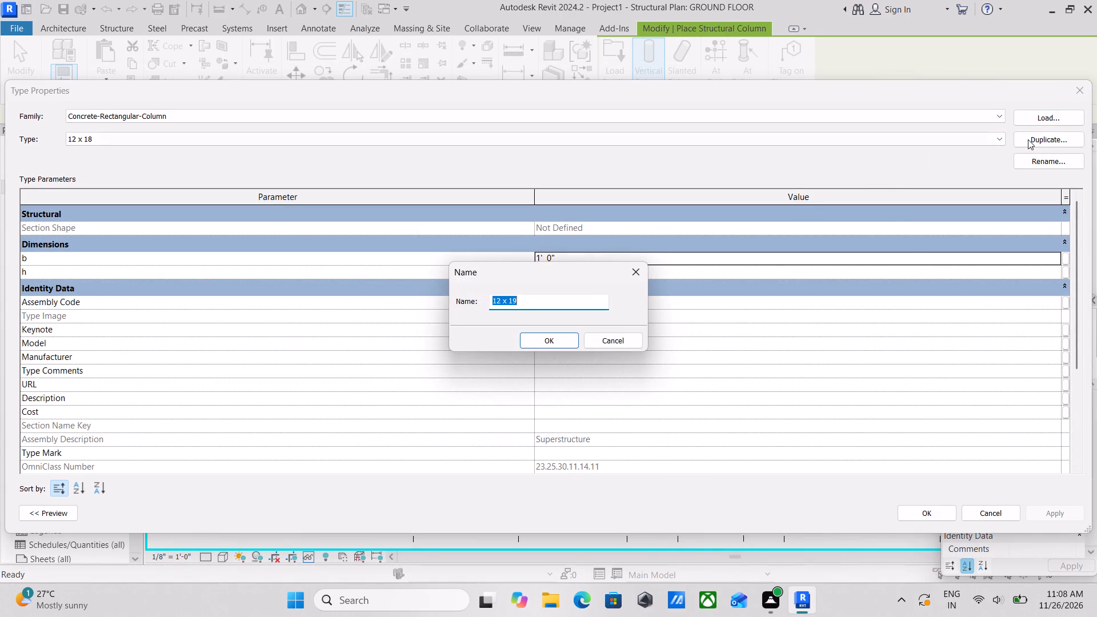
text(COLUMN)
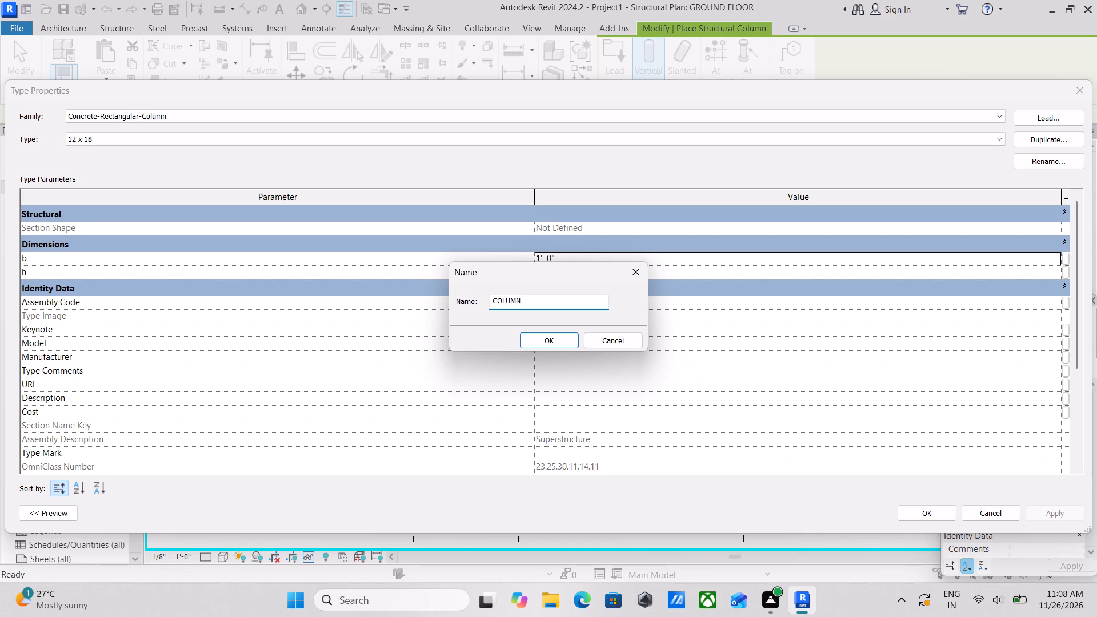
key(n)
key(BackSpace)
key(space)
text(18)
key(shift+quotedbl)
key(space)
text(X)
key(space)
text(18")
click(555, 336)
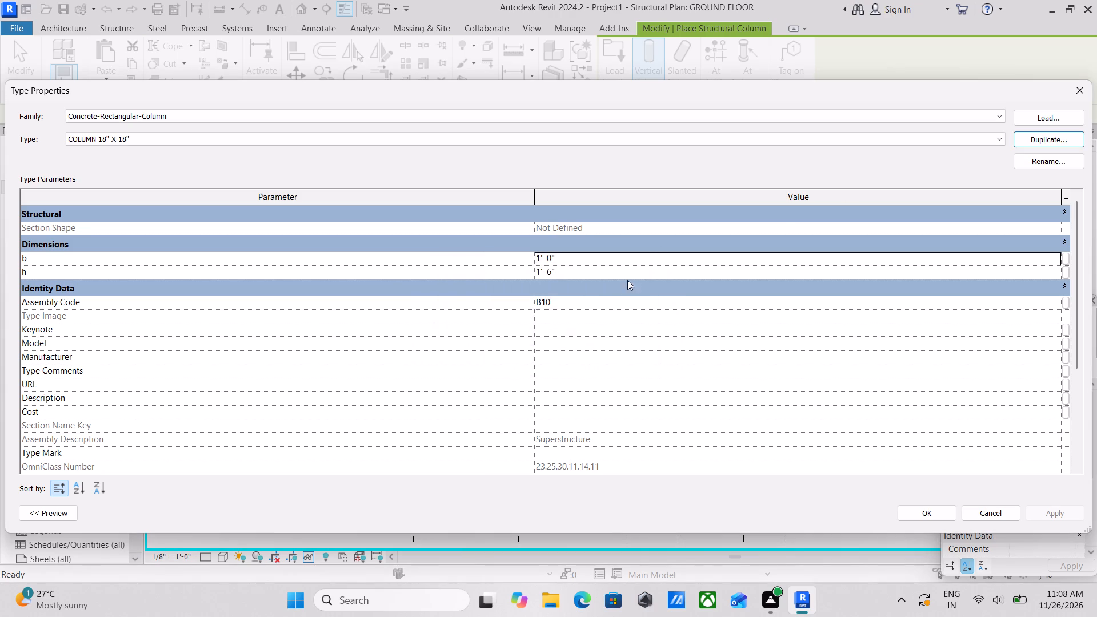
Set the new column type's b dimension to 18" and apply the type properties.
click(655, 257)
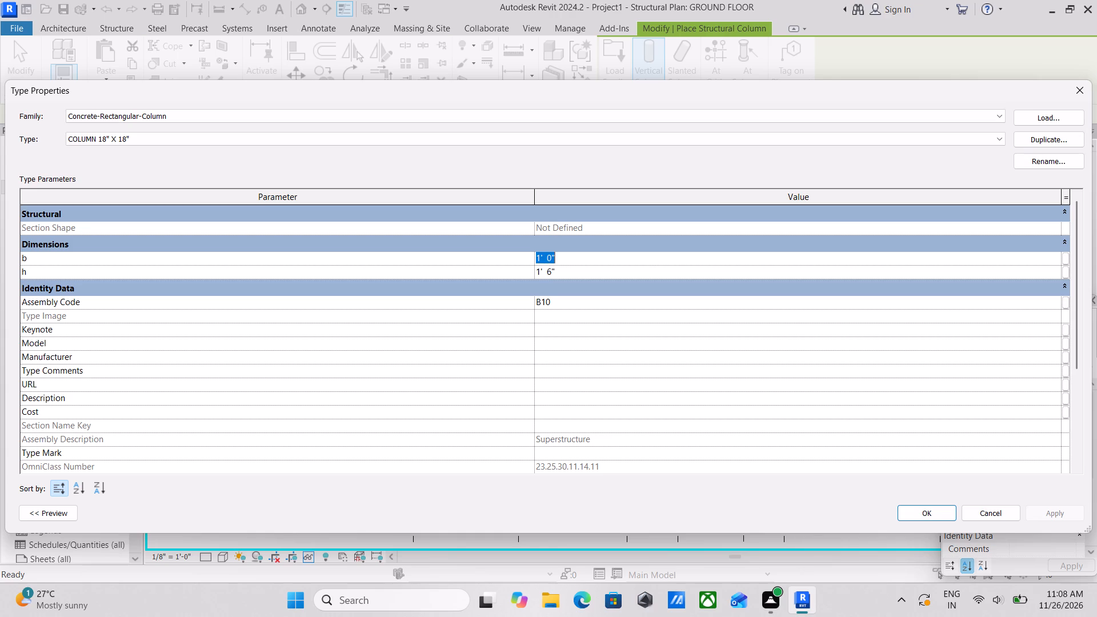
text(18)
key(shift+quotedbl)
key(Return)
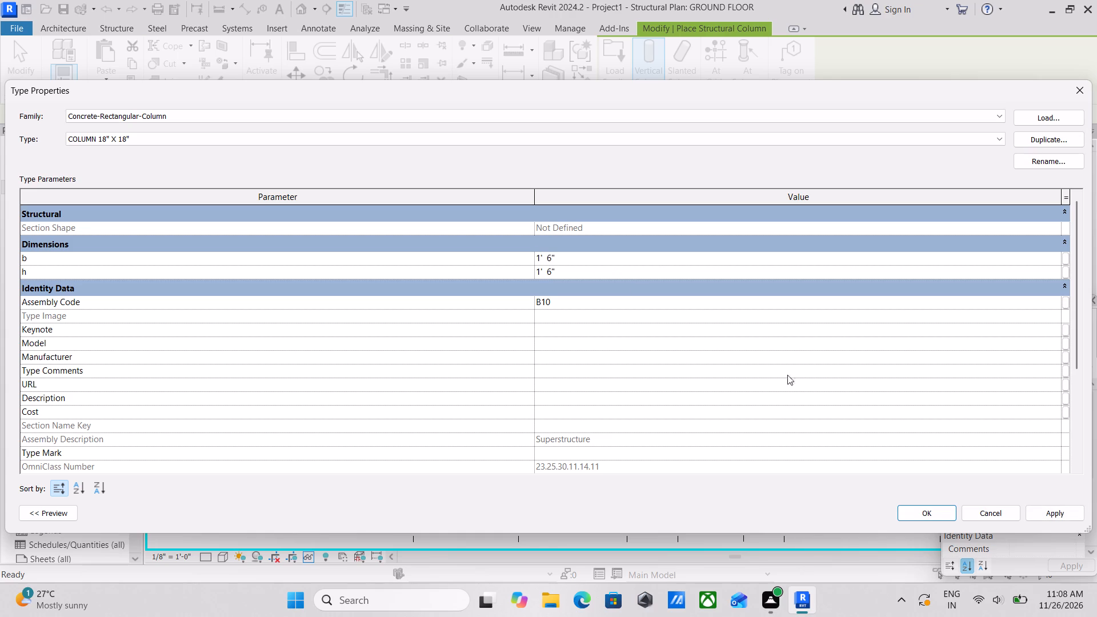
click(1070, 508)
click(928, 511)
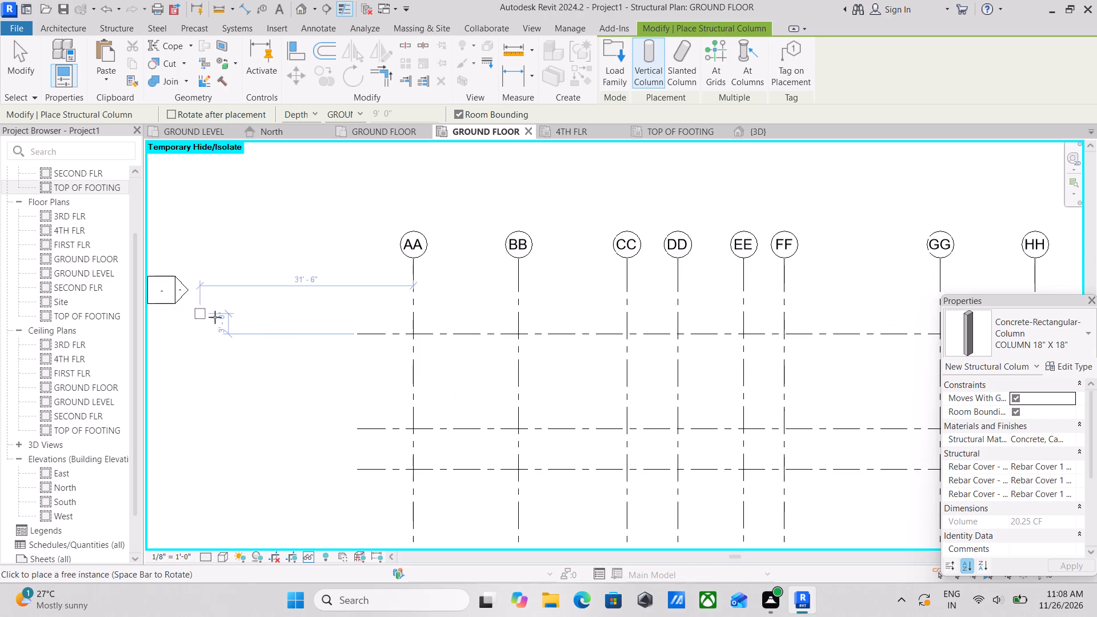
Keep the column placement on Depth and set its base level to TOP OF FOOTING.
scroll(318, 339, up, 2)
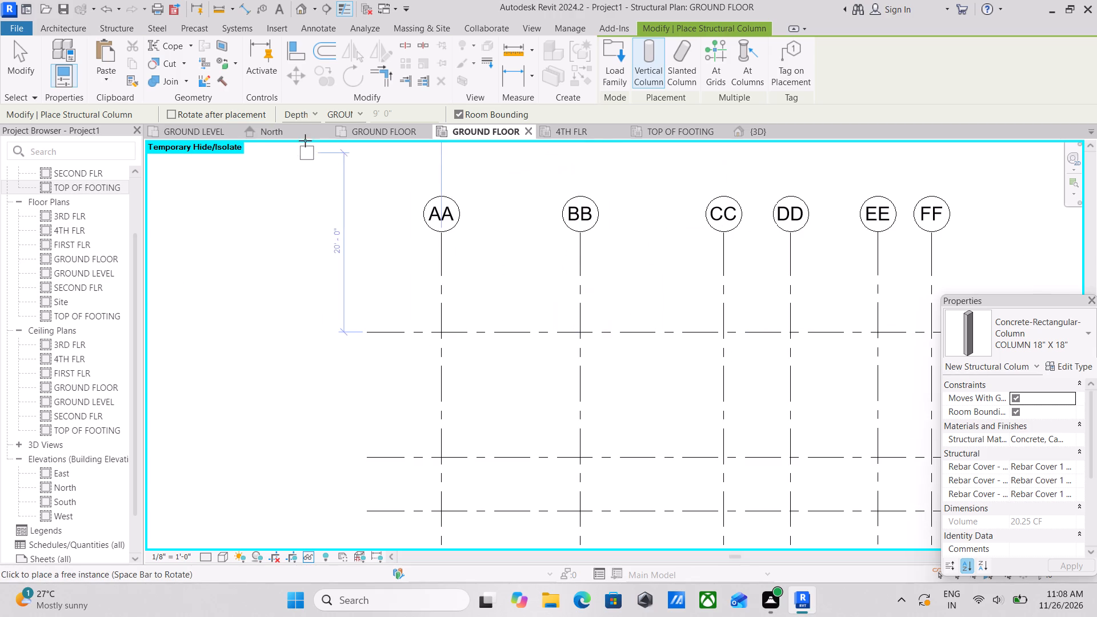
click(313, 112)
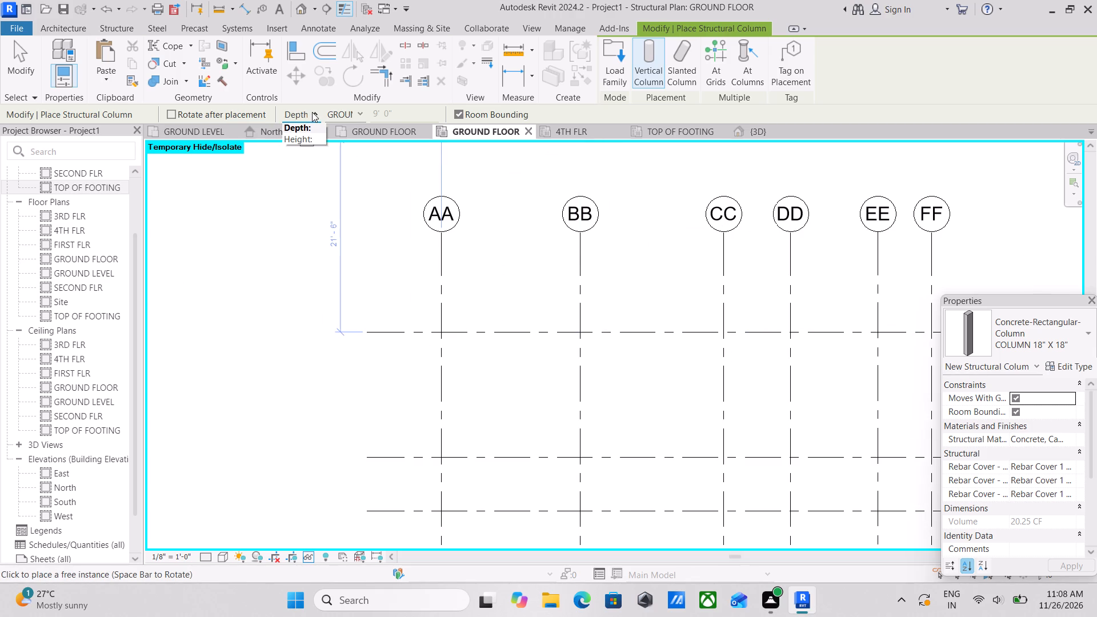
click(312, 112)
click(358, 110)
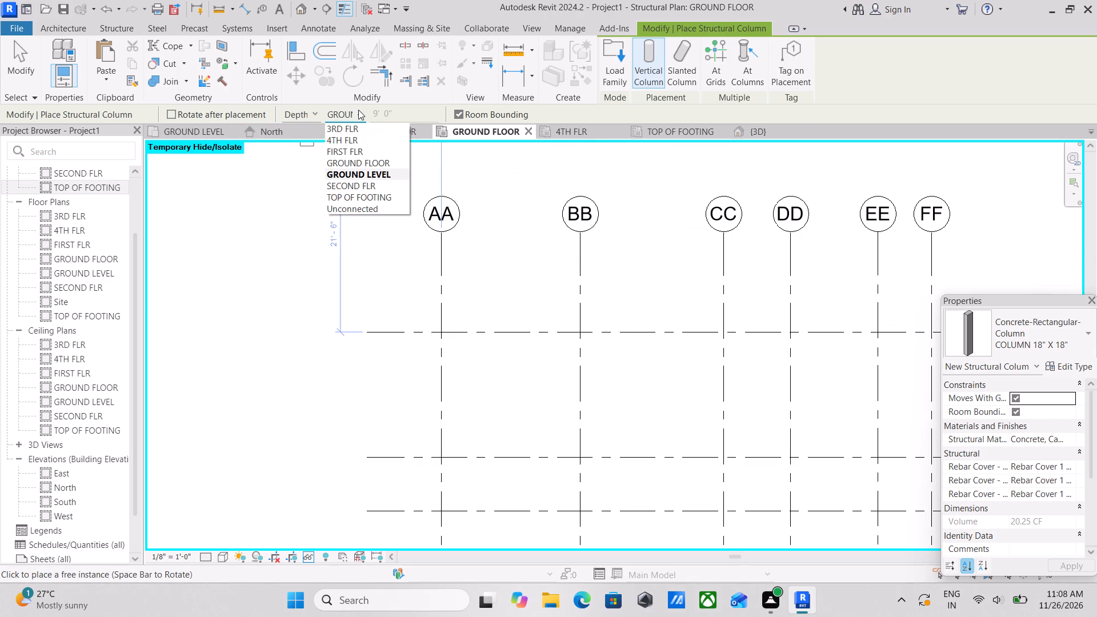
click(358, 110)
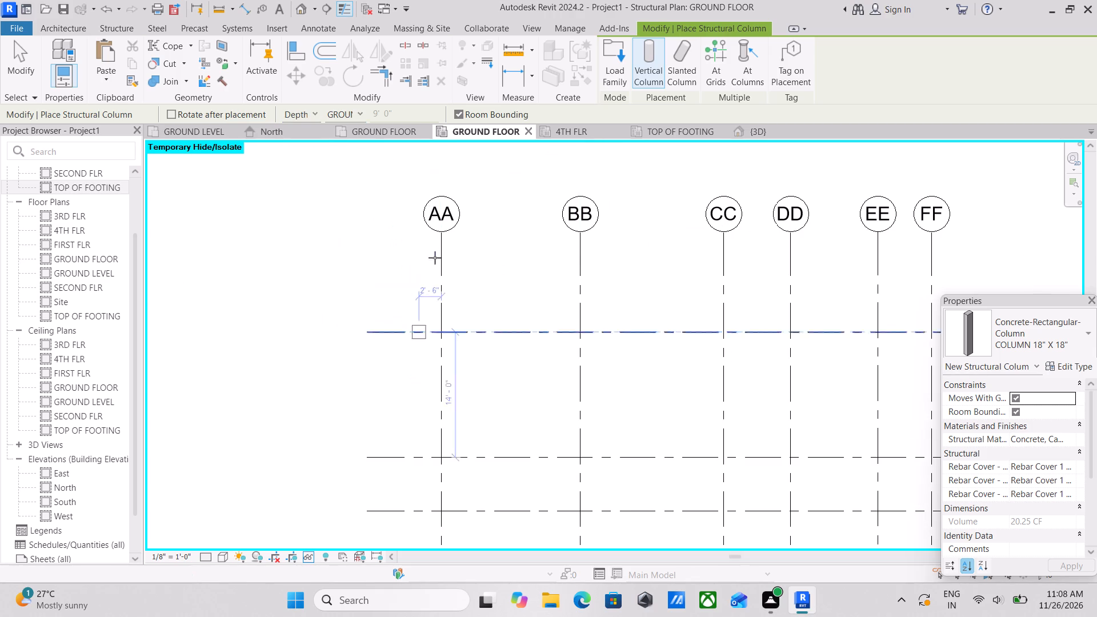
click(357, 112)
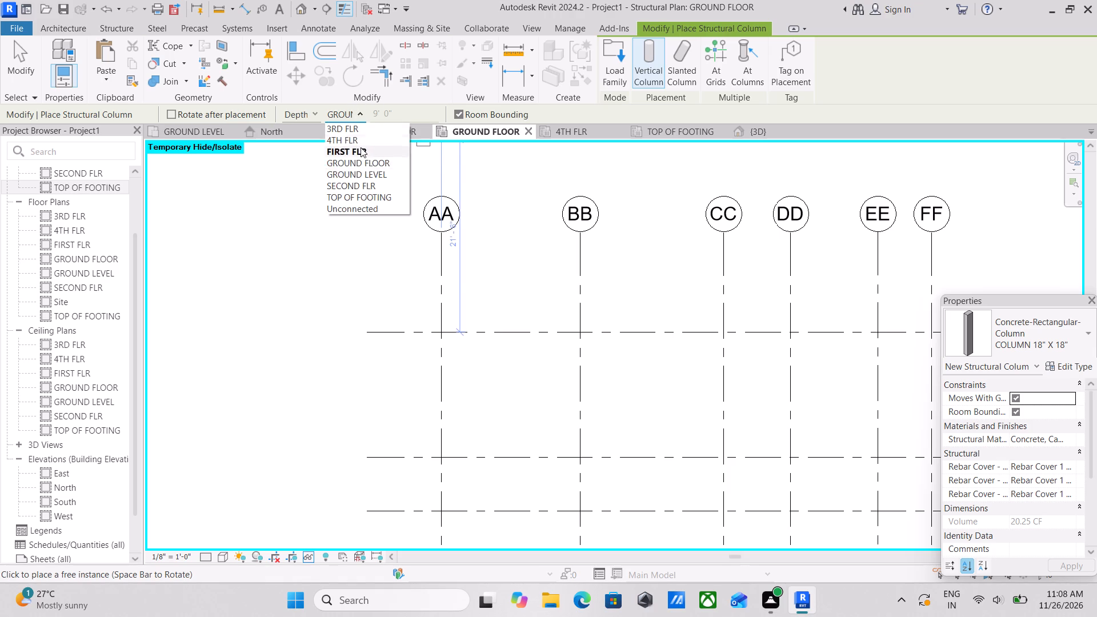
click(367, 195)
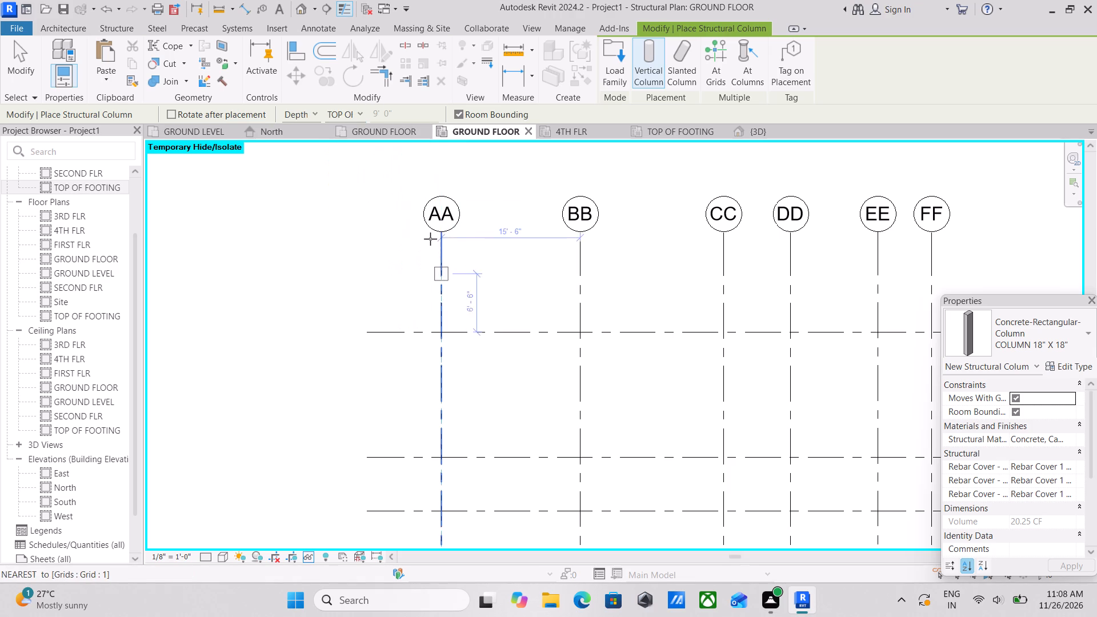
Place COLUMN 18" X 18" columns where grids AA, BB and CC cross the uppermost horizontal grid line.
scroll(393, 262, up, 3)
scroll(459, 358, up, 3)
scroll(458, 358, down, 1)
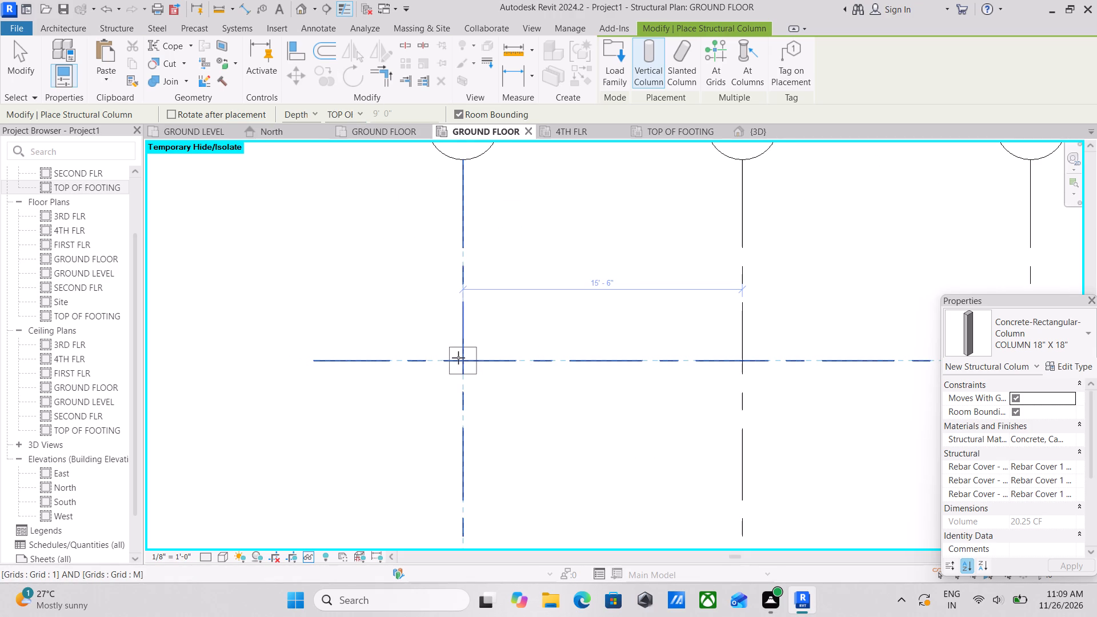
scroll(483, 339, down, 3)
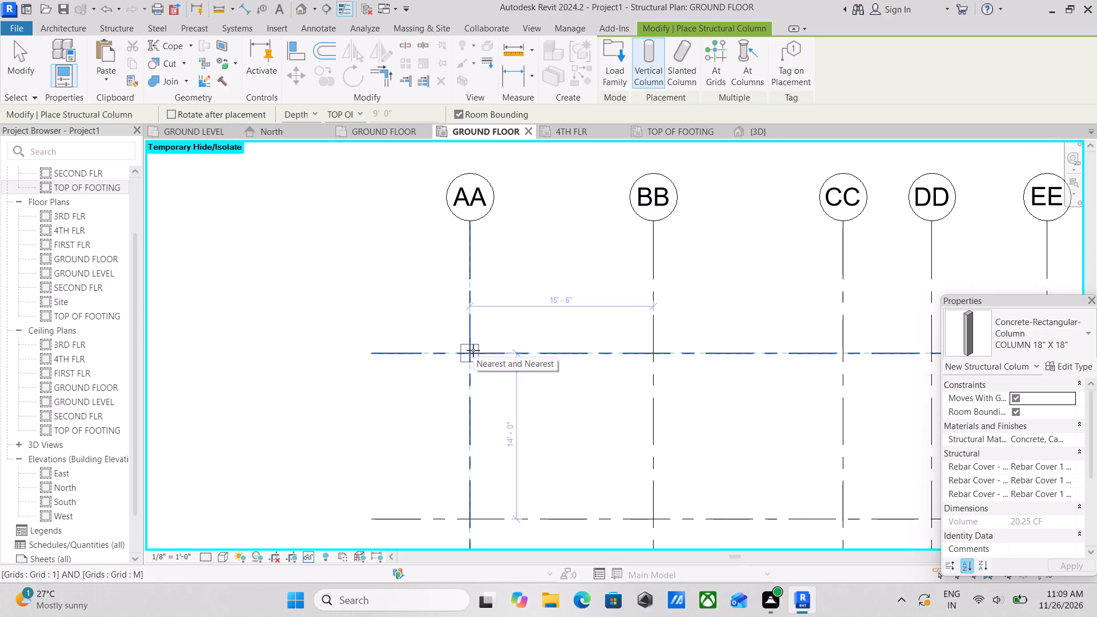
click(473, 350)
middle_drag(618, 358, 525, 349)
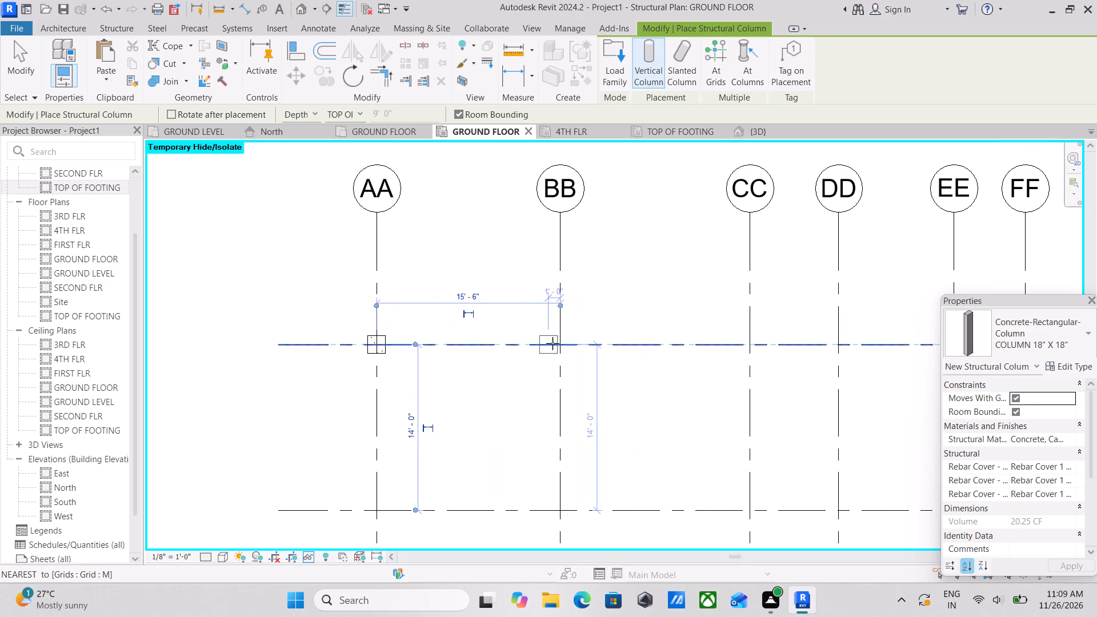
click(562, 342)
scroll(651, 287, down, 2)
middle_drag(651, 287, 506, 273)
scroll(537, 294, down, 1)
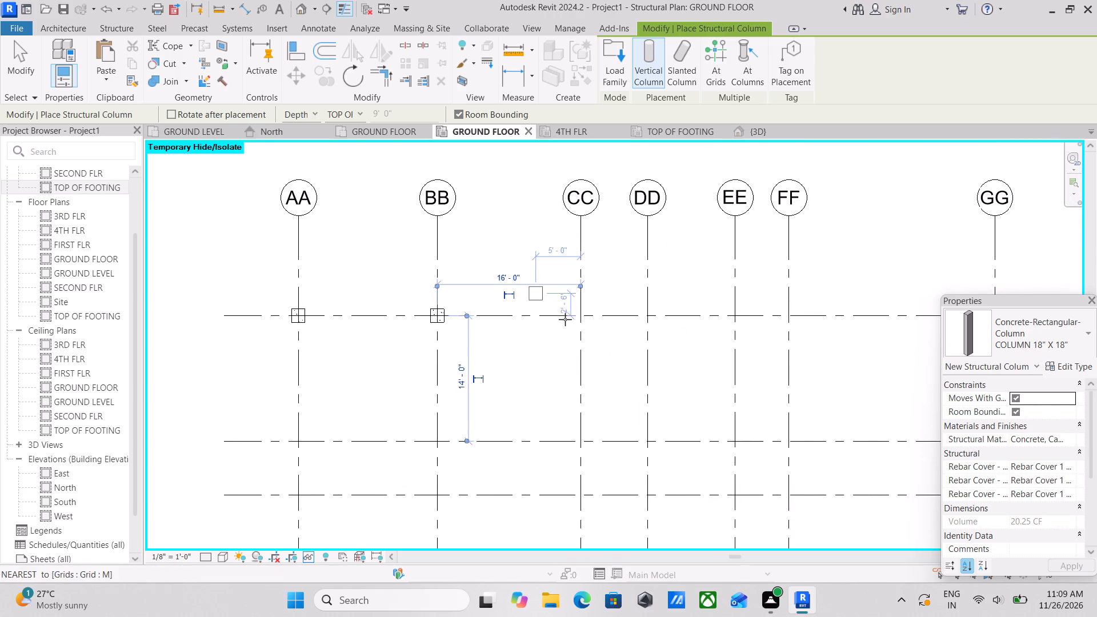
scroll(574, 319, up, 2)
click(572, 308)
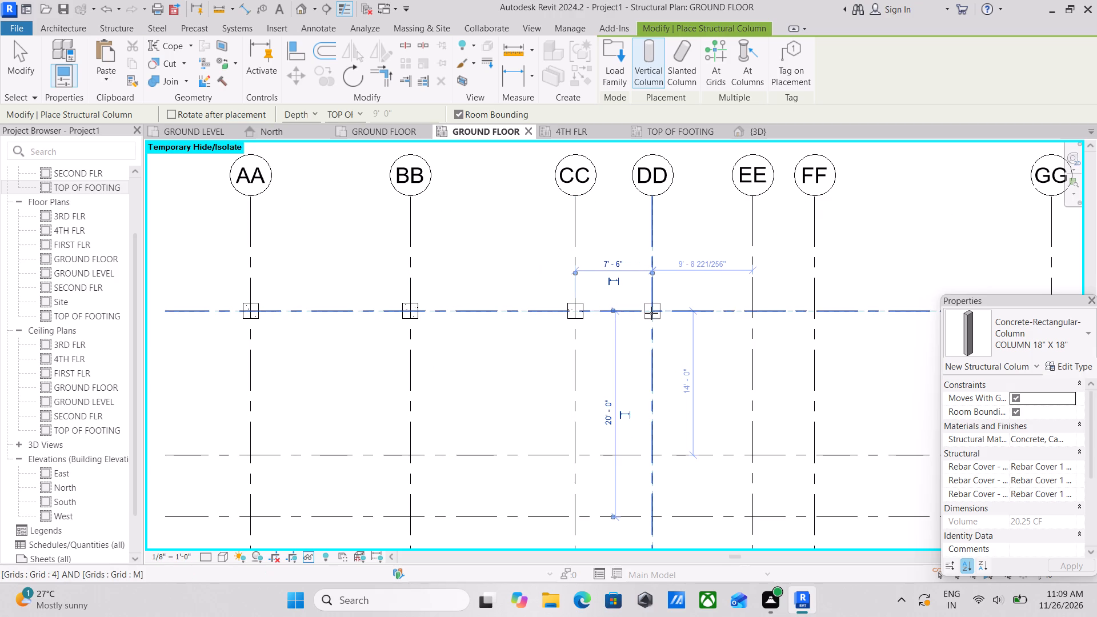
Place COLUMN 18" X 18" columns where grids DD, EE, FF, GG and HH cross grid III.
click(654, 311)
middle_drag(658, 310, 498, 312)
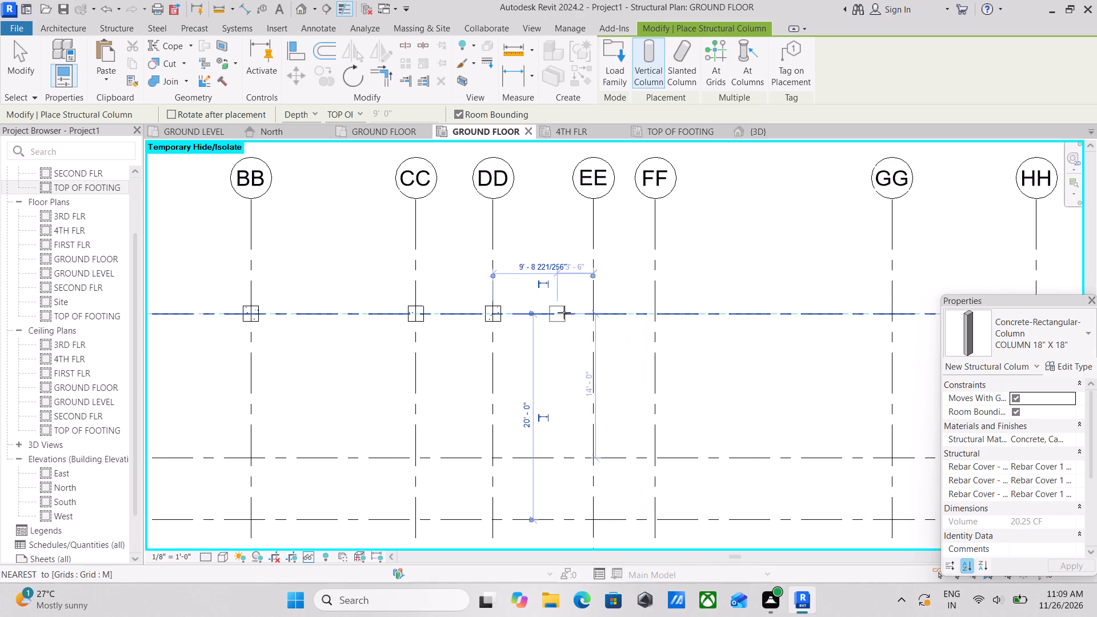
click(598, 312)
middle_drag(572, 312, 487, 324)
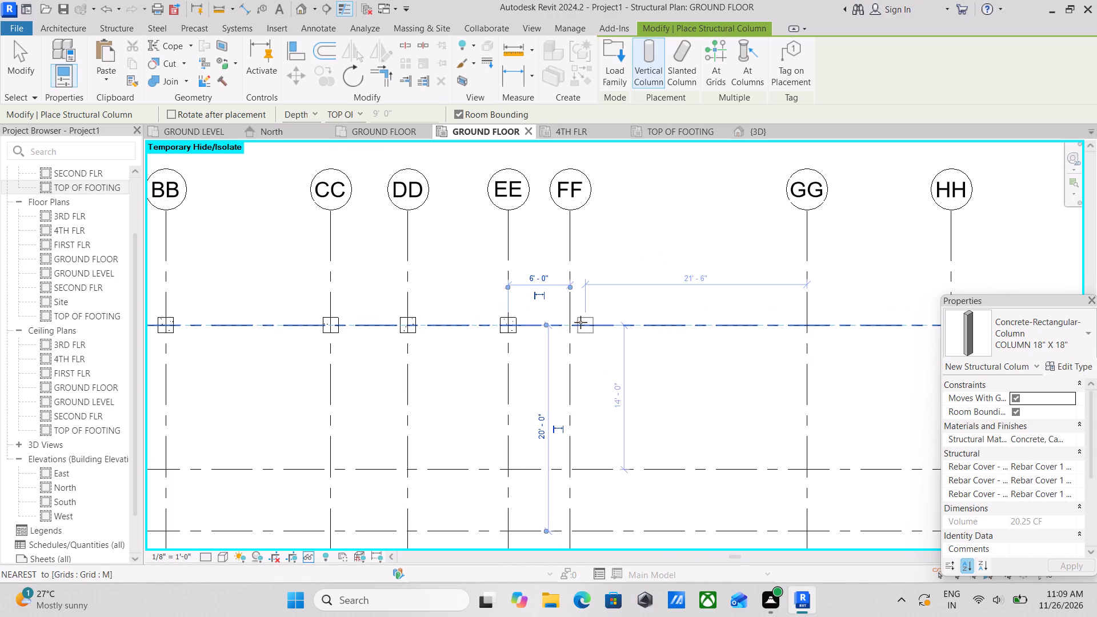
click(569, 322)
scroll(618, 322, down, 1)
middle_drag(613, 323, 463, 324)
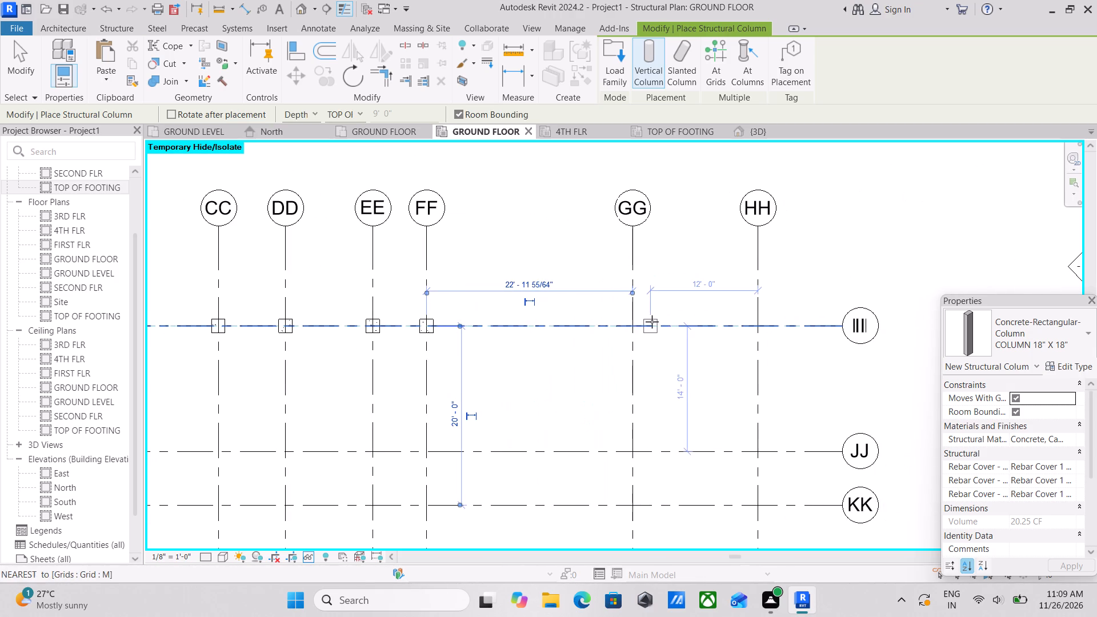
click(634, 322)
middle_drag(628, 326, 475, 338)
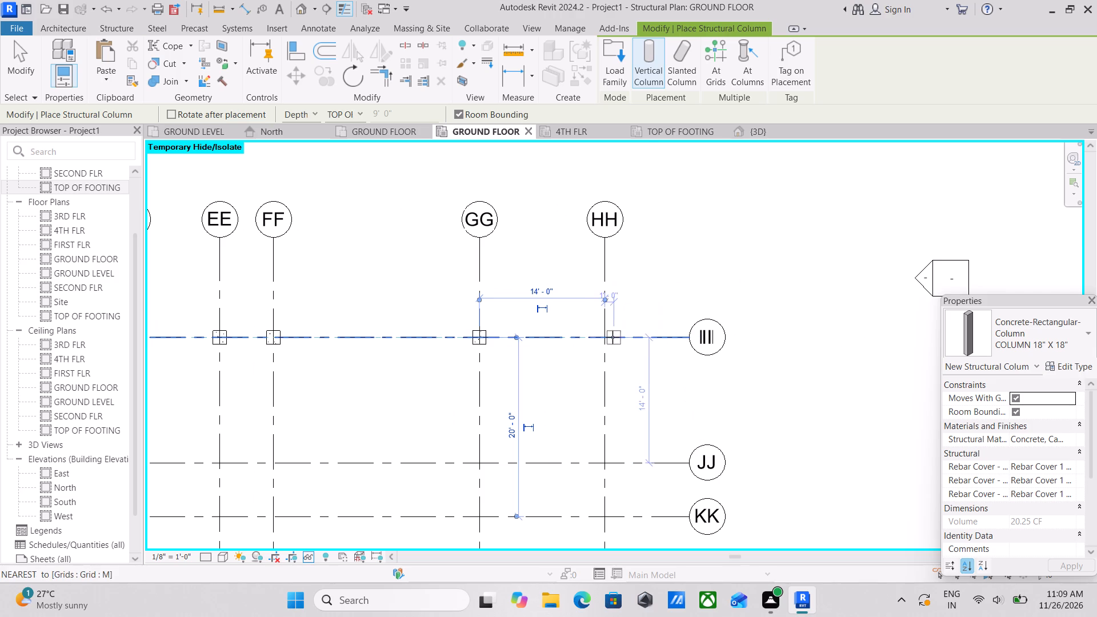
click(606, 337)
Place COLUMN 18" X 18" columns down grid HH at its intersections with grids JJ, KK and LL.
scroll(598, 371, down, 3)
middle_drag(595, 379, 622, 326)
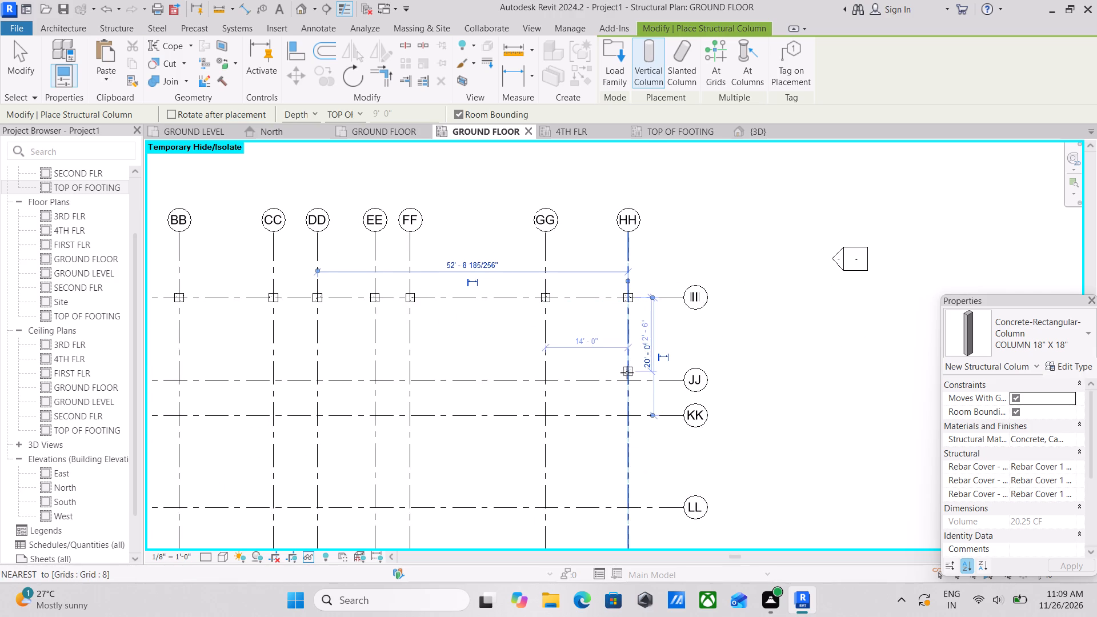
click(628, 378)
middle_drag(615, 402, 630, 334)
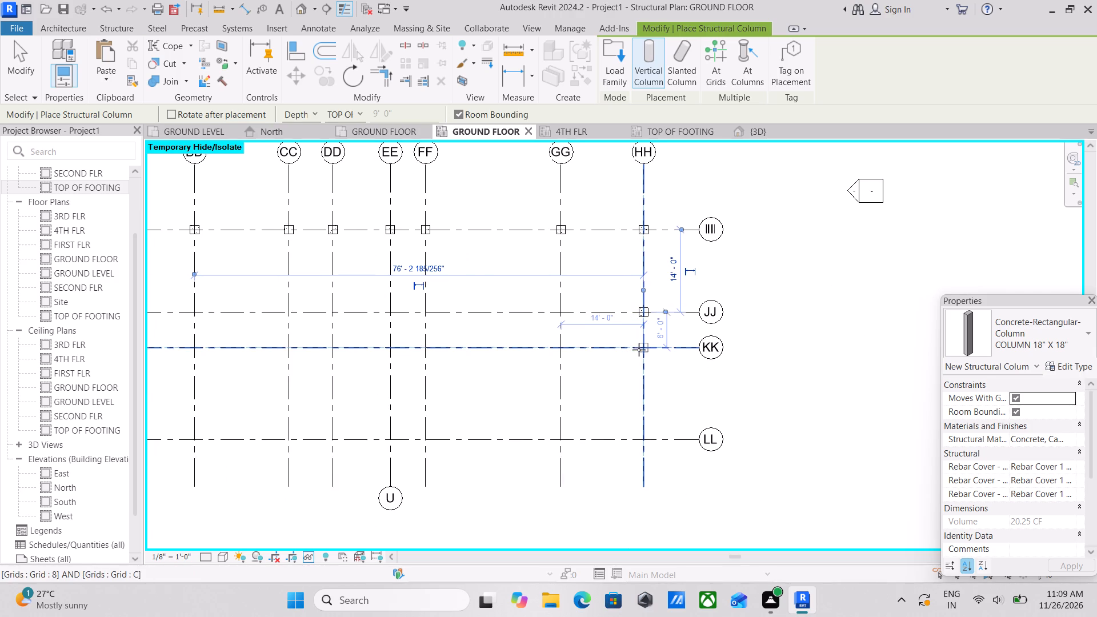
click(642, 350)
click(640, 439)
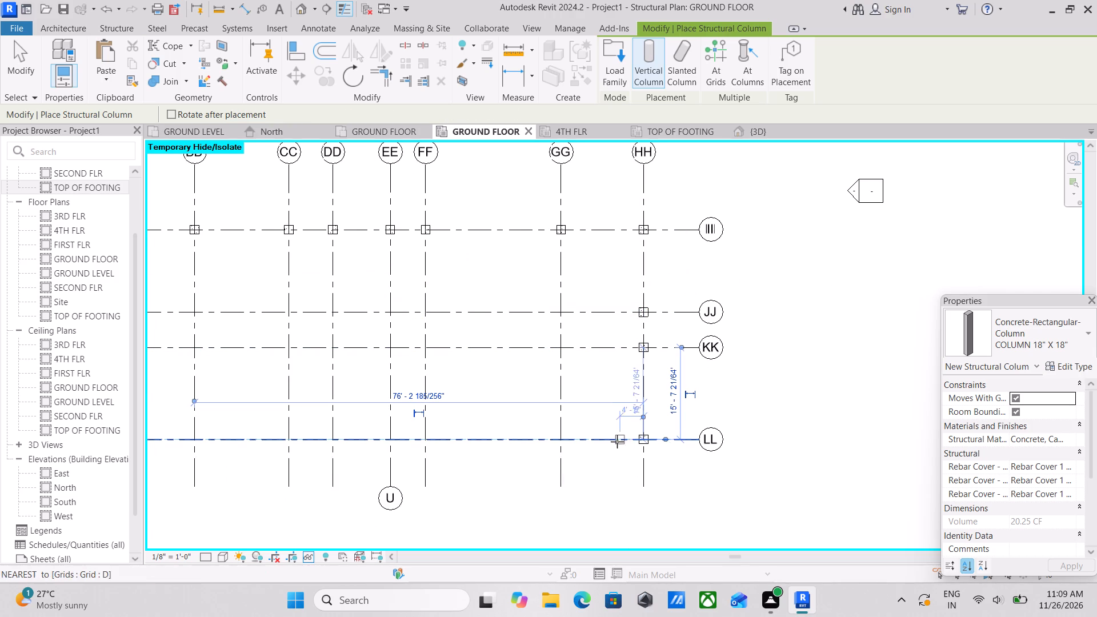
Place COLUMN 18" X 18" columns along grid LL at grids GG, FF, EE, DD, CC, BB and AA.
click(560, 441)
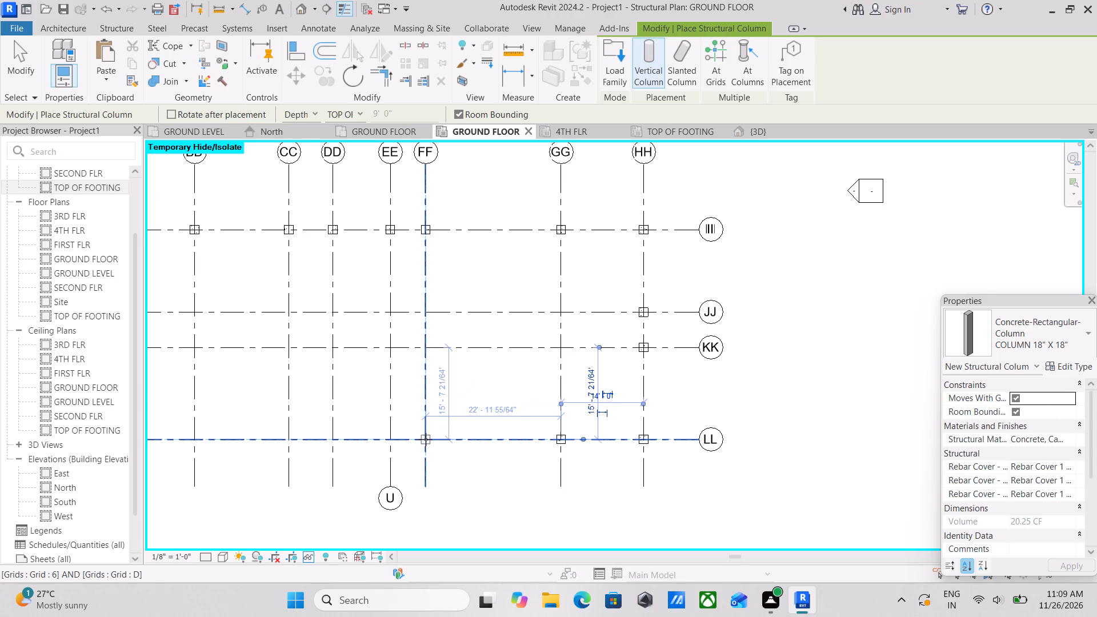
click(426, 439)
middle_drag(343, 367, 465, 315)
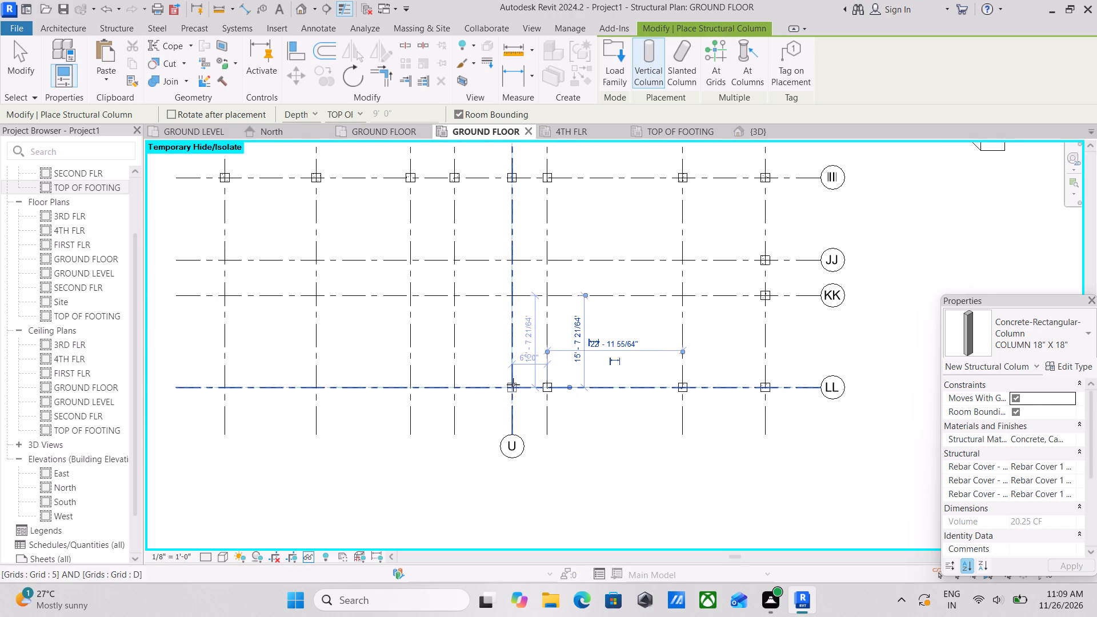
click(513, 384)
click(459, 387)
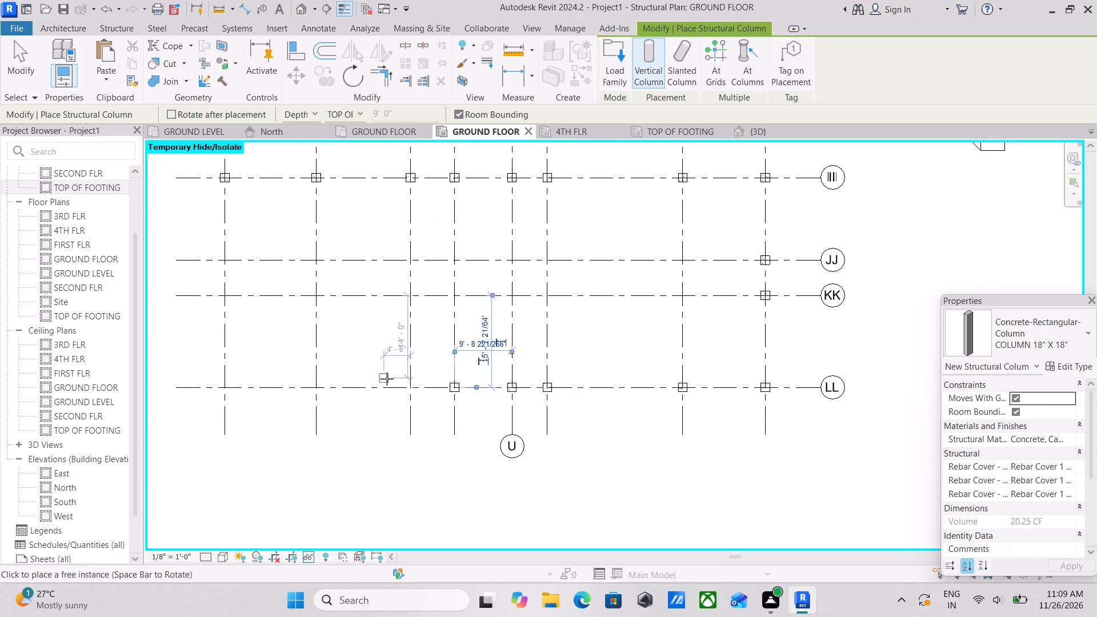
click(412, 390)
middle_drag(325, 386, 456, 368)
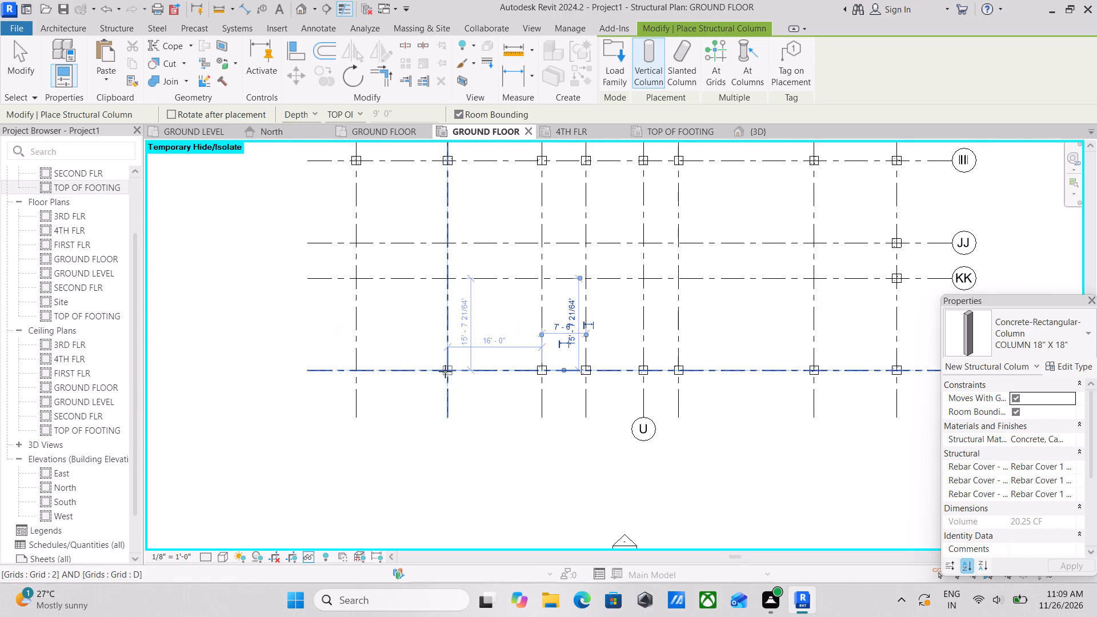
click(445, 371)
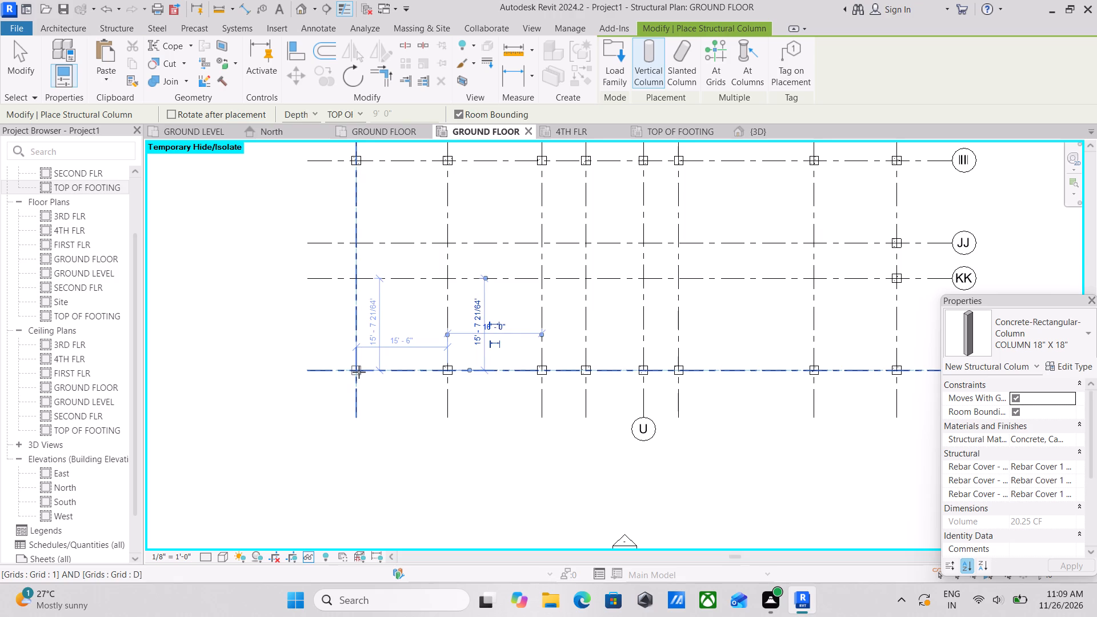
click(359, 372)
Place COLUMN 18" X 18" columns on grid AA at its intersections with grids KK and JJ.
click(359, 279)
middle_drag(374, 297, 389, 375)
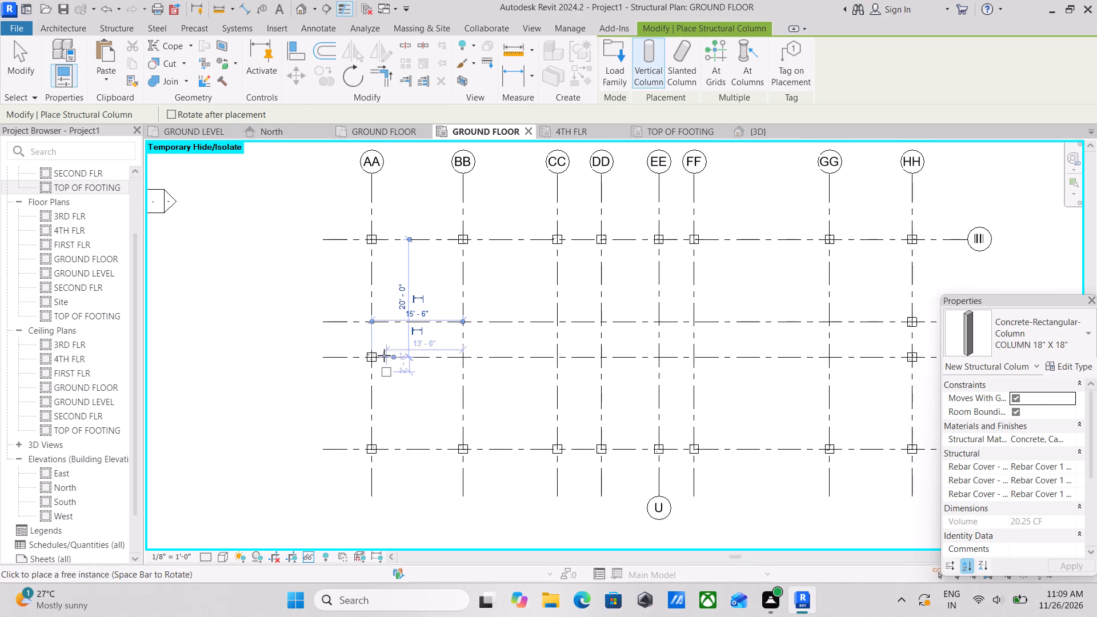
scroll(368, 320, up, 13)
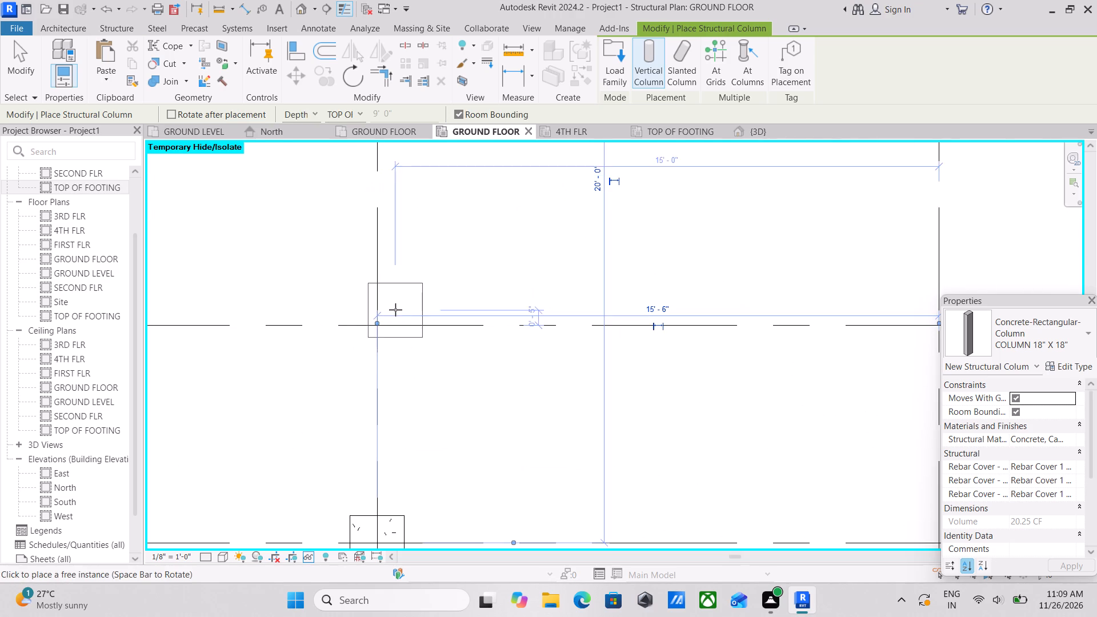
click(379, 326)
scroll(434, 259, down, 4)
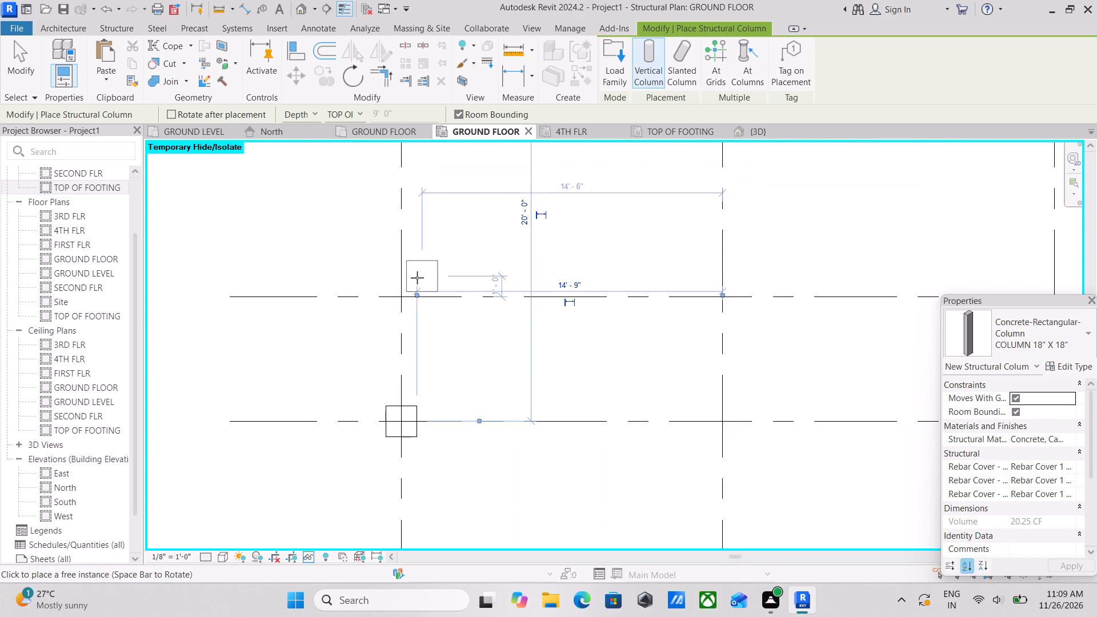
click(398, 301)
Place COLUMN 18" X 18" columns along grid JJ at its intersections with grids BB, CC and DD.
scroll(402, 234, down, 1)
middle_drag(402, 236, 413, 469)
scroll(440, 339, down, 4)
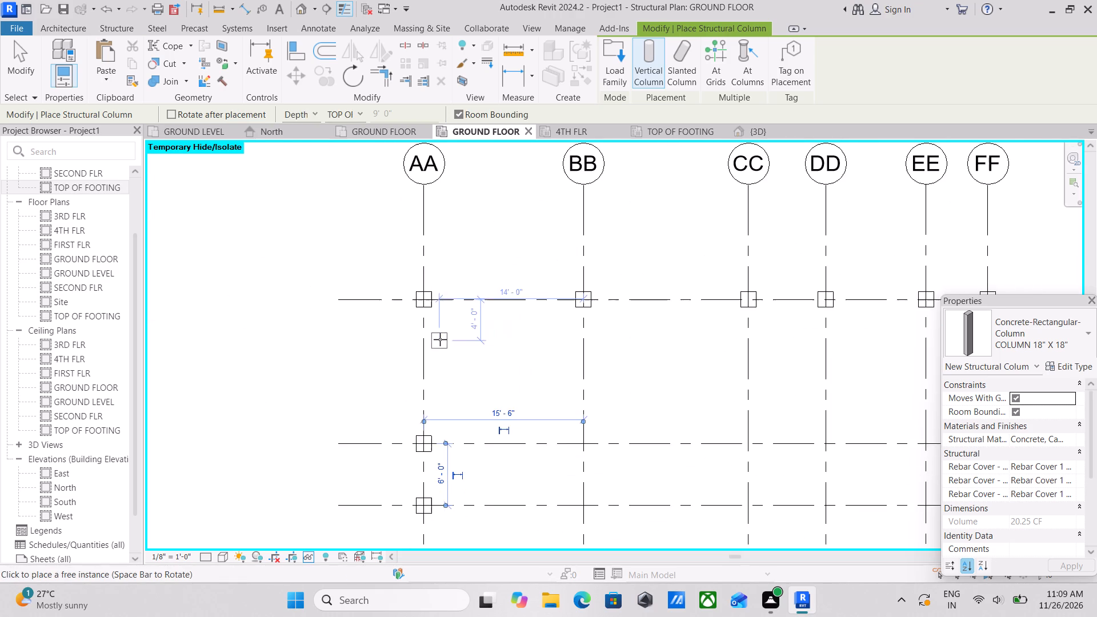
scroll(442, 339, down, 3)
middle_drag(442, 339, 390, 310)
scroll(513, 428, up, 3)
scroll(498, 361, up, 3)
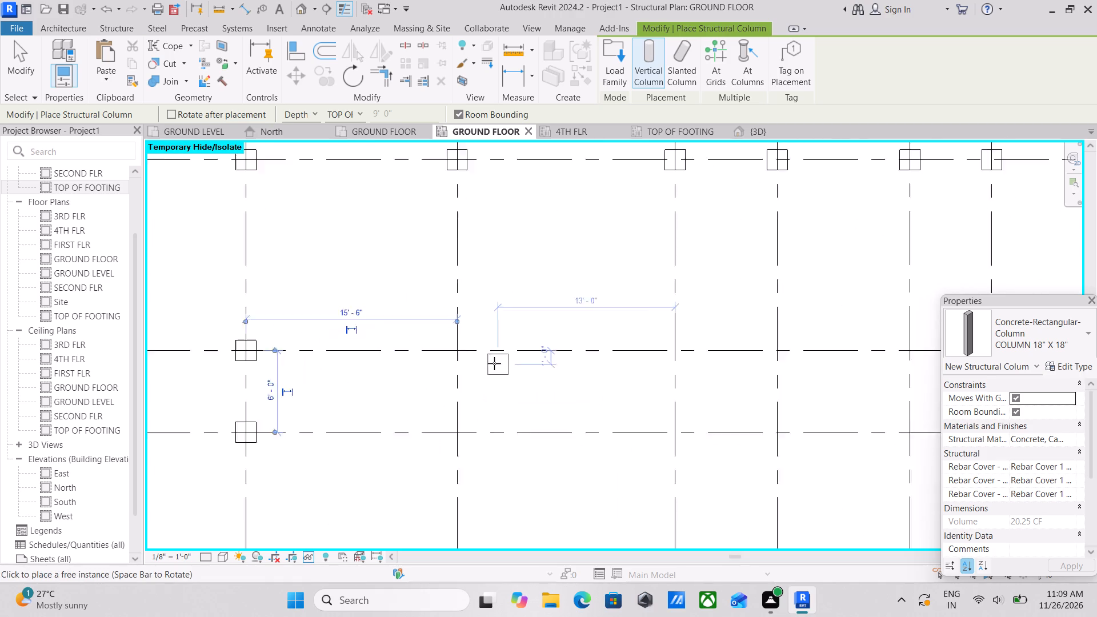
scroll(494, 363, up, 1)
click(444, 348)
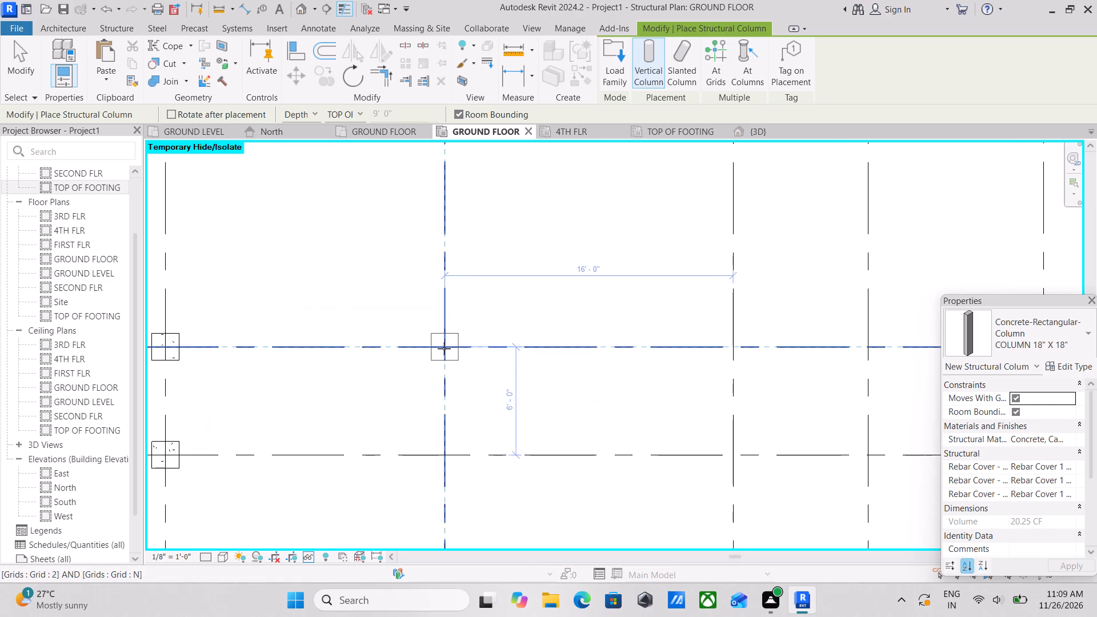
middle_drag(584, 370, 442, 375)
click(588, 356)
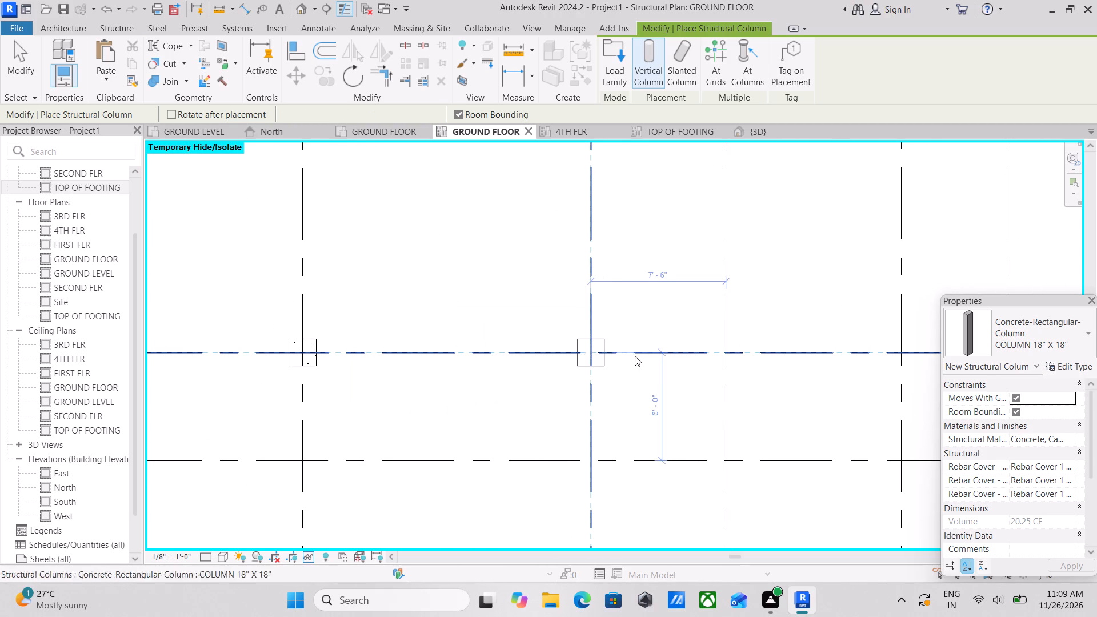
middle_drag(636, 356, 518, 369)
click(614, 370)
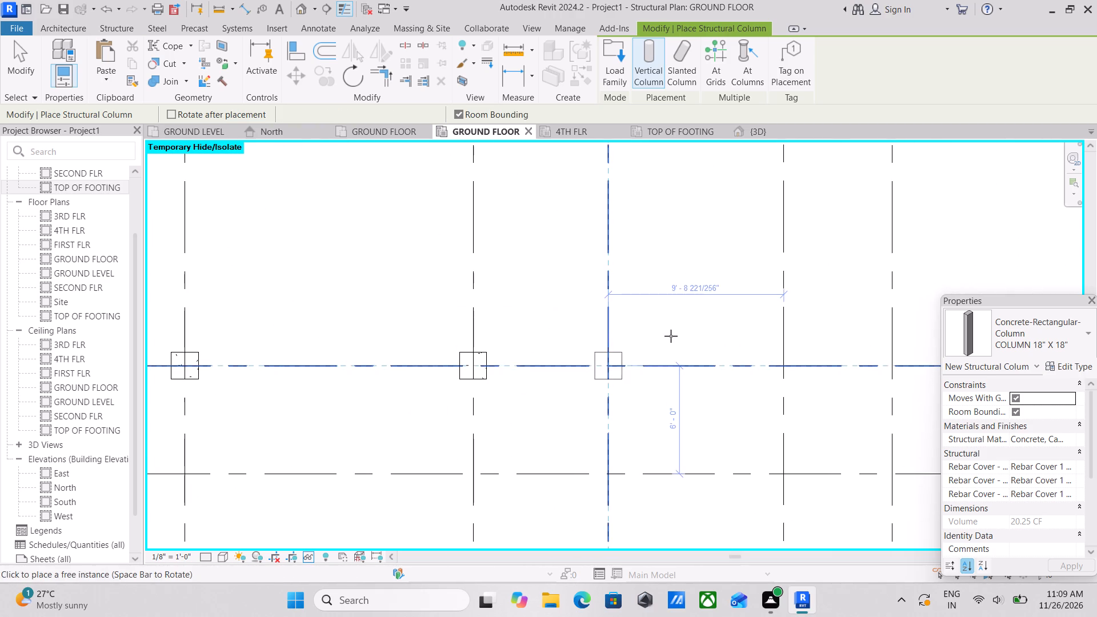
Continue the COLUMN 18" X 18" row along grid JJ with columns at grids EE, FF and GG.
middle_drag(675, 343, 493, 390)
drag(603, 412, 610, 390)
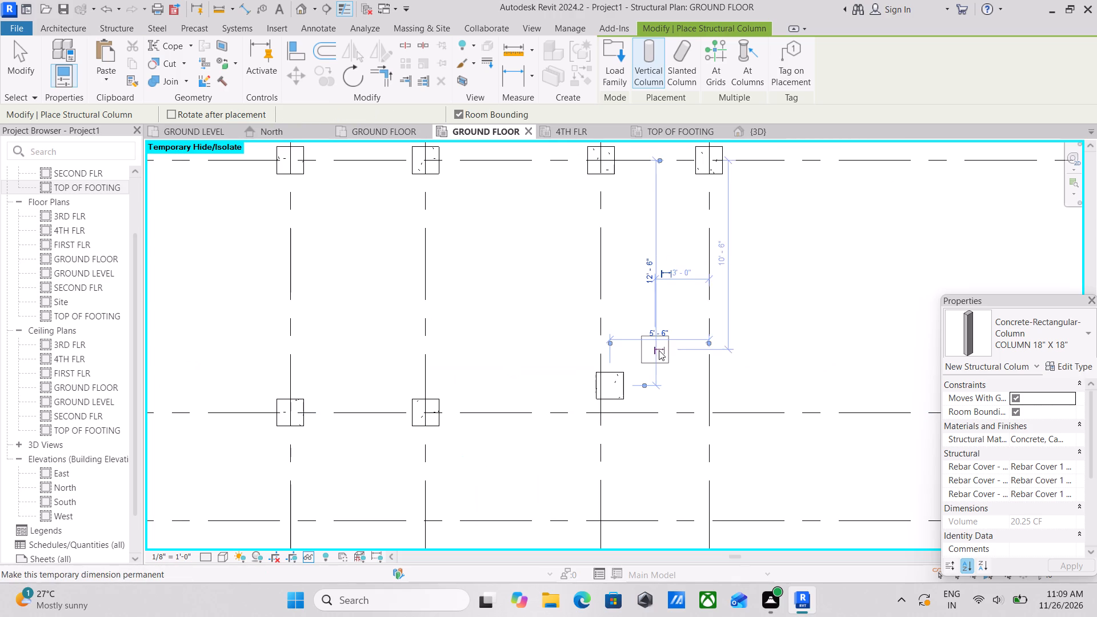
click(599, 422)
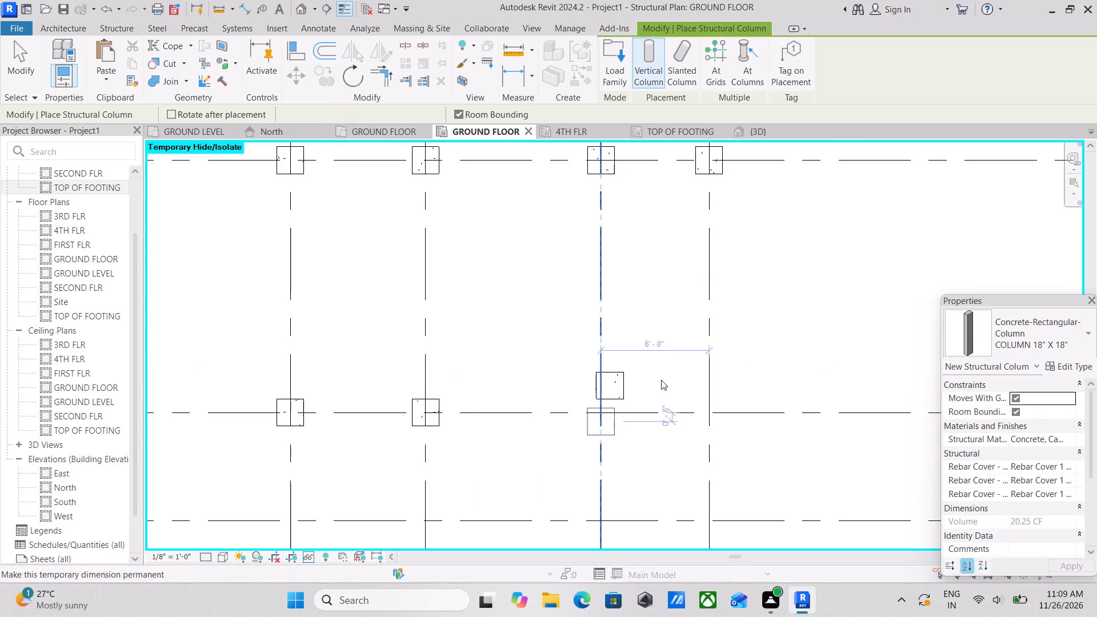
click(713, 415)
middle_drag(701, 411, 347, 368)
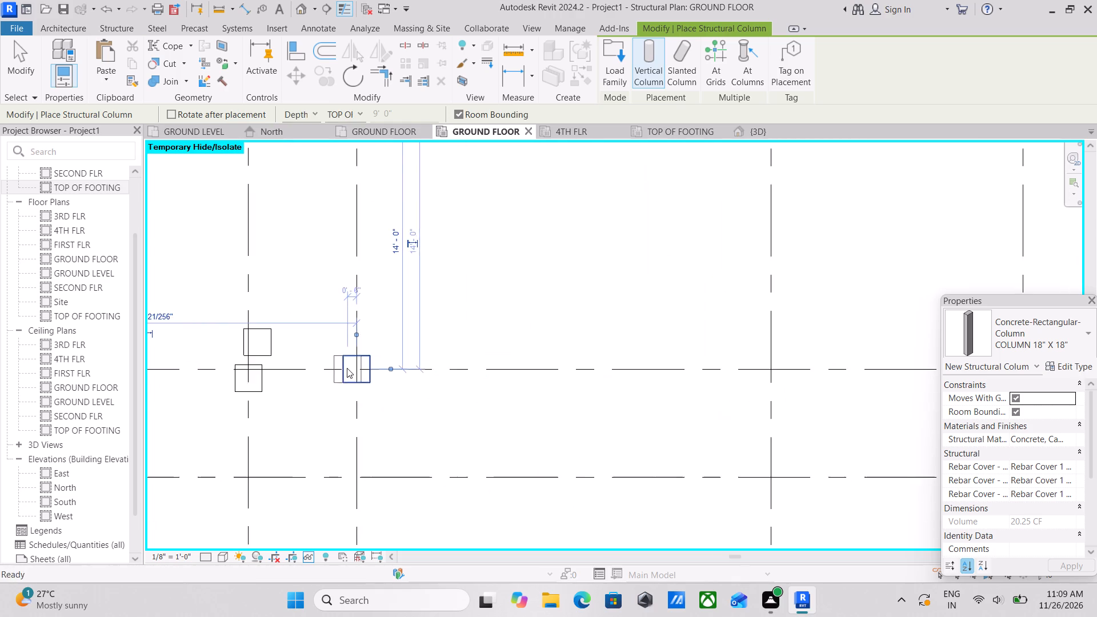
scroll(578, 363, down, 1)
middle_drag(576, 363, 430, 366)
click(595, 372)
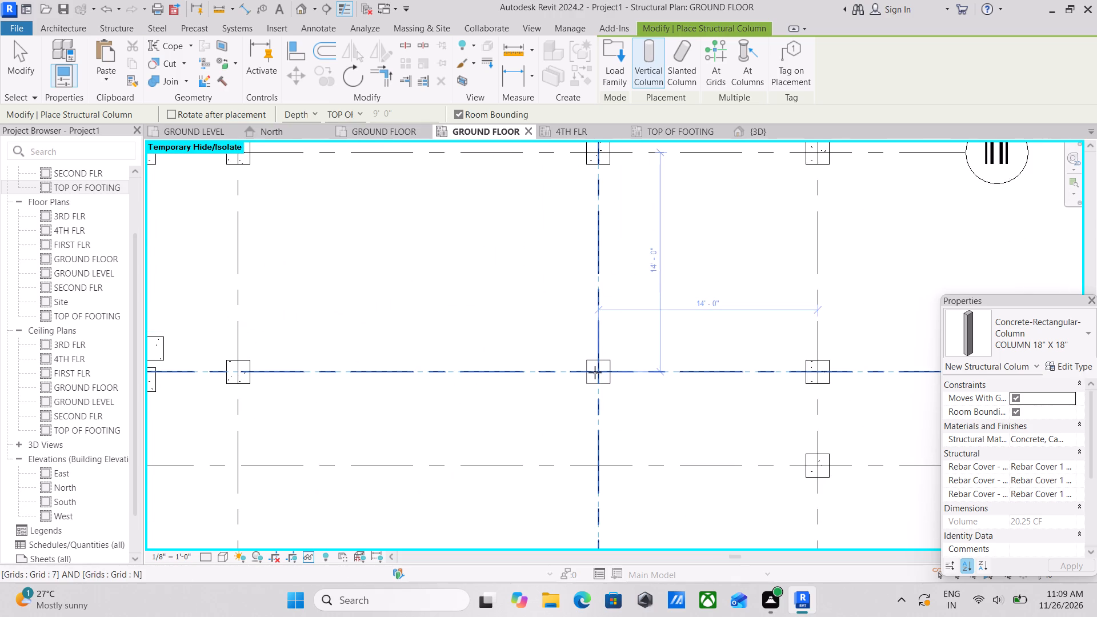
Place COLUMN 18" X 18" columns along grid KK at its intersections with grids GG, FF, EE and DD.
click(602, 466)
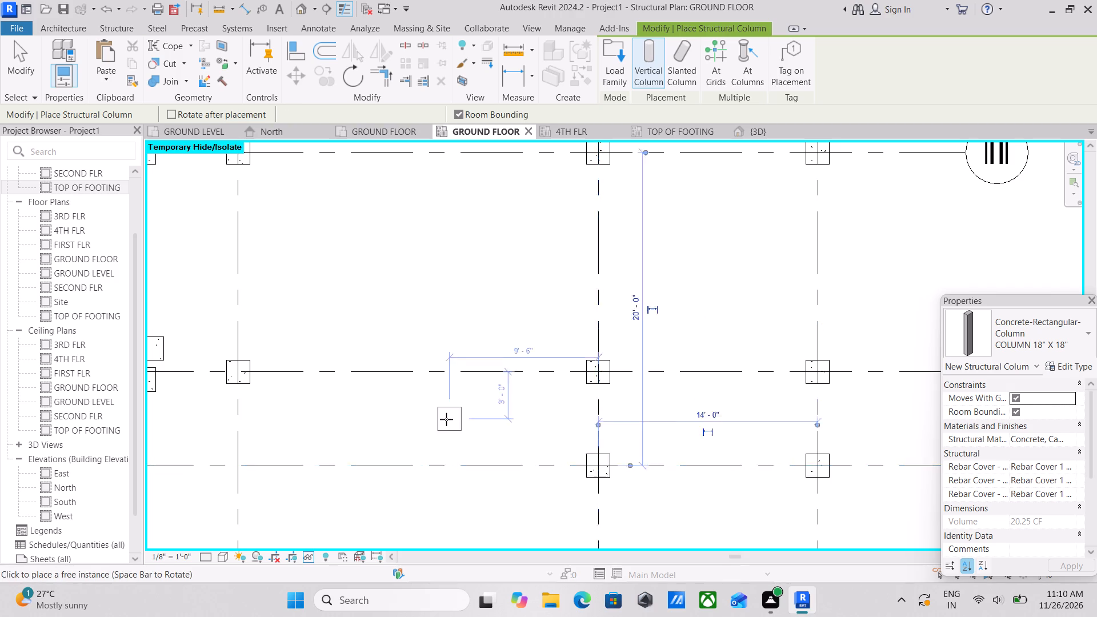
scroll(446, 419, down, 1)
middle_drag(446, 419, 642, 384)
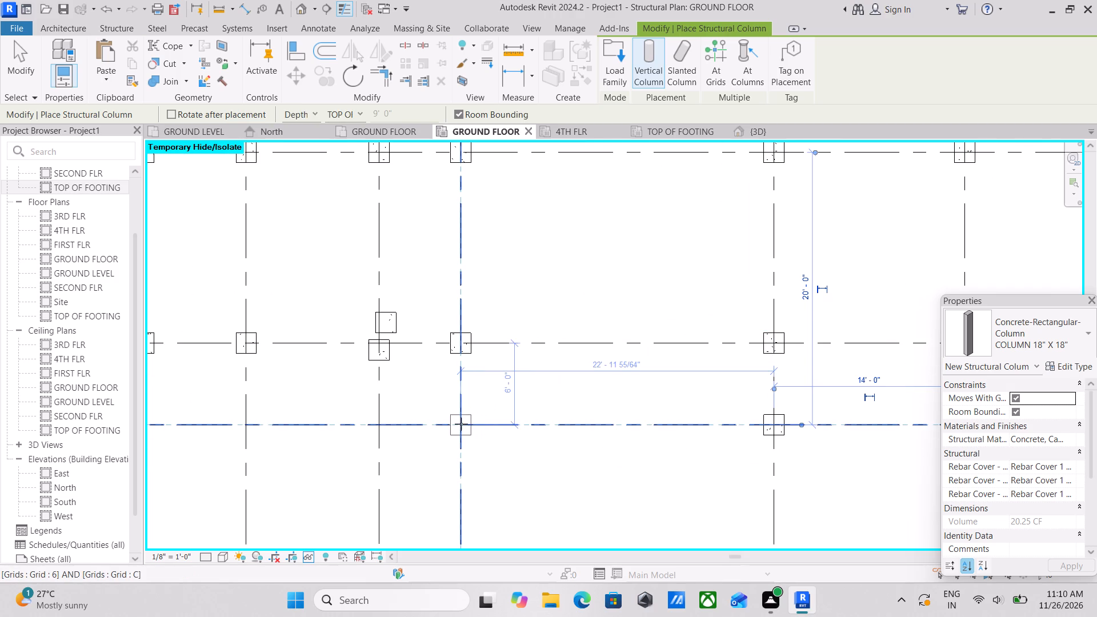
click(461, 424)
click(379, 423)
middle_drag(269, 391, 271, 391)
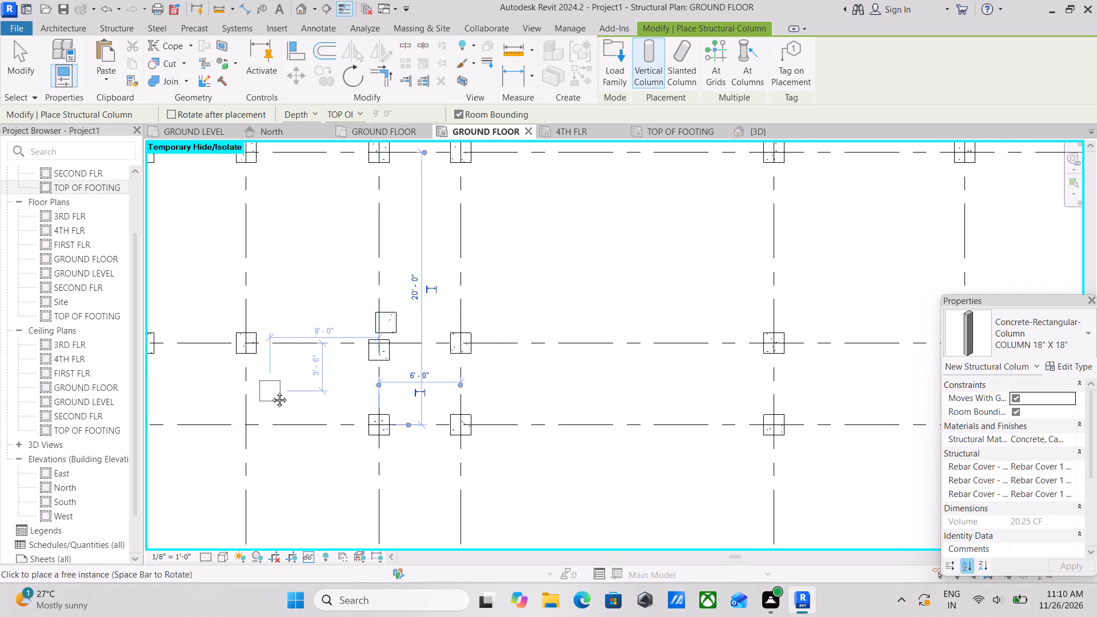
middle_drag(271, 391, 455, 380)
click(434, 414)
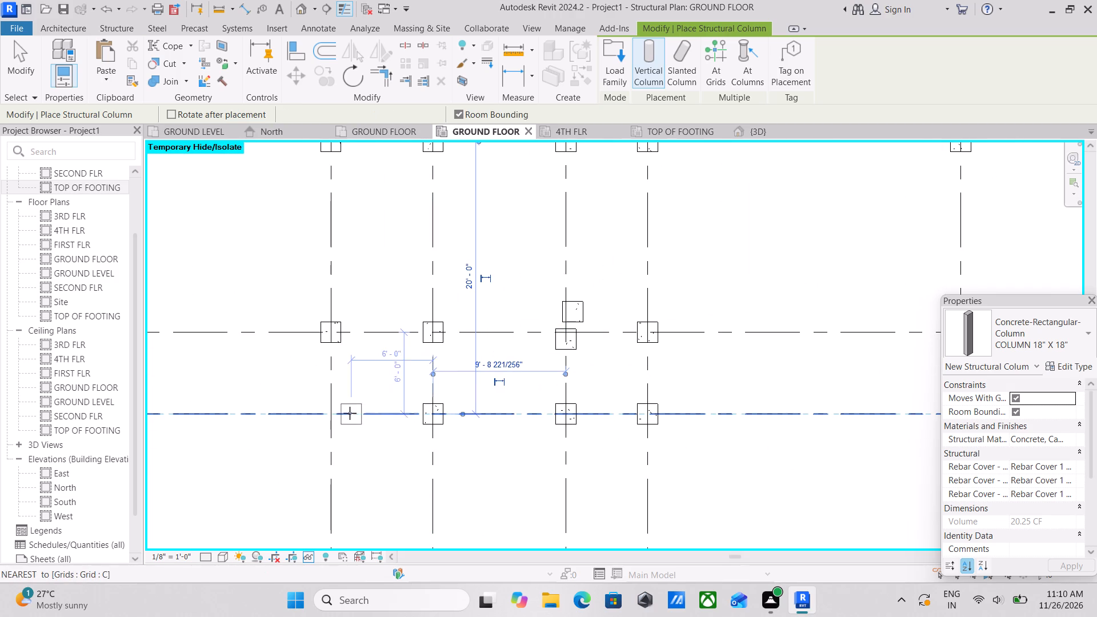
Place COLUMN 18" X 18" columns on grid KK at grids CC and BB, and end column placement.
click(333, 413)
middle_drag(333, 383, 534, 379)
scroll(534, 379, down, 1)
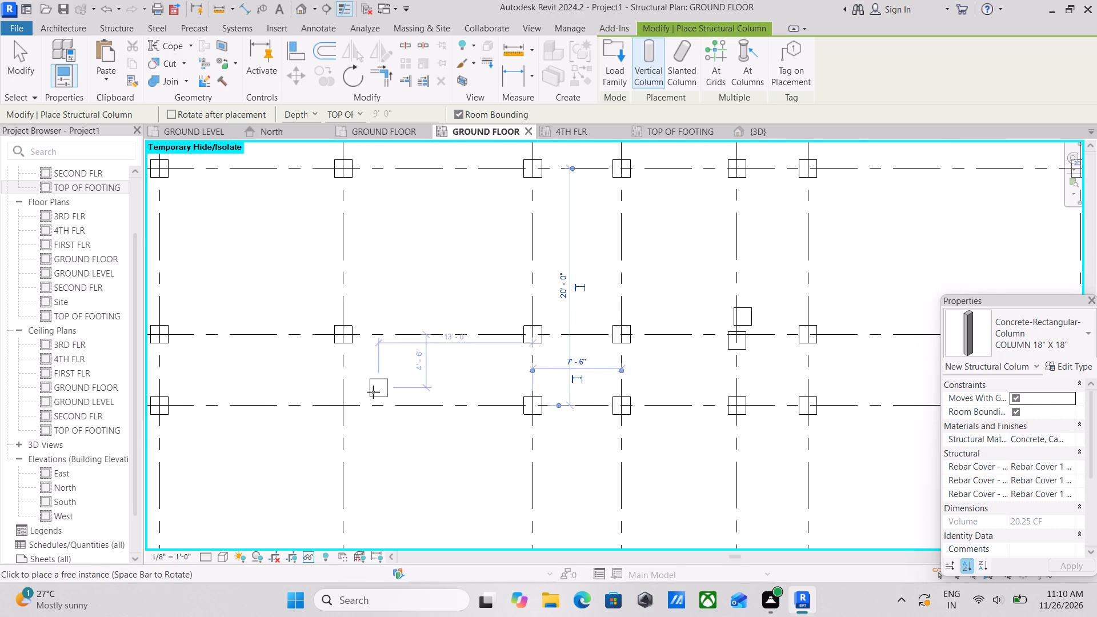
click(342, 406)
middle_drag(298, 380, 512, 350)
scroll(504, 350, down, 1)
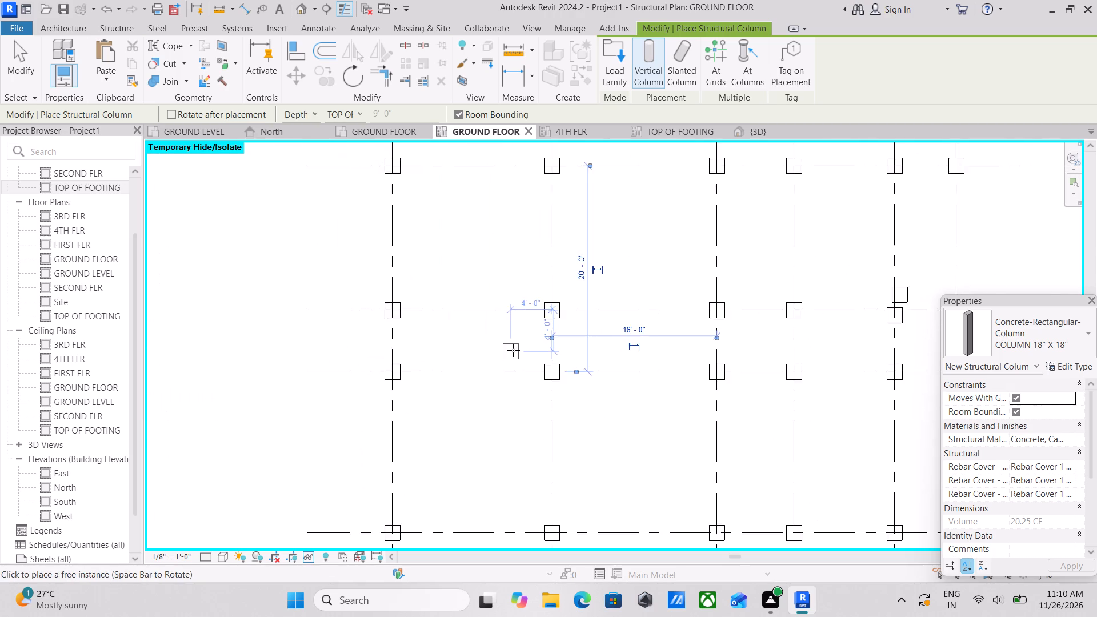
scroll(513, 350, down, 3)
middle_drag(665, 342, 644, 394)
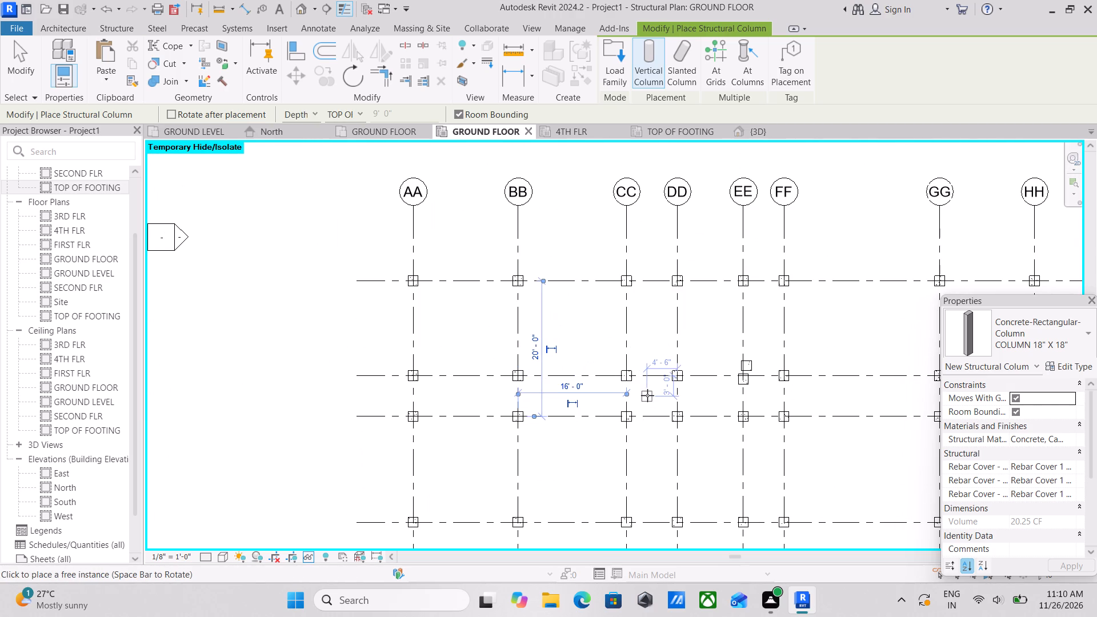
key(Escape)
scroll(799, 347, up, 3)
key(Escape)
key(Escape)
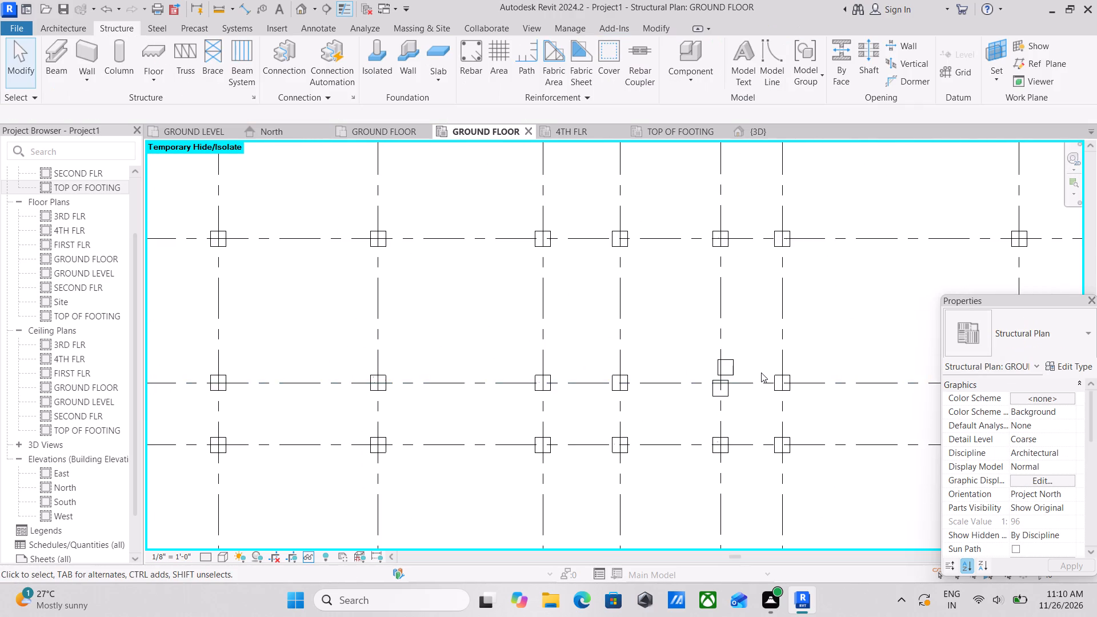
Delete the stray off-grid column just above the intersection of grids EE and JJ.
scroll(761, 372, up, 3)
key(Escape)
click(723, 357)
right_click(723, 357)
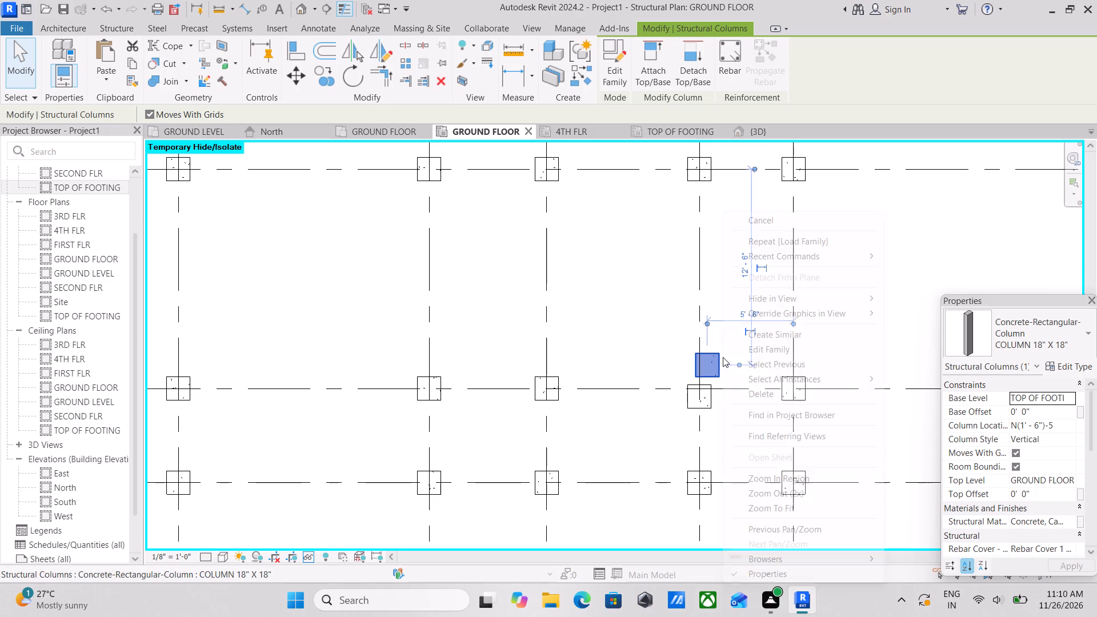
click(772, 390)
scroll(750, 354, down, 4)
key(Escape)
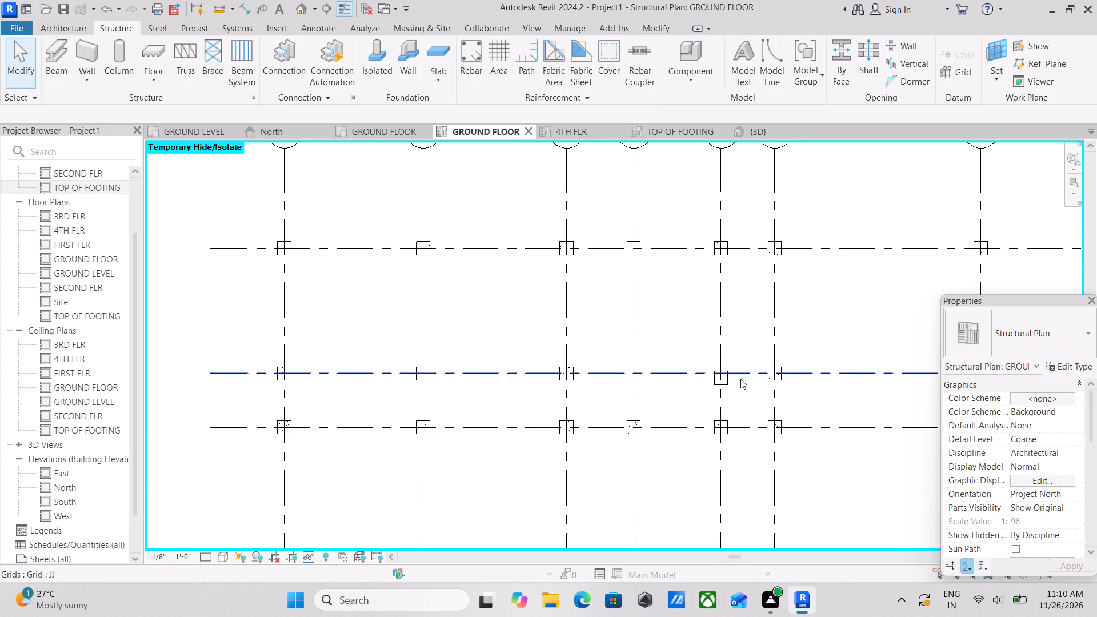
Nudge the misplaced COLUMN 18" X 18" near grids EE and JJ vertically onto their intersection.
scroll(737, 379, up, 3)
click(718, 386)
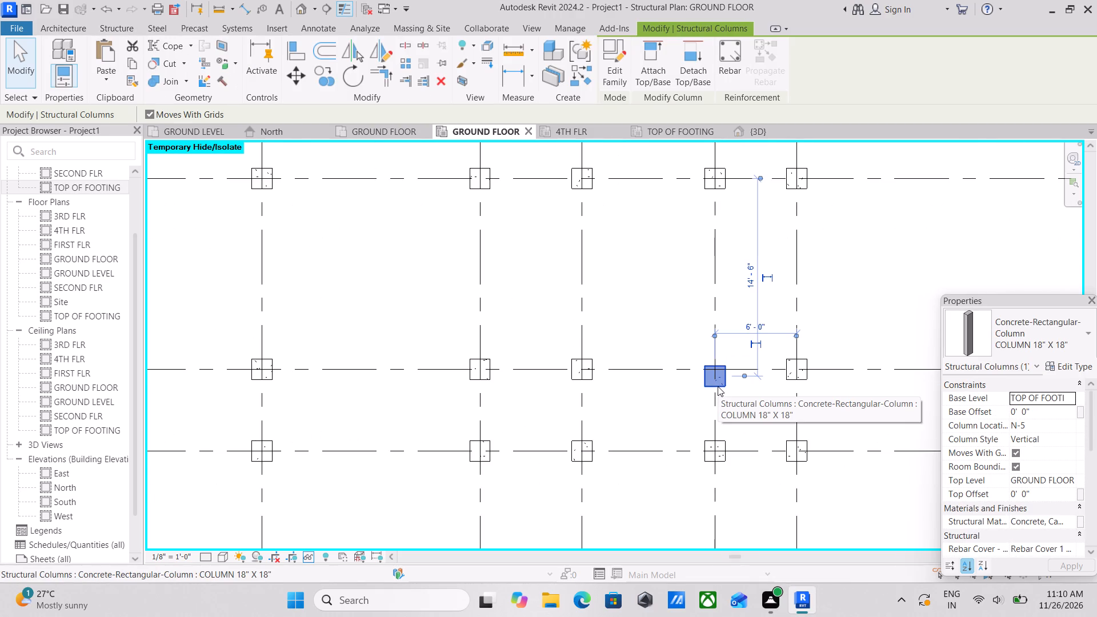
key(Up)
key(Up)
key(Up)
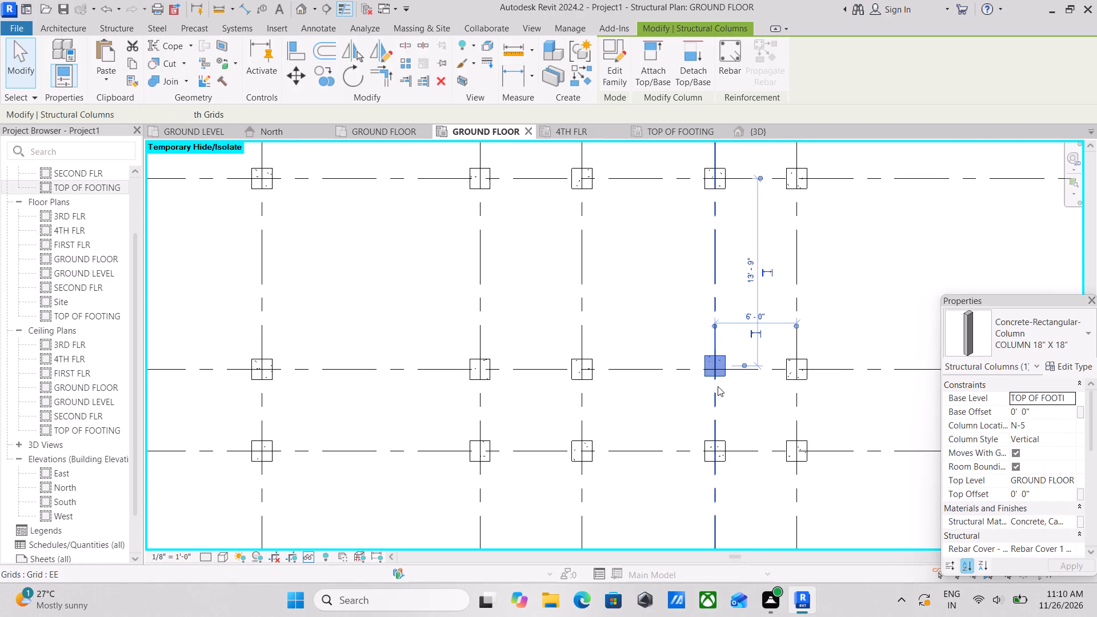
key(Down)
key(Down)
key(Up)
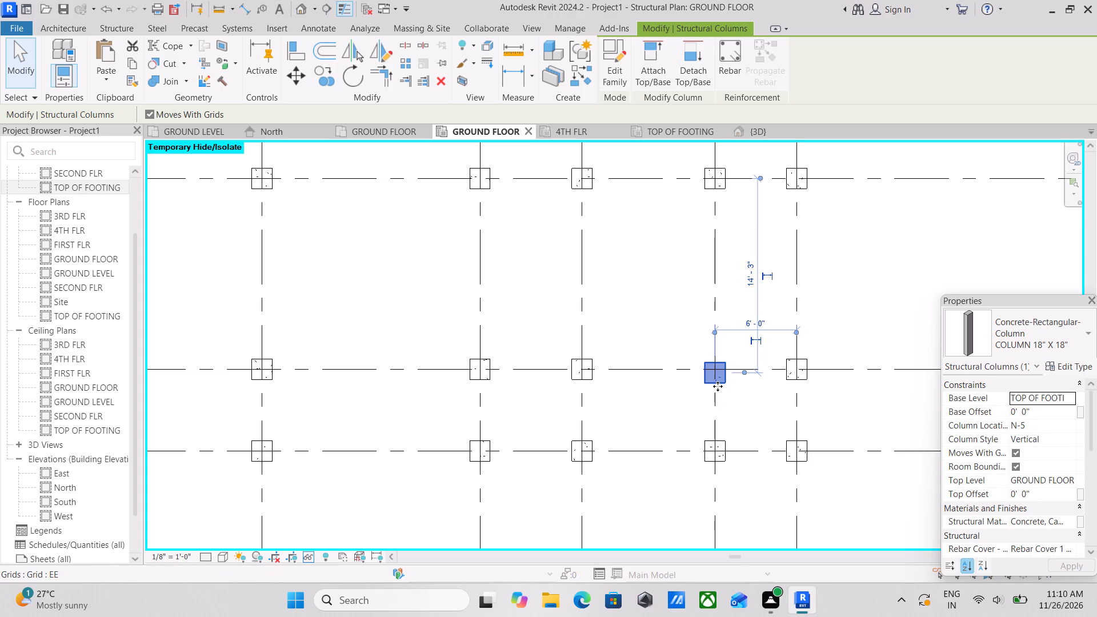
scroll(726, 383, down, 4)
key(Escape)
scroll(825, 391, down, 2)
Turn off the lower-end bubble of grid I, which overlaps grid EE.
middle_drag(819, 387, 771, 363)
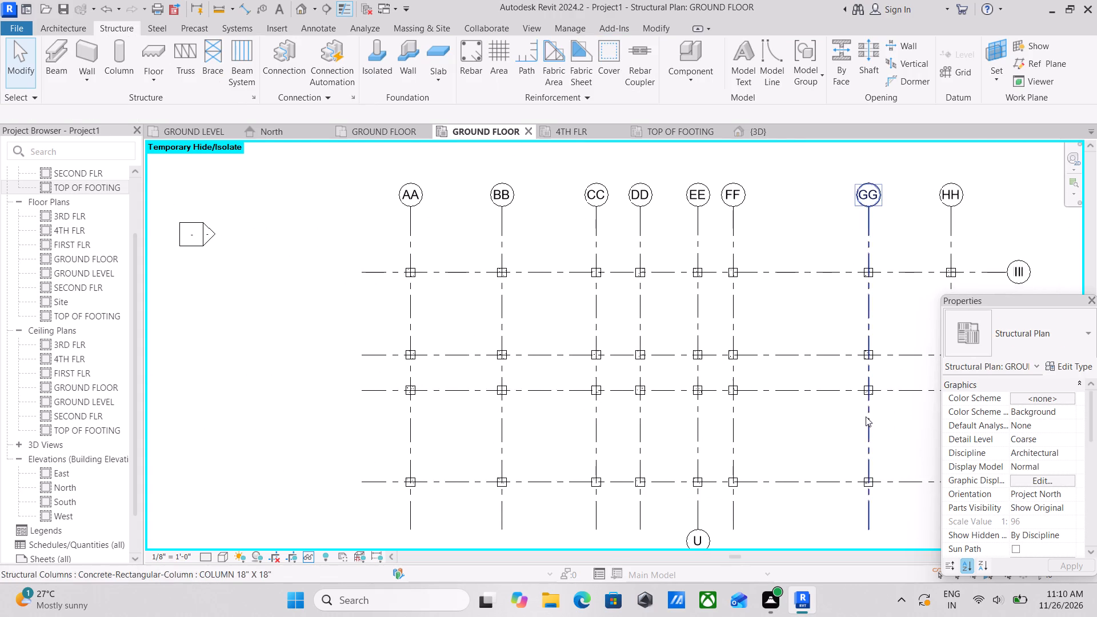
middle_drag(840, 400, 761, 355)
scroll(644, 395, up, 2)
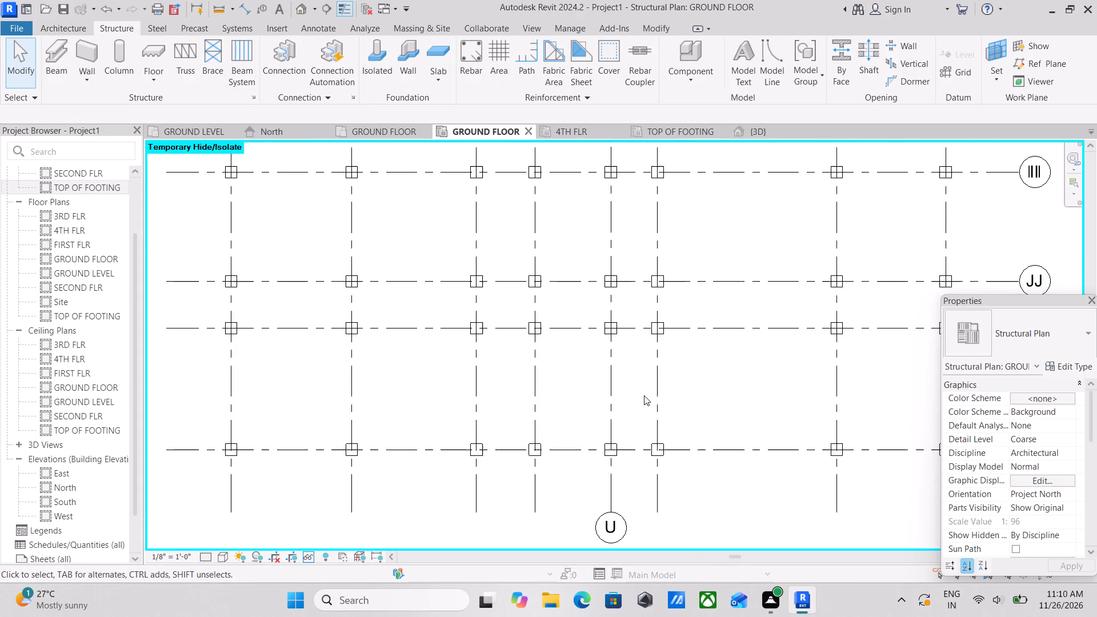
middle_drag(649, 399, 683, 411)
scroll(690, 408, down, 3)
middle_drag(636, 454, 669, 366)
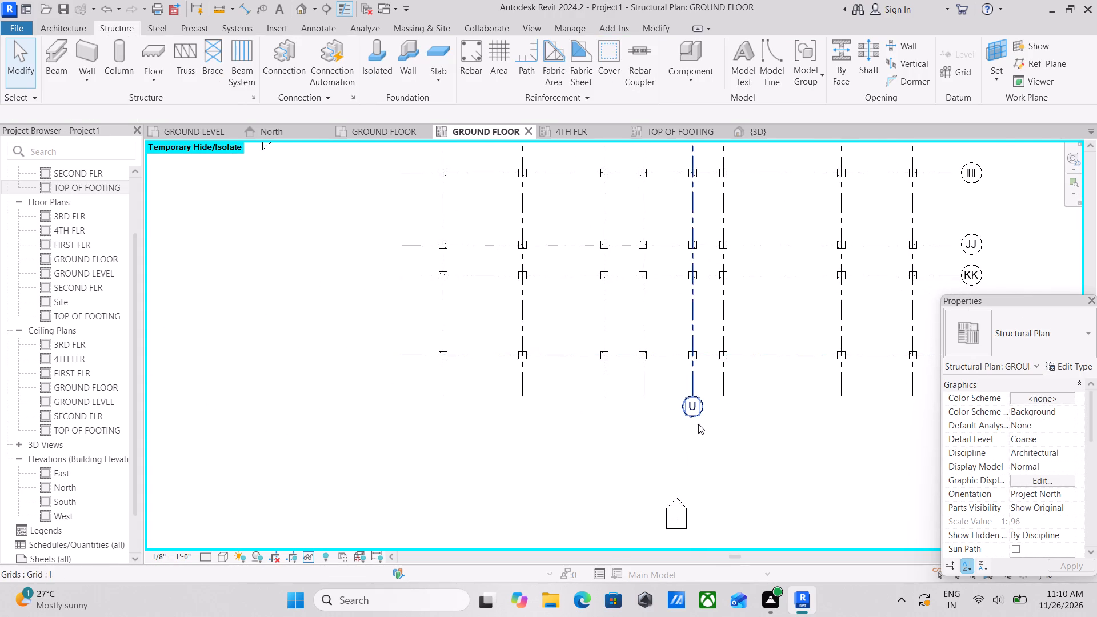
scroll(692, 407, up, 2)
click(692, 406)
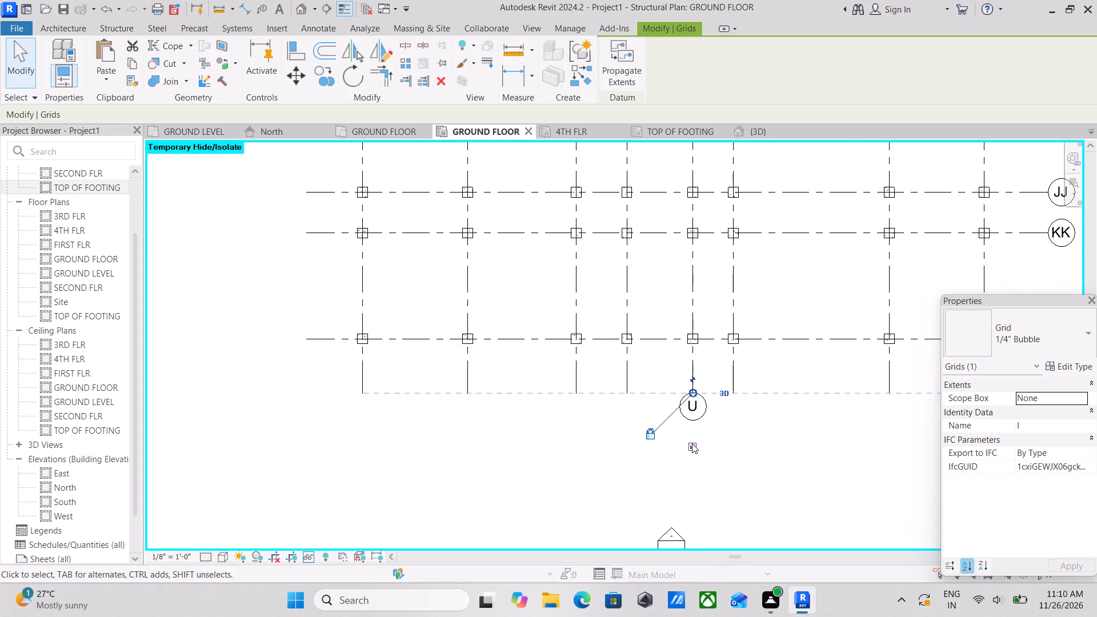
click(692, 443)
click(712, 440)
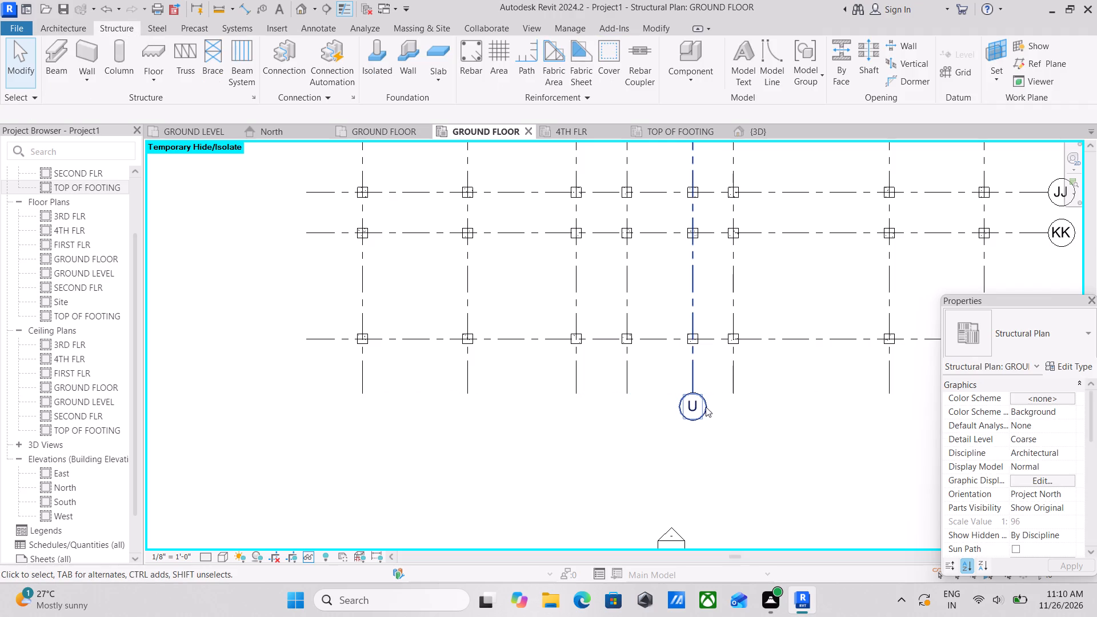
Delete the duplicate grid U that overlaps grid EE.
click(706, 405)
right_click(706, 404)
click(750, 392)
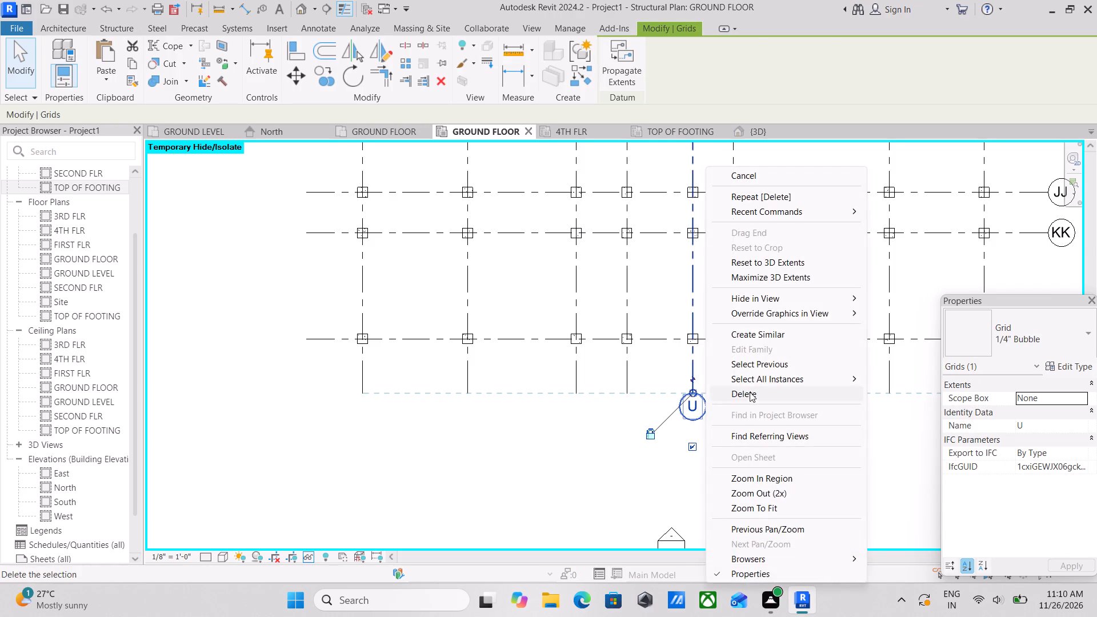
Delete the duplicate grid 5 that overlaps grid EE.
scroll(750, 392, down, 5)
middle_drag(750, 392, 754, 434)
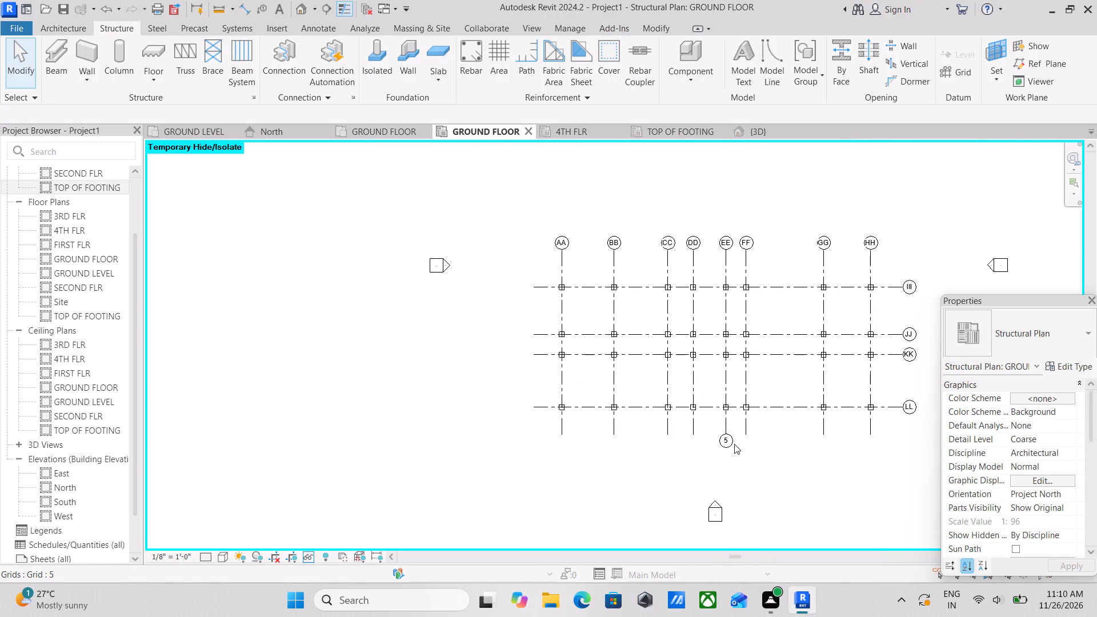
scroll(734, 443, up, 2)
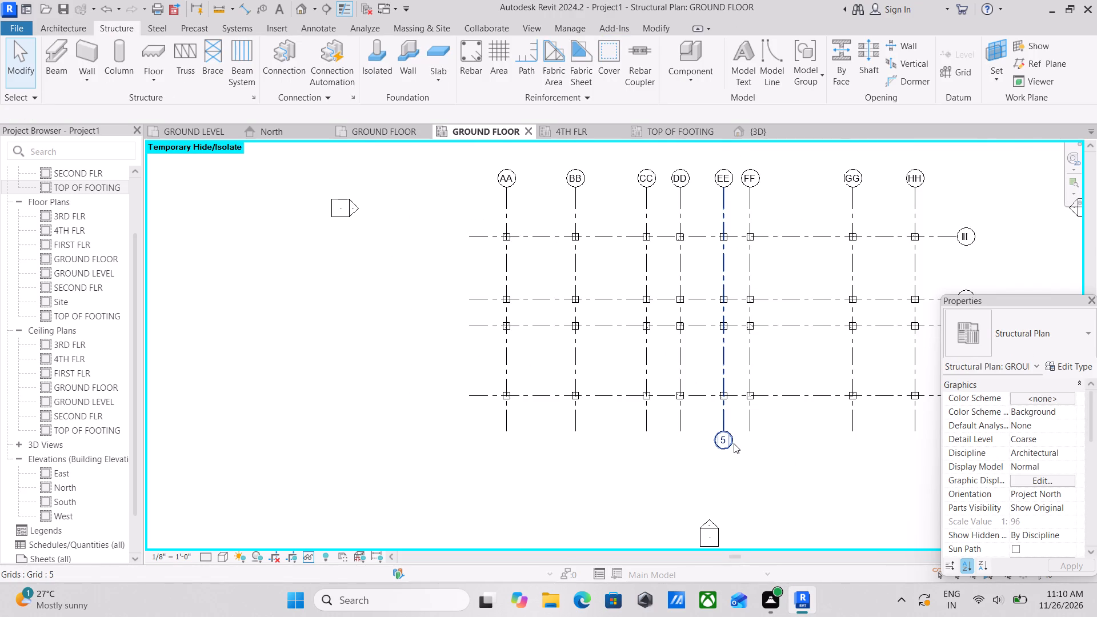
click(734, 443)
right_click(734, 443)
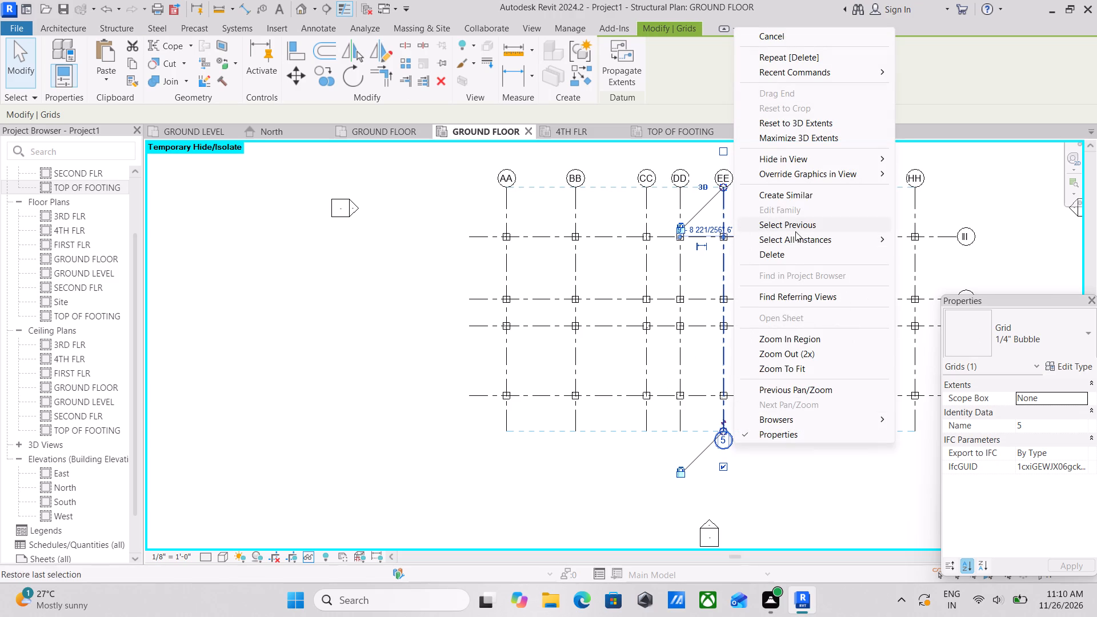
click(790, 249)
Examine the full set of columns and footings in the 3D view.
scroll(736, 259, up, 1)
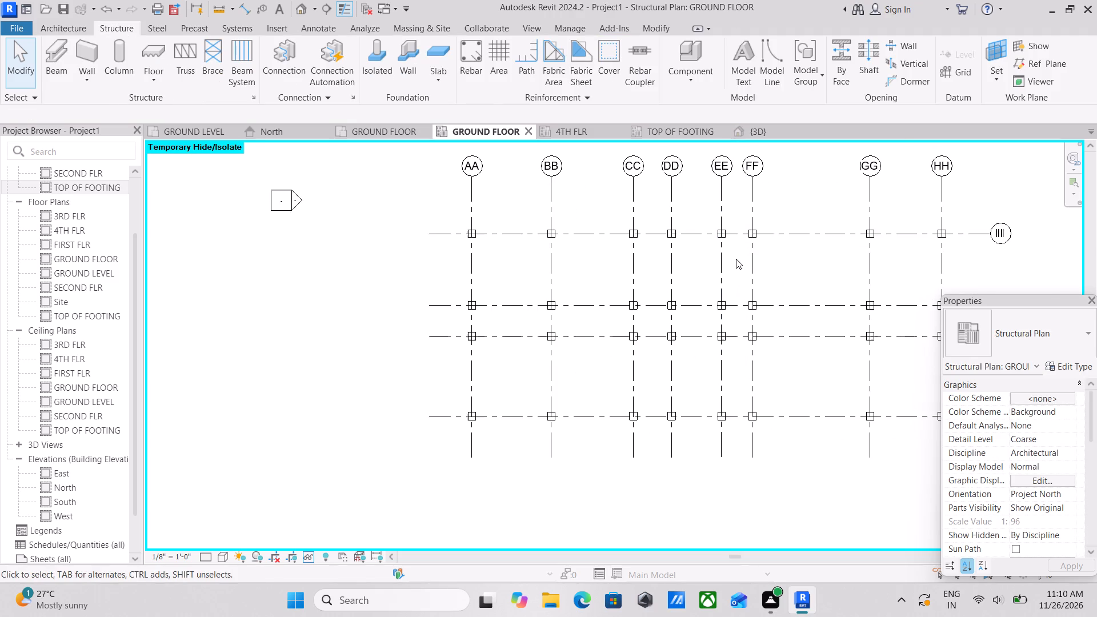
middle_drag(722, 314, 671, 299)
click(736, 127)
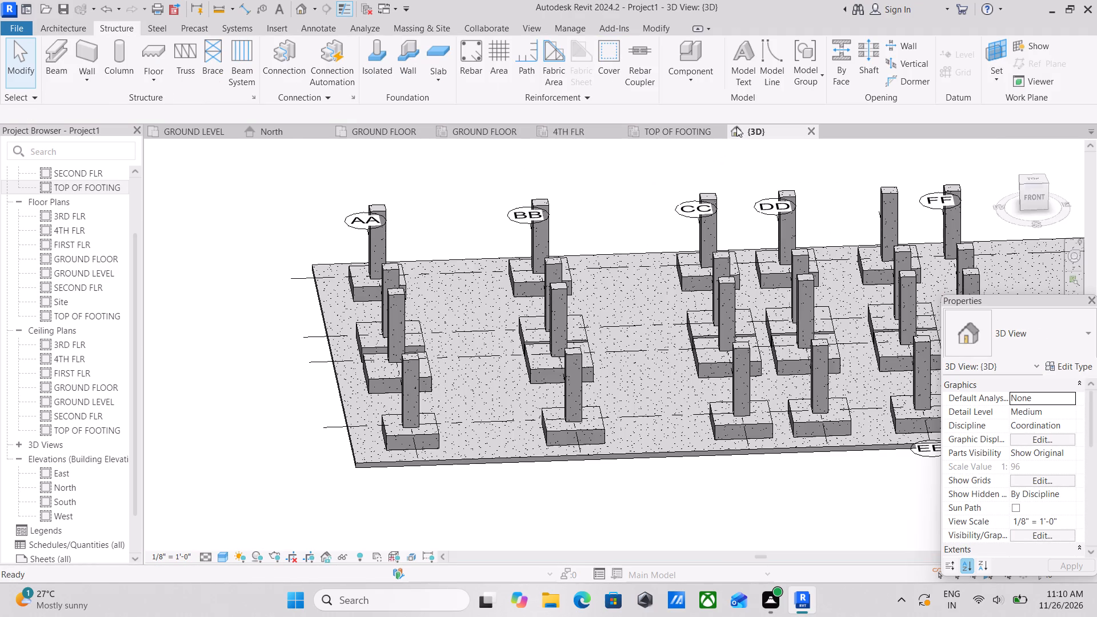
scroll(690, 266, down, 1)
middle_drag(685, 263, 633, 238)
scroll(690, 270, down, 2)
middle_drag(699, 277, 610, 274)
scroll(616, 277, up, 1)
scroll(663, 380, down, 2)
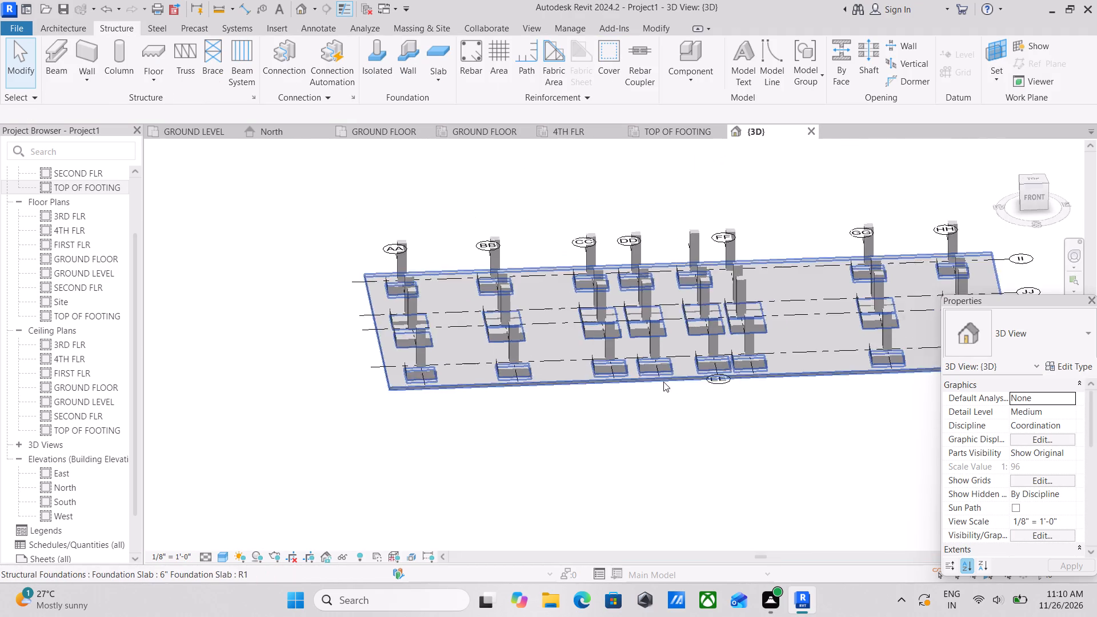
scroll(663, 382, down, 1)
shift+middle_drag(587, 380, 659, 285)
shift+middle_drag(755, 311, 695, 287)
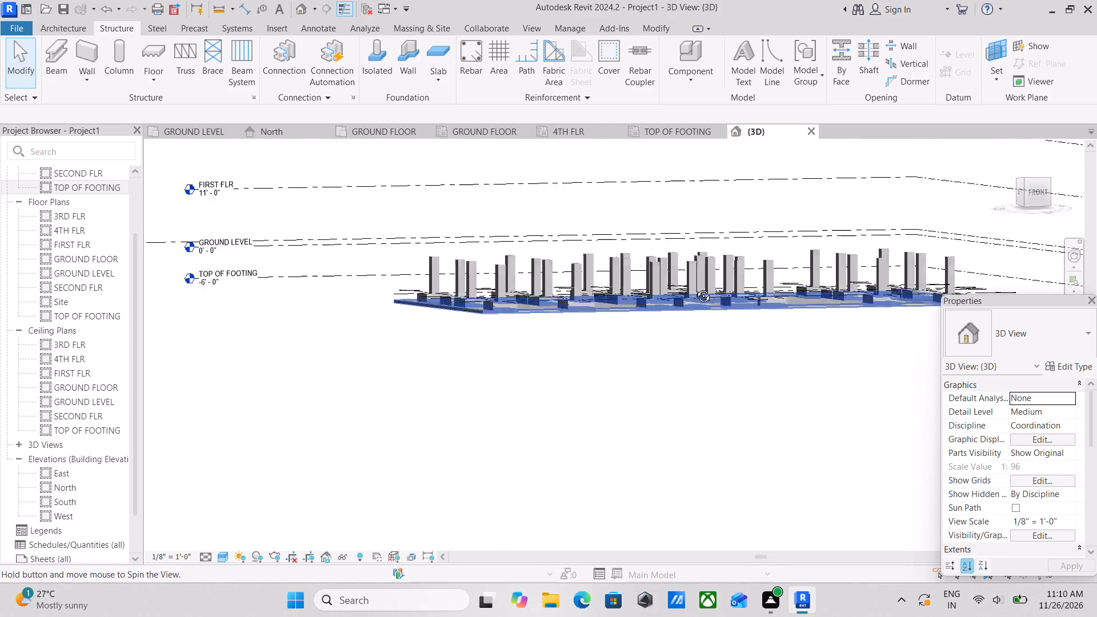
shift+middle_drag(695, 287, 678, 279)
Examine the columns from the front against the TOP OF FOOTING and GROUND FLOOR levels.
click(1032, 190)
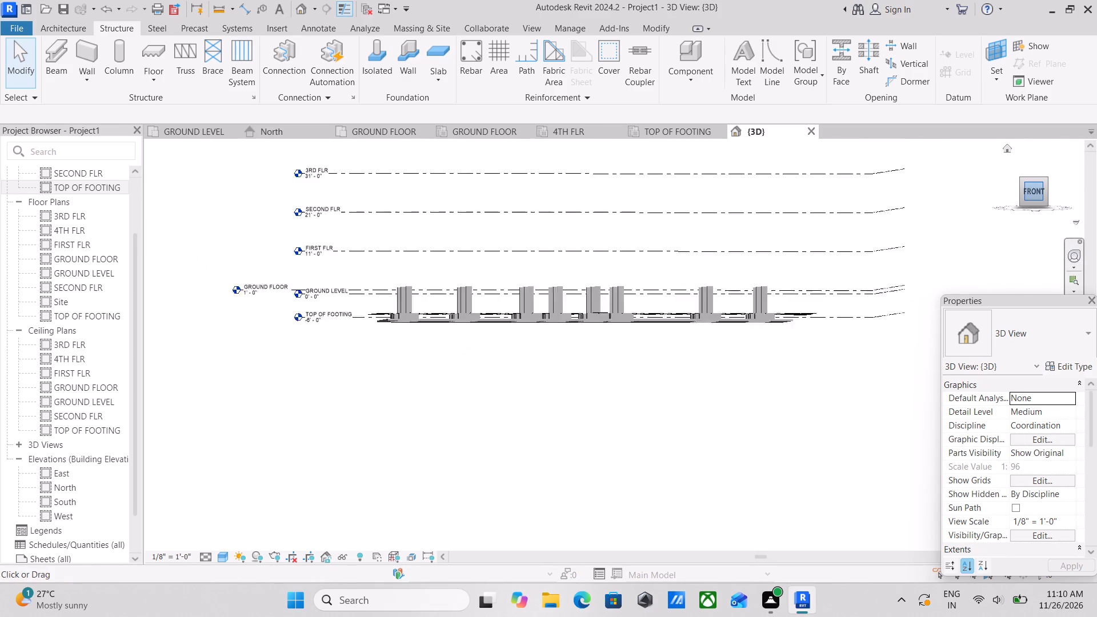
middle_drag(555, 402, 560, 432)
shift+middle_drag(605, 427, 604, 419)
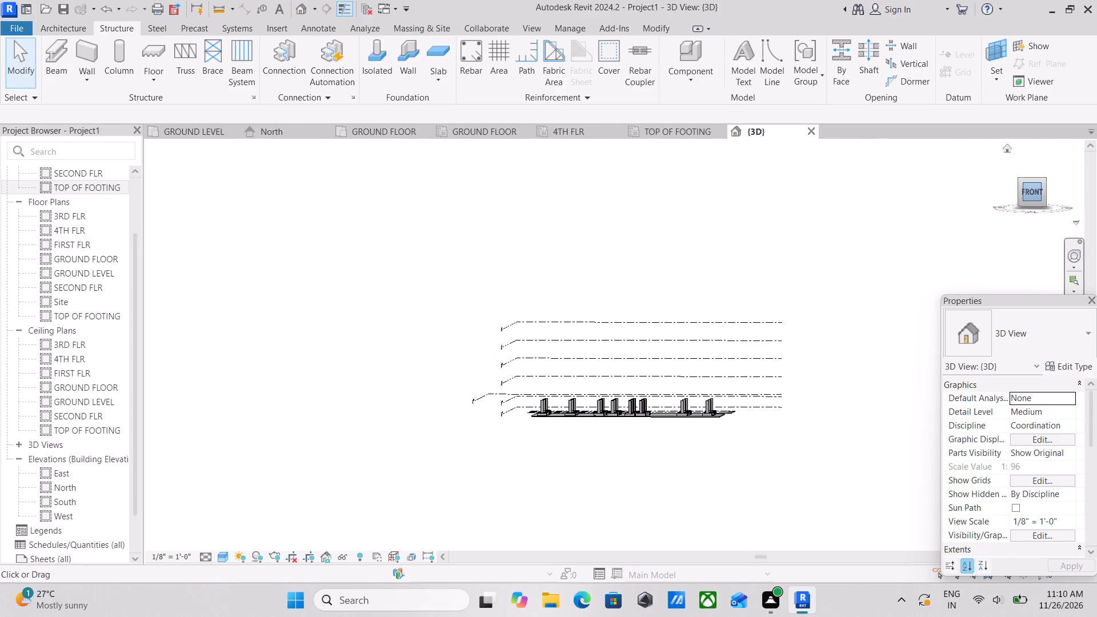
click(1033, 194)
scroll(582, 430, up, 7)
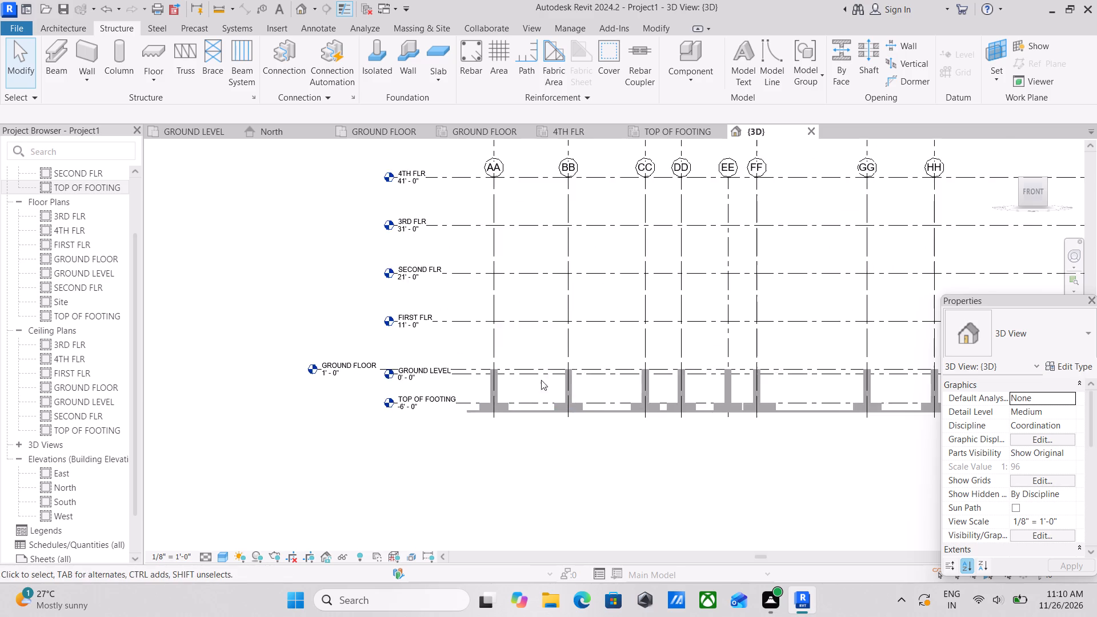
scroll(567, 389, up, 9)
middle_drag(601, 368, 621, 386)
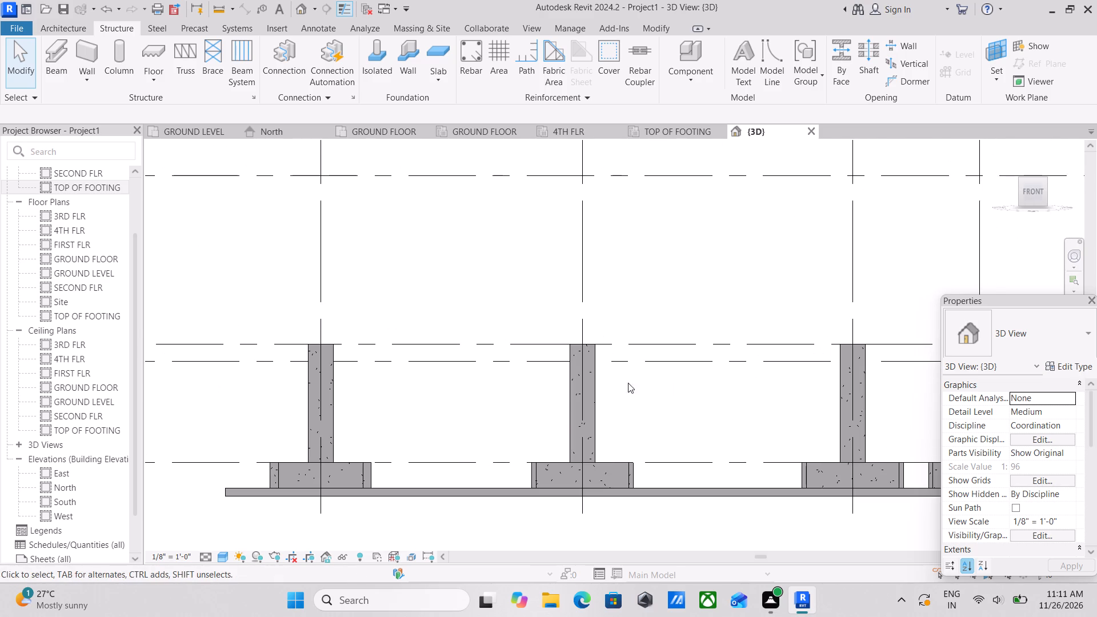
Inspect the column rows and their footings in 3D from oblique angles and from the top.
shift+middle_drag(583, 396, 620, 488)
middle_drag(617, 478, 534, 358)
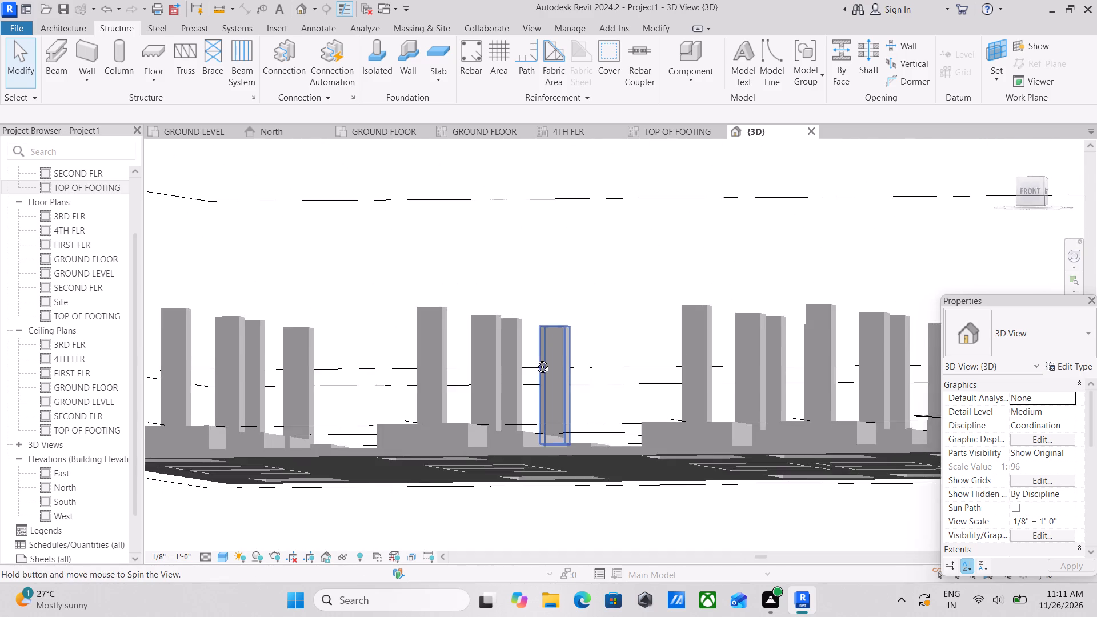
middle_drag(534, 358, 564, 388)
shift+middle_drag(674, 399, 646, 459)
middle_drag(648, 459, 757, 343)
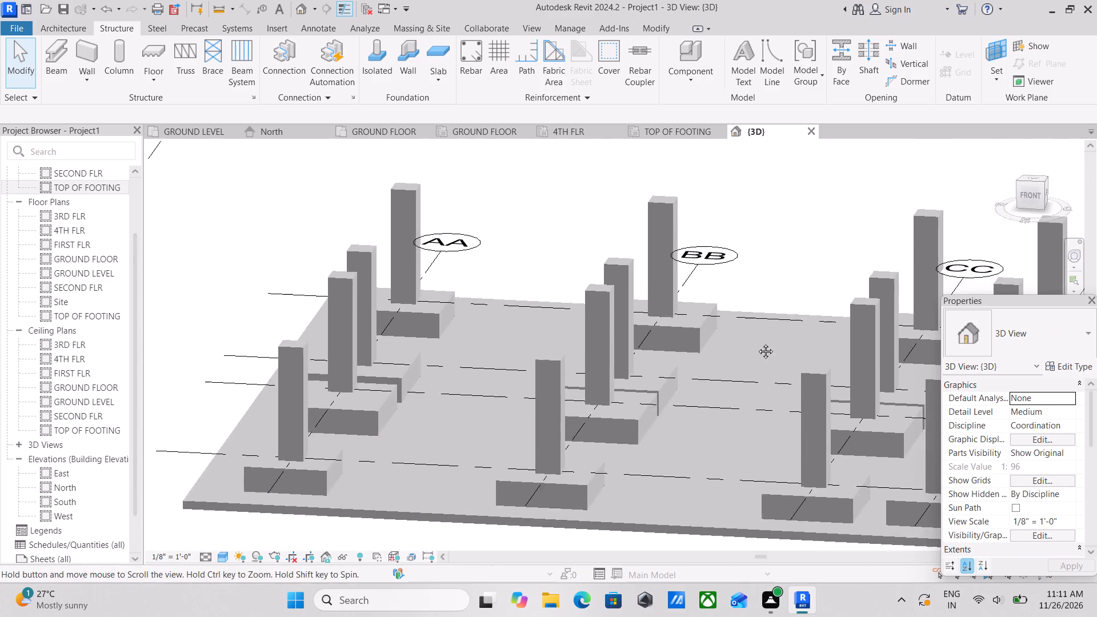
middle_drag(757, 343, 757, 343)
shift+middle_drag(748, 348, 736, 315)
scroll(640, 346, down, 2)
middle_drag(640, 346, 751, 249)
shift+middle_drag(676, 291, 702, 337)
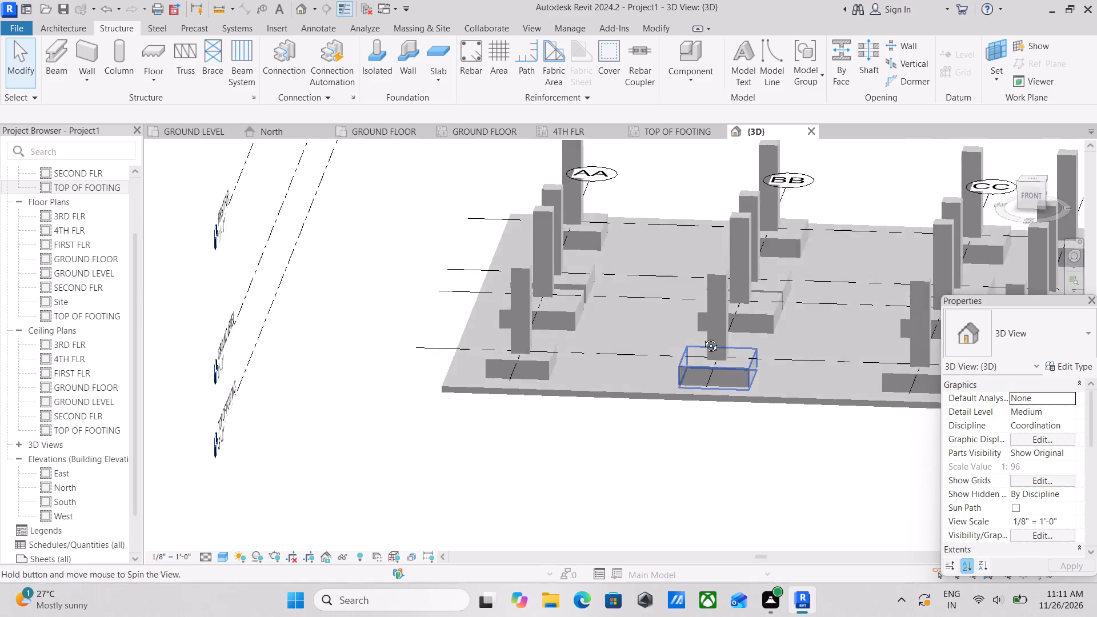
shift+middle_drag(702, 337, 704, 340)
shift+middle_drag(746, 351, 710, 317)
shift+scroll(675, 339, down, 1)
shift+middle_drag(675, 339, 715, 396)
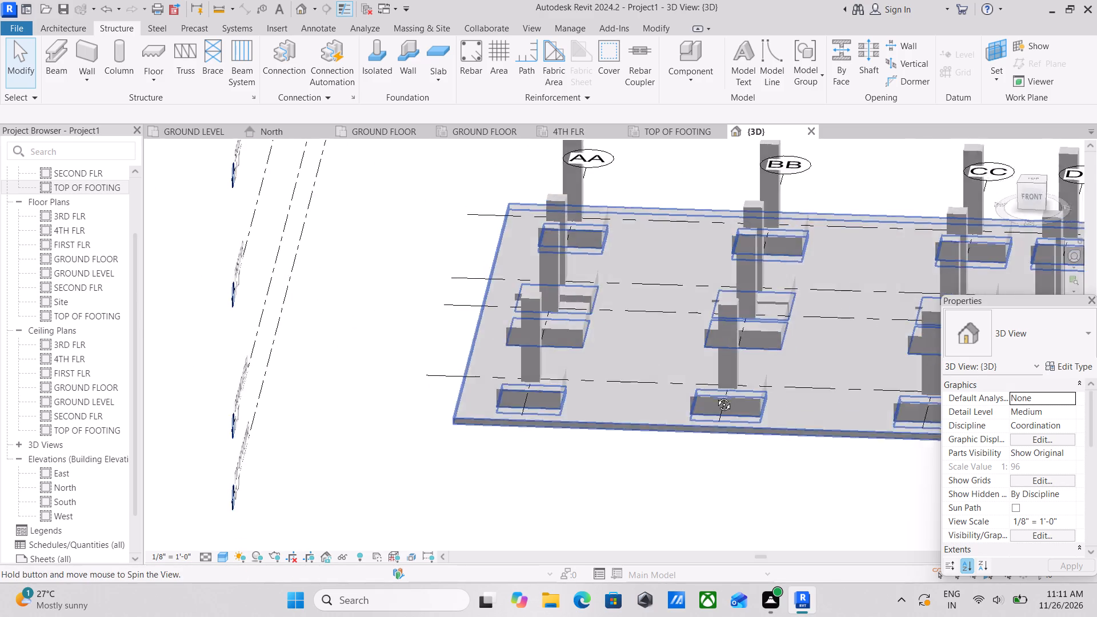
shift+middle_drag(715, 396, 719, 399)
shift+middle_drag(734, 372, 706, 372)
shift+scroll(674, 330, down, 1)
shift+middle_drag(675, 331, 700, 362)
scroll(700, 362, down, 2)
shift+middle_drag(700, 362, 685, 360)
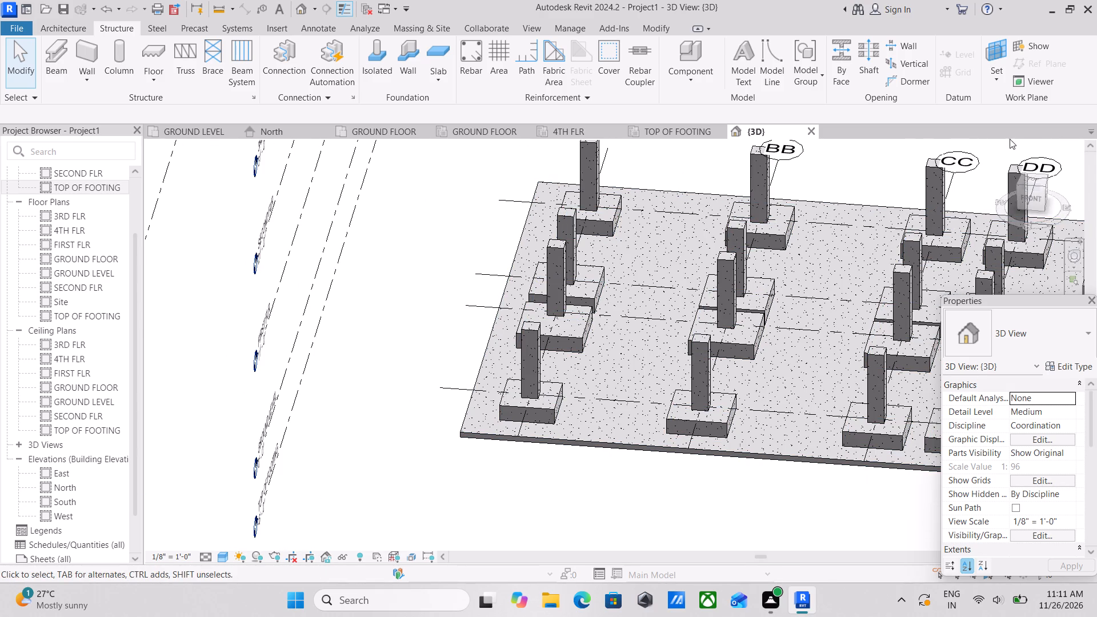
scroll(673, 264, down, 2)
middle_drag(670, 266, 572, 331)
middle_drag(566, 329, 608, 369)
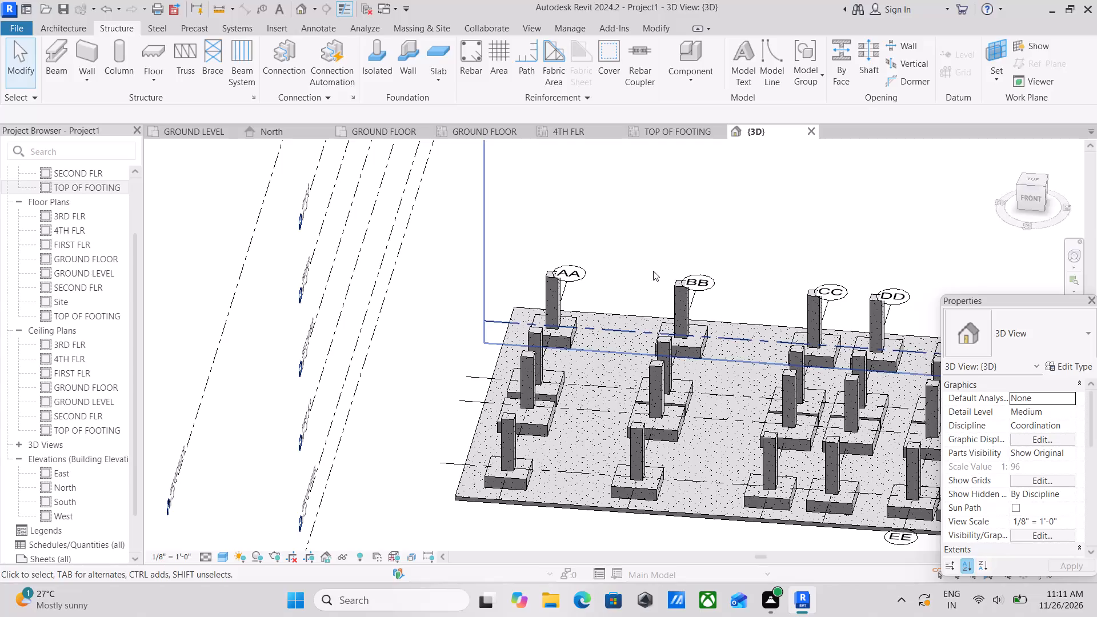
click(1030, 179)
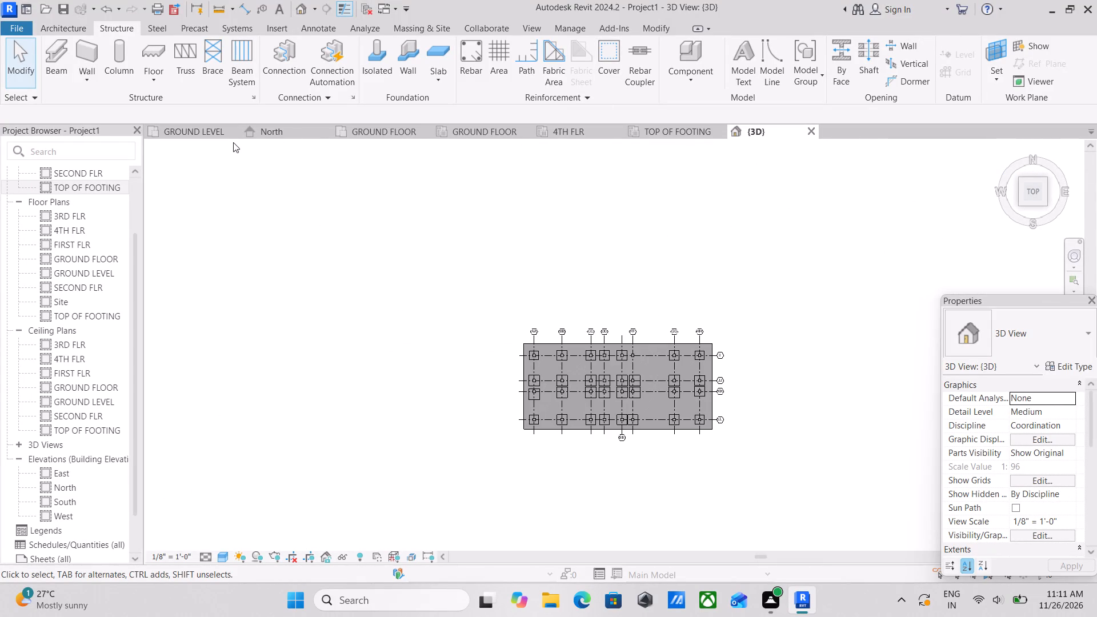
Open the GROUND FLOOR structural plan at the column grid.
click(448, 123)
click(461, 131)
scroll(556, 350, up, 4)
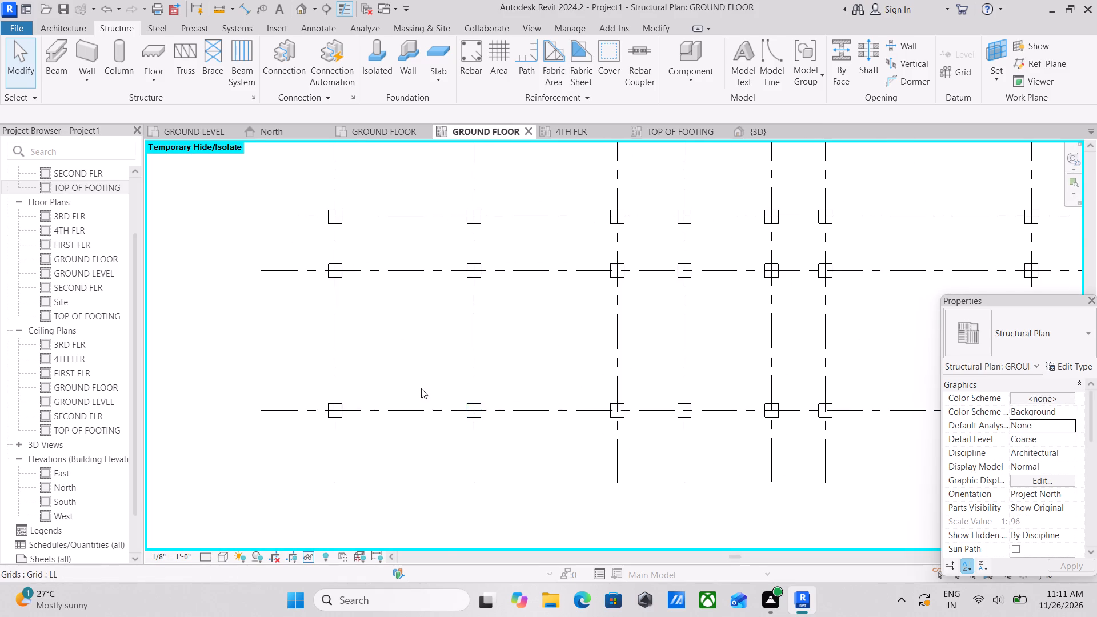
scroll(421, 385, up, 1)
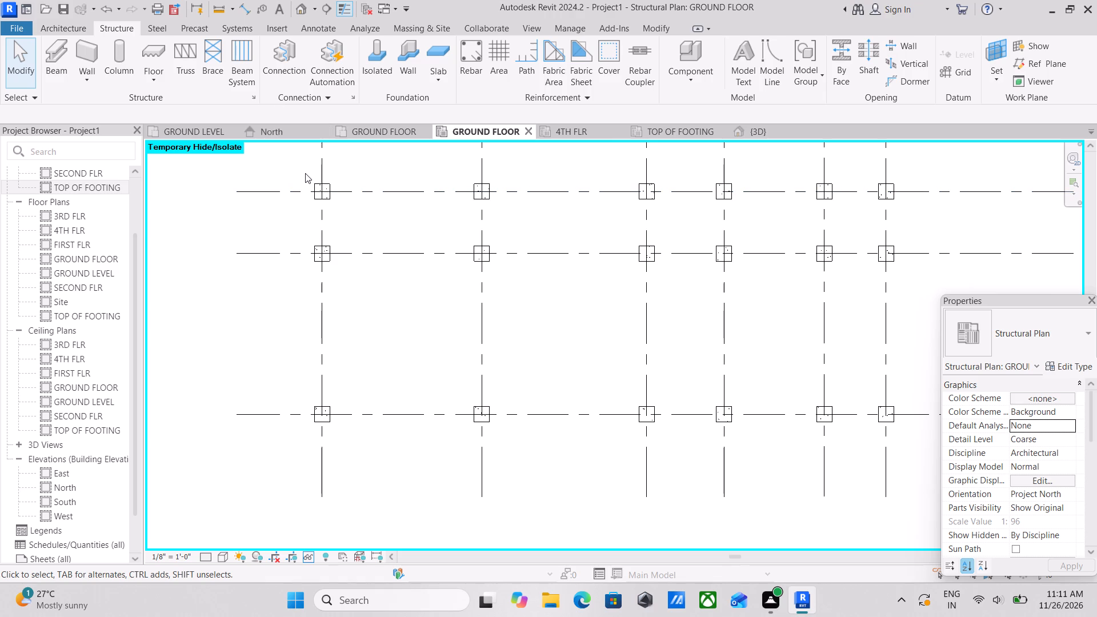
Start the Beam command and load the Concrete-Rectangular Beam family from the US library's Structural Framing > Concrete folder, keeping its 12 x 24 type.
text(BM)
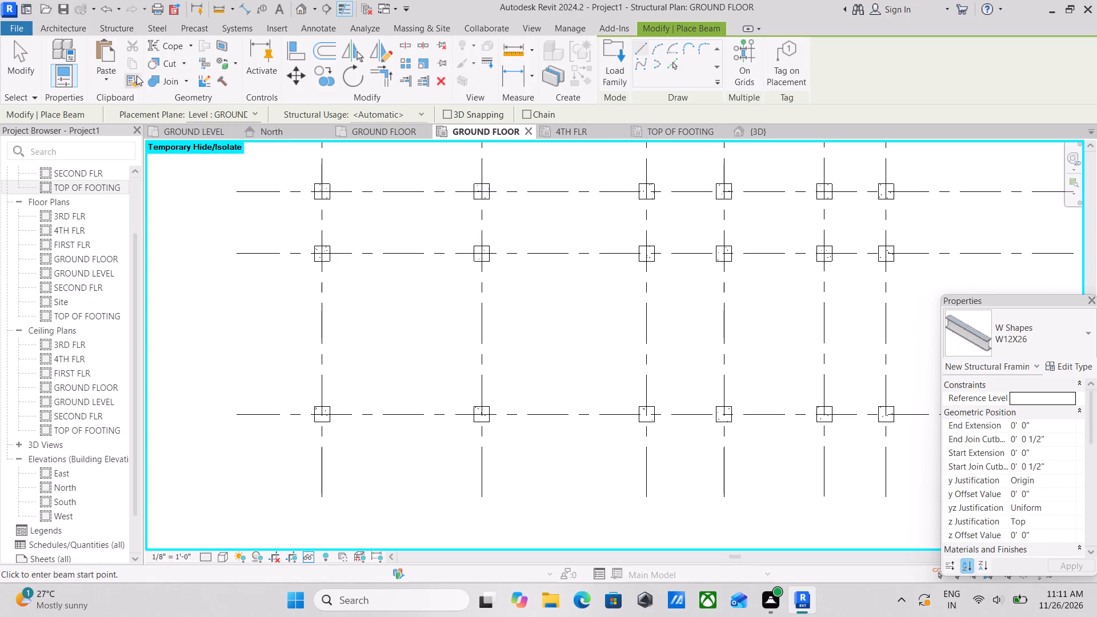
click(113, 30)
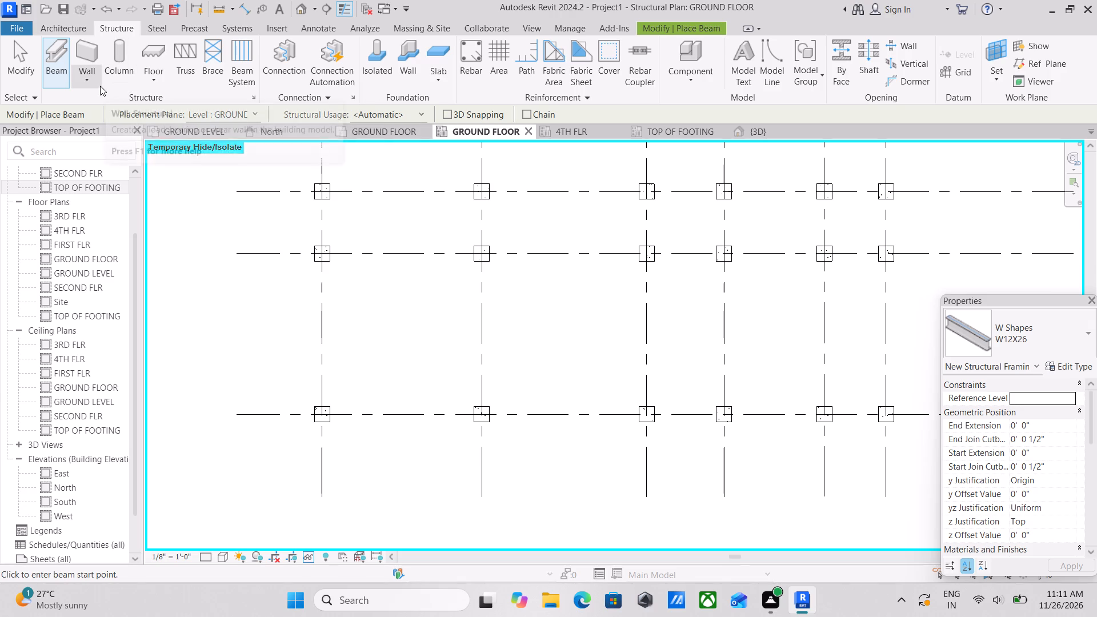
click(66, 76)
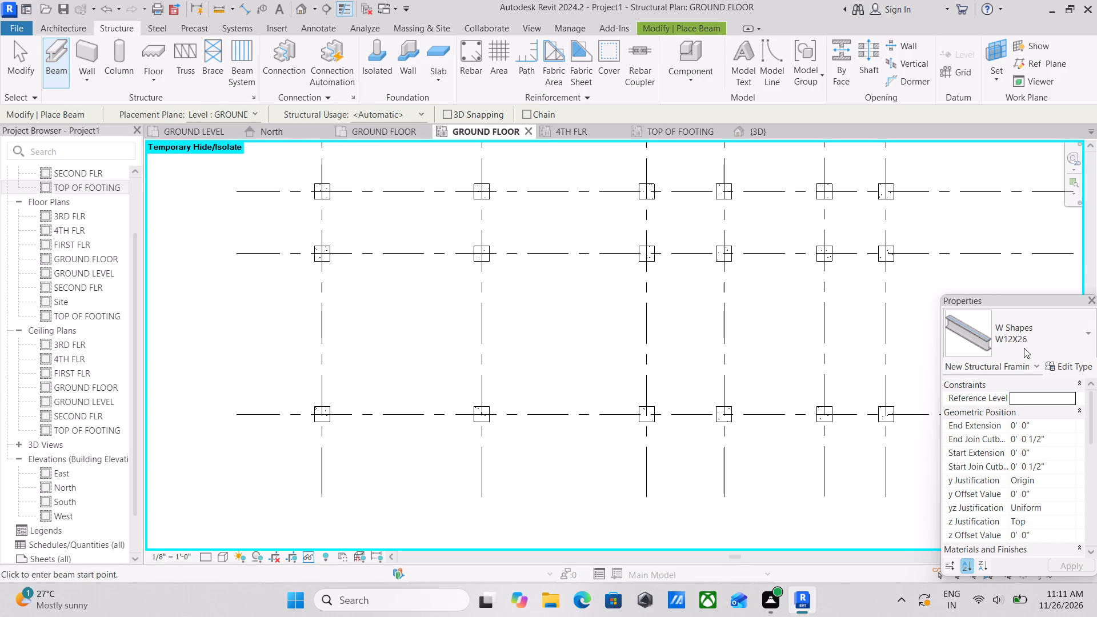
click(1040, 351)
click(1041, 350)
click(1087, 331)
click(1087, 331)
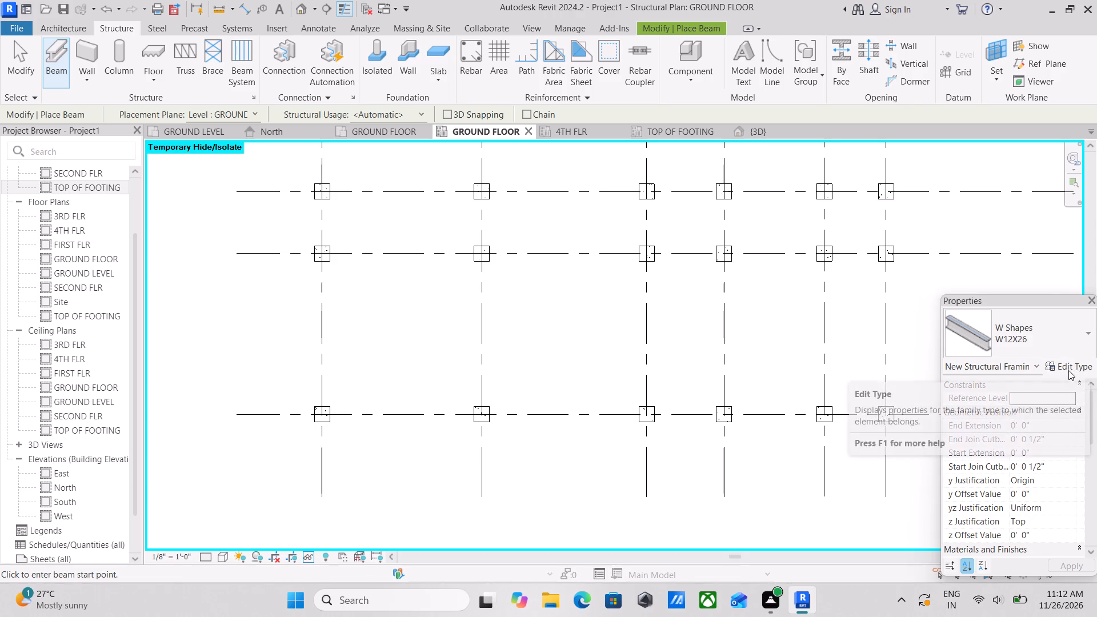
click(1067, 366)
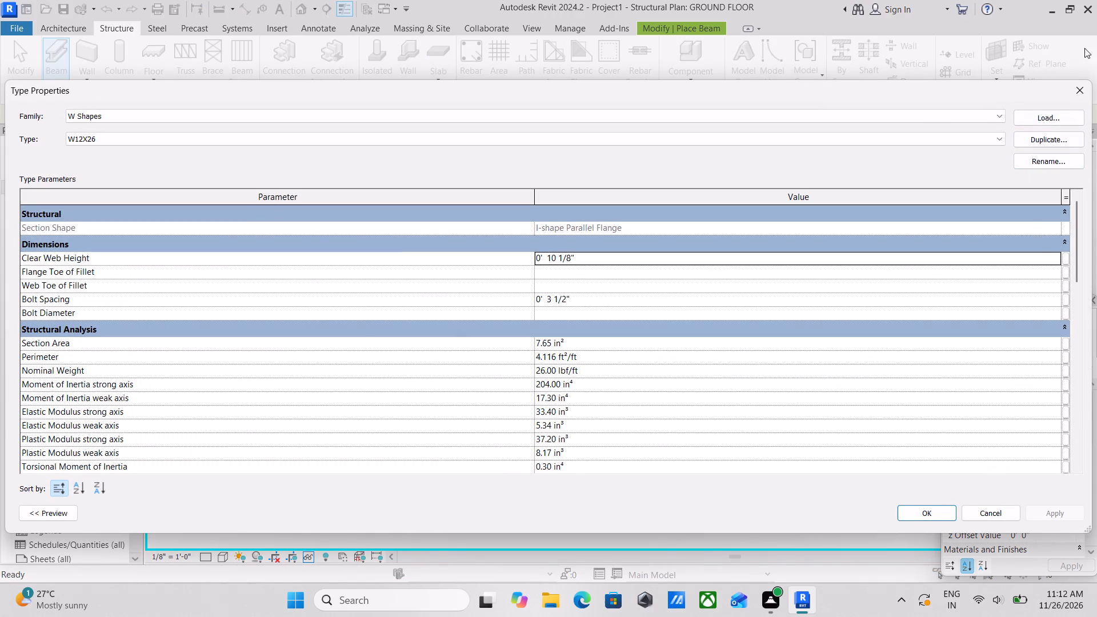
click(1051, 118)
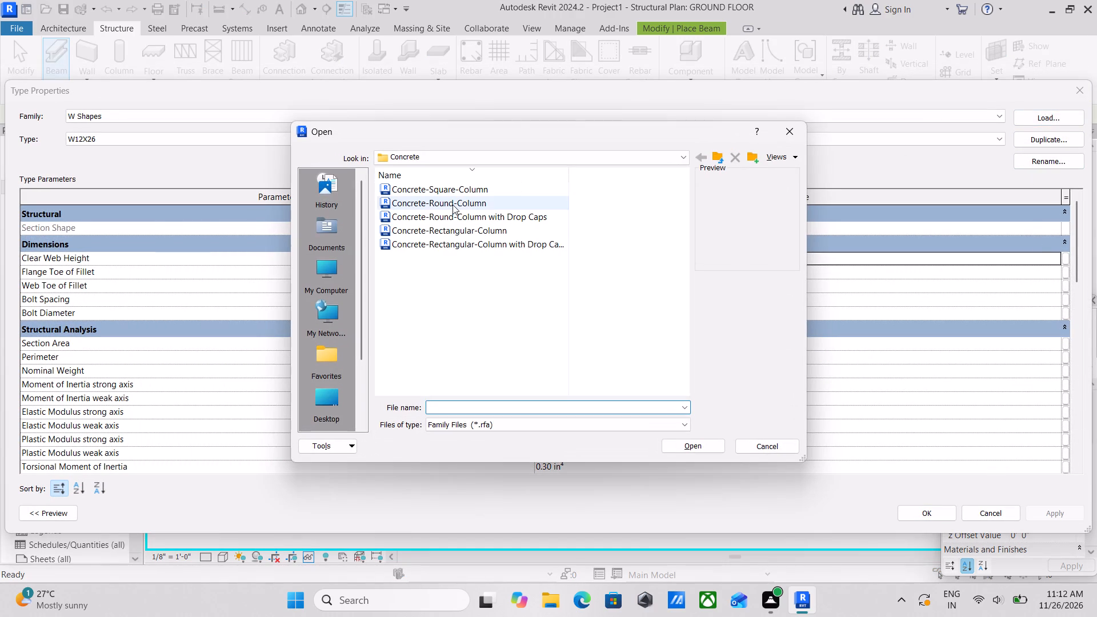
click(614, 159)
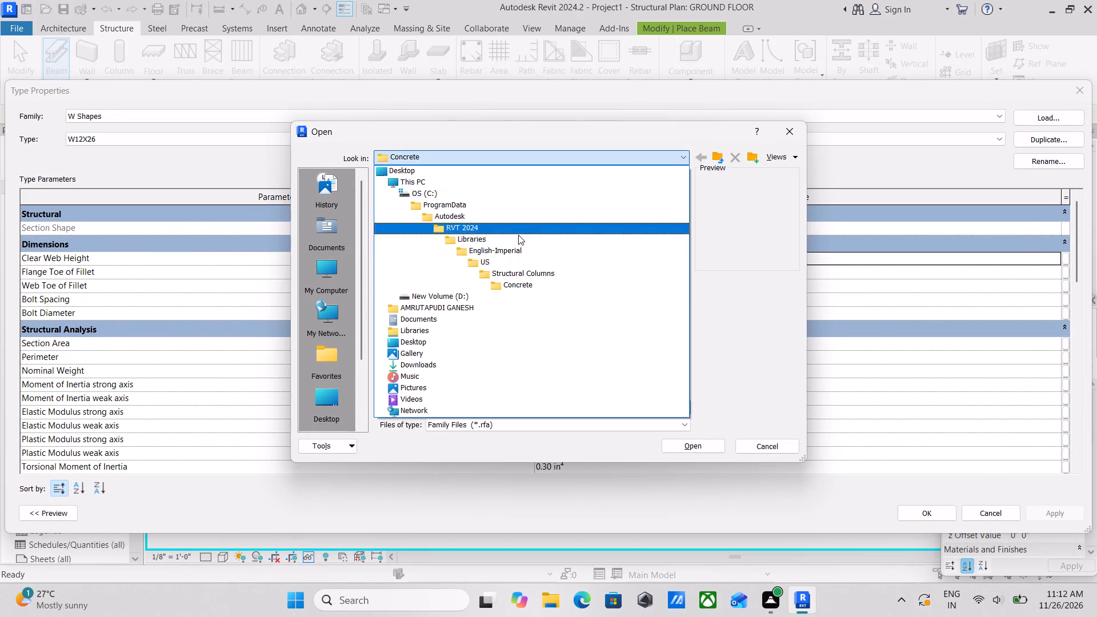
click(503, 264)
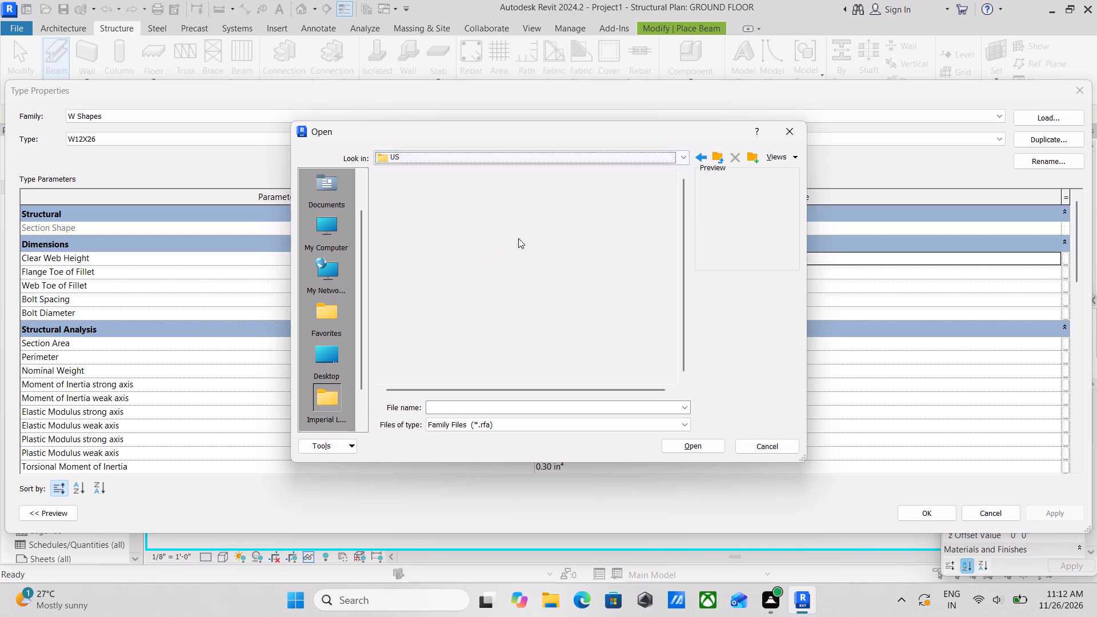
scroll(423, 234, down, 7)
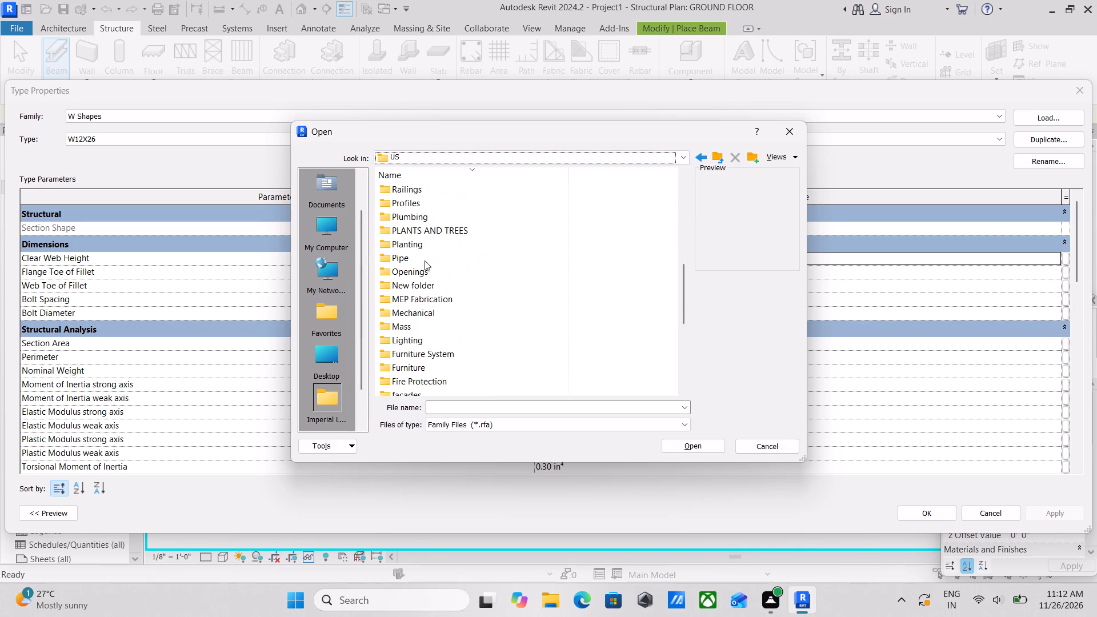
scroll(425, 261, down, 8)
scroll(402, 353, up, 3)
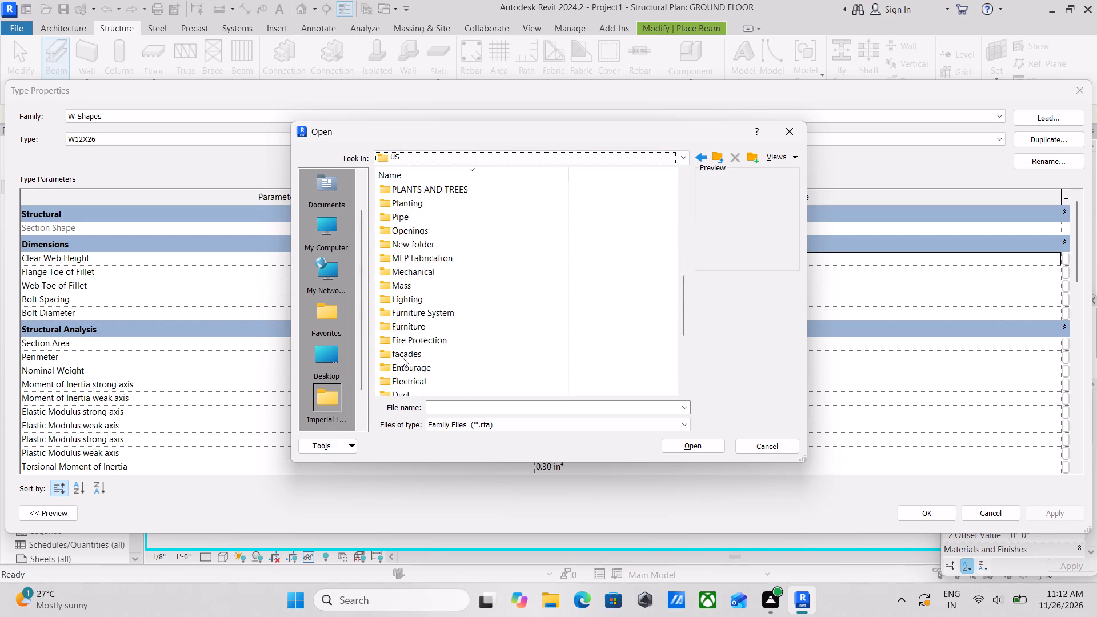
scroll(402, 357, up, 2)
scroll(434, 304, up, 7)
scroll(431, 282, down, 1)
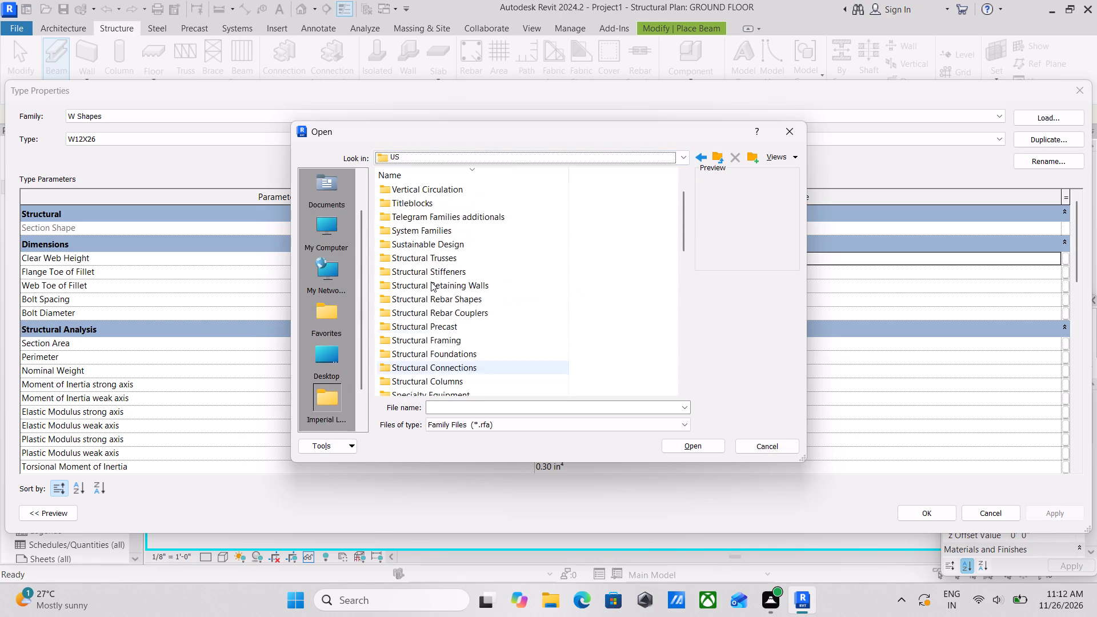
scroll(431, 282, down, 5)
scroll(431, 282, up, 2)
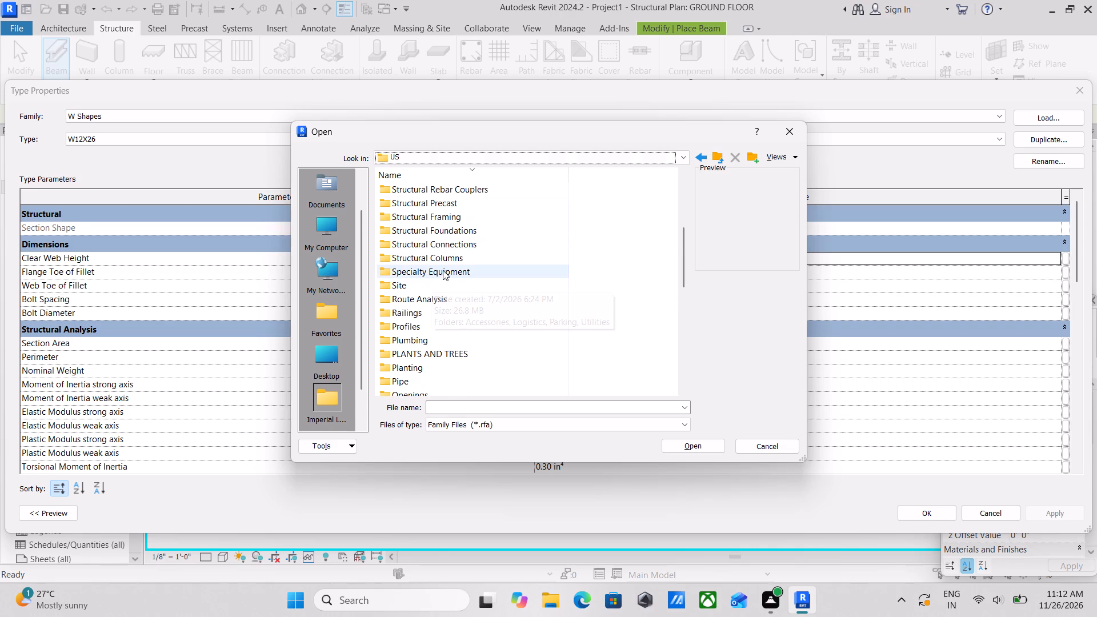
click(451, 254)
click(445, 241)
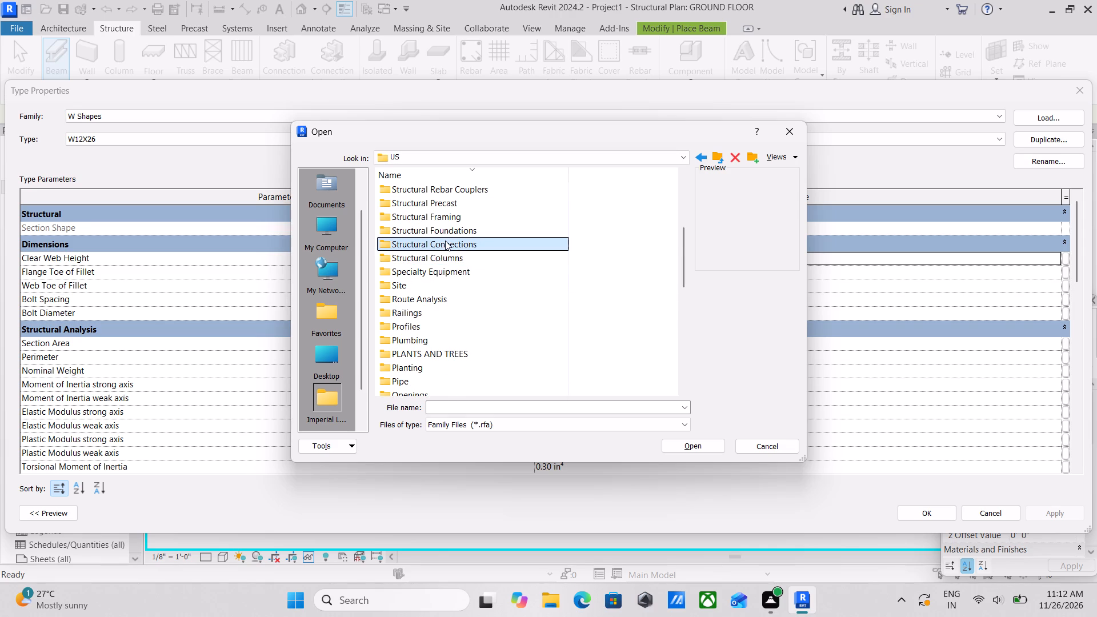
click(438, 258)
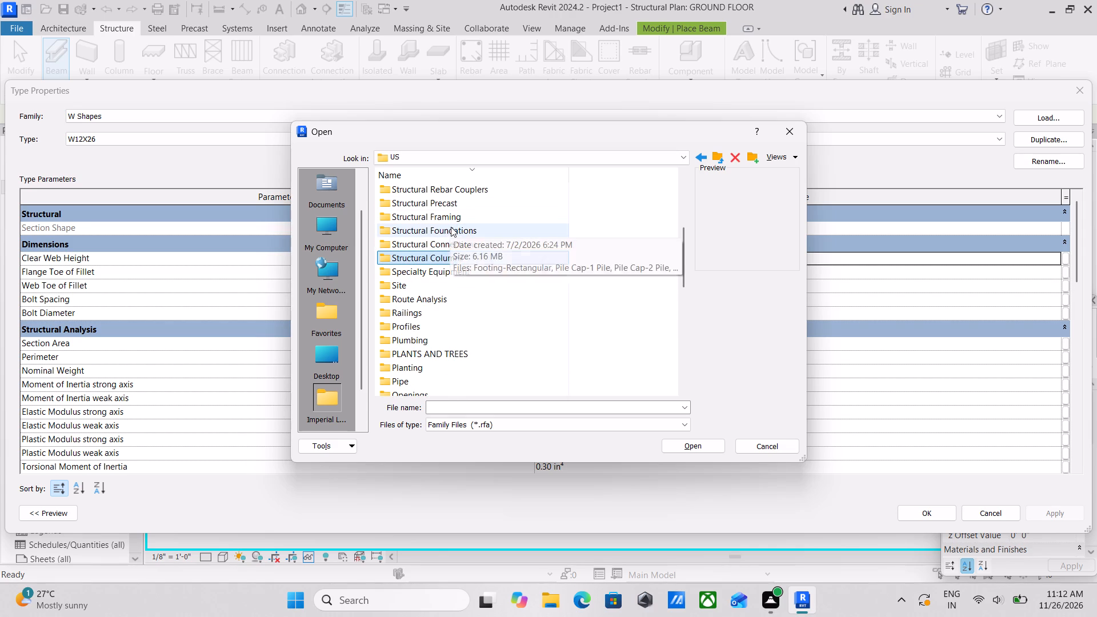
double_click(453, 221)
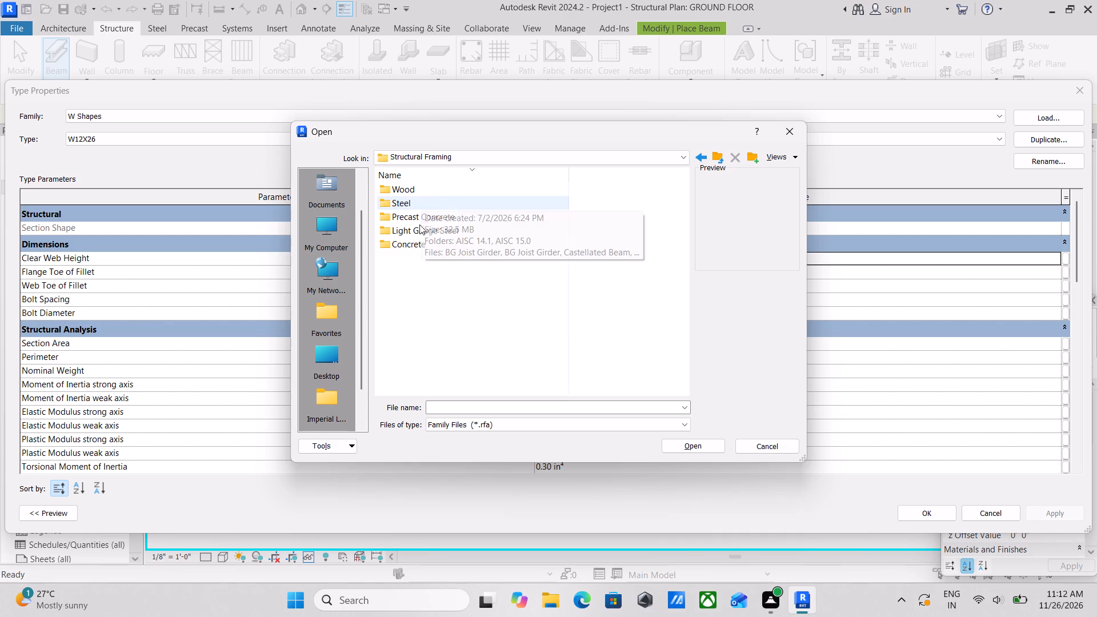
double_click(415, 247)
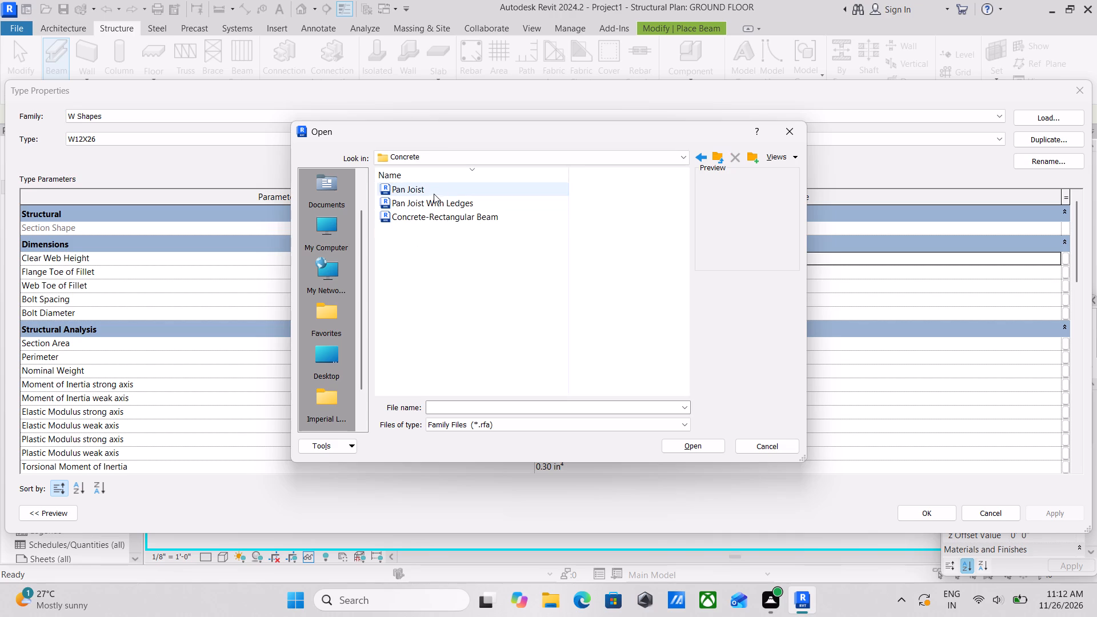
click(434, 194)
click(437, 204)
click(437, 211)
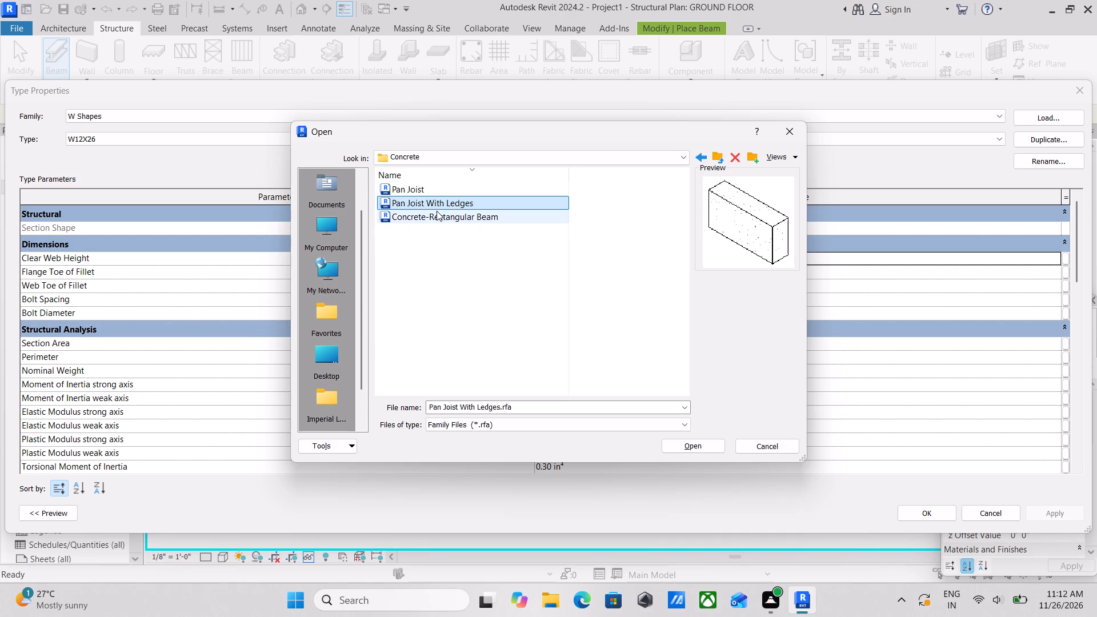
click(680, 448)
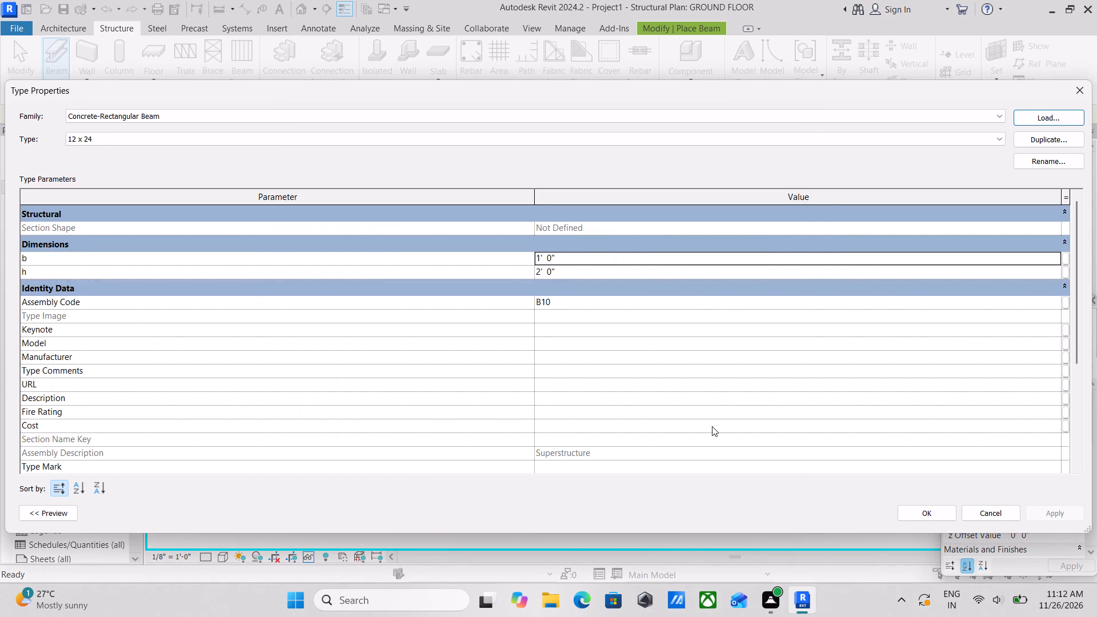
click(936, 510)
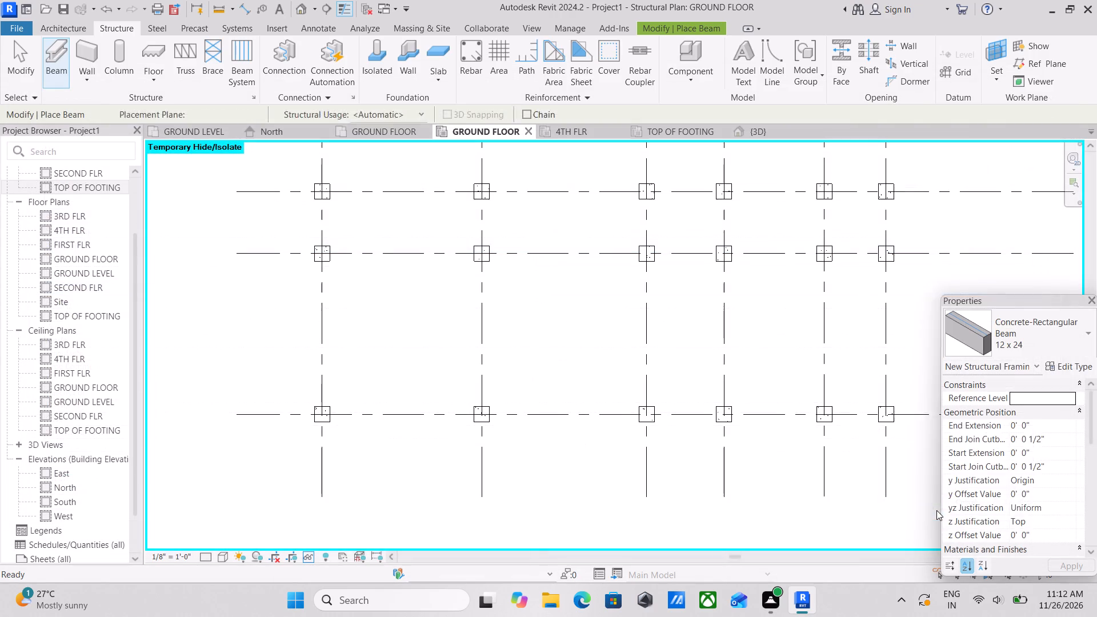
Duplicate the 12 x 24 concrete beam type under the name 9" X 18" BEAM.
scroll(598, 301, down, 1)
middle_drag(615, 316, 454, 319)
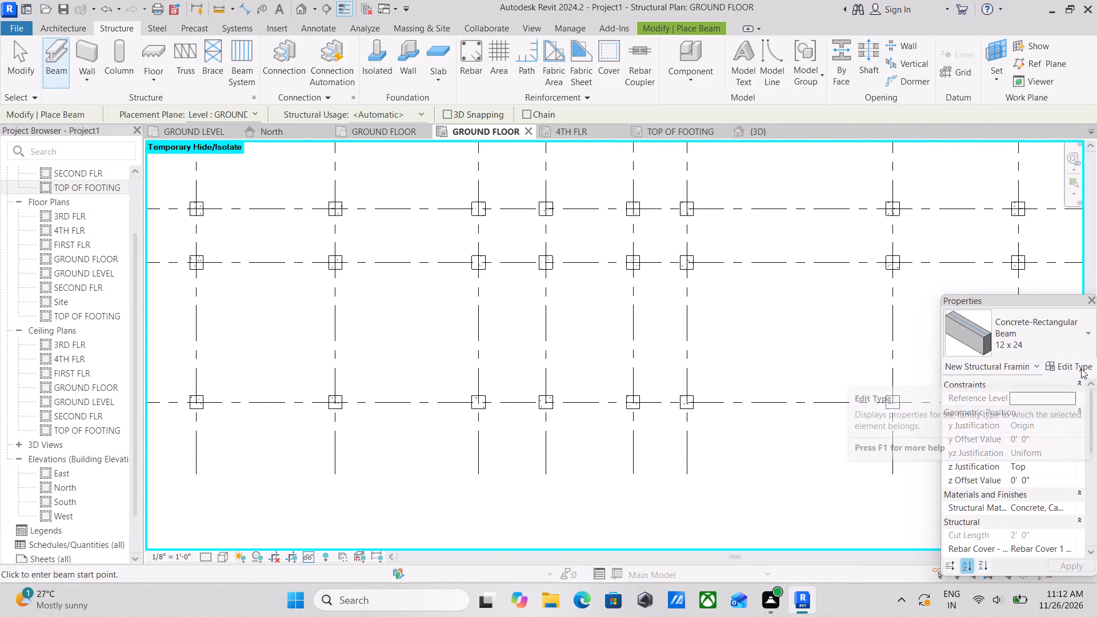
click(1063, 363)
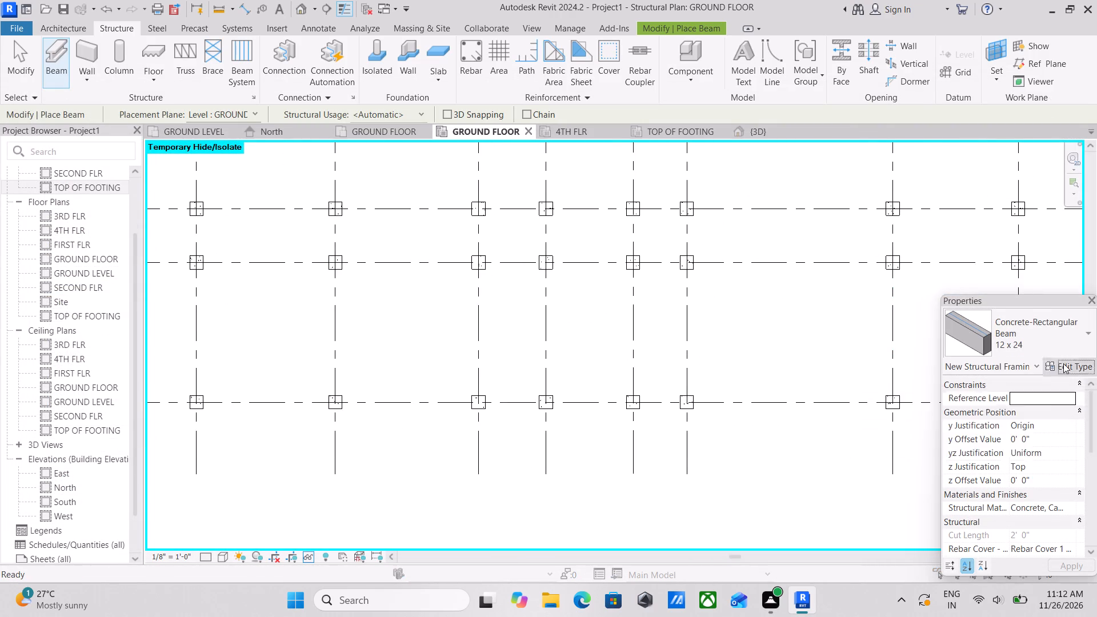
click(1028, 131)
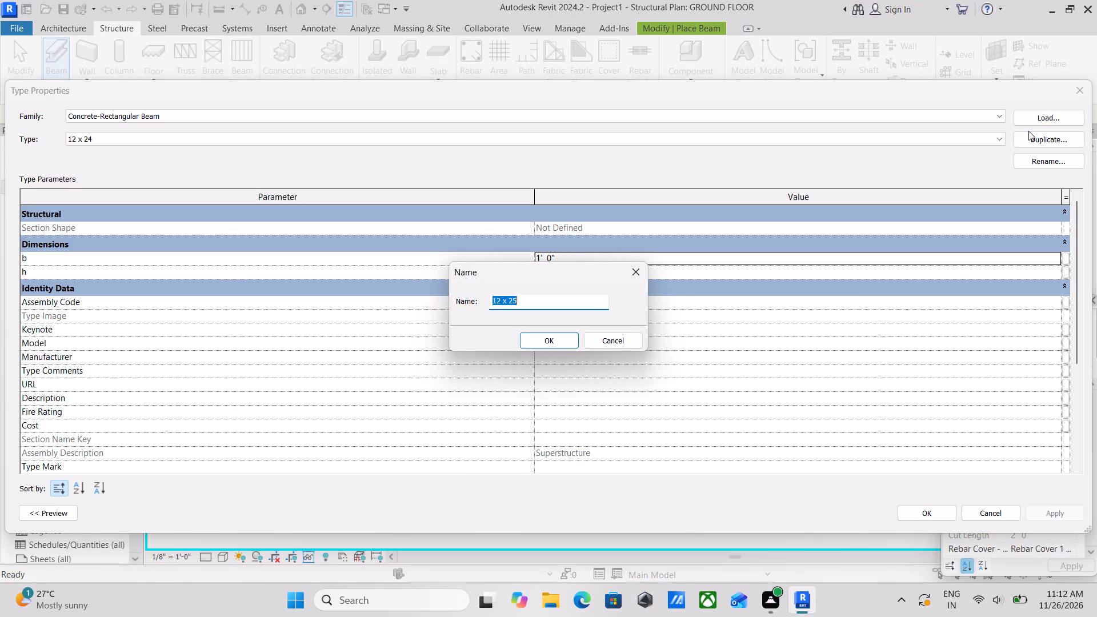
key(9)
key(shift+quotedbl)
key(space)
text(X 18)
key(shift+quotedbl)
key(space)
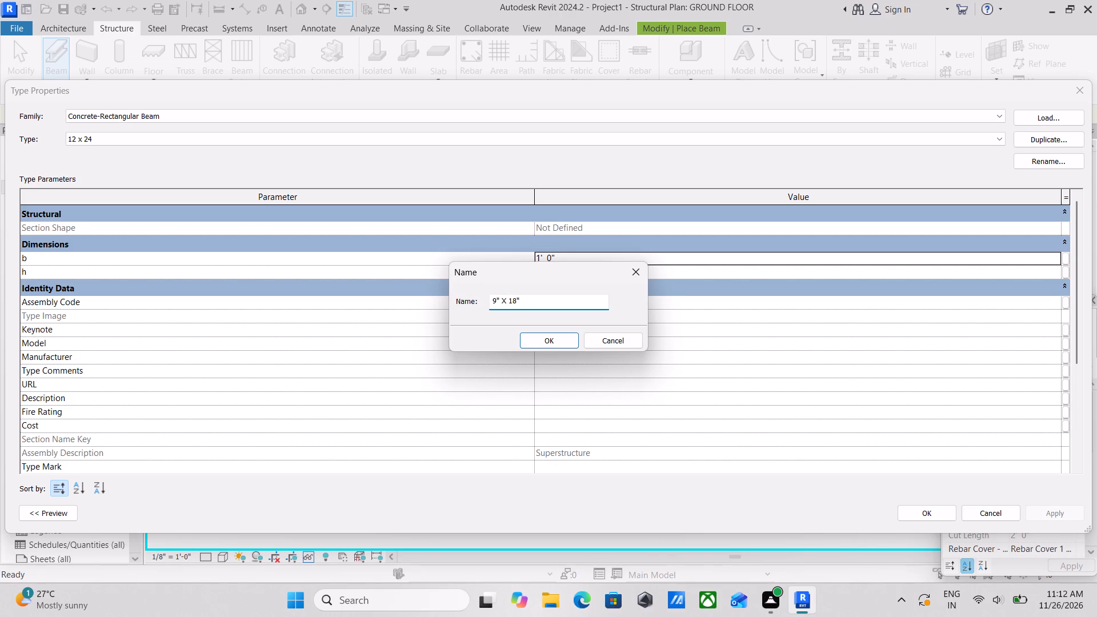
text(BEAM)
click(533, 345)
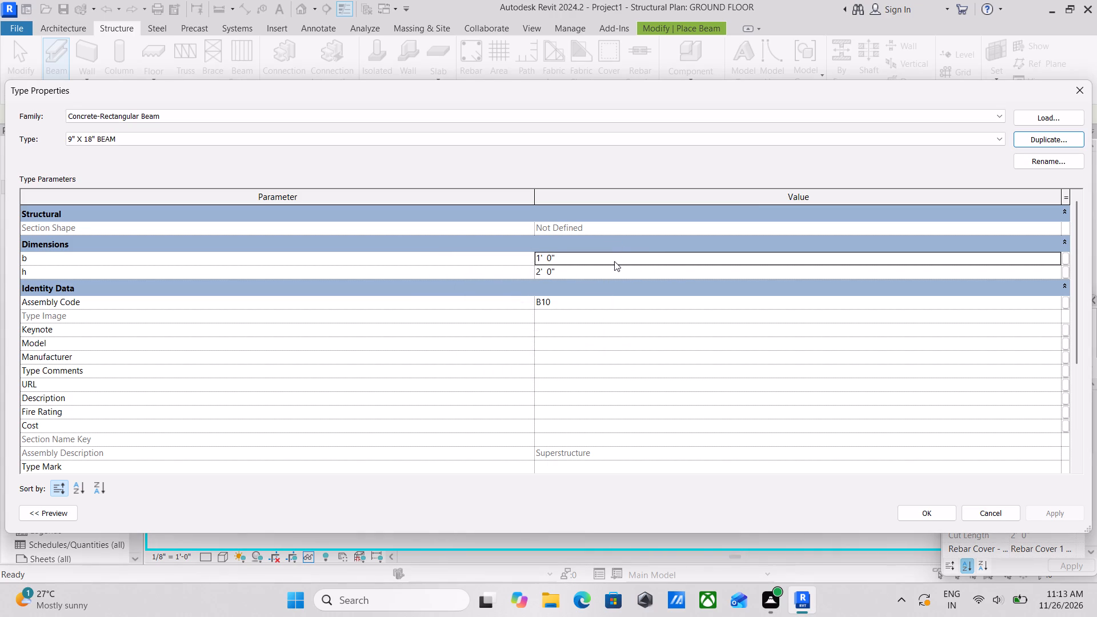
Set the 9" X 18" BEAM type's dimensions to b = 9" and h = 1'6" and apply them.
click(614, 261)
key(9)
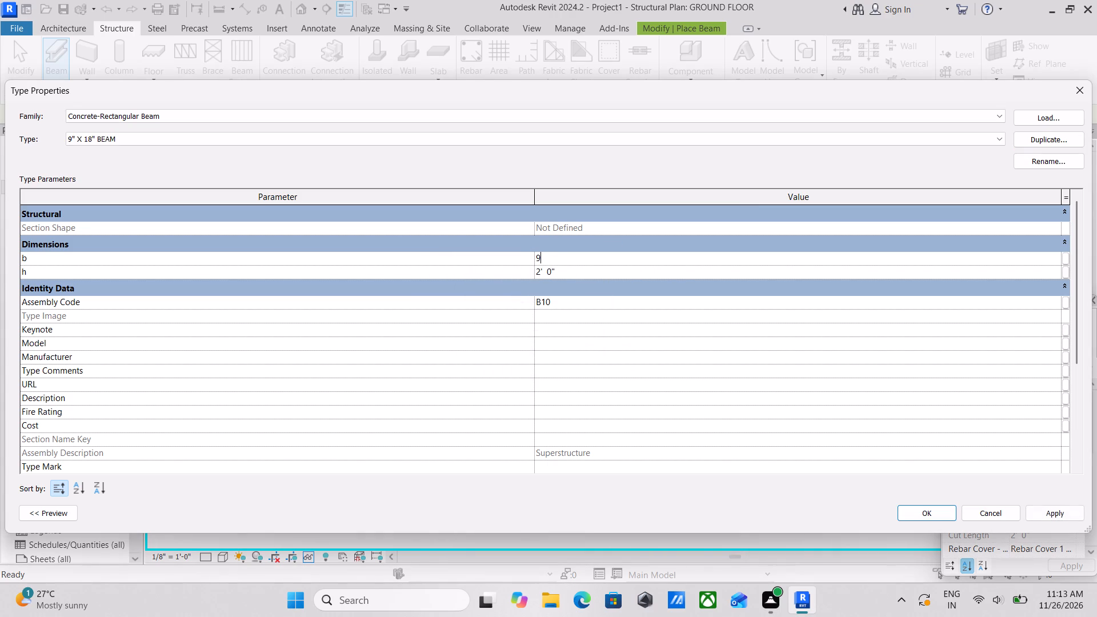
key(shift+quotedbl)
click(580, 275)
text(1')
key(6)
key(shift+quotedbl)
click(1055, 519)
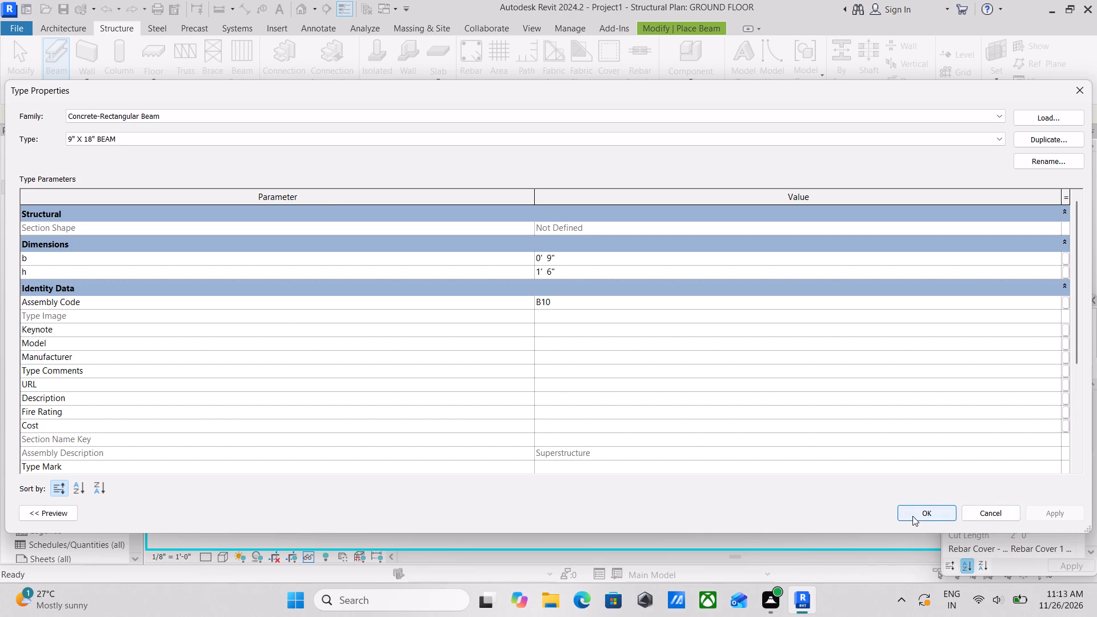
click(912, 516)
Place a 9" X 18" beam between the first and second columns at the left end of grid LL.
scroll(263, 467, up, 3)
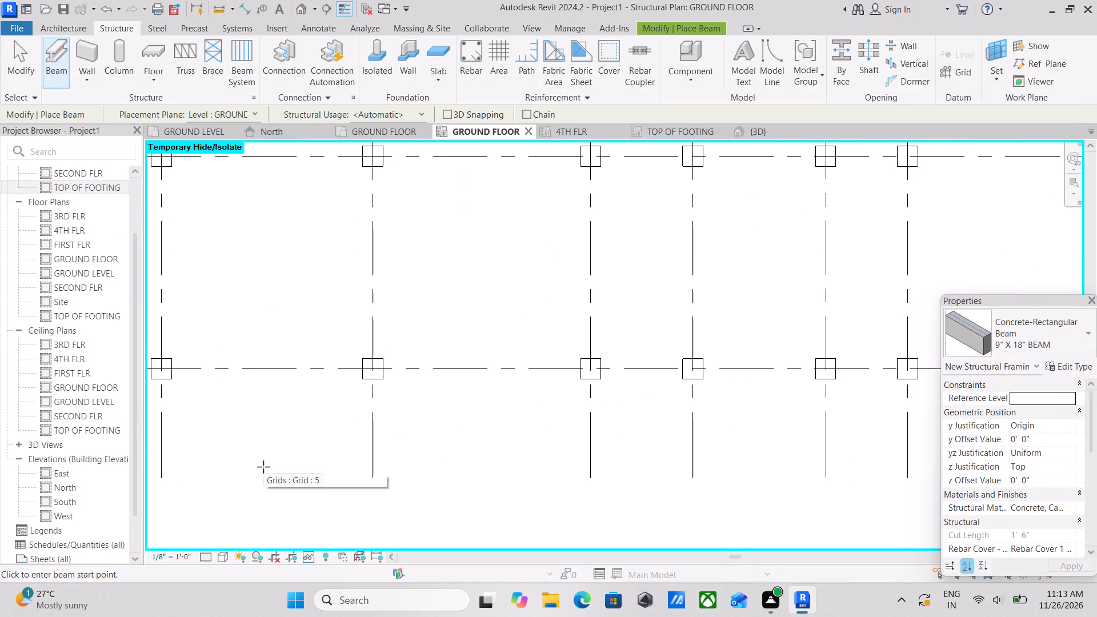
middle_drag(263, 467, 628, 482)
scroll(541, 387, up, 3)
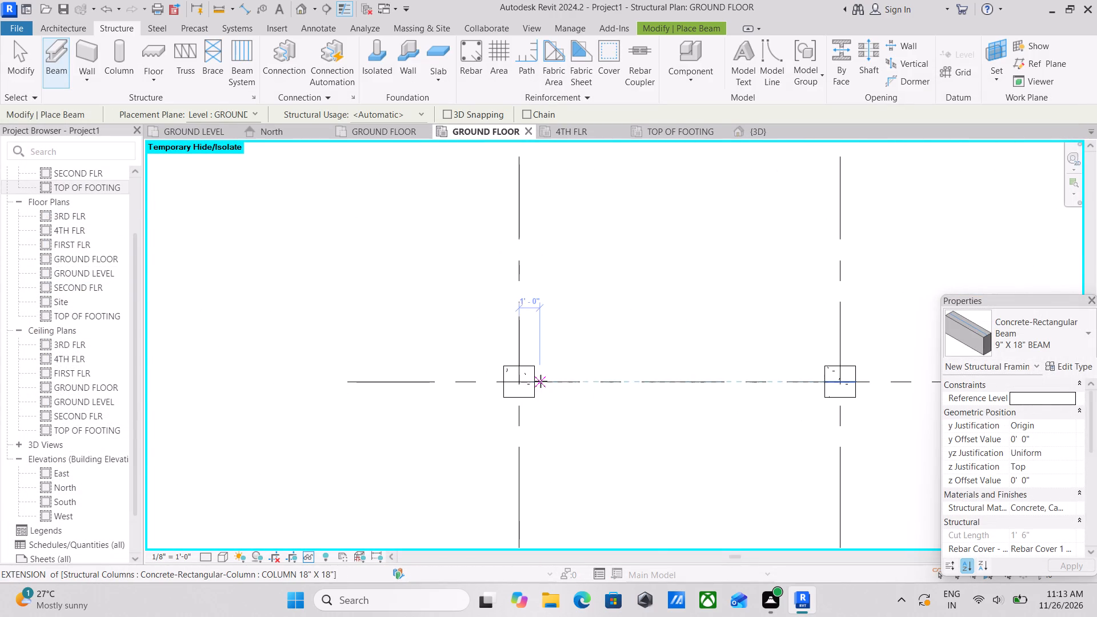
click(533, 381)
middle_drag(800, 391, 689, 399)
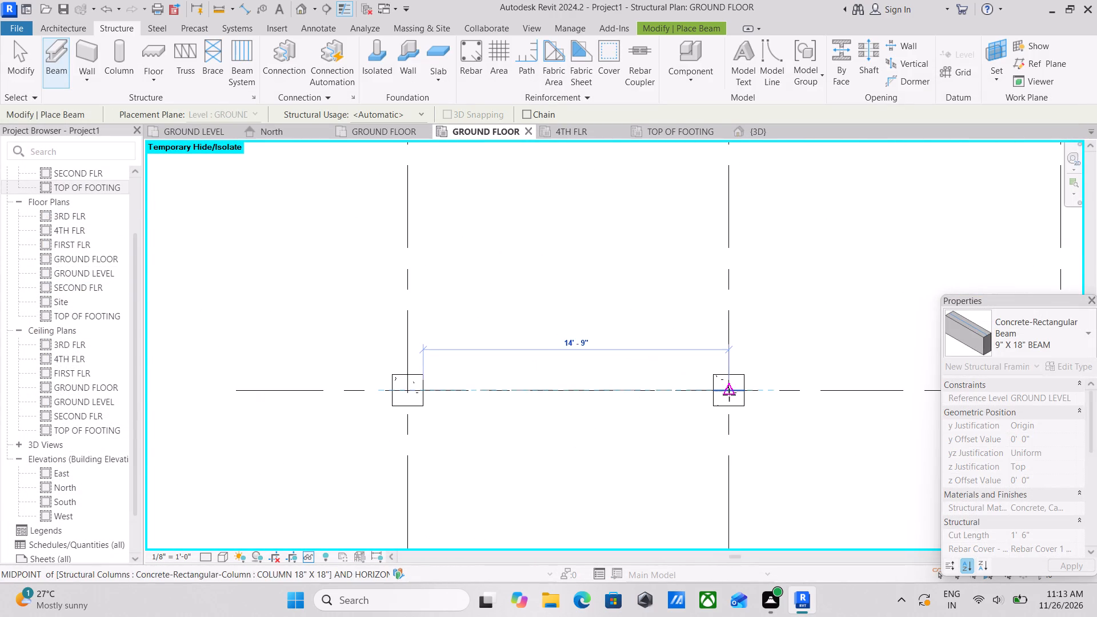
click(718, 391)
scroll(718, 391, down, 1)
middle_drag(718, 391, 638, 398)
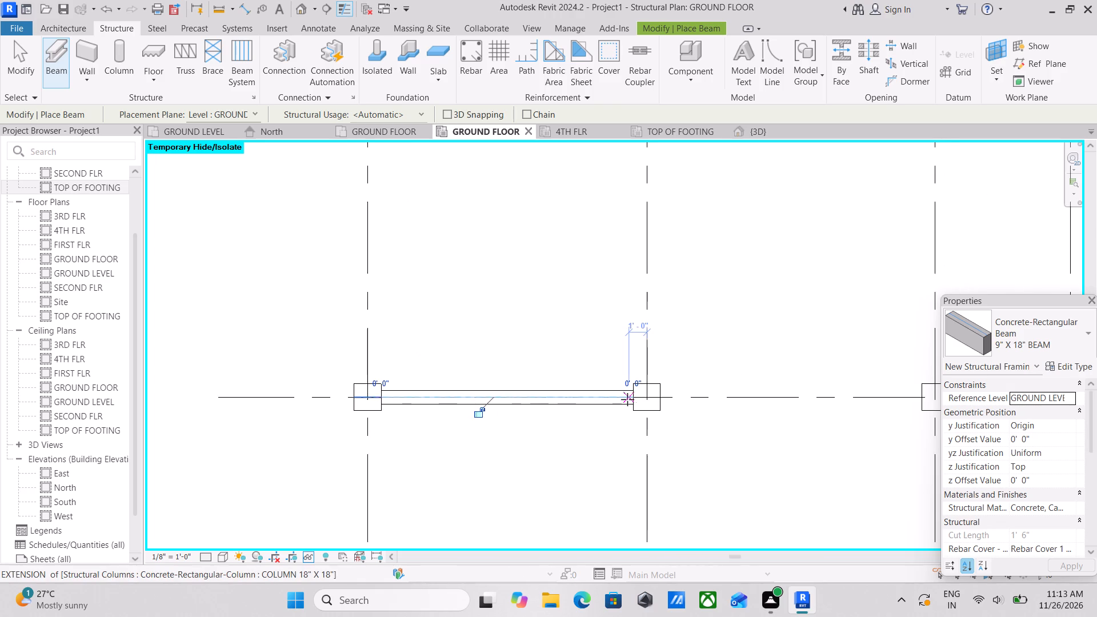
key(Escape)
Place a 9" X 18" beam along grid LL between the second and third columns.
scroll(638, 405, up, 3)
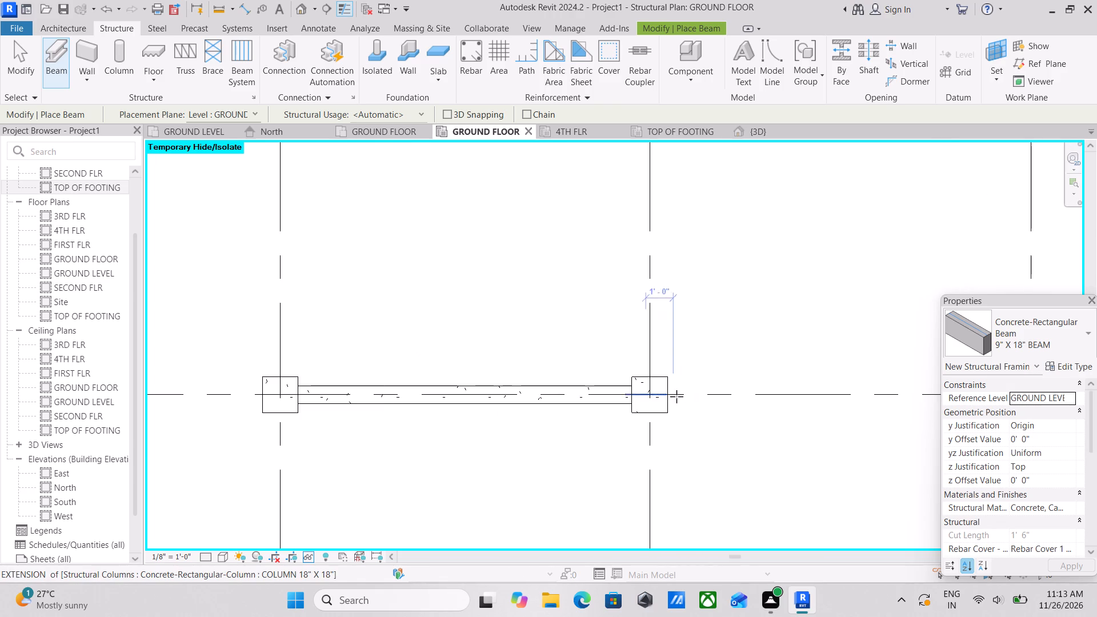
scroll(676, 396, up, 1)
click(663, 397)
middle_drag(806, 392, 602, 412)
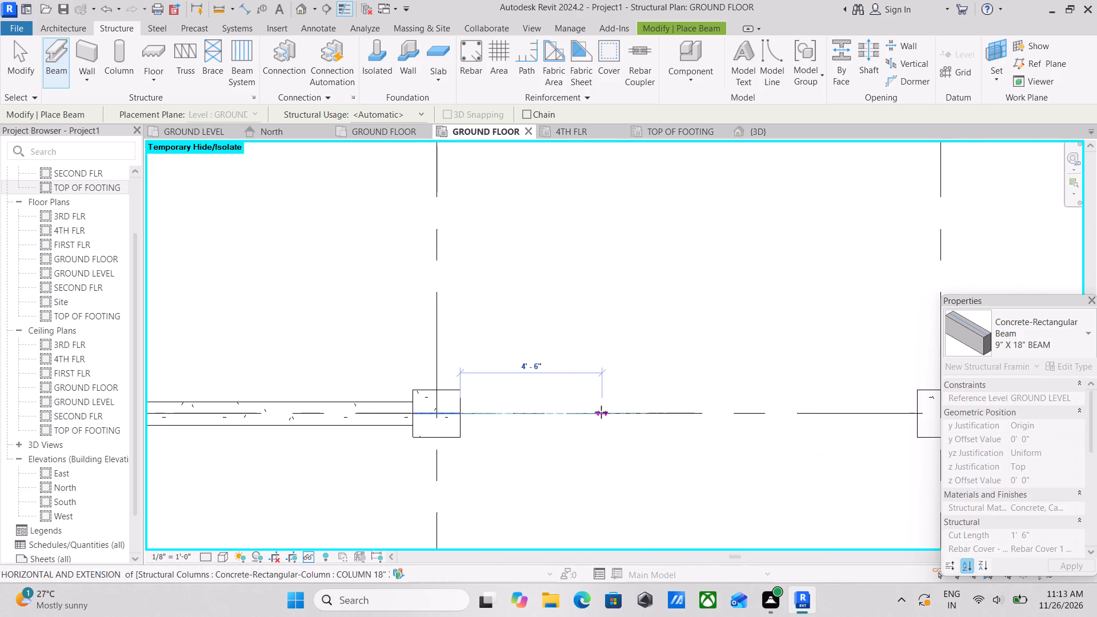
middle_drag(763, 408, 640, 416)
click(795, 418)
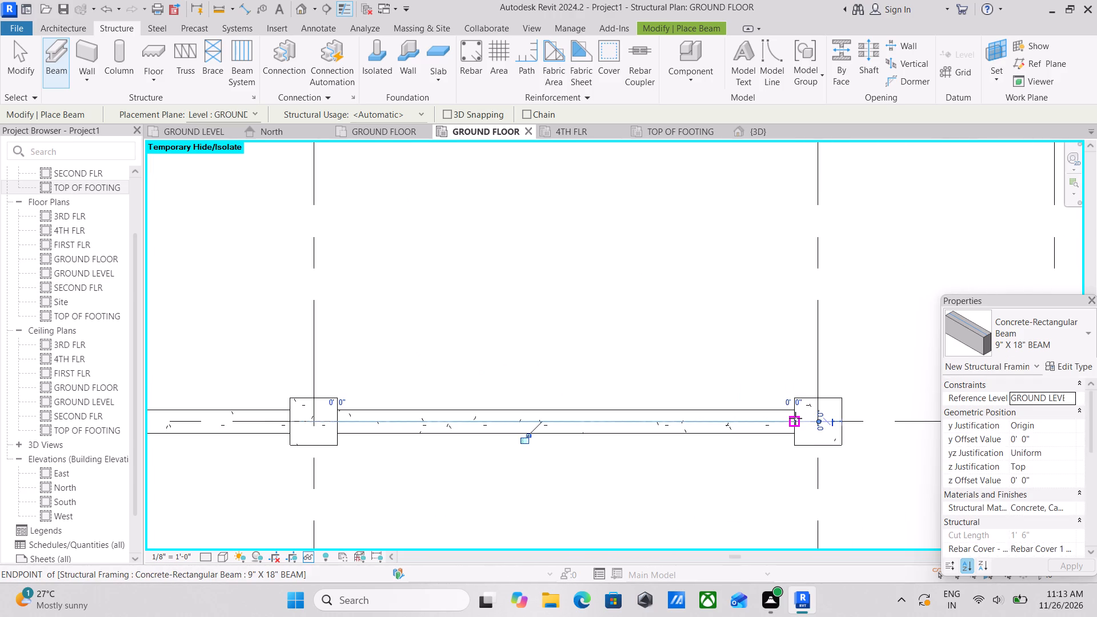
key(Escape)
Place a beam across the short bay between the third and fourth columns on grid LL.
scroll(796, 419, down, 2)
middle_drag(779, 419, 526, 442)
scroll(650, 443, up, 2)
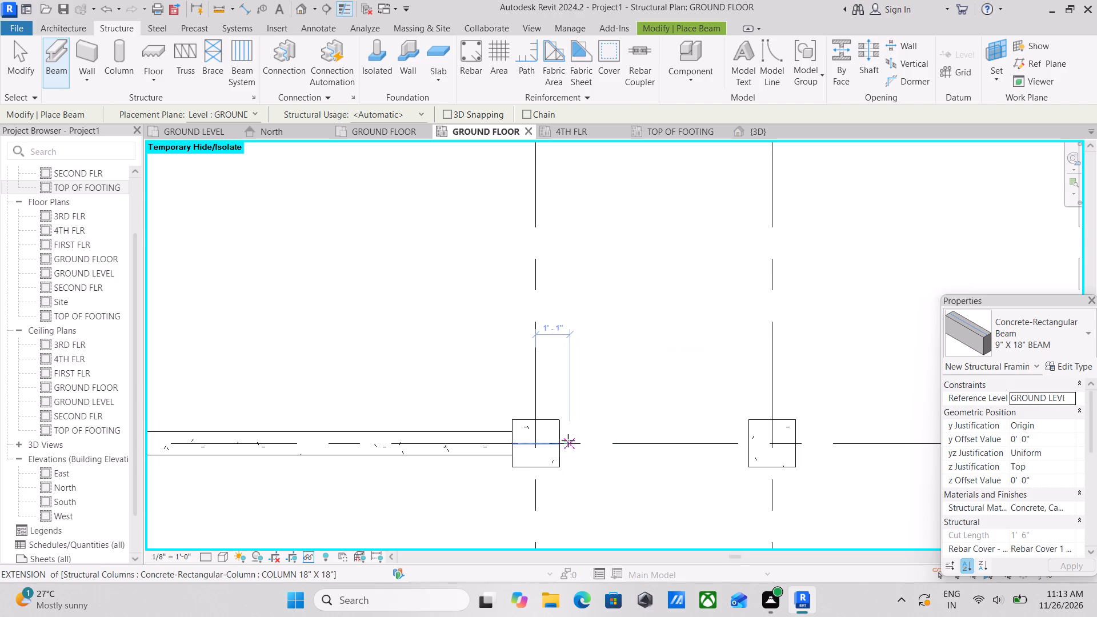
click(556, 446)
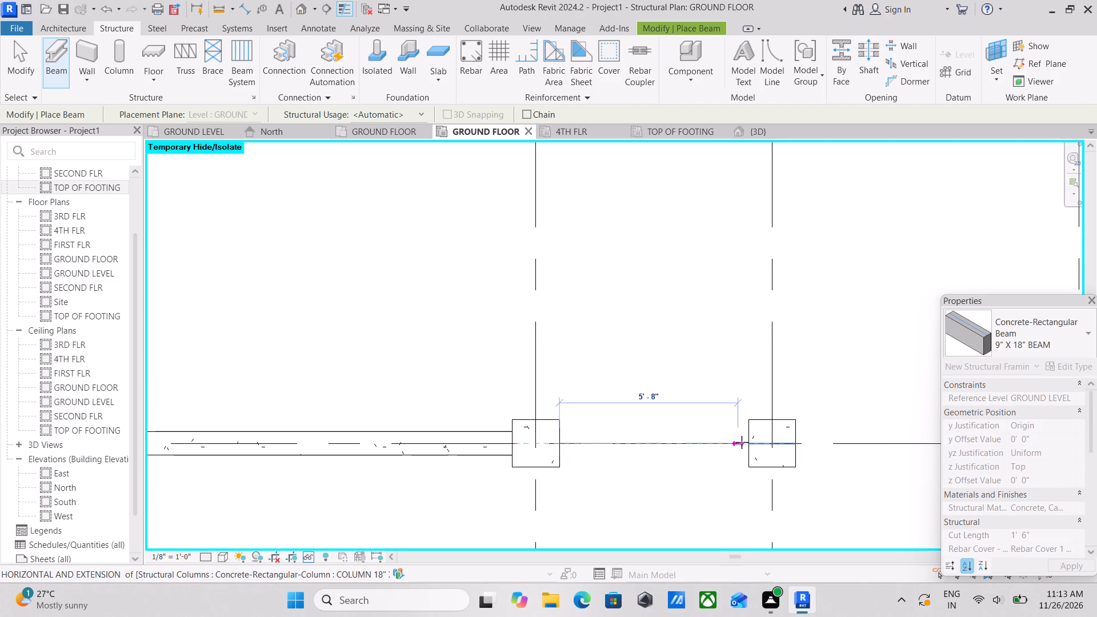
click(751, 442)
key(Escape)
Place a beam along grid LL between the fourth and fifth columns.
scroll(813, 434, down, 1)
middle_drag(812, 434, 720, 434)
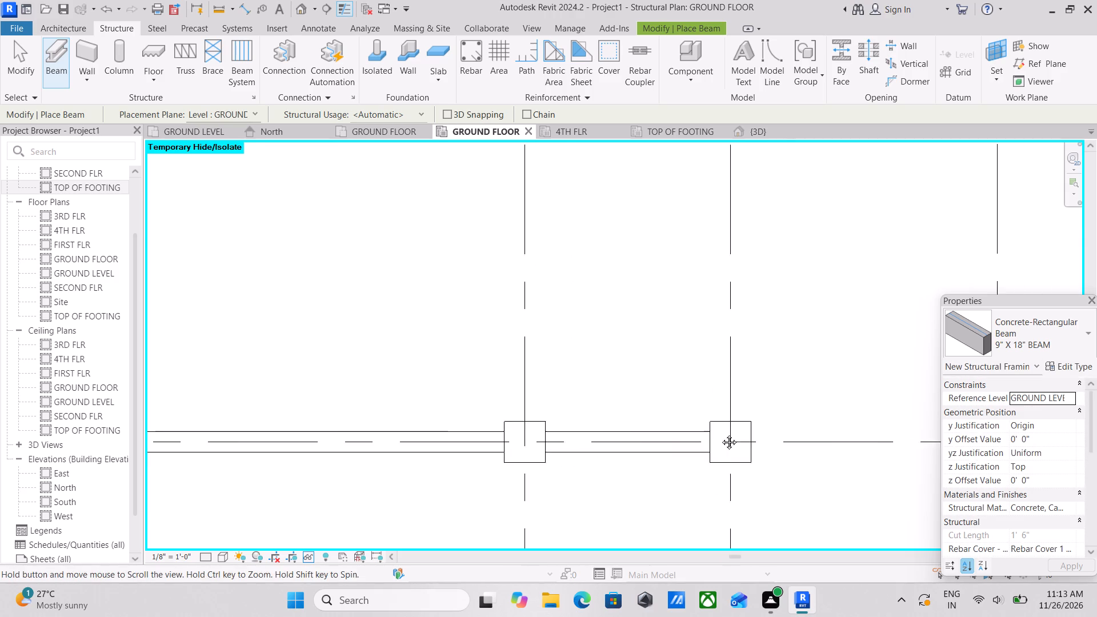
middle_drag(720, 434, 670, 428)
scroll(666, 426, up, 2)
click(652, 442)
middle_drag(798, 441, 616, 441)
click(771, 441)
key(Escape)
Place a beam across the short bay between the fifth and sixth columns on grid LL.
scroll(805, 438, down, 2)
middle_drag(788, 438, 493, 442)
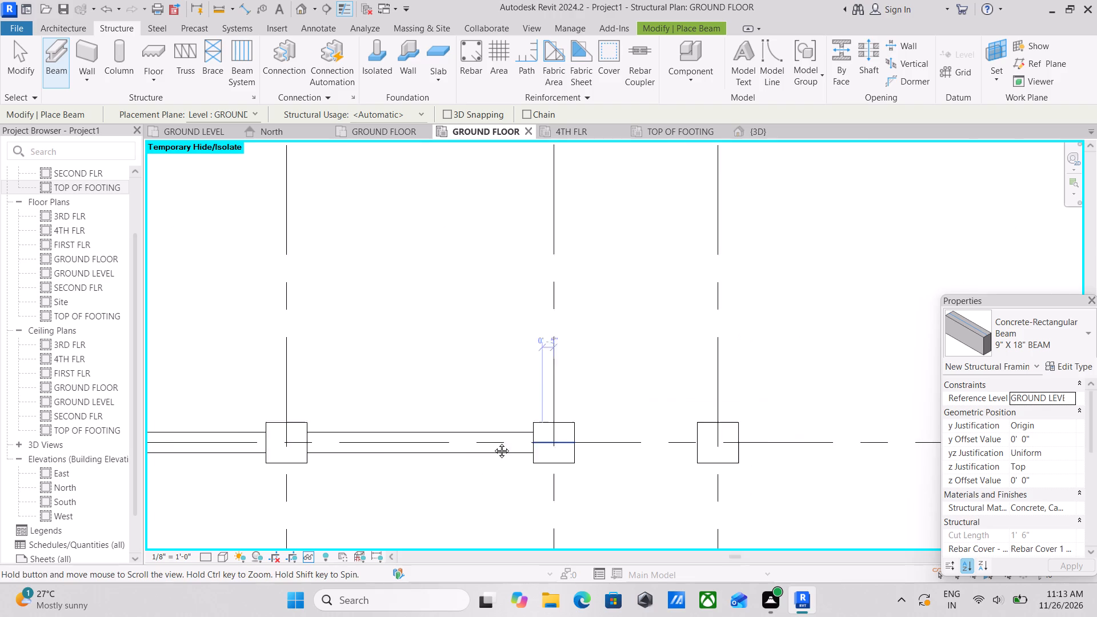
middle_drag(493, 442, 485, 442)
click(517, 444)
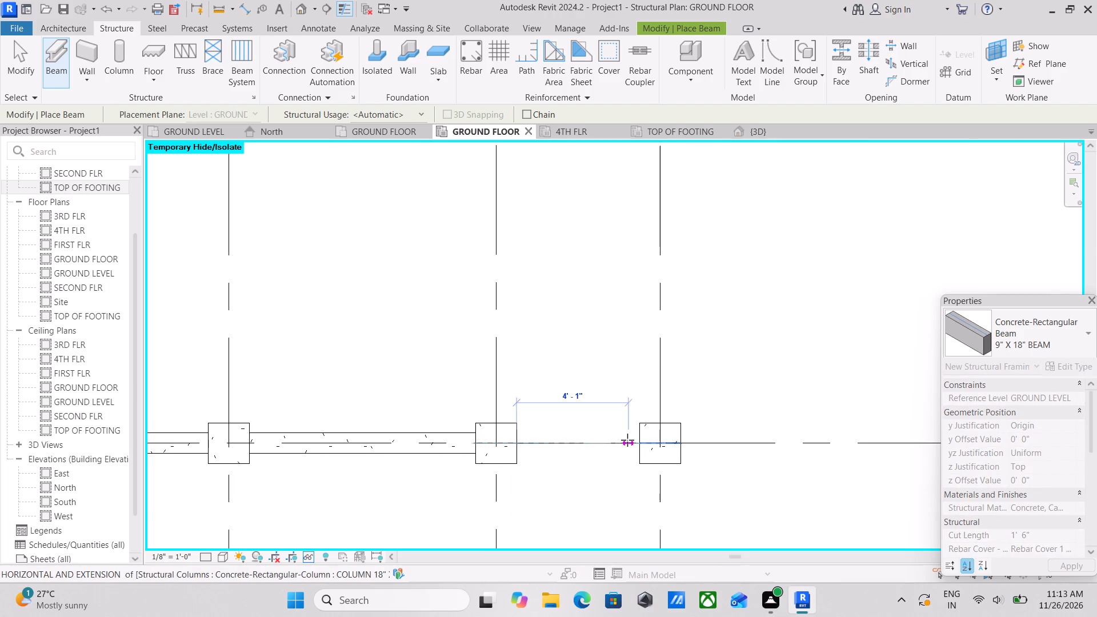
click(643, 442)
key(Escape)
Place a perpendicular beam from the sixth column on grid LL up to the column in the next row.
scroll(697, 402, down, 2)
middle_drag(697, 402, 715, 473)
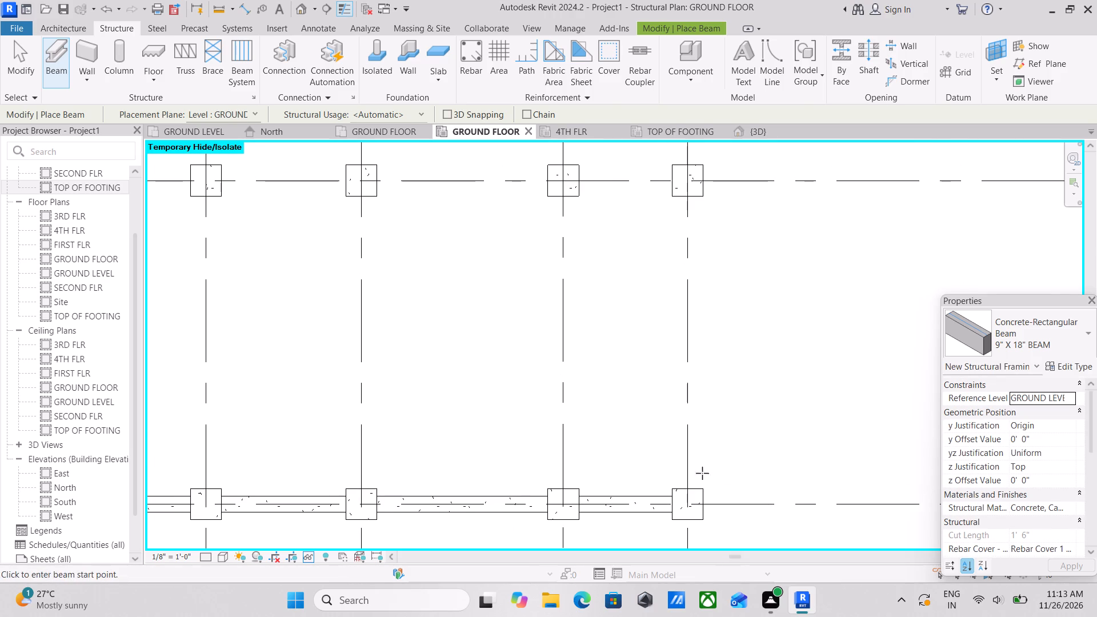
click(690, 495)
middle_drag(702, 348, 692, 557)
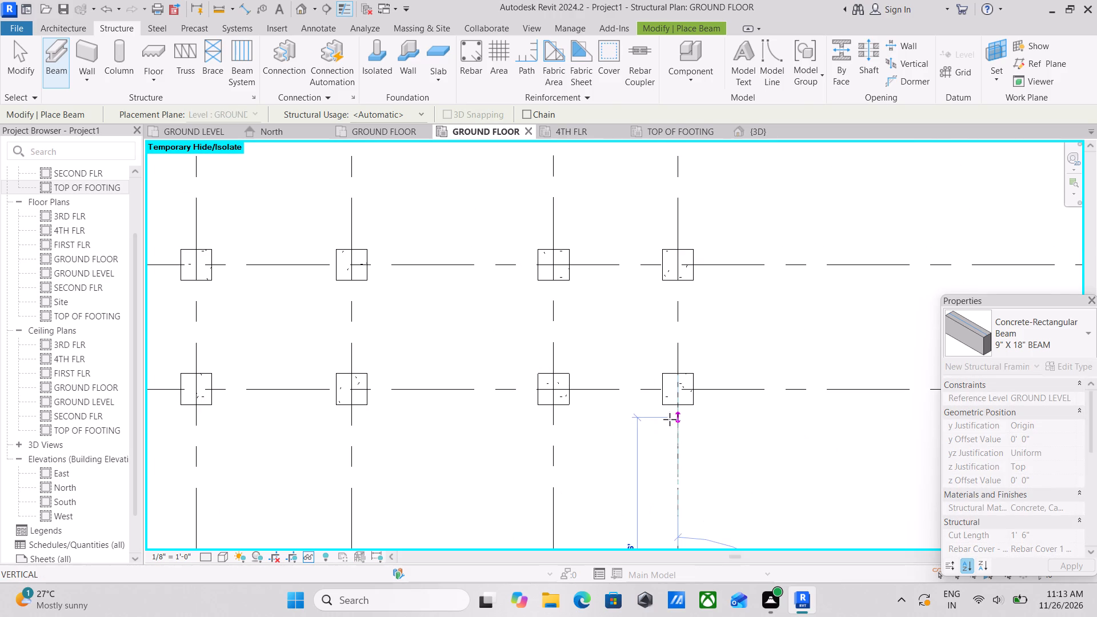
click(676, 404)
key(Escape)
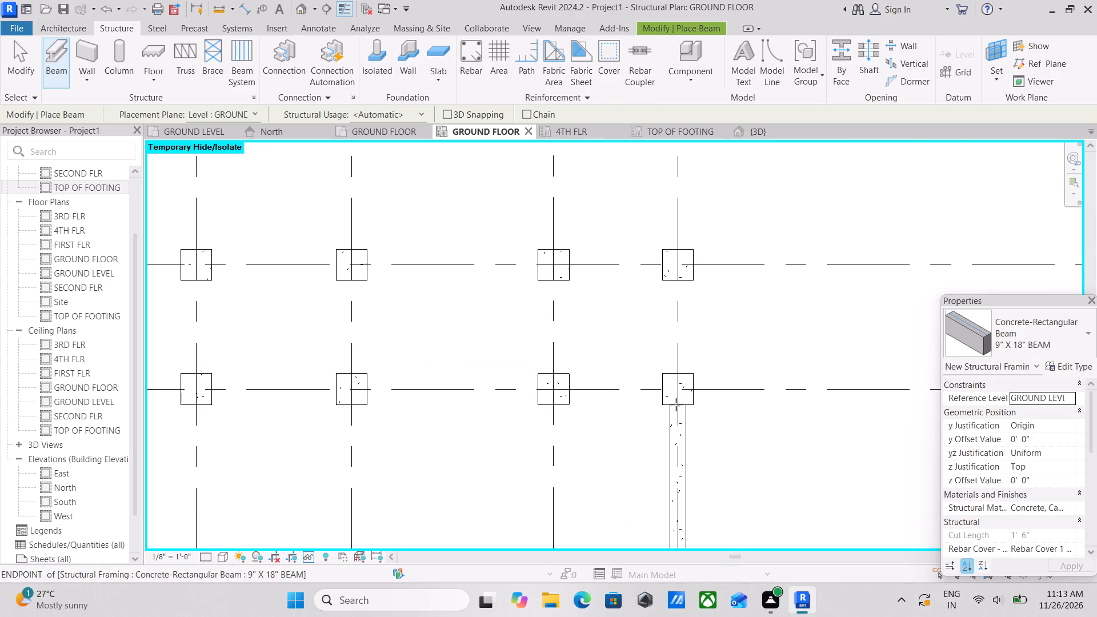
Continue the sixth column line with a beam across the next short bay up to the grid JJ column.
middle_drag(723, 359, 723, 462)
click(679, 476)
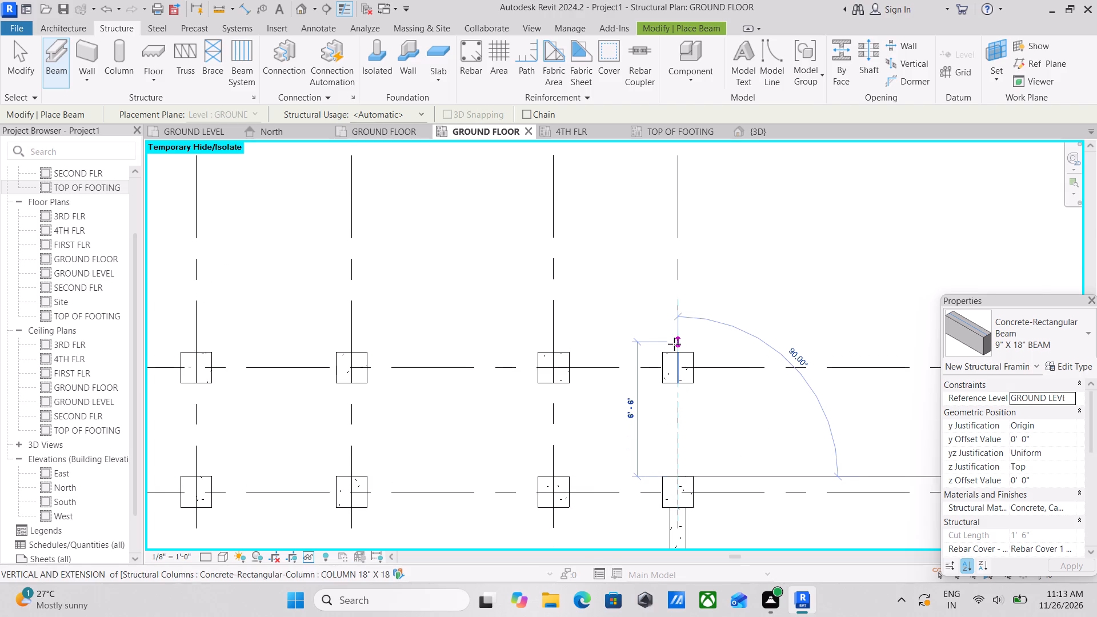
click(674, 380)
key(Escape)
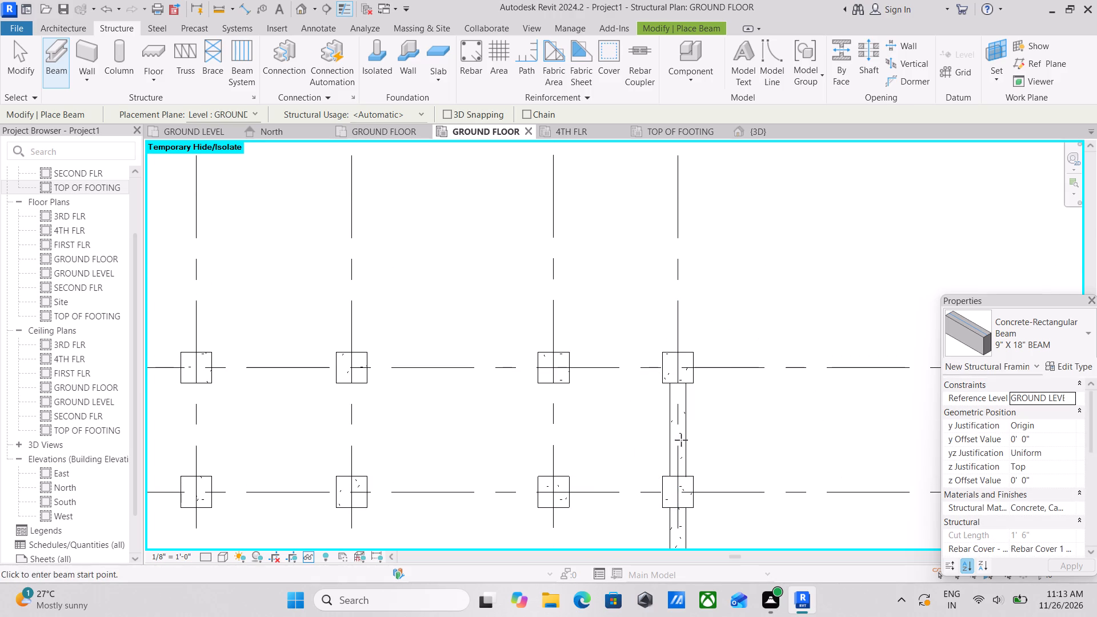
Place a beam across the long bay between the sixth and seventh columns on grid LL.
scroll(689, 345, down, 4)
middle_drag(689, 345, 696, 418)
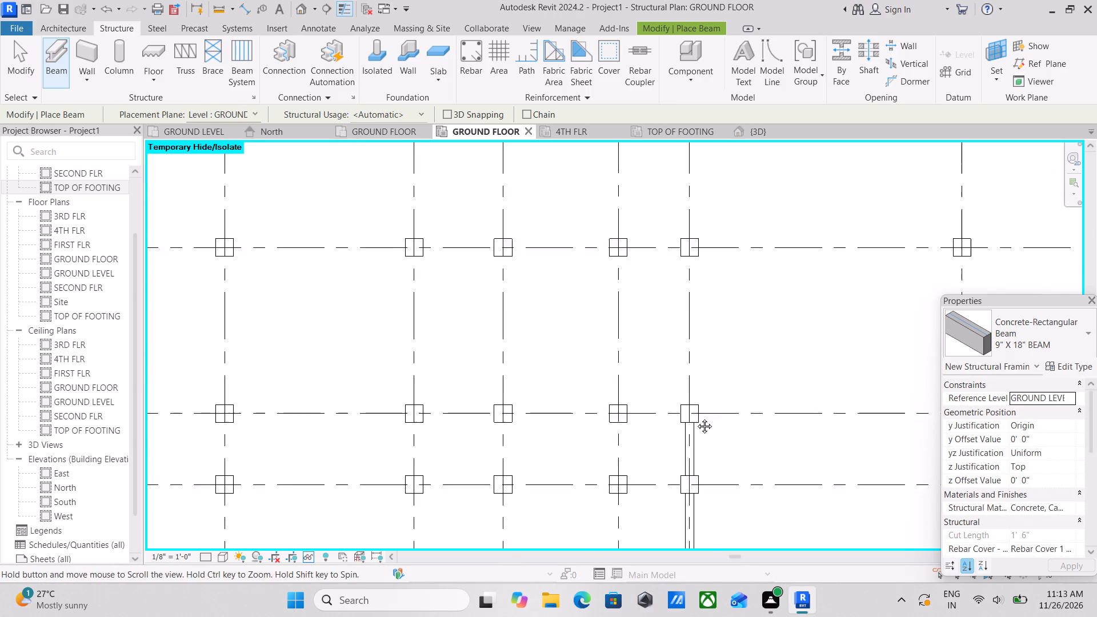
middle_drag(696, 418, 696, 430)
scroll(712, 387, down, 6)
middle_drag(711, 388, 643, 281)
scroll(650, 467, up, 6)
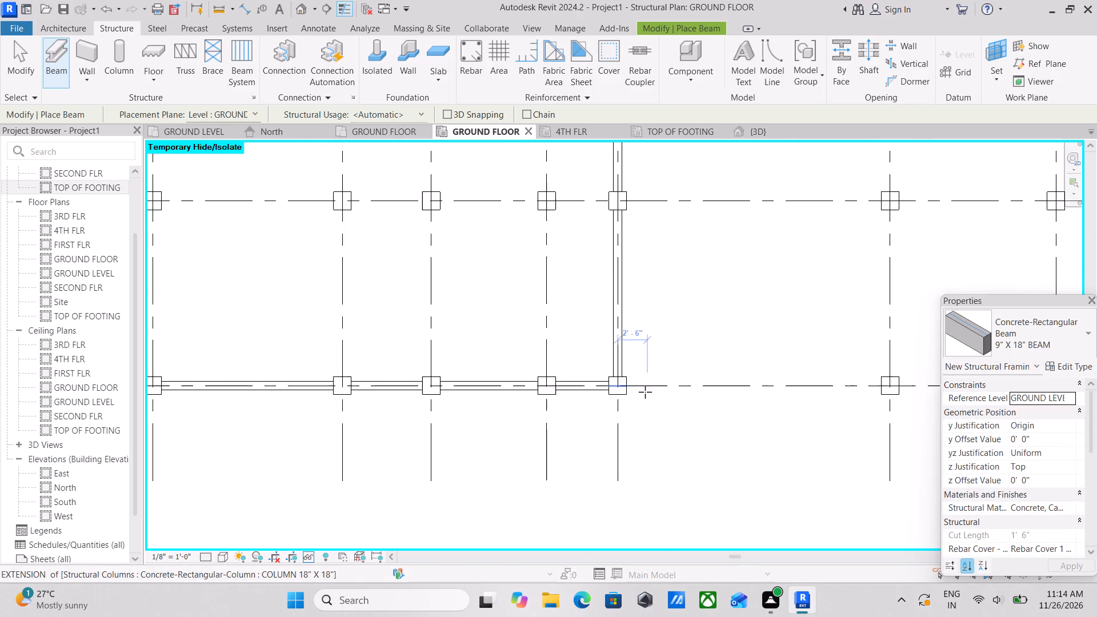
scroll(645, 392, up, 7)
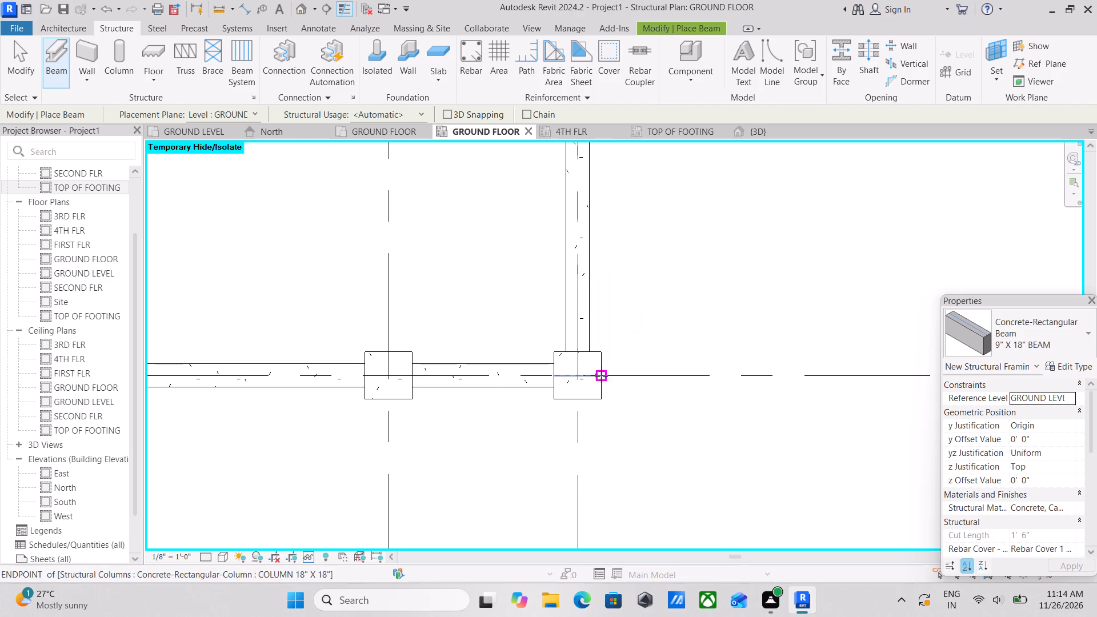
click(599, 378)
middle_drag(742, 382, 493, 408)
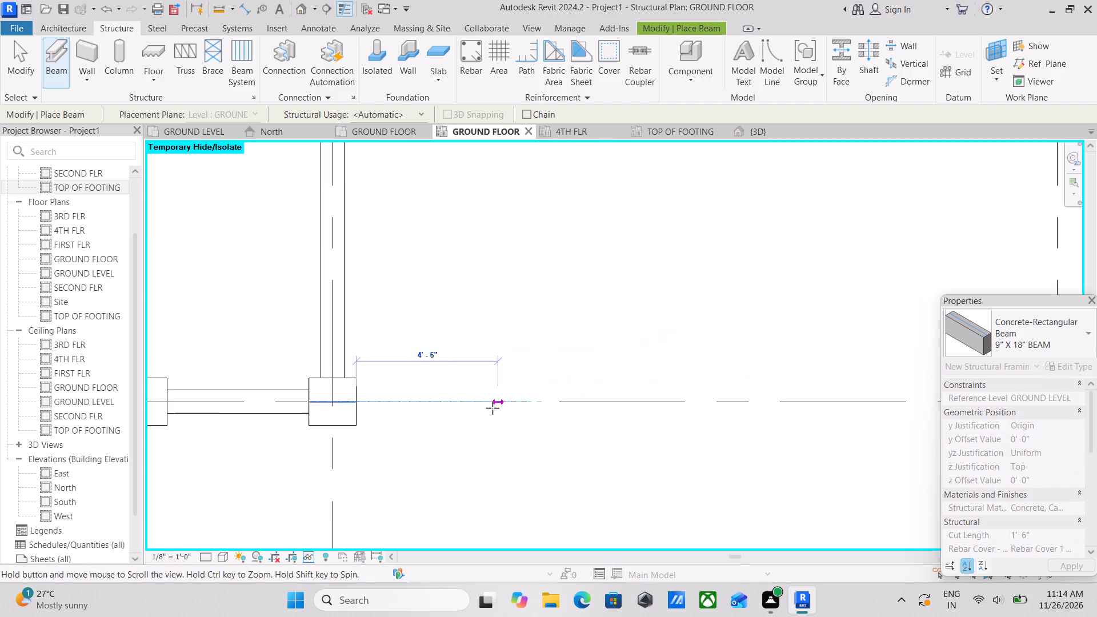
middle_drag(493, 408, 493, 408)
middle_drag(740, 404, 478, 401)
click(768, 398)
key(Escape)
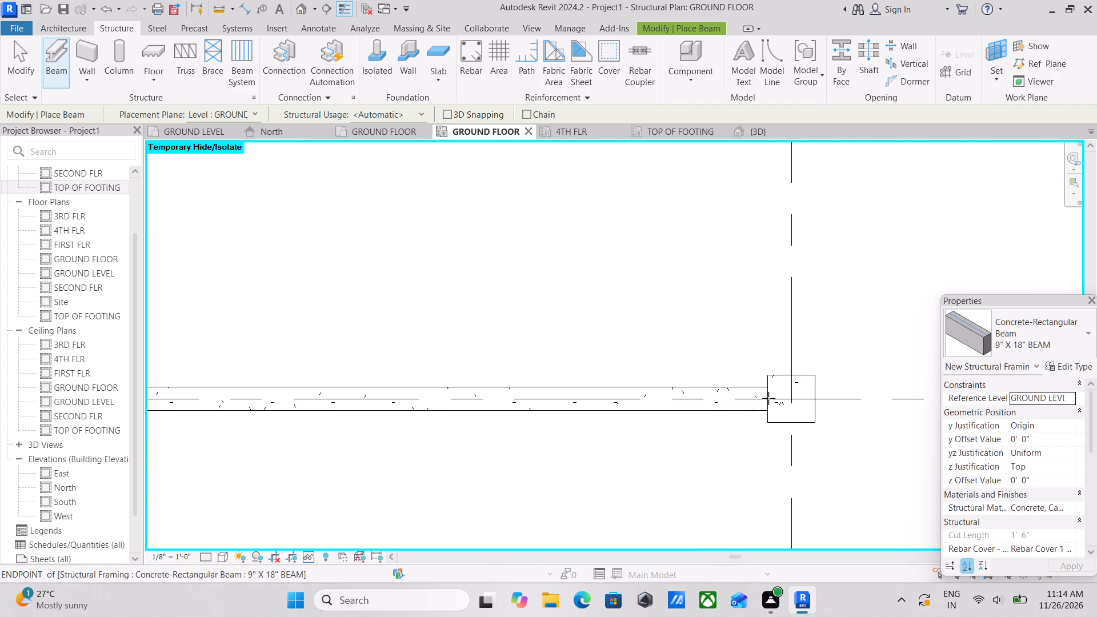
Place a beam about 12'-6" long between the seventh and last columns on grid LL.
middle_drag(807, 403, 622, 411)
scroll(672, 410, up, 2)
click(612, 408)
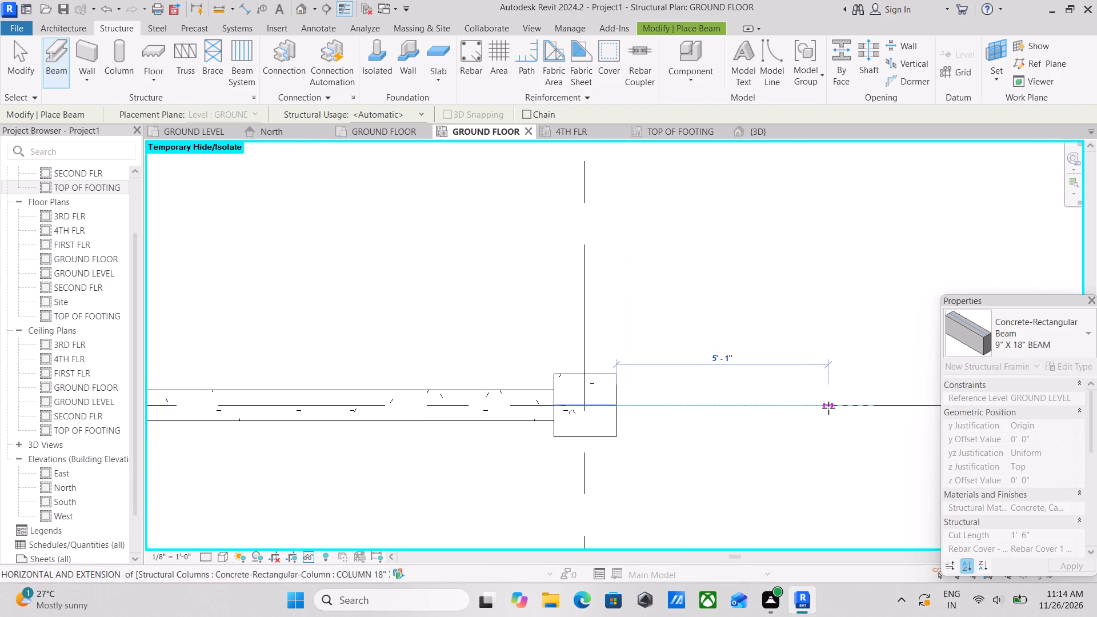
middle_drag(828, 408, 508, 418)
middle_drag(846, 420, 666, 420)
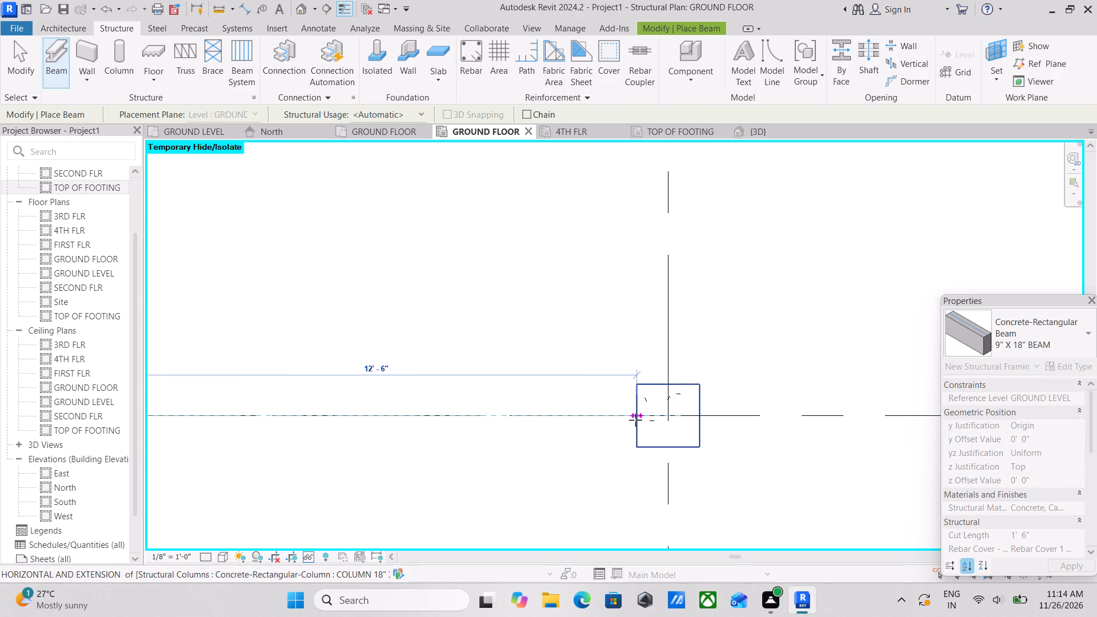
click(640, 417)
key(Escape)
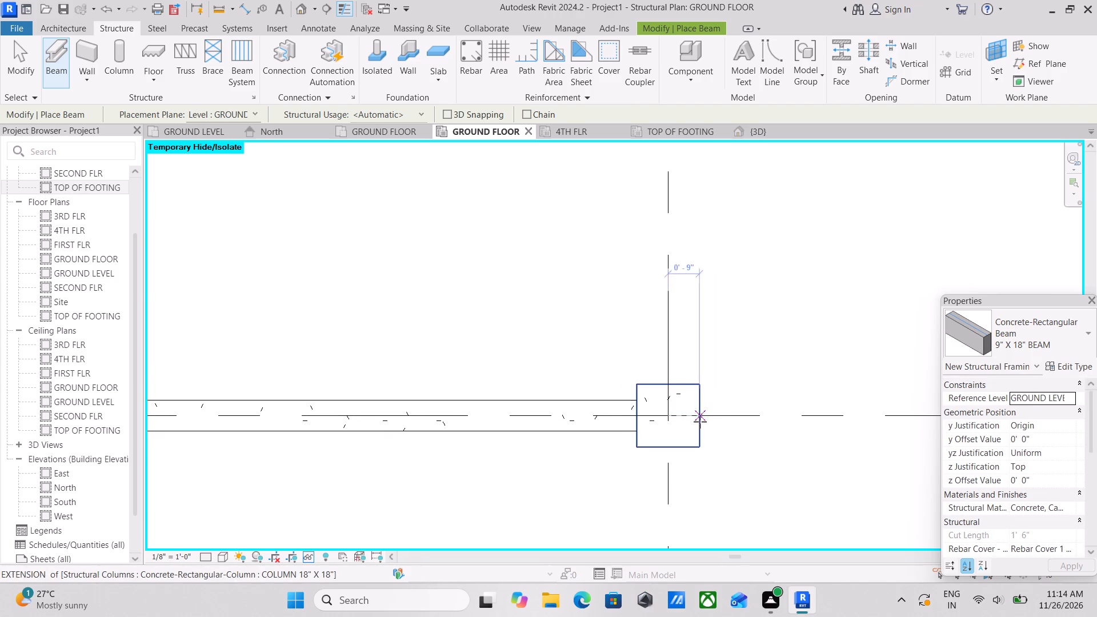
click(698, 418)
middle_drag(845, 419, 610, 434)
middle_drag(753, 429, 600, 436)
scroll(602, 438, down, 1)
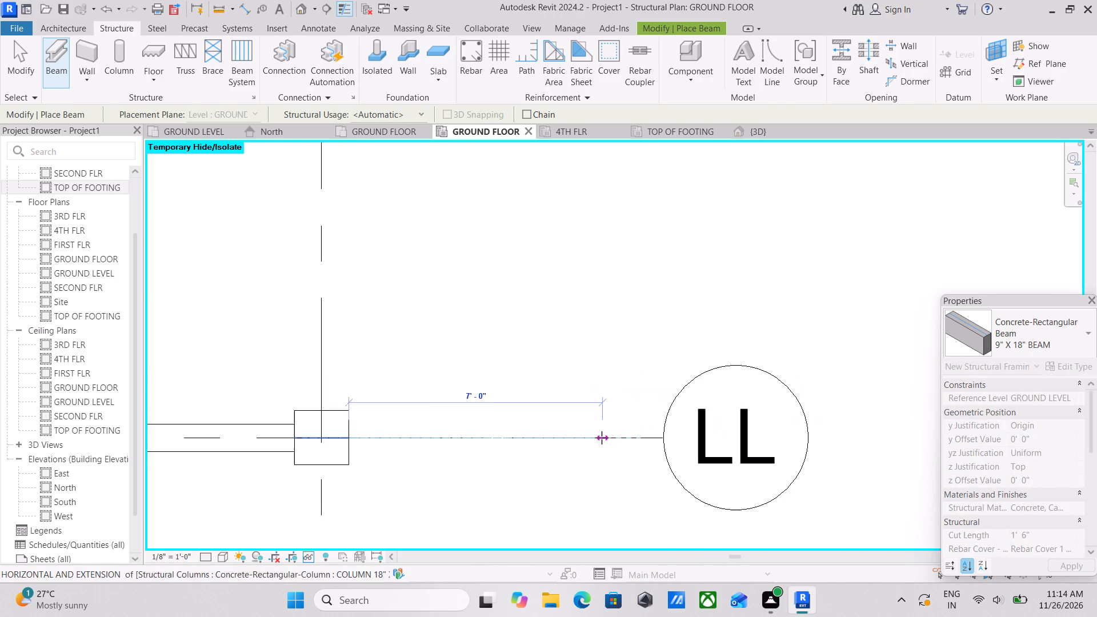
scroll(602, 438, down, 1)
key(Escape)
Place a perpendicular beam about 14'-0" long from the last grid LL column up to the column in the next row.
scroll(477, 422, down, 2)
middle_drag(482, 424, 798, 433)
click(702, 427)
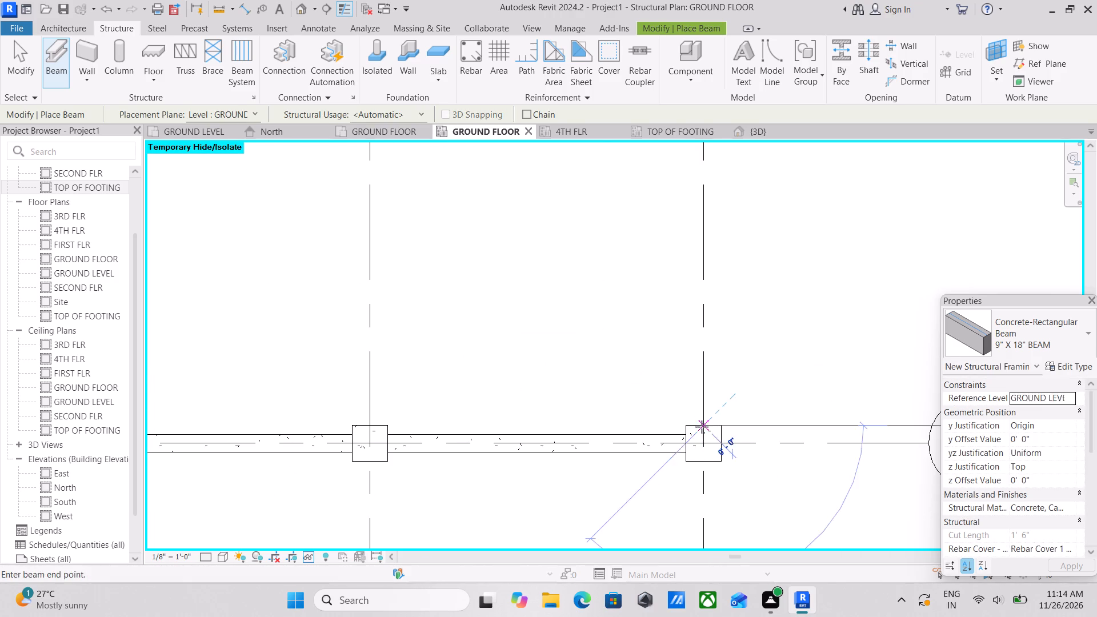
middle_drag(698, 357, 711, 609)
scroll(711, 609, up, 1)
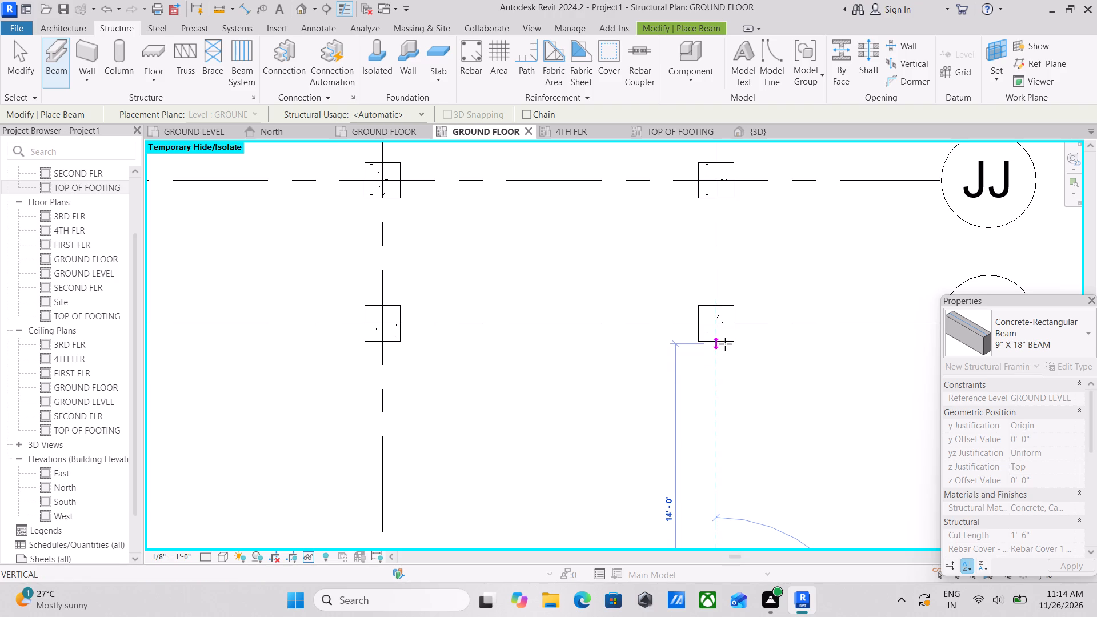
click(715, 339)
key(Escape)
Continue the grid HH line with a beam about 4'-6" long from the grid KK column up to the grid JJ column.
middle_drag(717, 344, 745, 468)
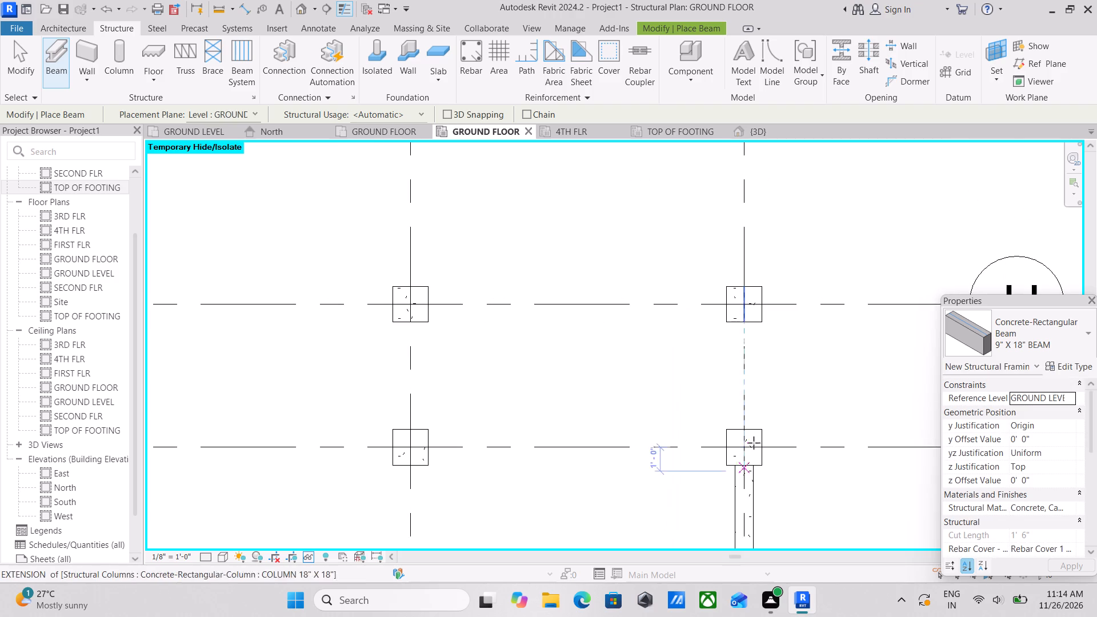
click(741, 433)
middle_drag(723, 379, 737, 471)
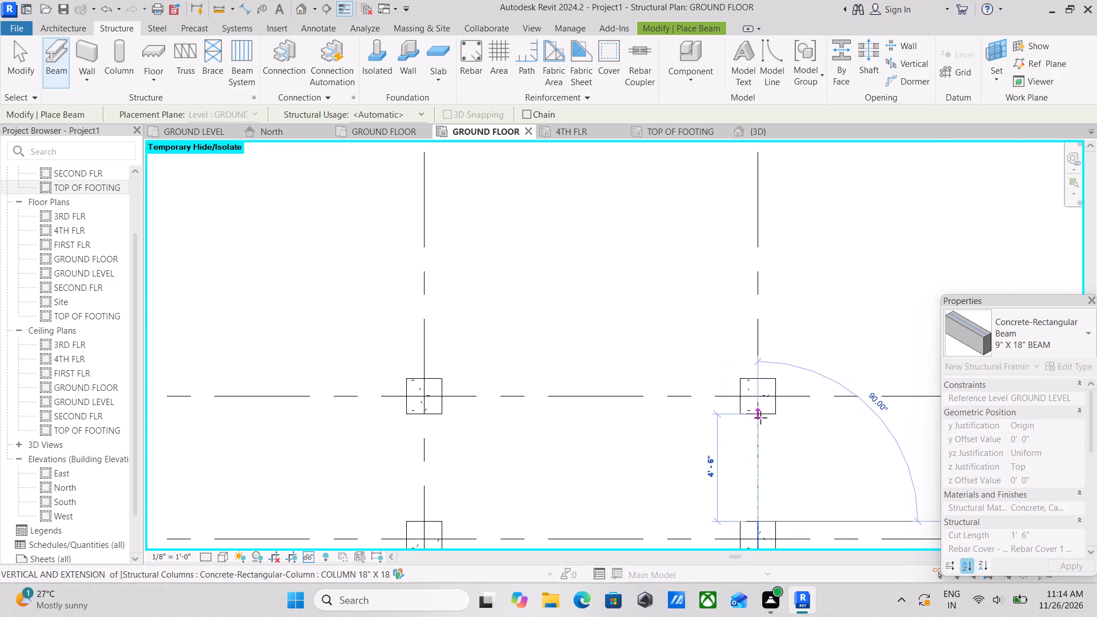
click(761, 412)
key(Escape)
Place a beam on grid HH from the grid JJ column up to the top-row column on grid II.
middle_drag(794, 405, 818, 500)
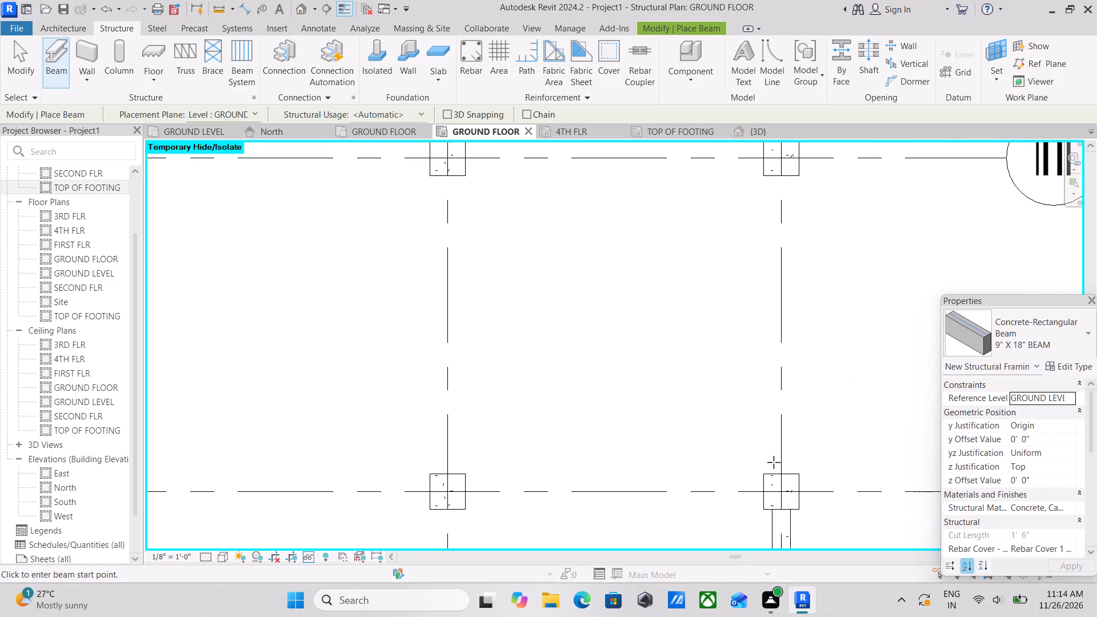
click(782, 476)
middle_drag(783, 369, 781, 510)
middle_drag(794, 397, 801, 479)
click(784, 395)
key(Escape)
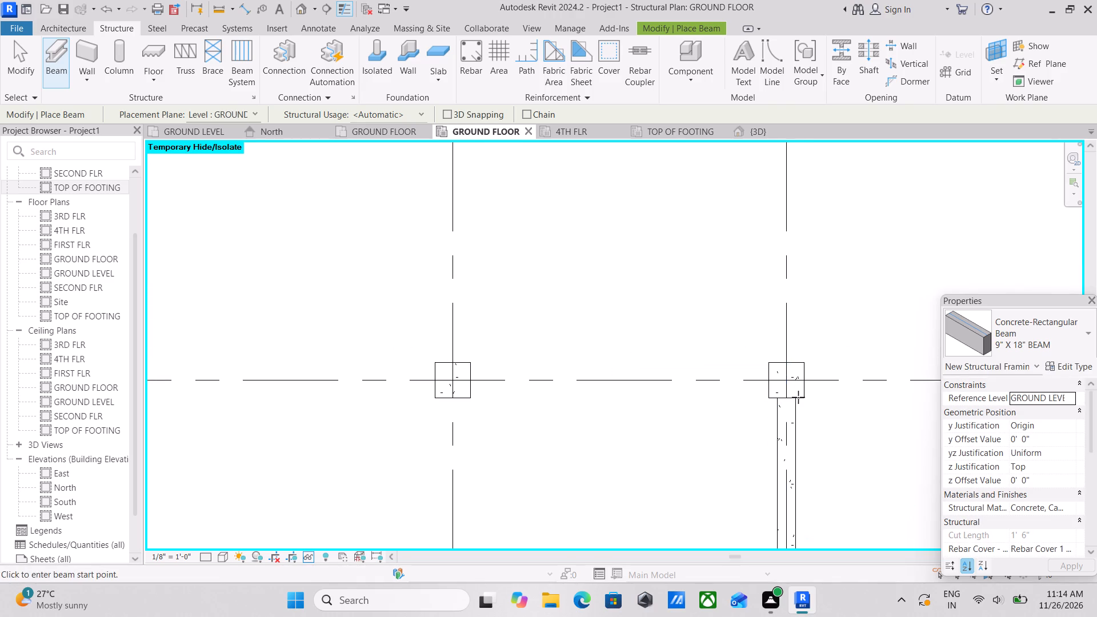
Place a beam along grid II between the grid HH and grid GG columns.
scroll(762, 371, up, 3)
click(778, 390)
middle_drag(554, 394, 638, 398)
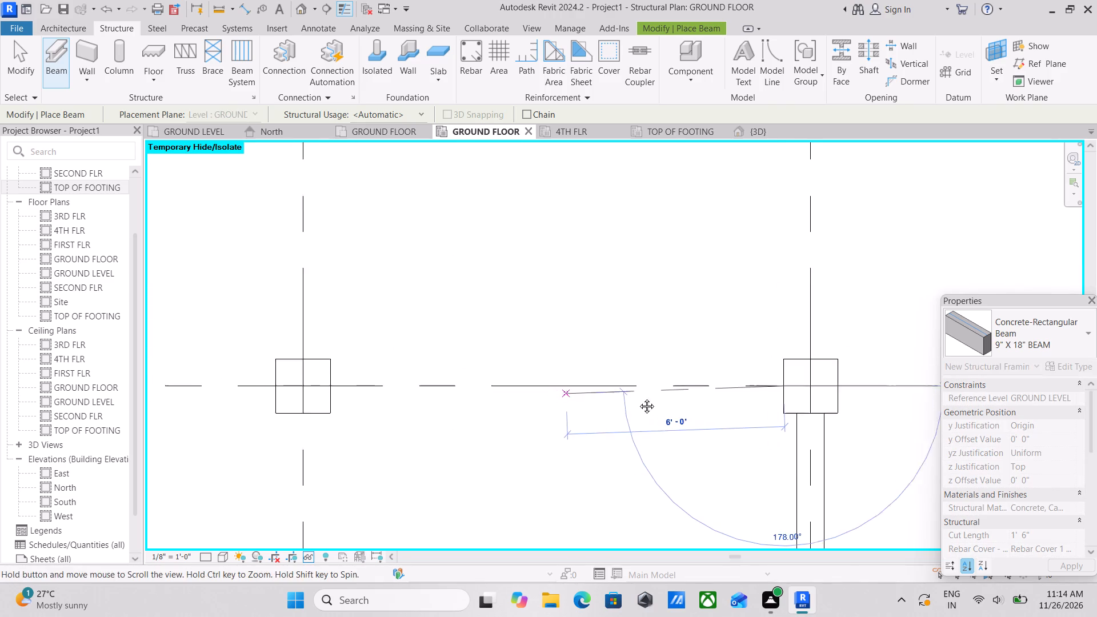
middle_drag(638, 398, 736, 402)
click(499, 395)
key(Escape)
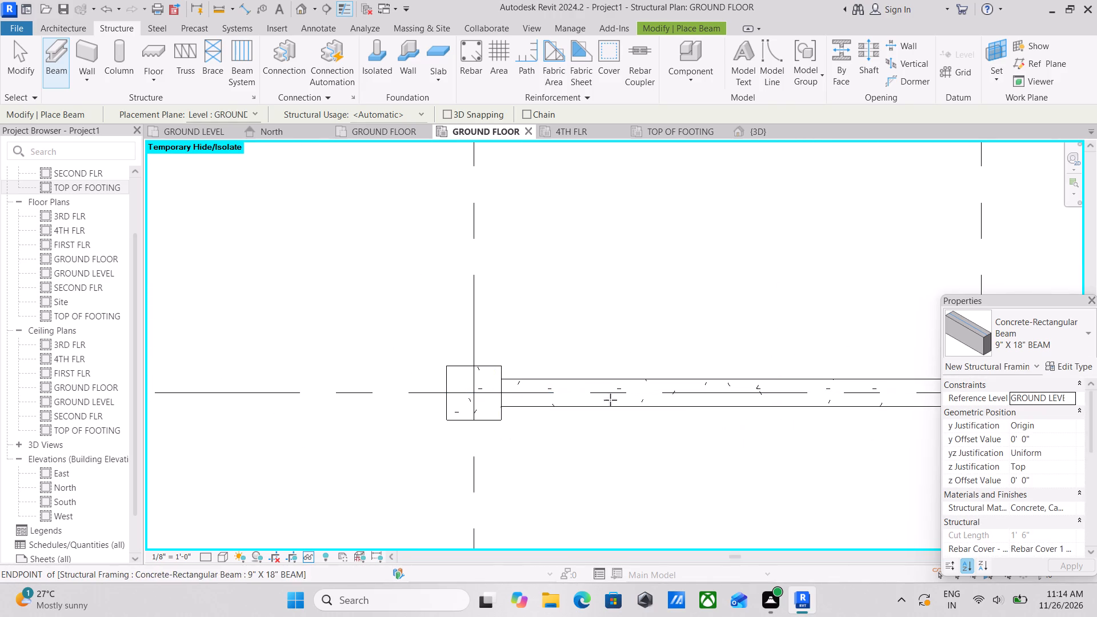
Place a beam about 21' long along grid II between the grid GG and grid FF columns.
middle_drag(449, 424, 698, 496)
click(698, 462)
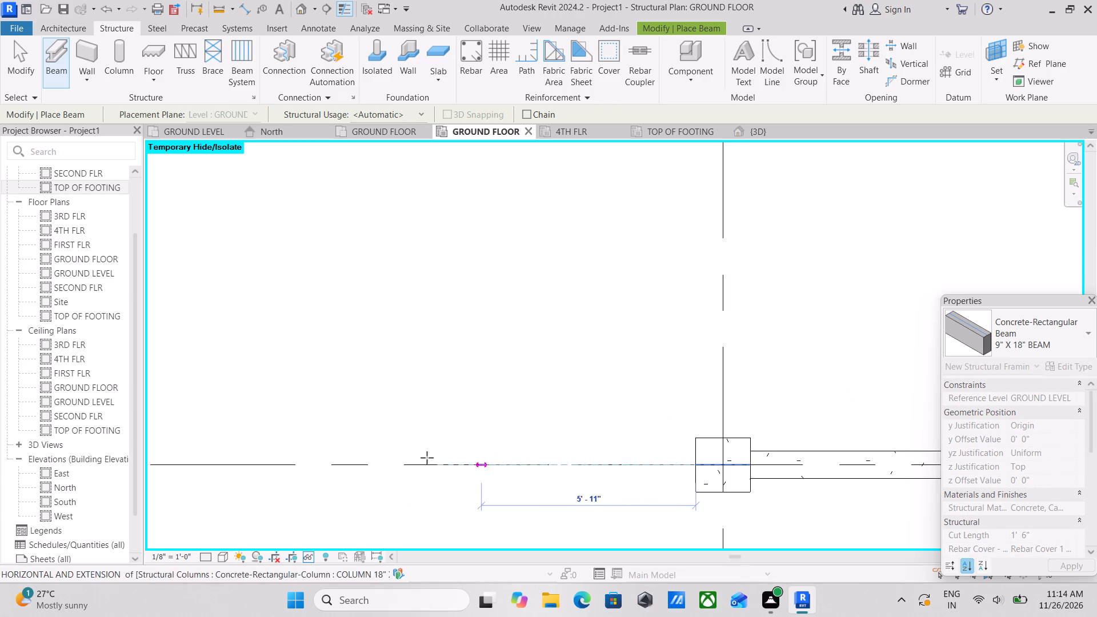
middle_drag(419, 458, 776, 474)
middle_drag(322, 470, 600, 471)
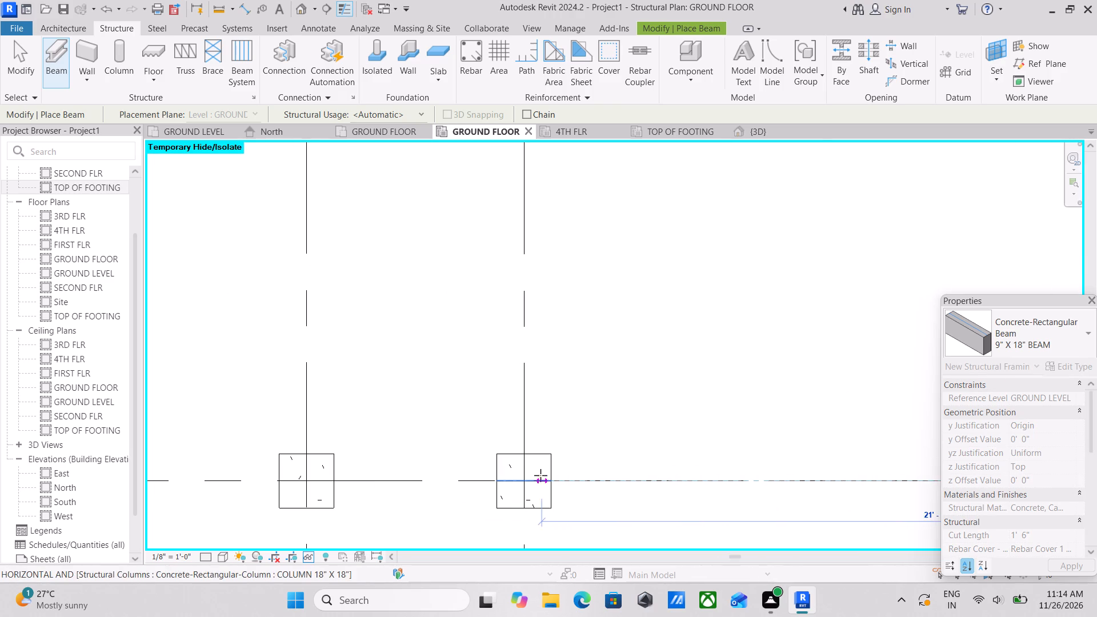
click(548, 476)
key(Escape)
Place a beam about 4'-6" long along grid II between the grid FF and grid EE columns.
scroll(655, 516, up, 1)
scroll(492, 489, up, 2)
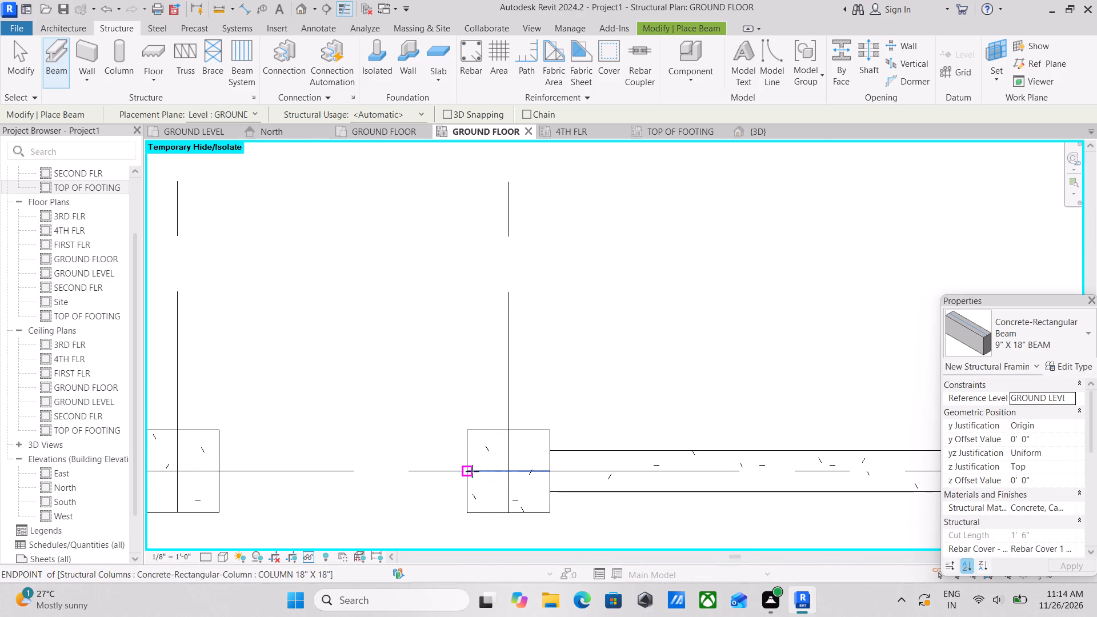
click(472, 471)
middle_drag(360, 472, 785, 470)
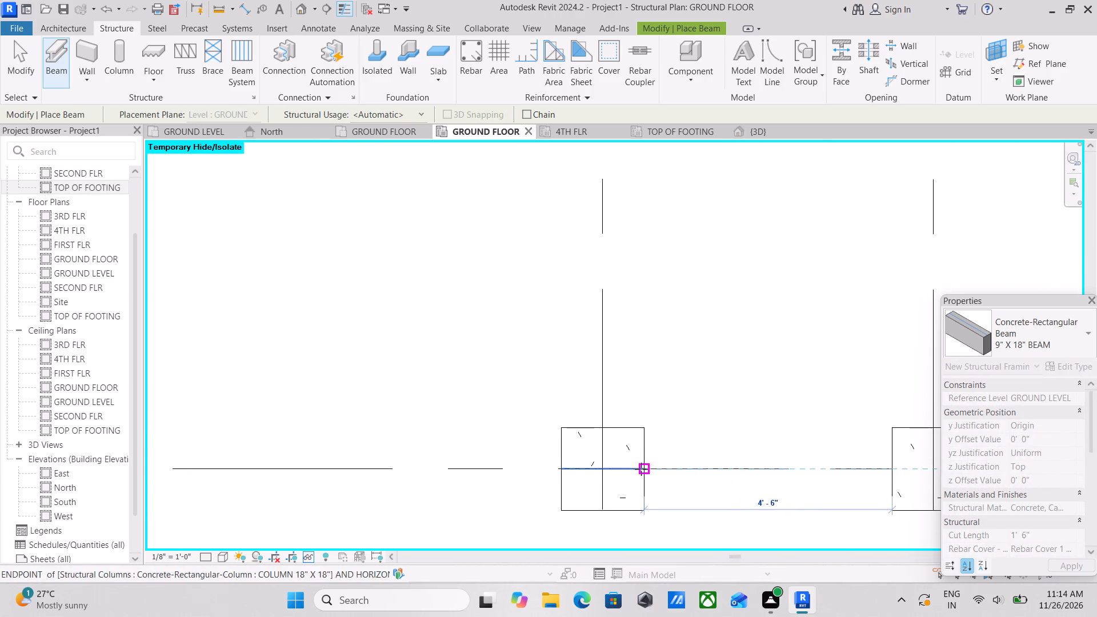
click(639, 470)
key(Escape)
Place a beam along grid II between the grid EE and grid DD columns.
scroll(612, 479, up, 2)
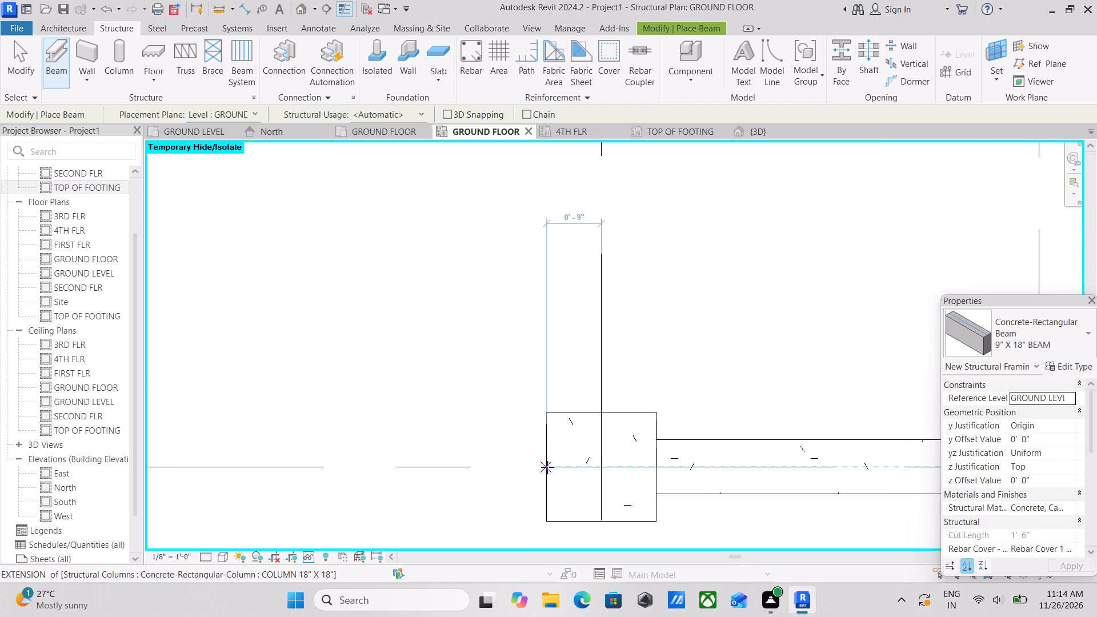
click(547, 467)
middle_drag(463, 468, 1092, 465)
scroll(1092, 465, down, 3)
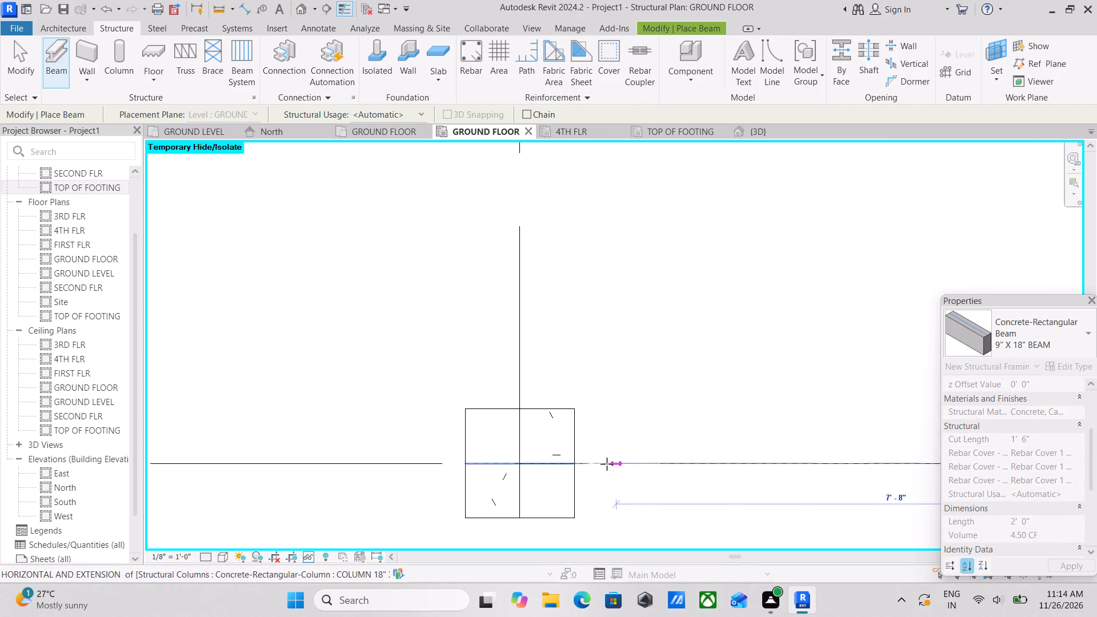
click(571, 464)
key(Escape)
Place a beam about 6'-0" long along grid II between the grid DD and grid CC columns.
scroll(687, 461, down, 4)
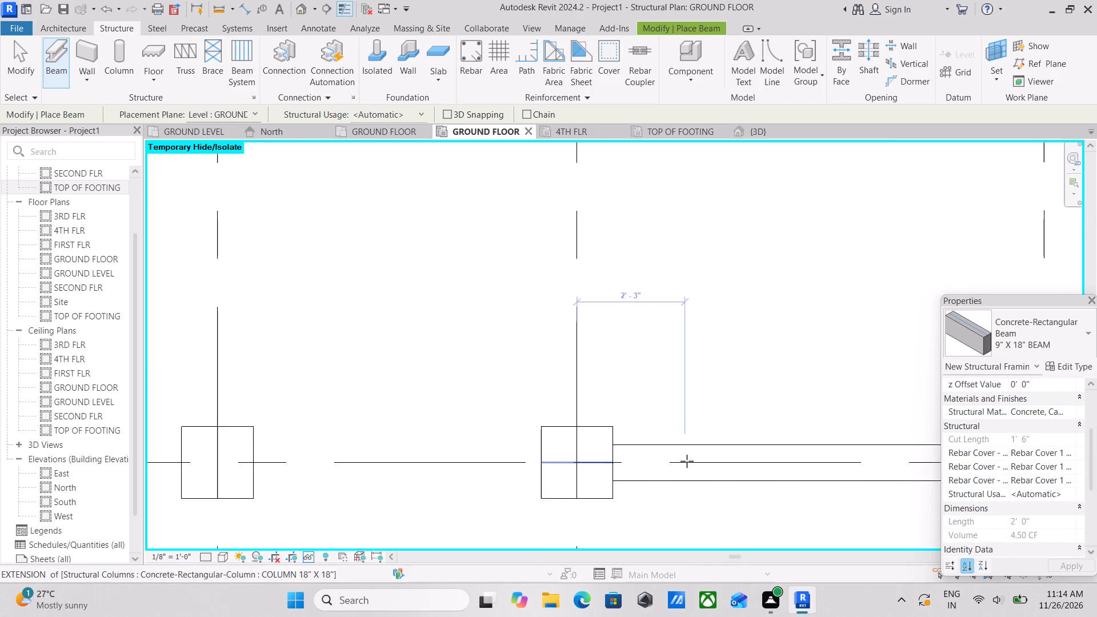
scroll(575, 445, down, 2)
middle_drag(569, 444, 1096, 374)
scroll(984, 368, up, 4)
scroll(855, 384, down, 4)
middle_drag(854, 385, 848, 386)
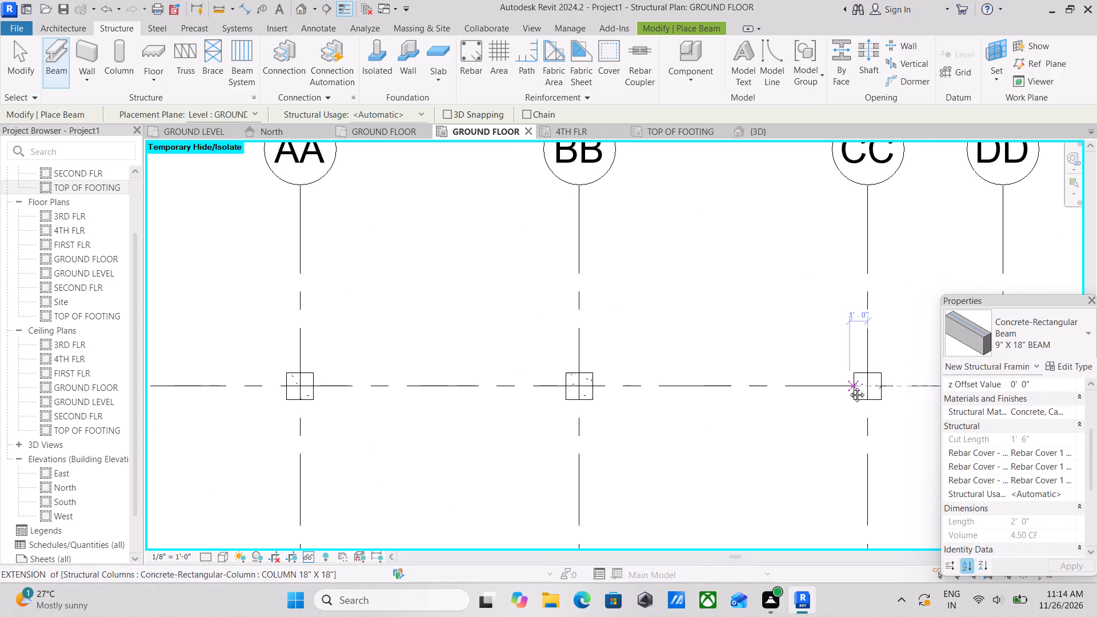
middle_drag(848, 386, 715, 422)
scroll(811, 418, up, 2)
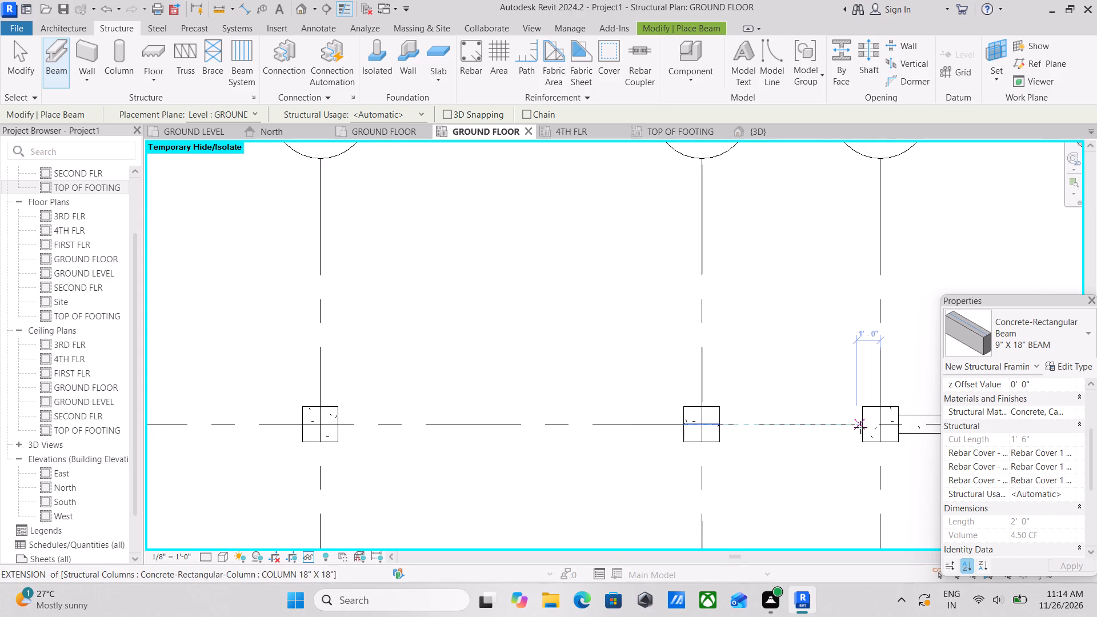
click(863, 427)
middle_drag(785, 423, 855, 430)
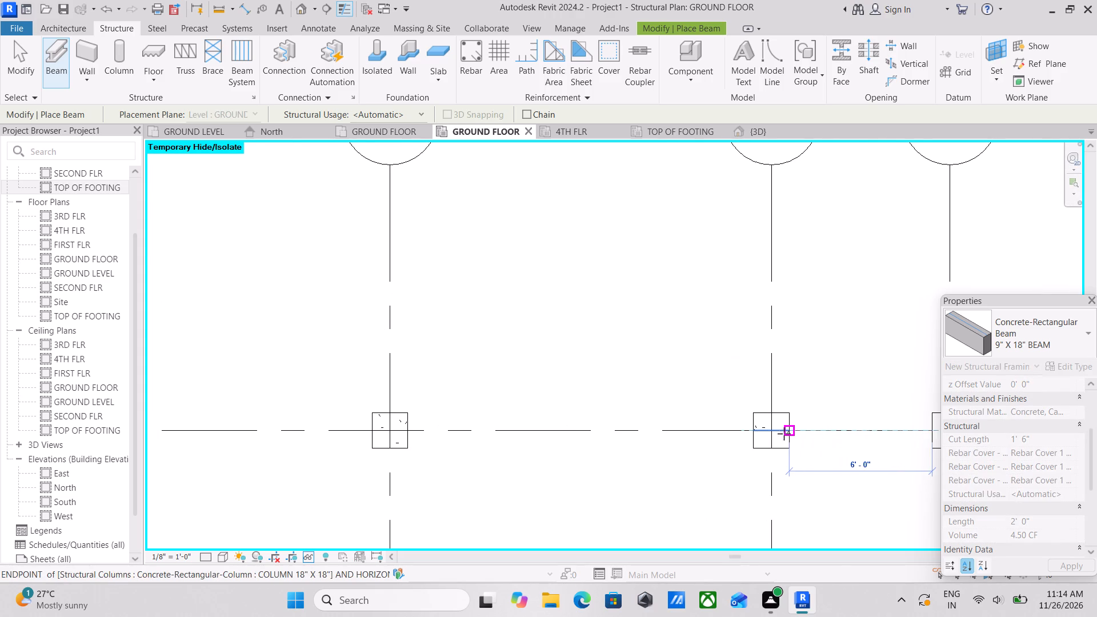
click(783, 434)
key(Escape)
Place a beam along grid II between the grid CC and grid BB columns.
scroll(739, 437, up, 5)
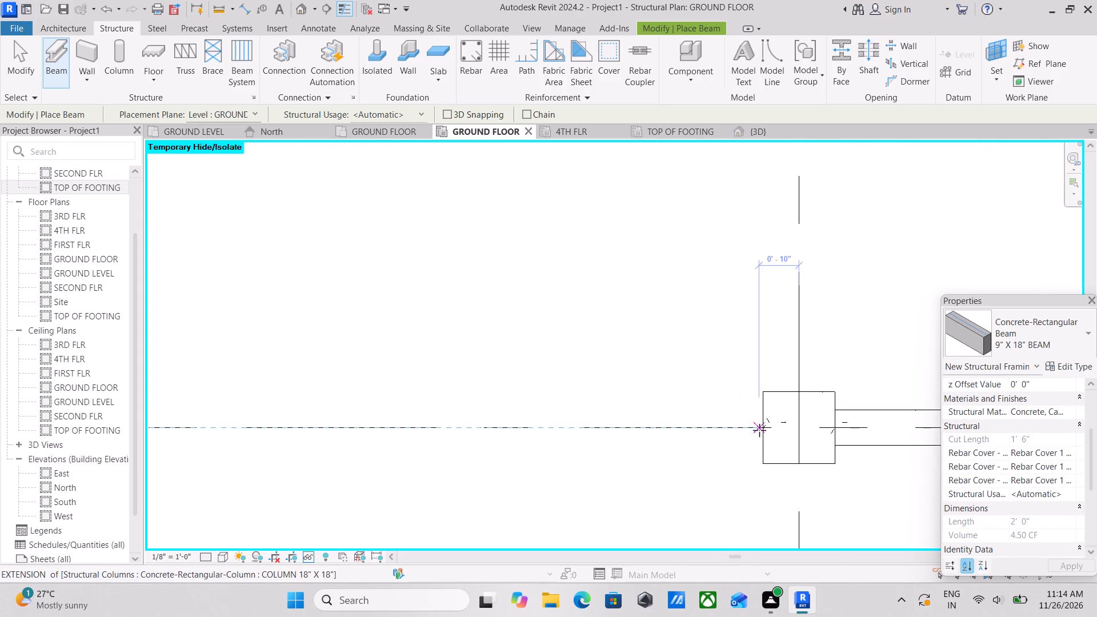
click(767, 427)
middle_drag(714, 439, 1094, 521)
scroll(585, 471, down, 2)
middle_drag(585, 471, 872, 460)
click(764, 491)
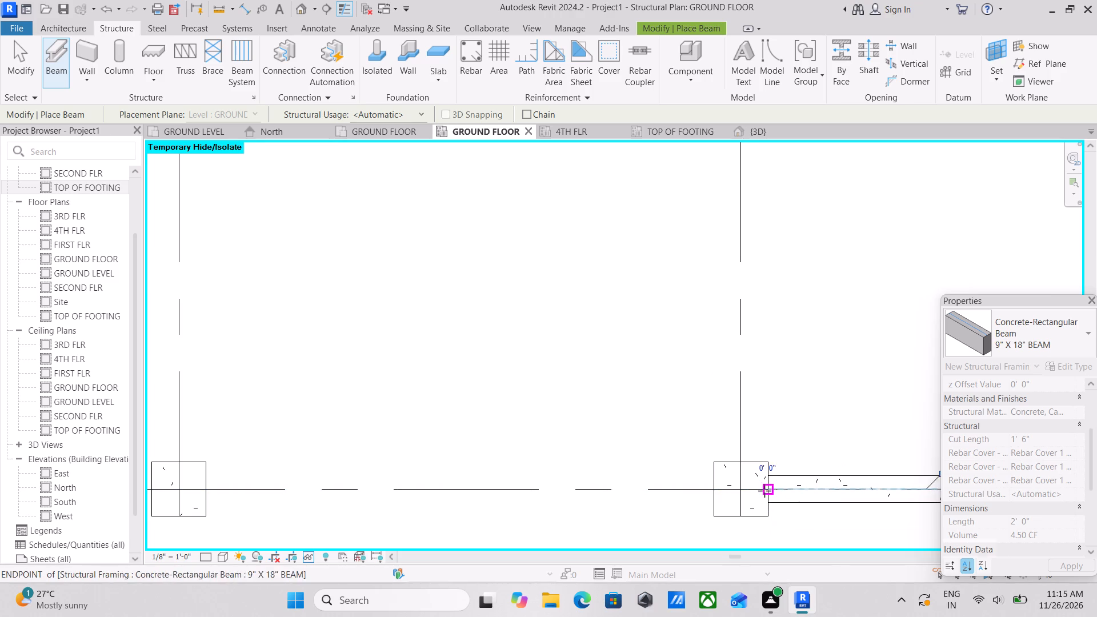
key(Escape)
Complete the grid II row with a beam between the grid BB and grid AA columns.
click(718, 489)
middle_drag(628, 474, 1046, 479)
middle_drag(710, 498, 841, 476)
click(753, 471)
key(Escape)
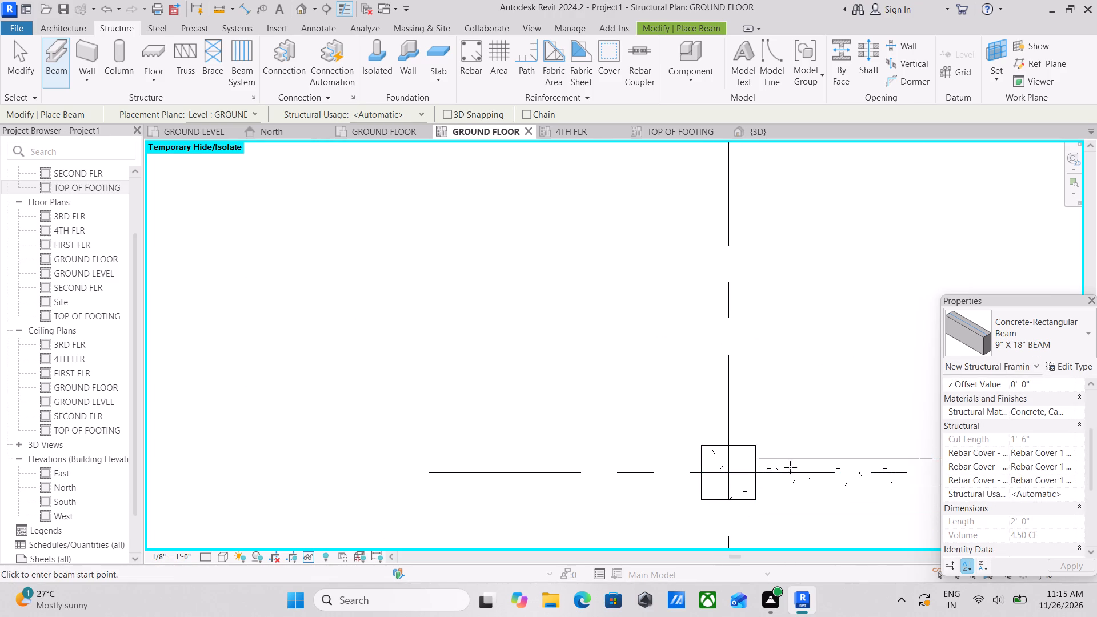
Place a beam about 12'-6" long on grid AA from the corner column on grid II down to the grid JJ column.
scroll(823, 493, down, 3)
scroll(758, 454, down, 7)
scroll(818, 495, down, 4)
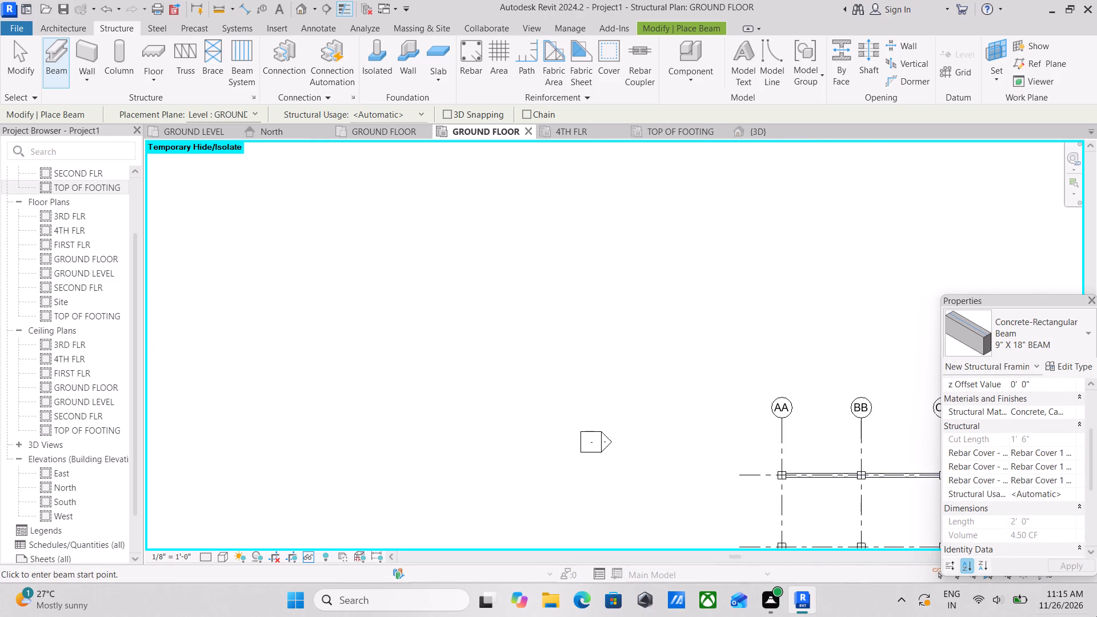
scroll(784, 463, up, 10)
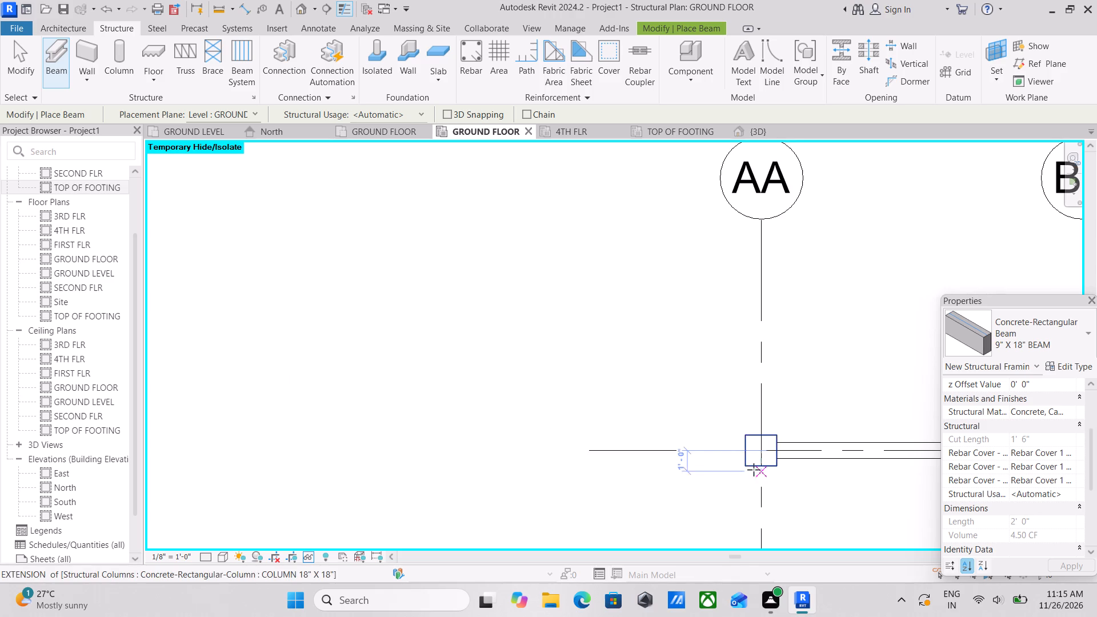
click(759, 463)
middle_drag(763, 518, 764, 401)
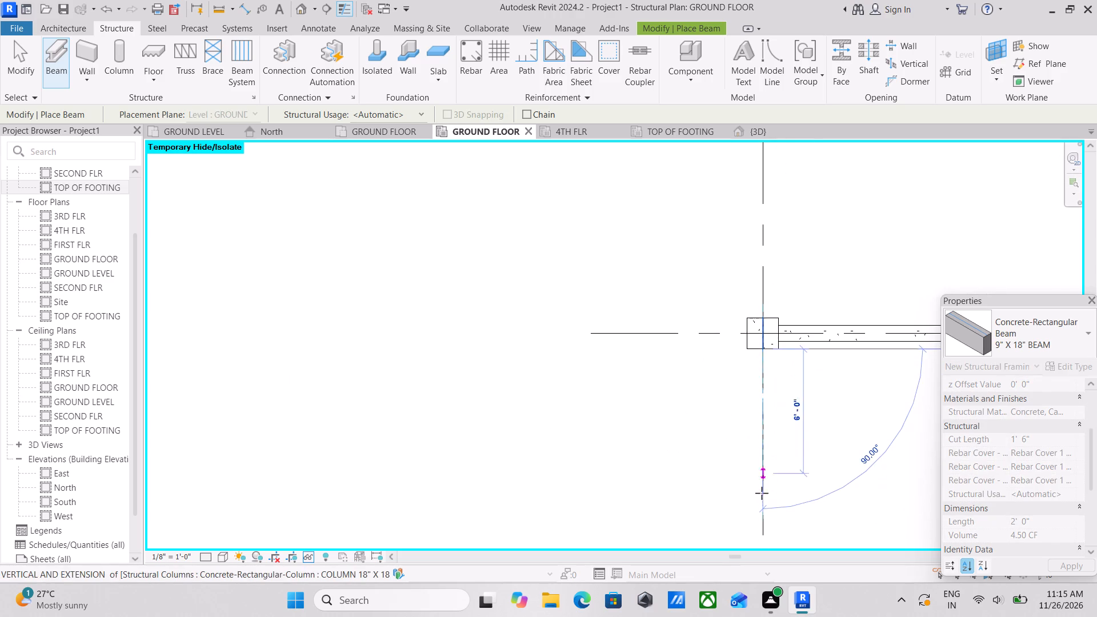
middle_drag(763, 496, 764, 404)
middle_drag(760, 466, 763, 423)
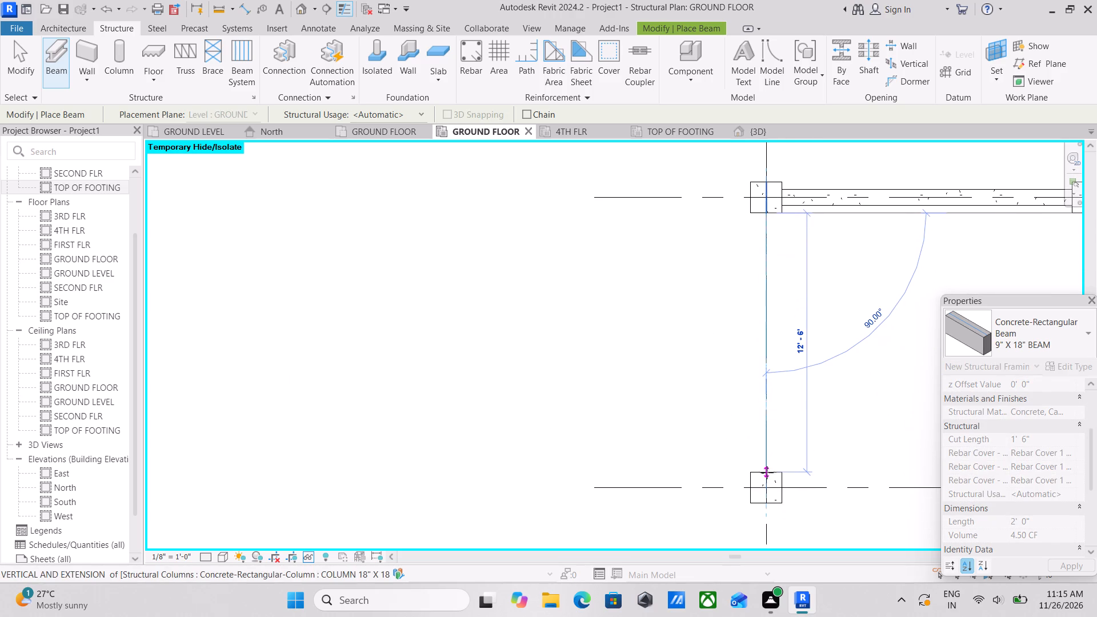
click(767, 474)
key(Escape)
Continue the grid AA line with a beam across the short bay from the grid JJ column to the grid KK column.
scroll(807, 463, down, 1)
middle_drag(794, 485, 800, 364)
scroll(762, 390, up, 2)
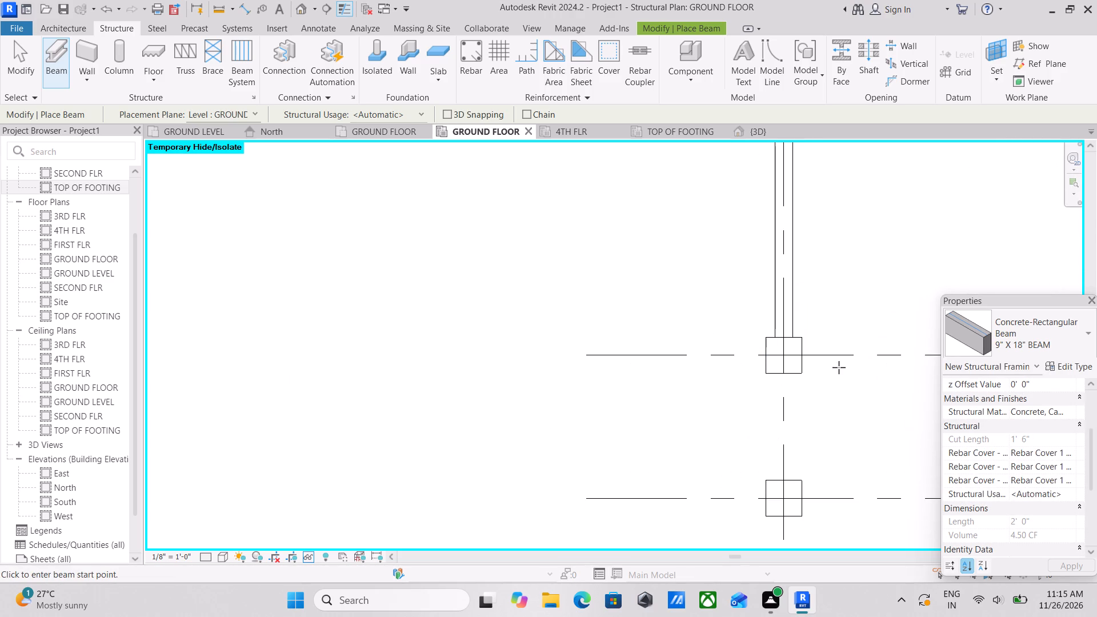
click(782, 371)
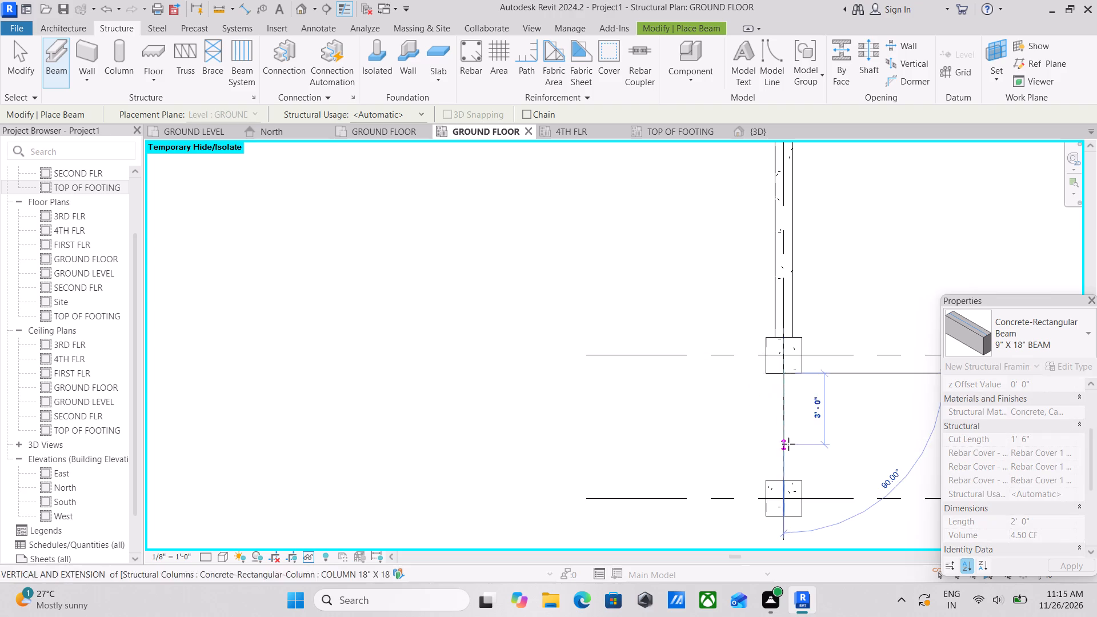
middle_drag(788, 444, 789, 398)
click(783, 437)
key(Escape)
Place a beam about 14'-0" long on grid AA from the grid KK column down to the corner column on grid LL.
middle_drag(808, 443, 805, 425)
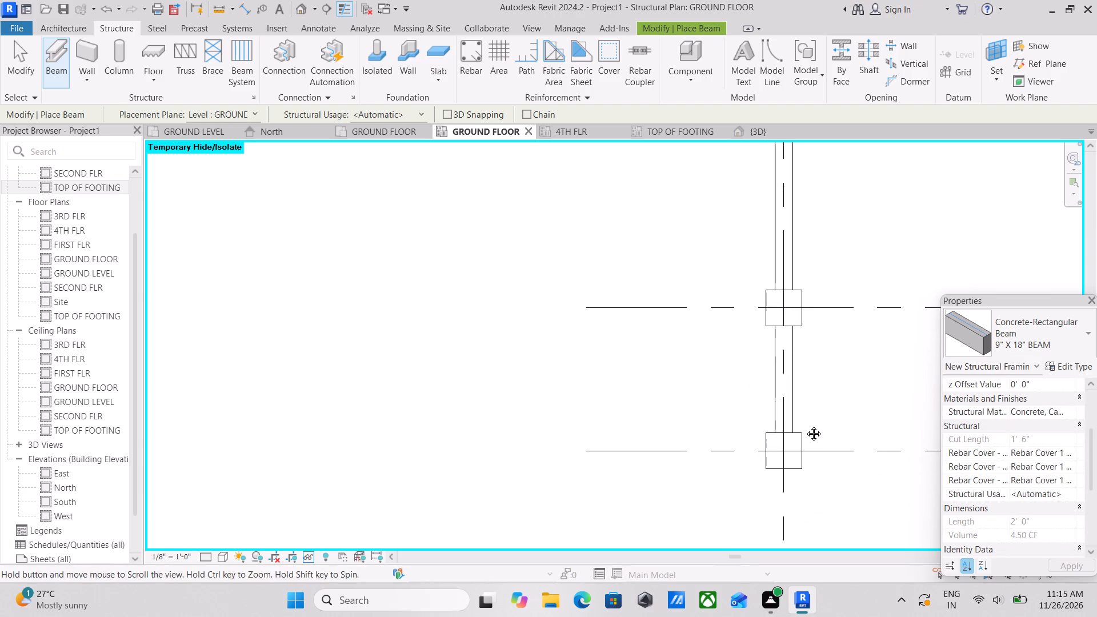
middle_drag(805, 425, 827, 362)
scroll(797, 426, up, 1)
middle_drag(797, 403, 791, 372)
click(796, 352)
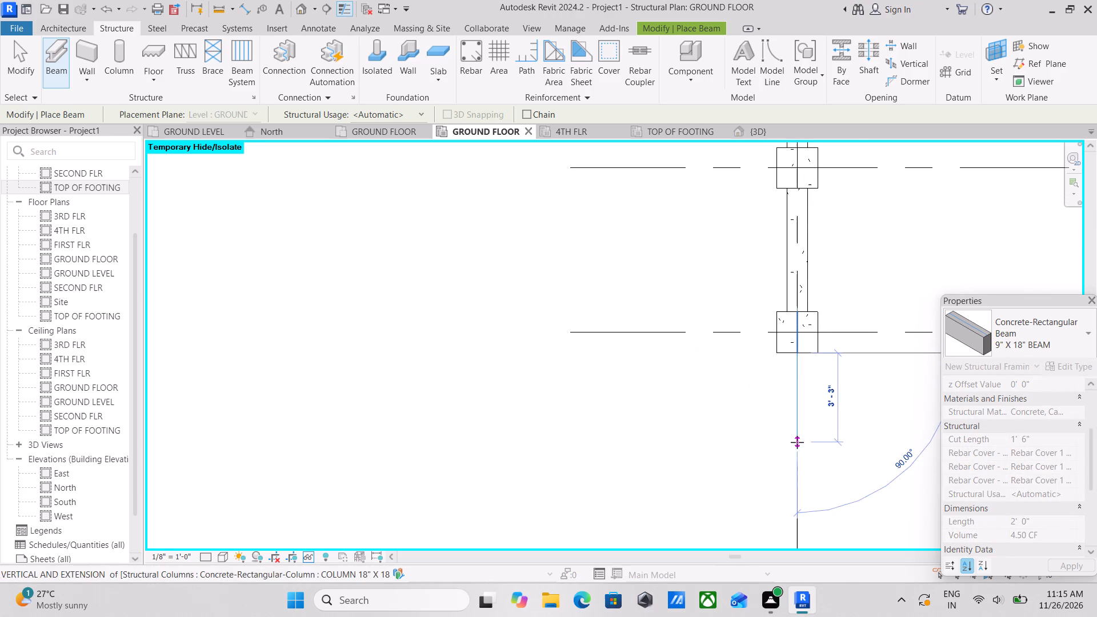
middle_drag(797, 442, 733, 342)
scroll(719, 415, down, 3)
scroll(718, 424, up, 1)
middle_drag(720, 420, 711, 349)
scroll(737, 396, down, 3)
middle_drag(727, 397, 712, 367)
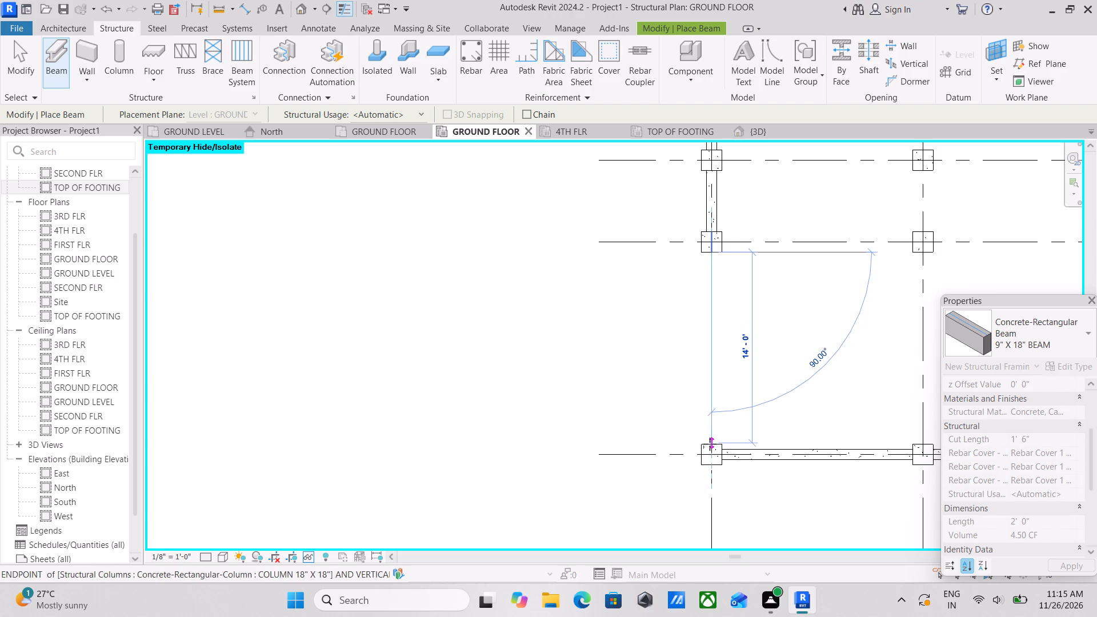
click(711, 447)
key(Escape)
Place a beam about 14'-0" long along grid JJ between the grid AA and grid BB columns.
scroll(771, 422, down, 3)
middle_drag(751, 454, 726, 350)
scroll(731, 352, down, 3)
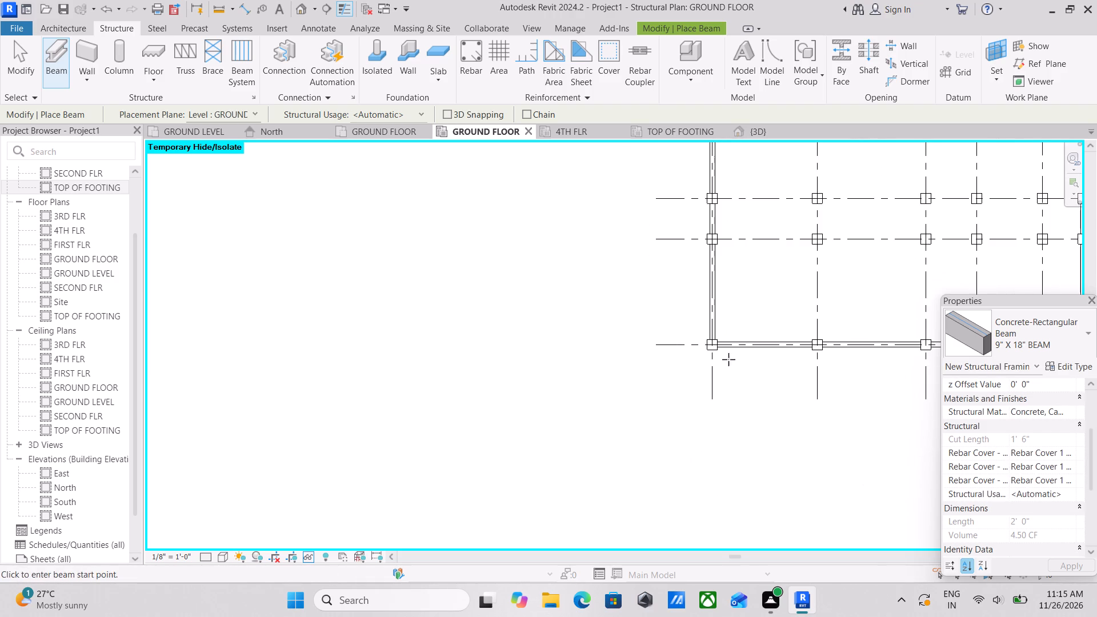
scroll(747, 378, down, 2)
middle_drag(742, 380, 660, 463)
middle_drag(805, 363, 665, 390)
scroll(657, 367, up, 1)
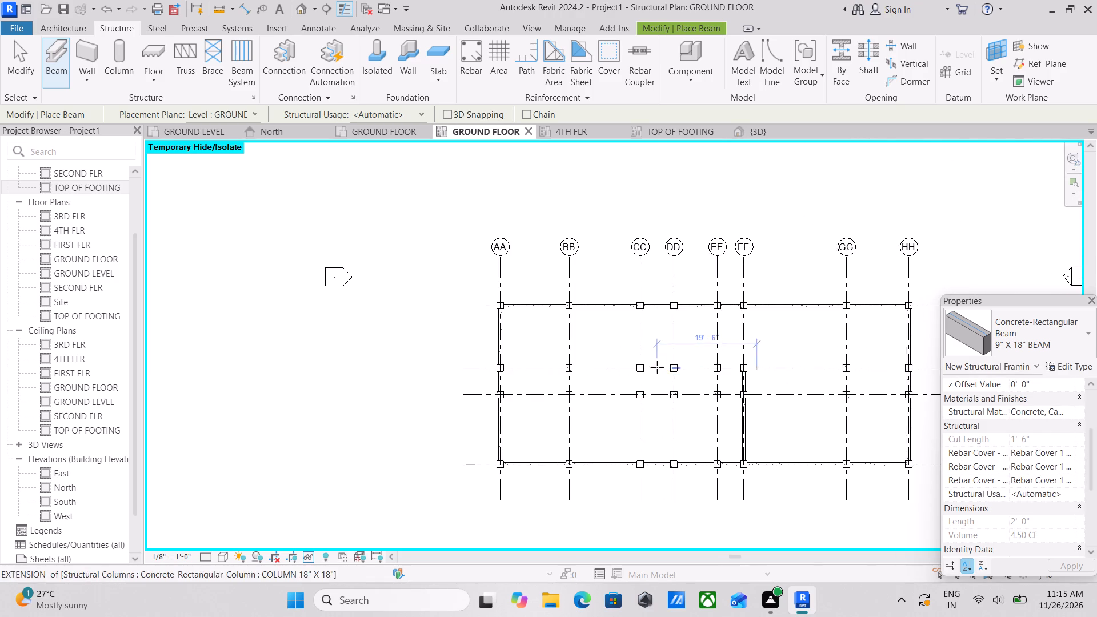
scroll(657, 367, up, 2)
middle_drag(657, 367, 845, 371)
scroll(615, 363, up, 5)
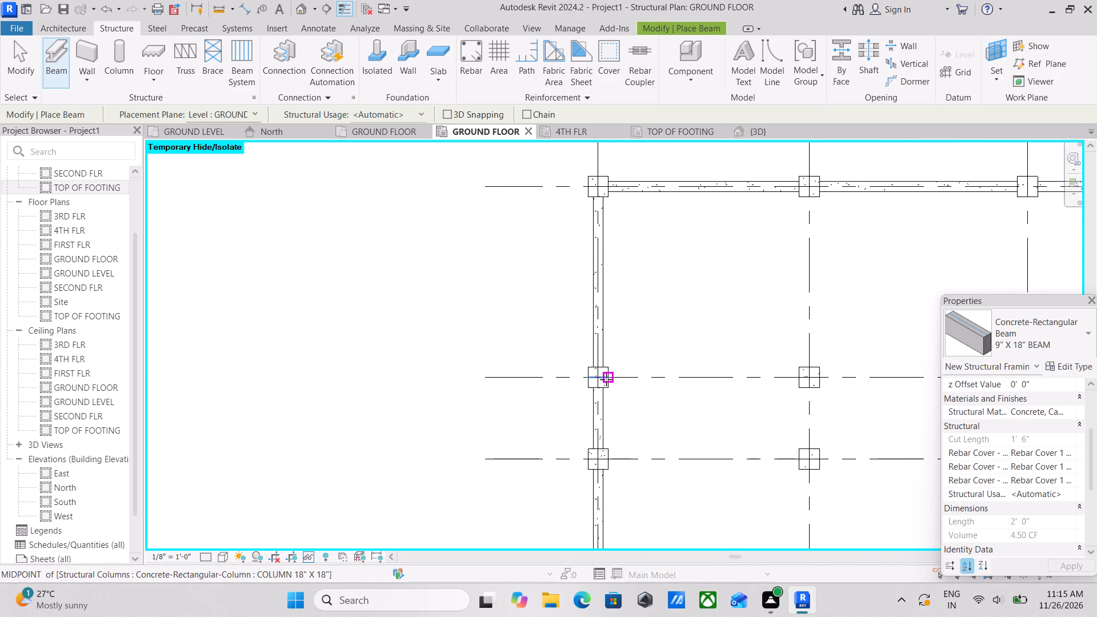
click(606, 379)
middle_drag(787, 400, 669, 396)
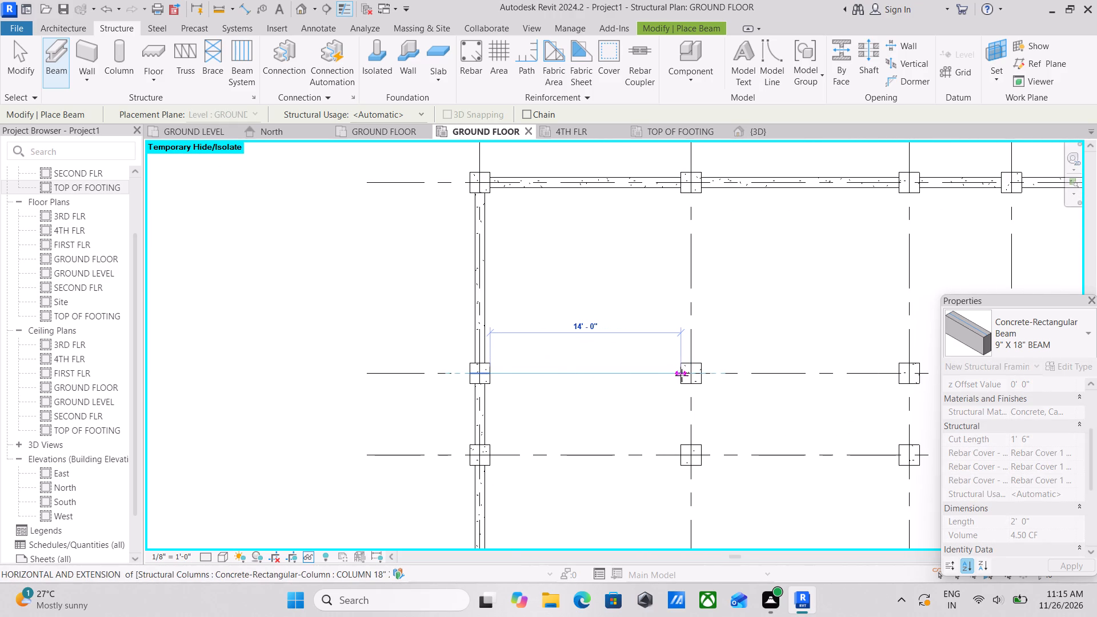
click(684, 375)
key(Escape)
Continue the grid JJ row with a beam between the grid BB and grid CC columns.
scroll(718, 384, up, 6)
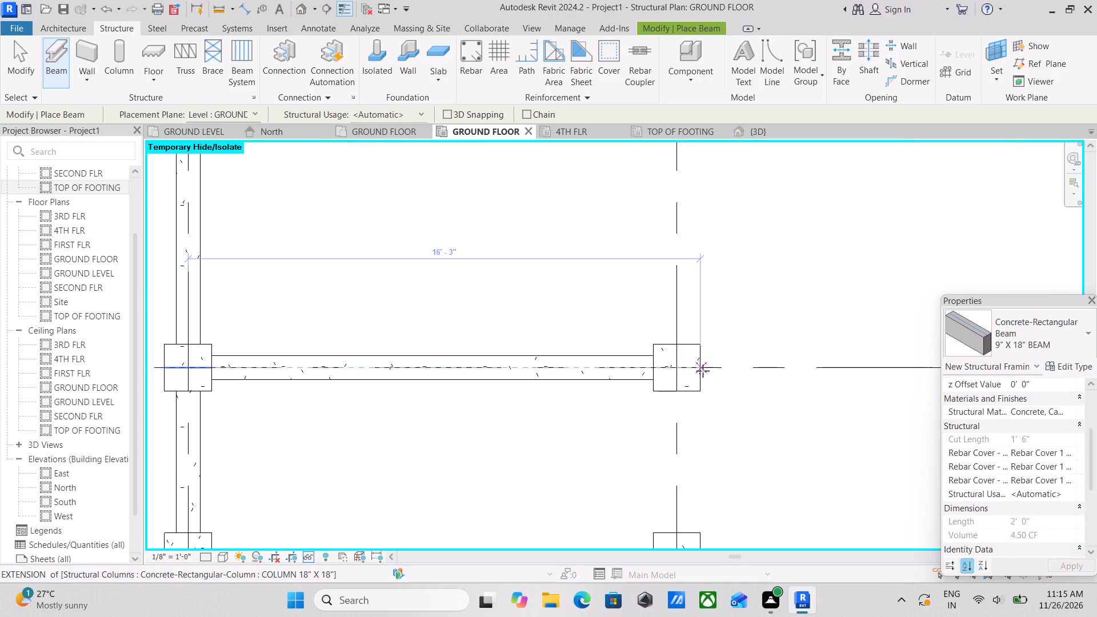
click(698, 369)
middle_drag(775, 375, 615, 377)
middle_drag(806, 385, 586, 386)
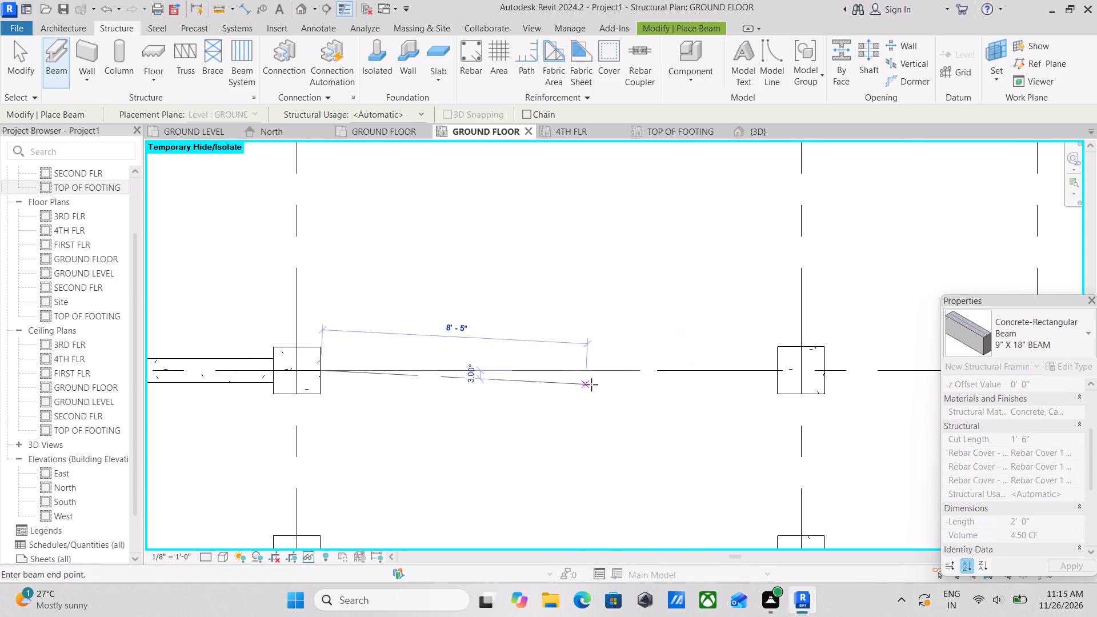
click(782, 370)
key(Escape)
Continue the grid JJ row with a 9" X 18" beam across the short bay between the grid CC and grid DD columns.
middle_drag(830, 376, 740, 392)
scroll(740, 392, up, 1)
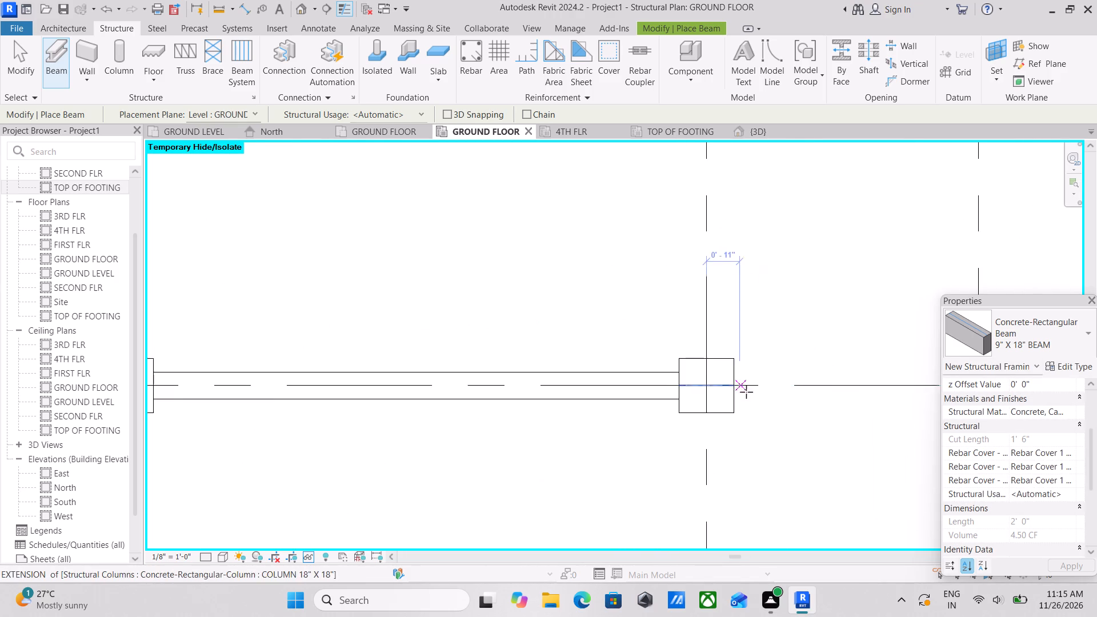
scroll(746, 392, up, 1)
click(730, 383)
middle_drag(820, 383, 603, 367)
middle_drag(782, 378, 729, 376)
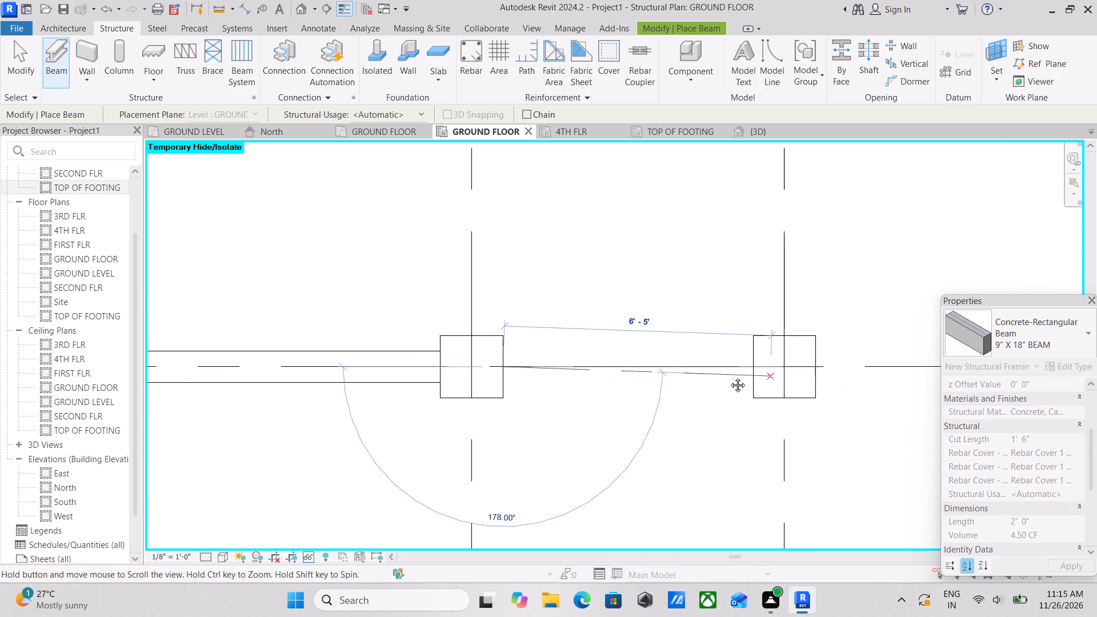
middle_drag(729, 376, 702, 376)
click(685, 366)
key(Escape)
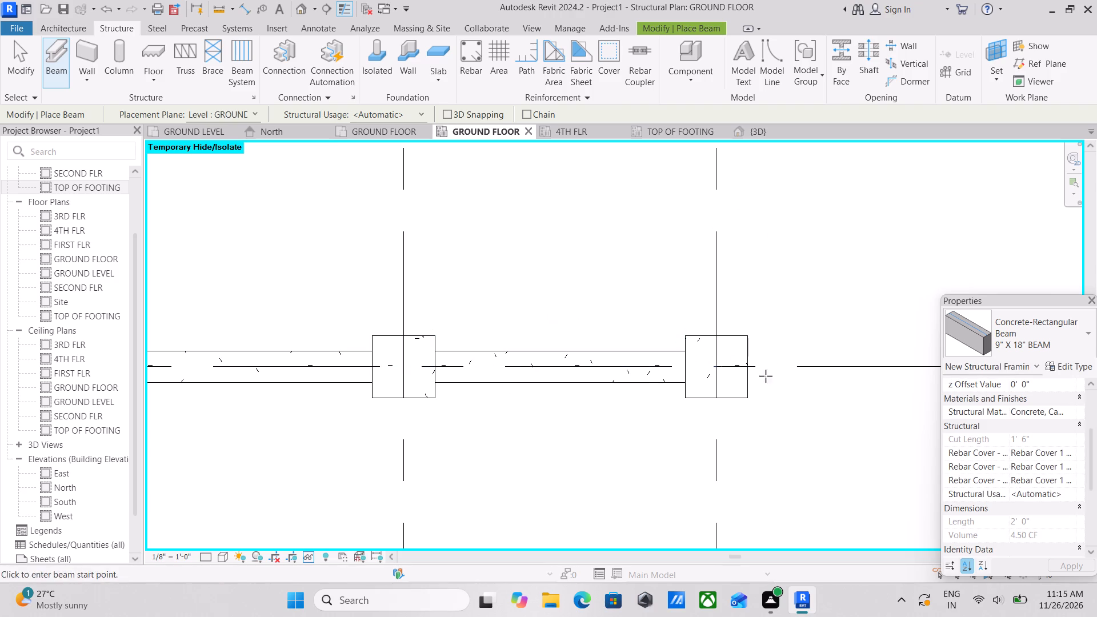
Continue the grid JJ row with a beam between the grid DD and grid EE columns.
click(745, 366)
middle_drag(847, 364, 661, 366)
middle_drag(765, 355, 646, 351)
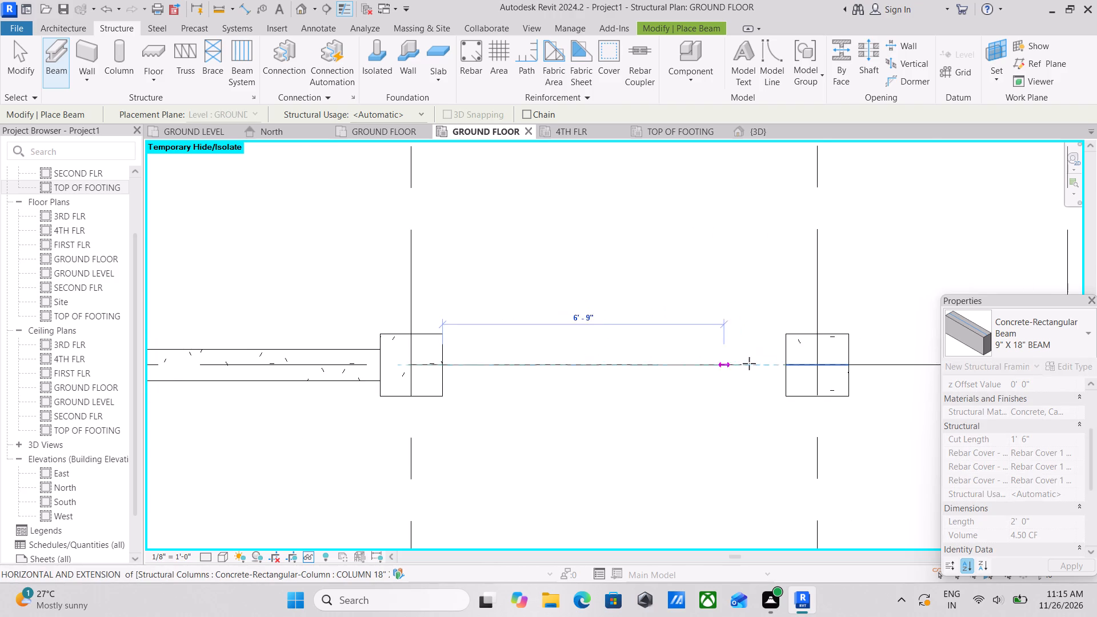
click(791, 368)
key(Escape)
Finish the grid JJ row with a beam about 4'-6" long between the grid EE and grid FF columns.
scroll(792, 368, down, 5)
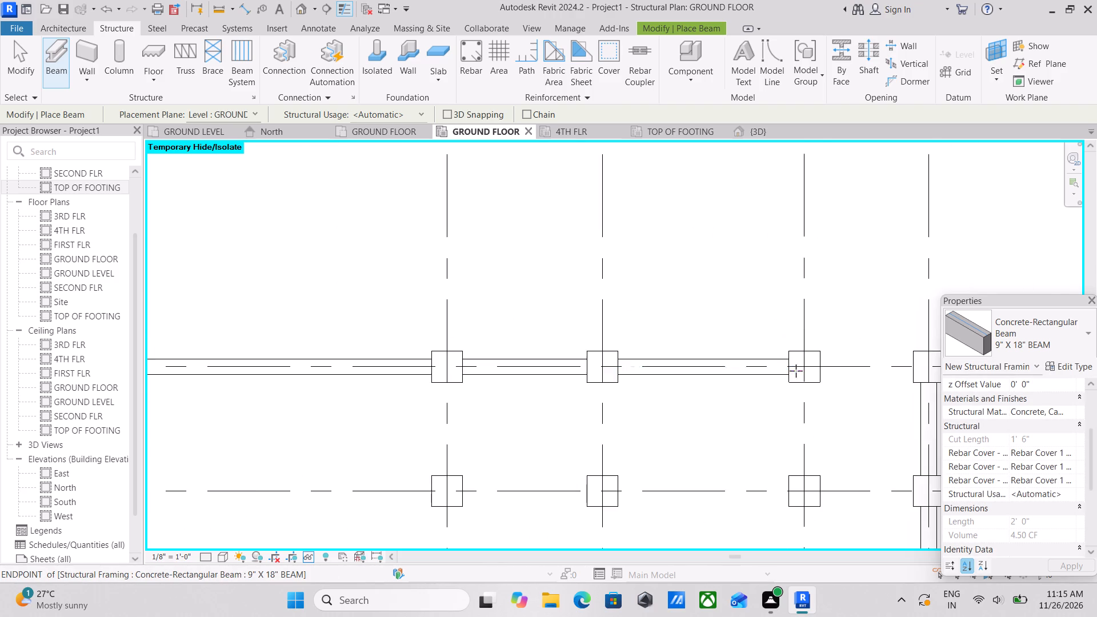
scroll(796, 371, down, 2)
middle_drag(816, 370, 695, 395)
scroll(779, 354, up, 3)
scroll(696, 390, up, 3)
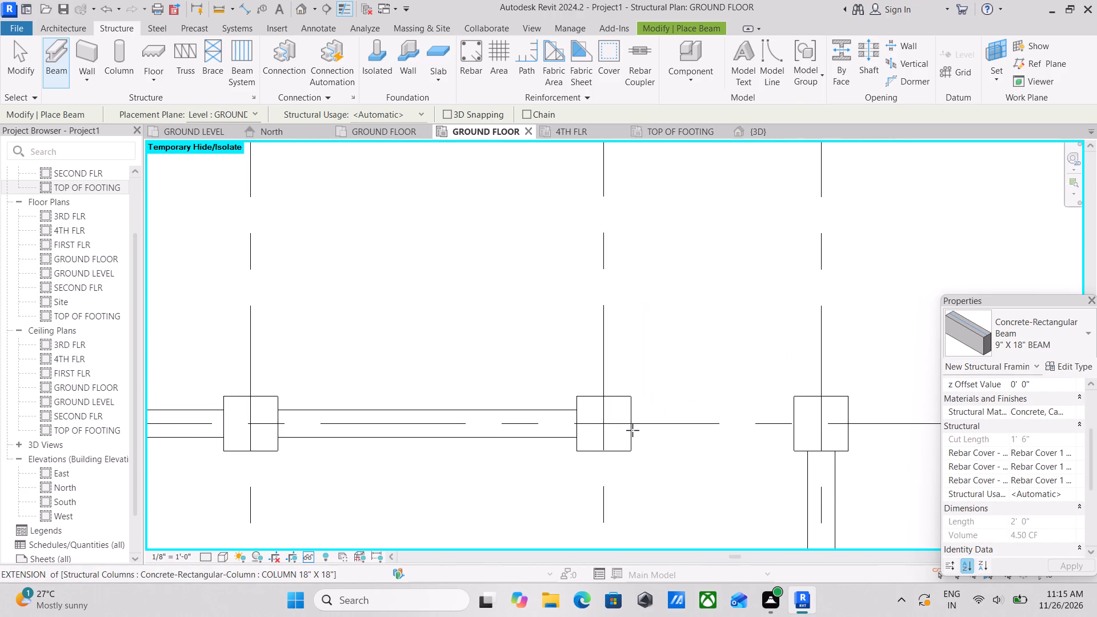
click(628, 424)
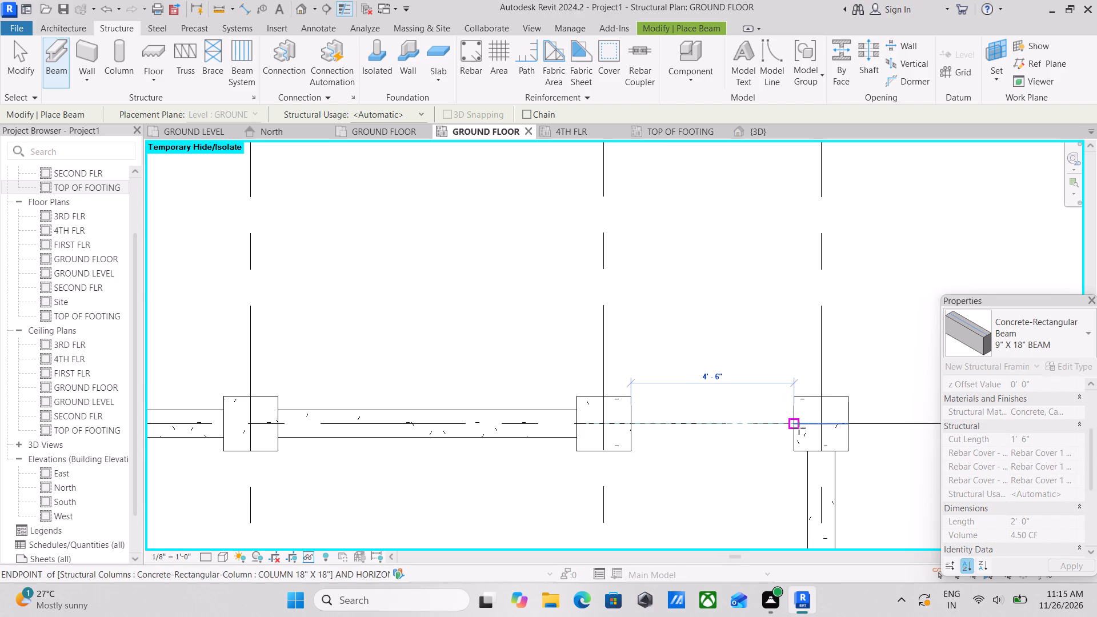
click(799, 428)
key(Escape)
Place a beam along grid FF from the grid JJ column up to the column in the next row above.
middle_drag(829, 411, 830, 446)
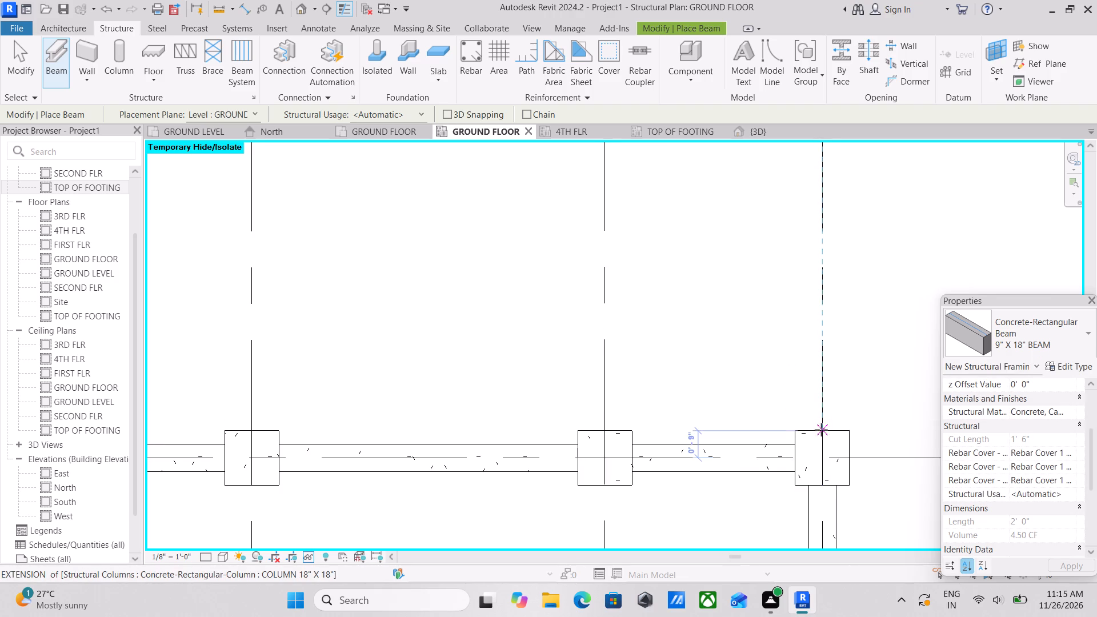
click(827, 435)
middle_drag(834, 286, 820, 496)
middle_drag(808, 322, 808, 363)
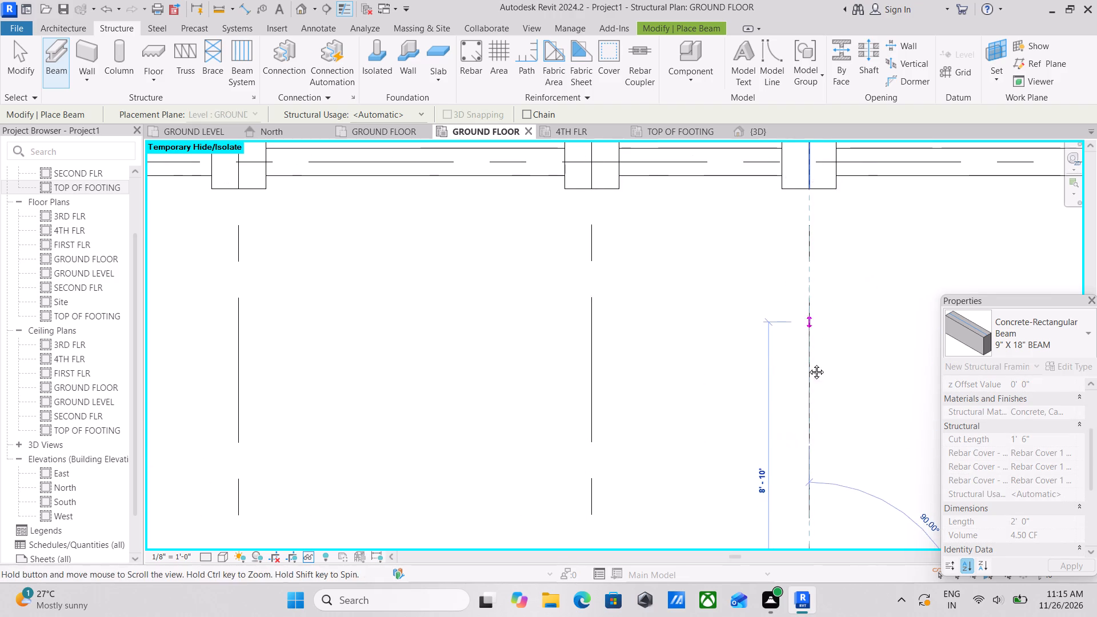
middle_drag(808, 363, 799, 427)
click(798, 293)
key(Escape)
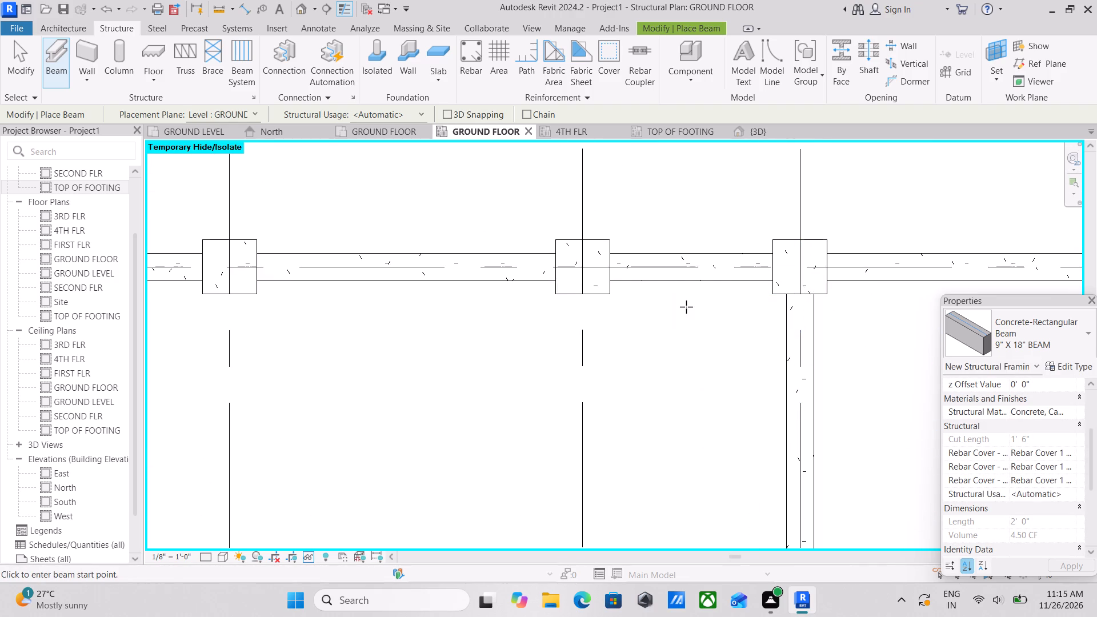
Place a beam along grid EE from the column in the row above down to the grid JJ column.
scroll(686, 307, down, 4)
click(628, 298)
middle_drag(615, 444, 642, 331)
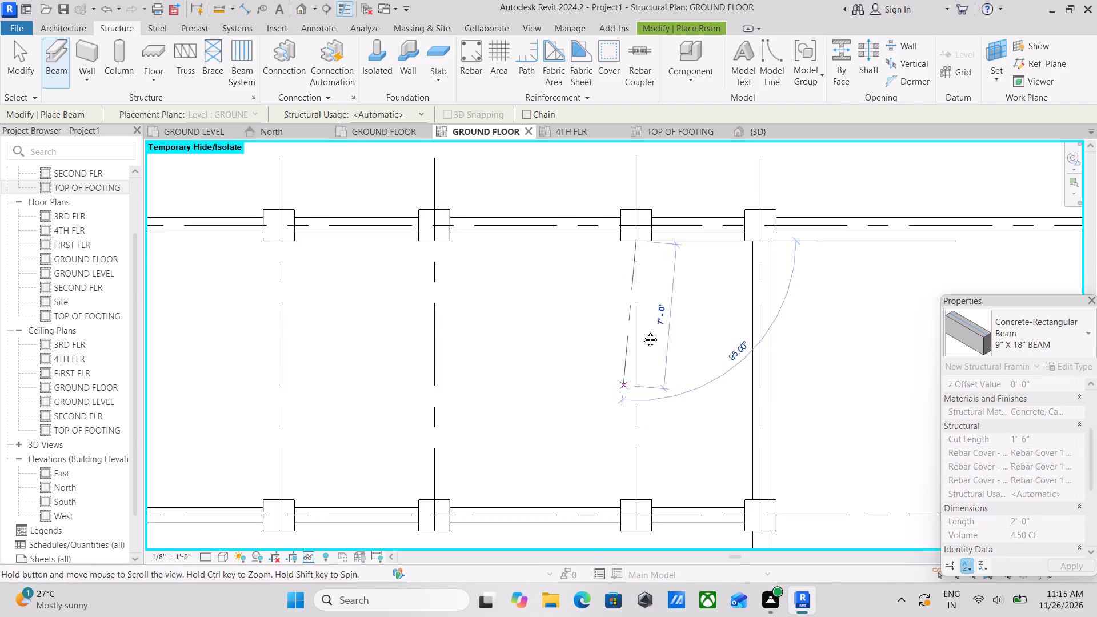
middle_drag(642, 331, 664, 299)
click(677, 415)
key(Escape)
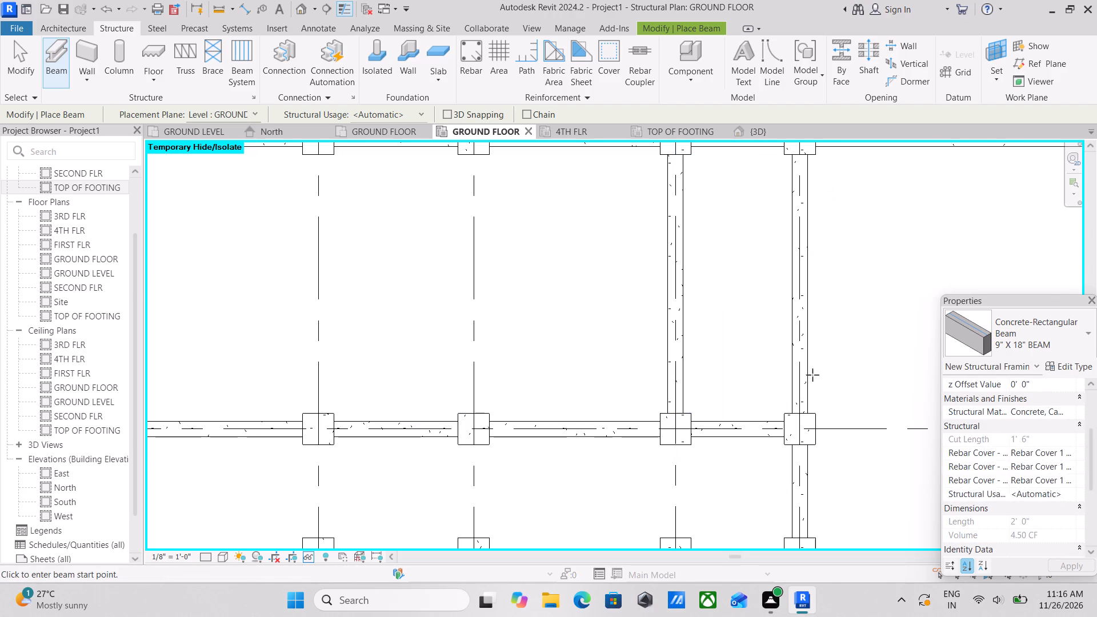
Place a beam about 12'-6" long along grid DD from the row above down to the grid JJ column.
scroll(714, 420, down, 1)
middle_drag(615, 366, 766, 411)
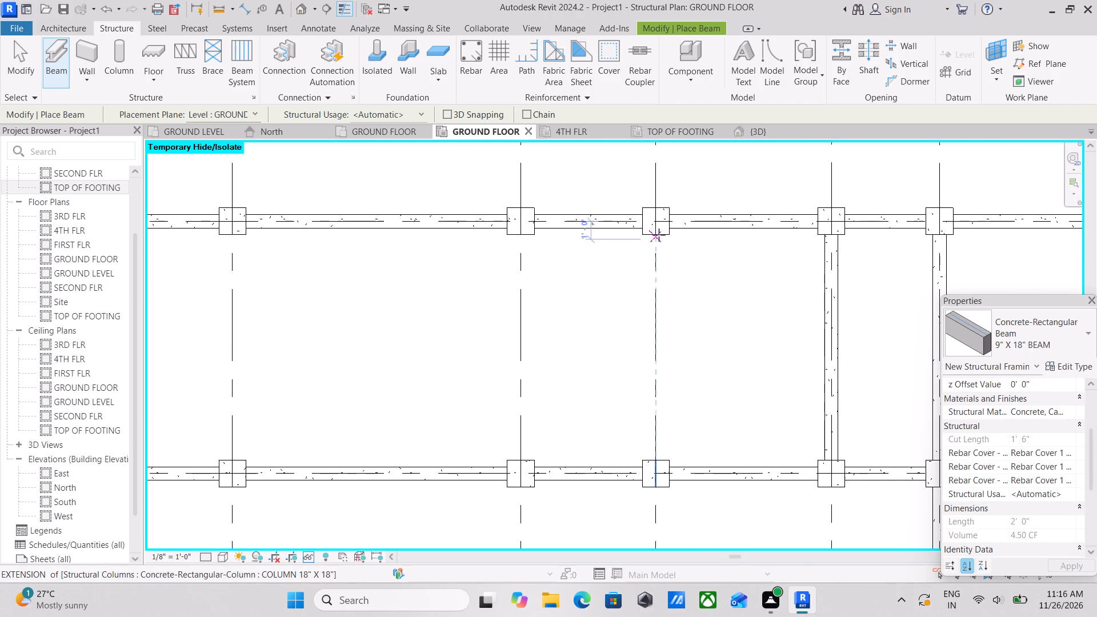
click(660, 233)
middle_drag(641, 420, 628, 378)
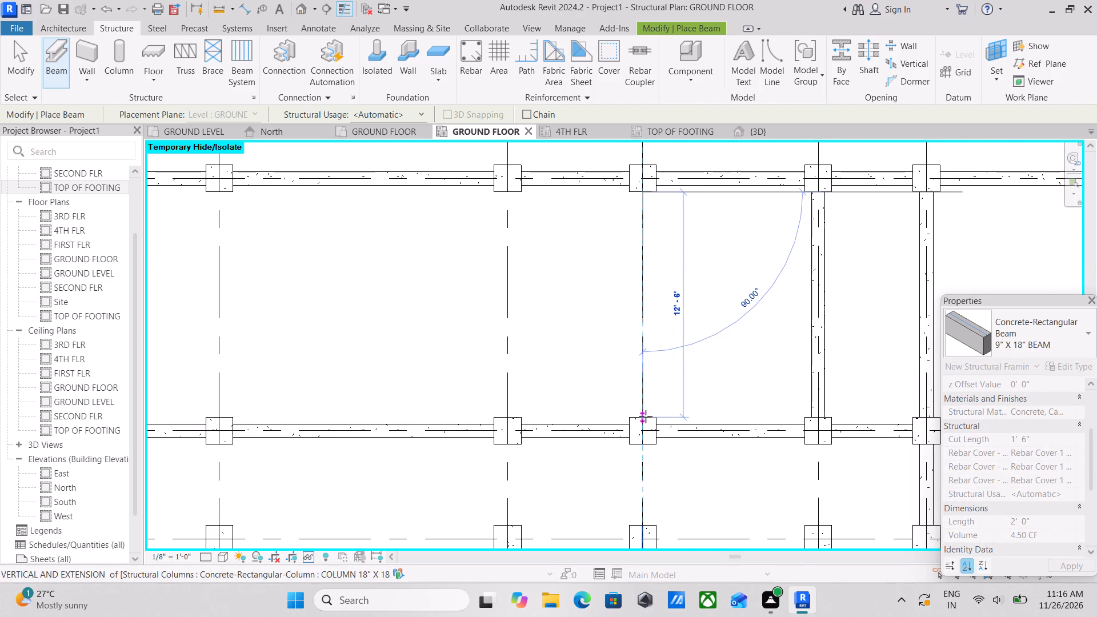
click(646, 419)
key(Escape)
Place a beam about 12'-6" long along grid CC from the row above down to the grid JJ column.
scroll(734, 353, down, 1)
middle_drag(565, 373, 711, 384)
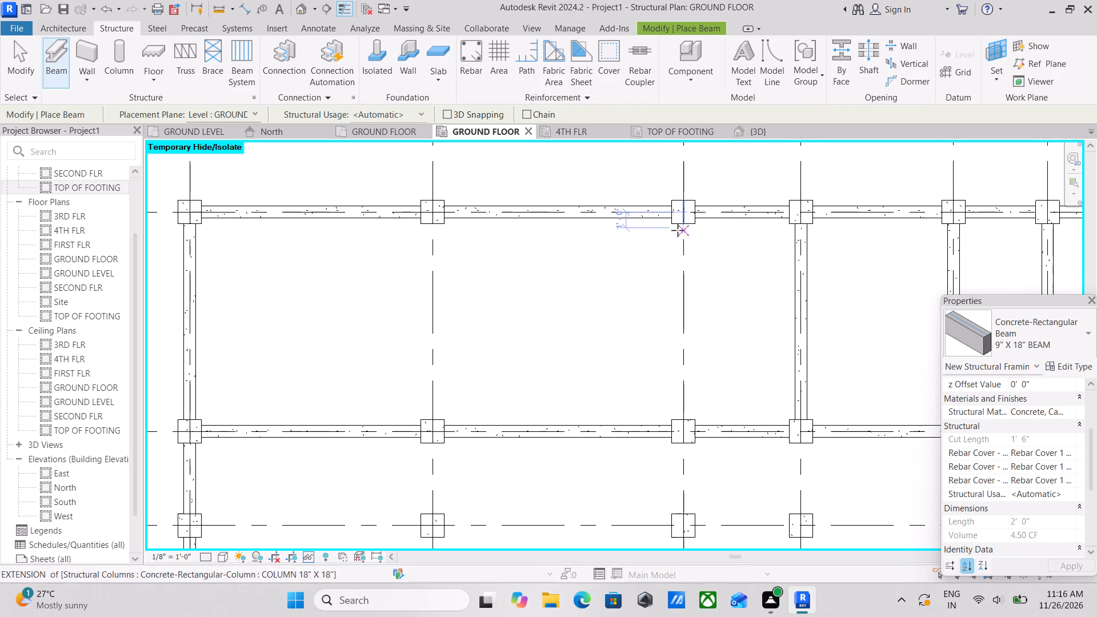
click(684, 219)
middle_drag(674, 343, 689, 279)
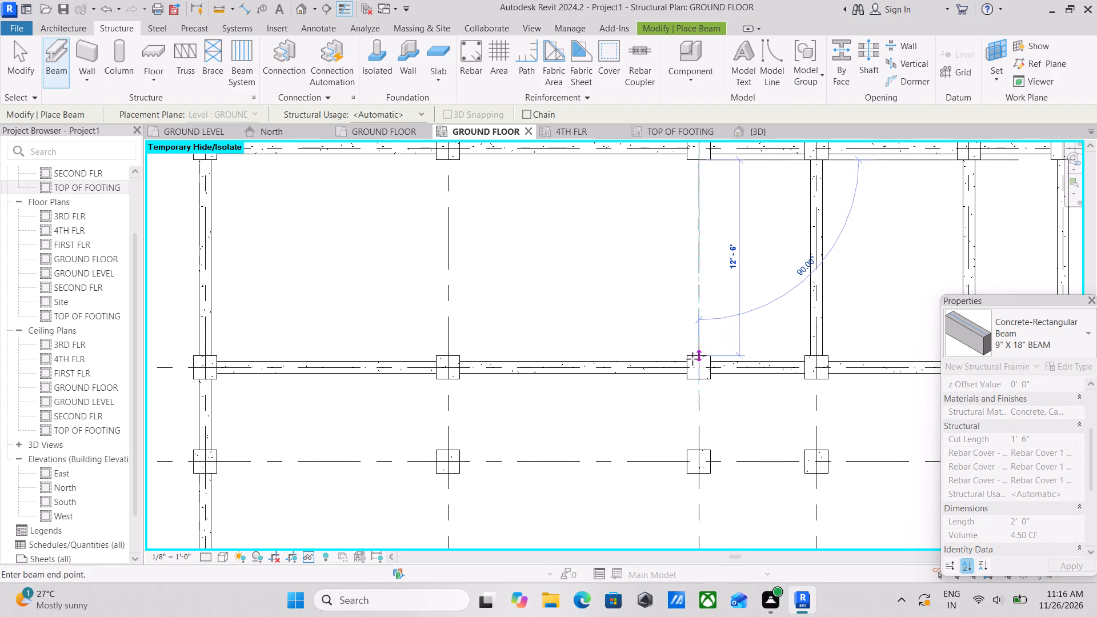
click(693, 355)
key(Escape)
Place a beam about 12'-6" long along grid BB from the row above down to the grid JJ column.
middle_drag(567, 268, 749, 337)
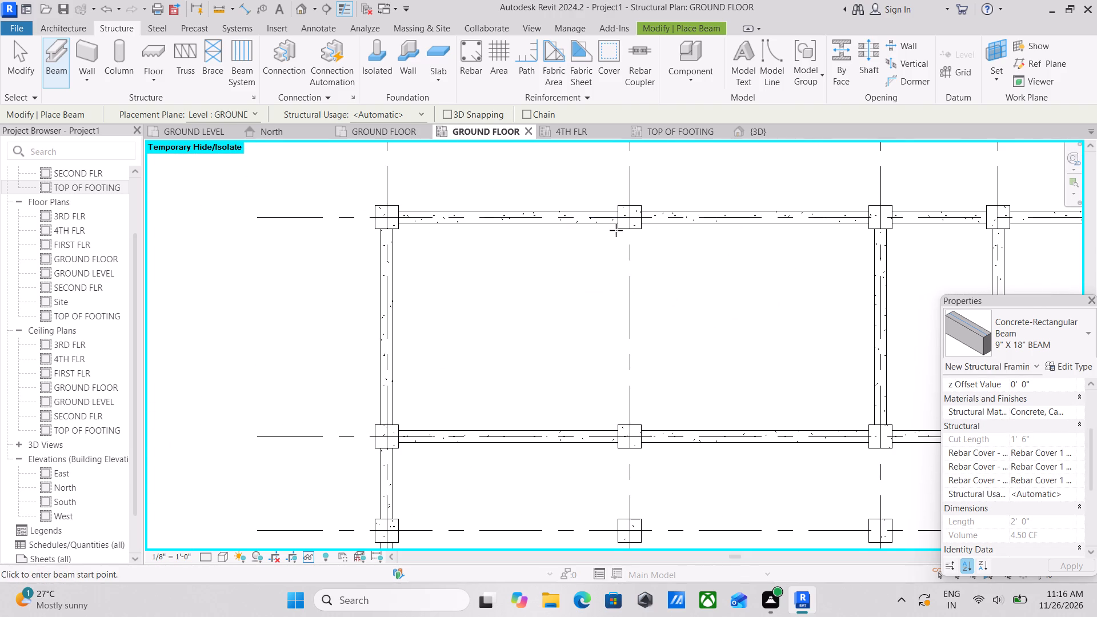
click(630, 226)
middle_drag(626, 377, 634, 322)
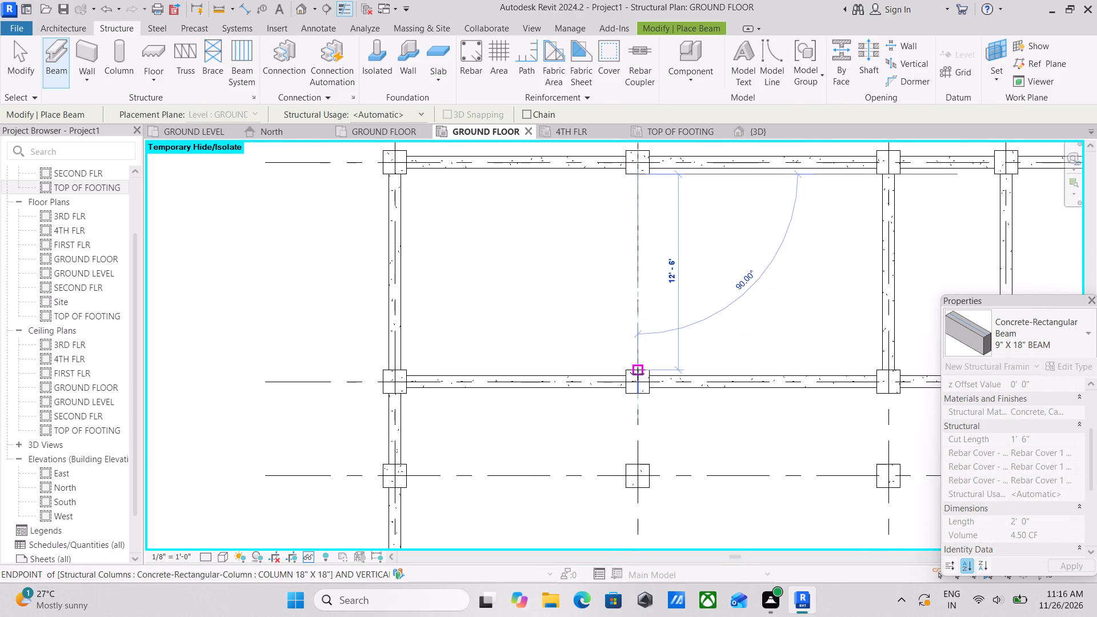
click(638, 374)
key(Escape)
Start the grid KK row with a beam between the grid AA and grid BB columns.
middle_drag(529, 282, 674, 313)
scroll(603, 305, down, 5)
middle_drag(663, 372, 607, 323)
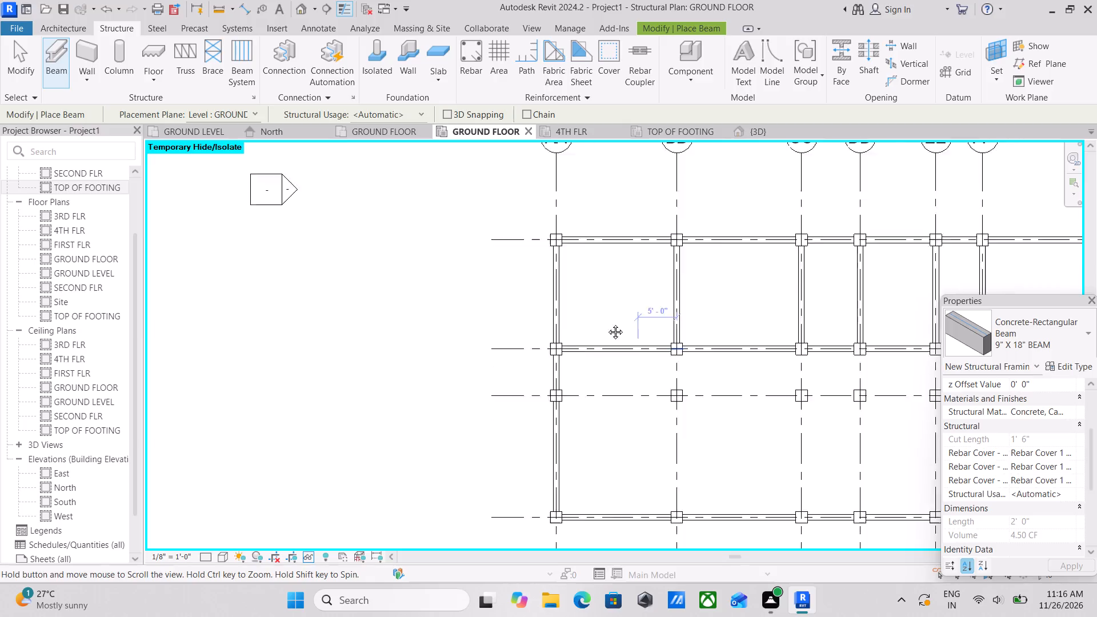
middle_drag(607, 323, 599, 316)
scroll(519, 365, up, 6)
scroll(467, 332, up, 3)
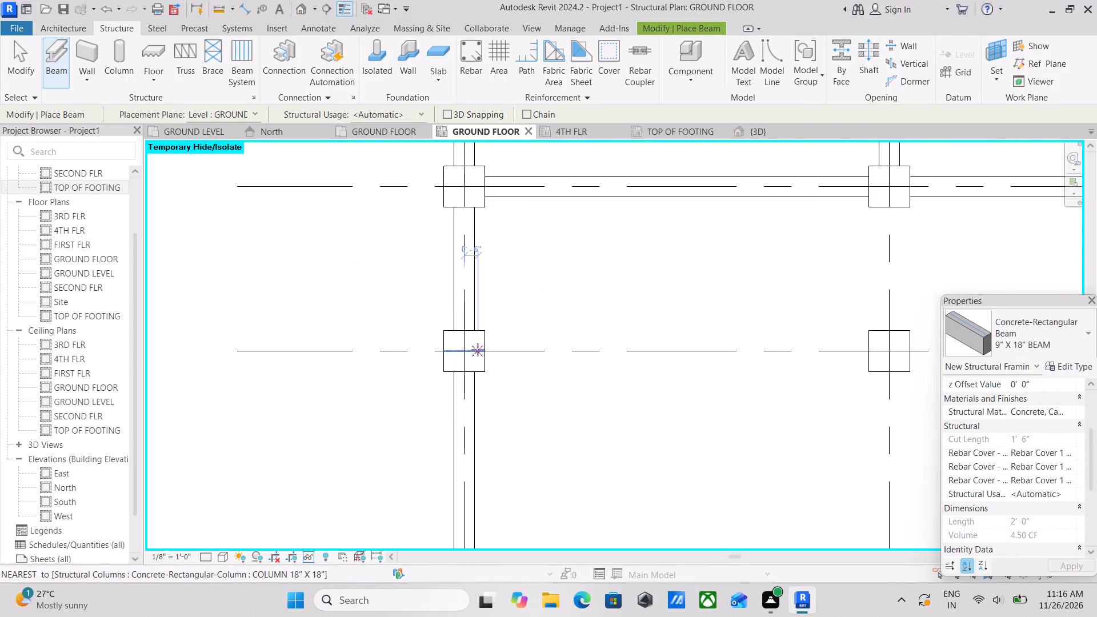
click(483, 352)
middle_drag(715, 370, 506, 354)
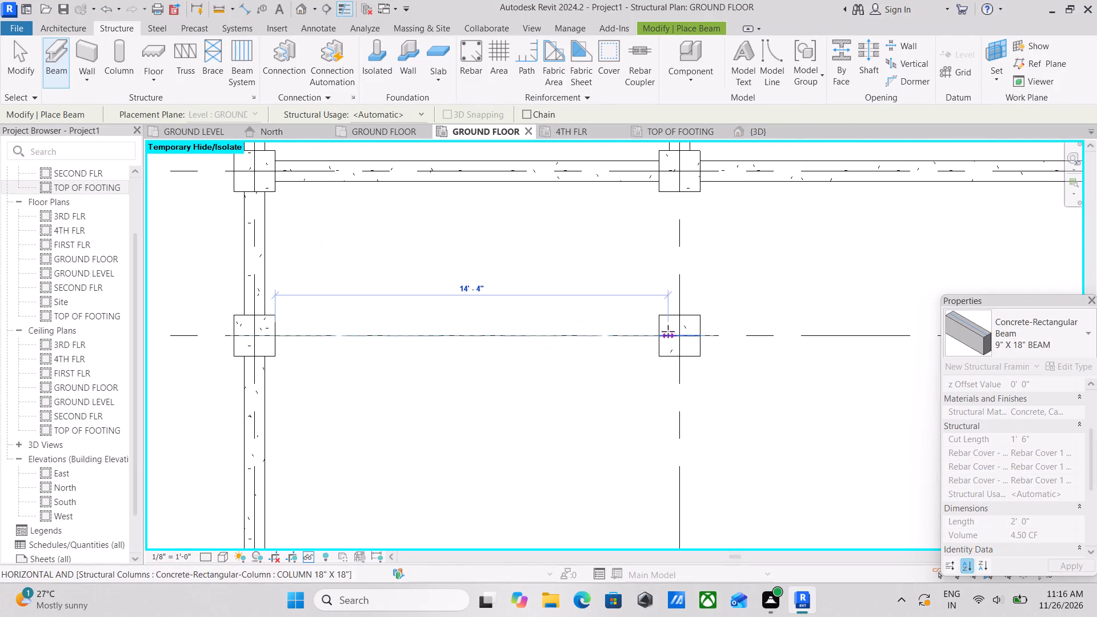
click(660, 340)
key(Escape)
Continue the grid KK row with a beam about 14'-6" long between the grid BB and grid CC columns.
scroll(718, 336, up, 3)
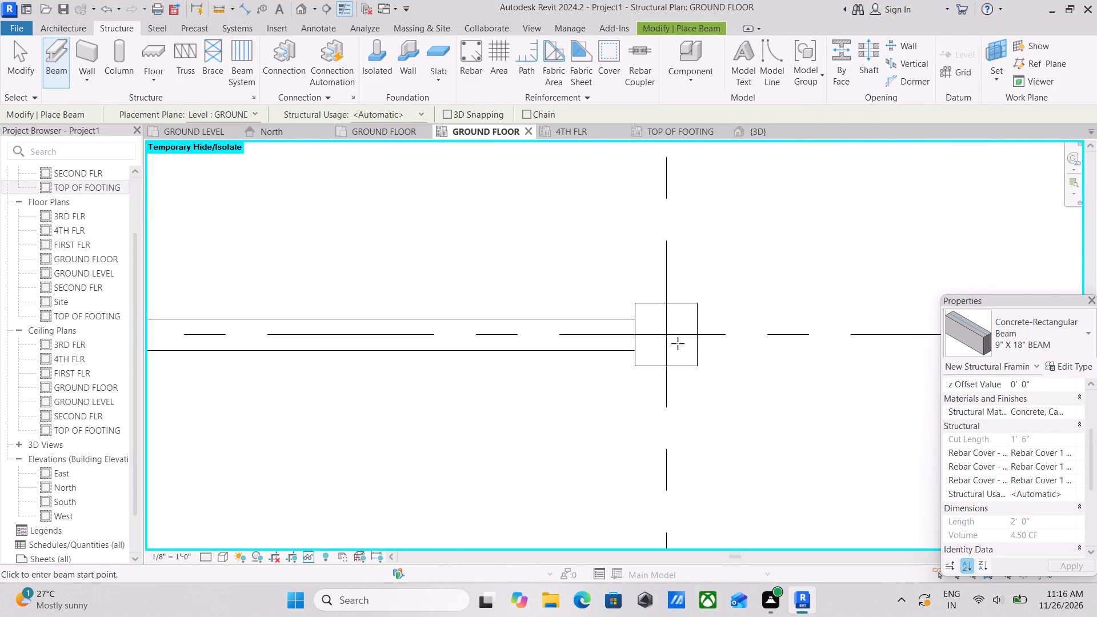
click(697, 334)
middle_drag(788, 325, 486, 311)
scroll(765, 334, down, 1)
middle_drag(765, 334, 456, 330)
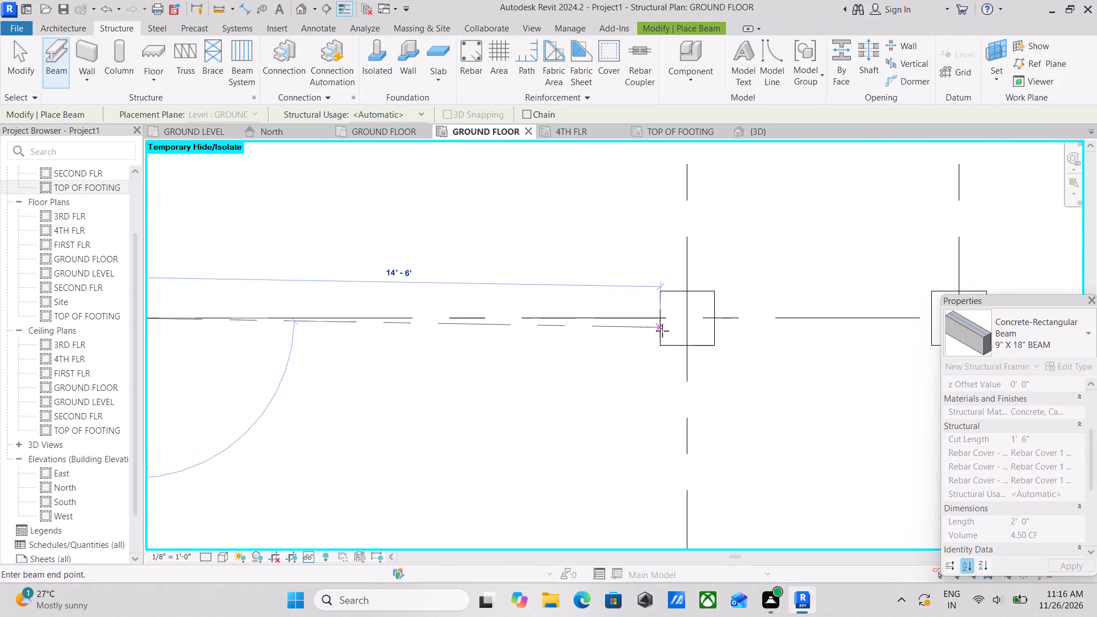
click(664, 320)
key(Escape)
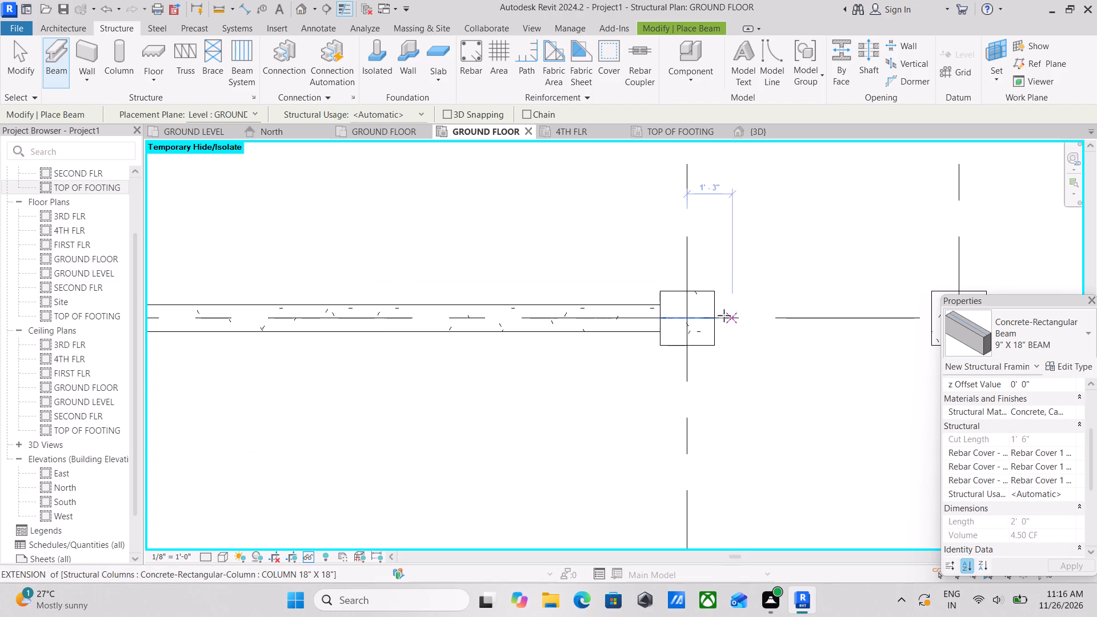
Continue the grid KK row with a beam across the short bay between the grid CC and grid DD columns.
click(711, 316)
middle_drag(790, 316, 667, 317)
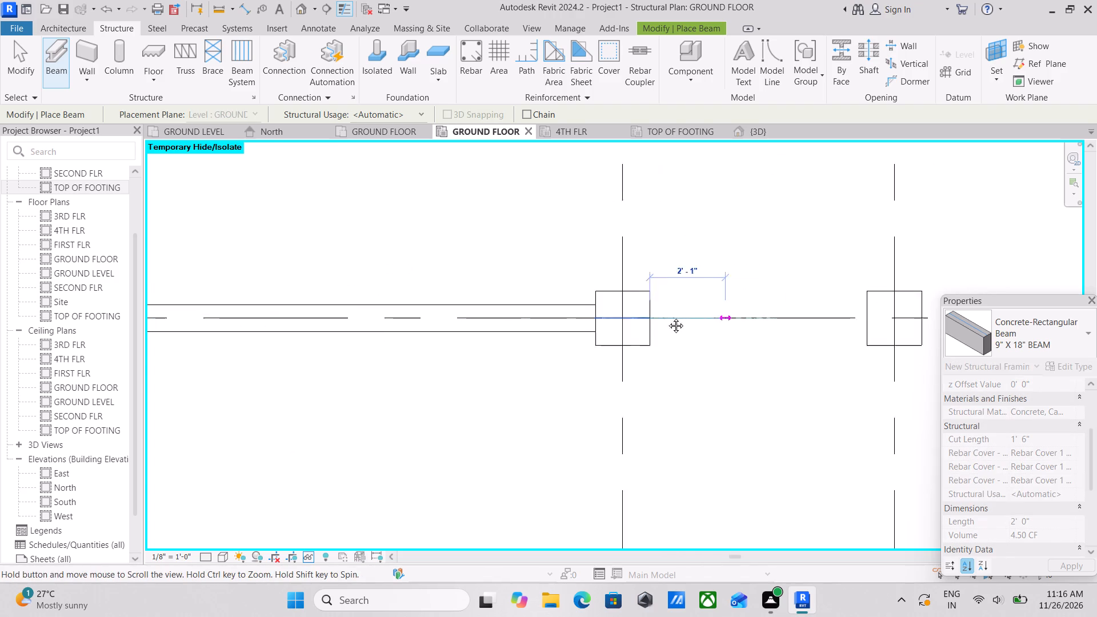
middle_drag(667, 317, 621, 318)
click(764, 320)
key(Escape)
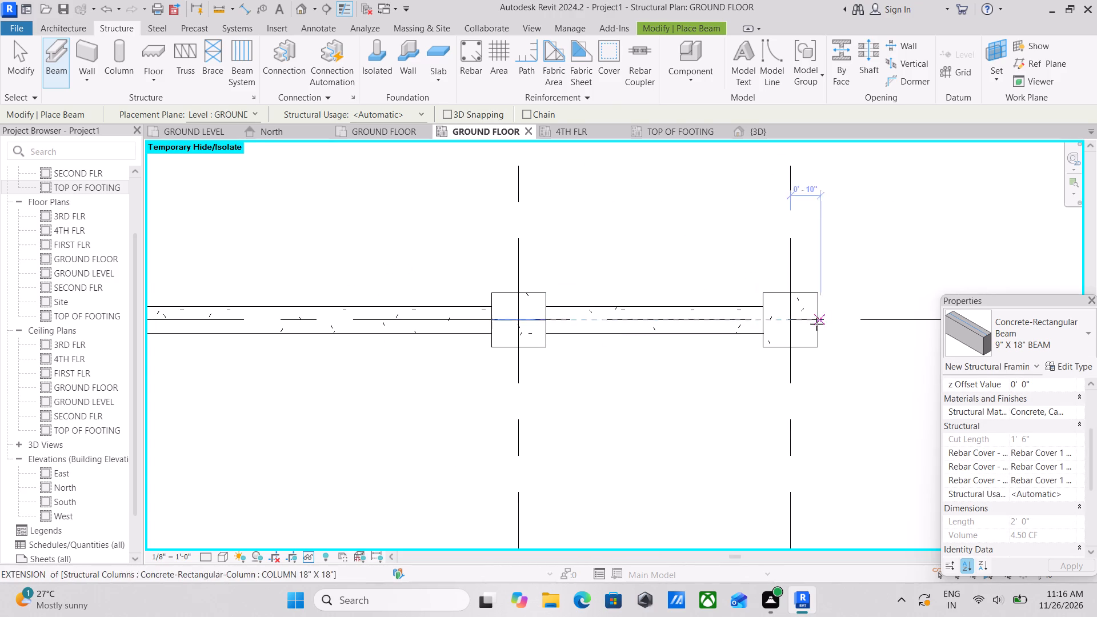
Continue the grid KK row with a beam between the grid DD and grid EE columns.
middle_drag(812, 324, 607, 323)
click(611, 322)
middle_drag(822, 320, 787, 323)
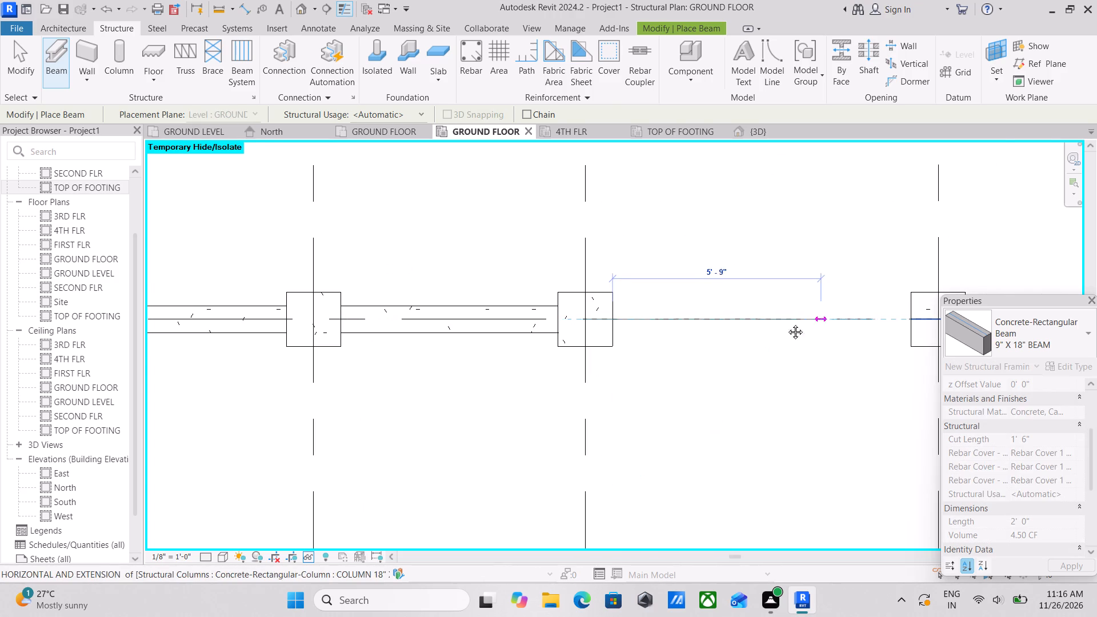
middle_drag(787, 323, 658, 324)
click(747, 326)
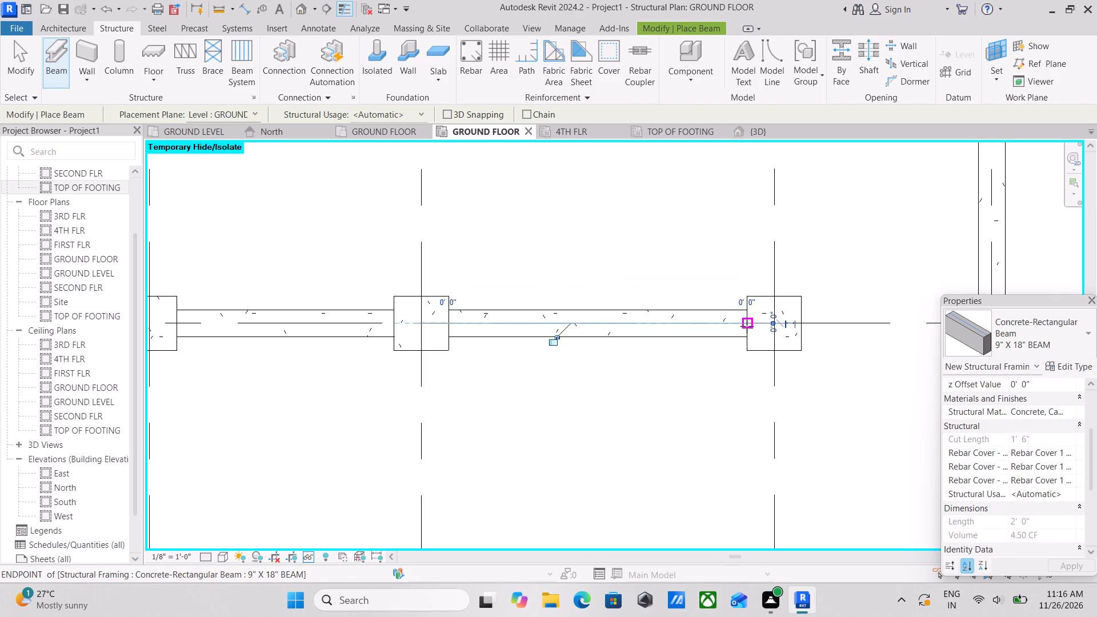
key(Escape)
Finish the grid KK row with a beam about 4'-6" long between the grid EE and grid FF columns.
middle_drag(860, 334, 742, 350)
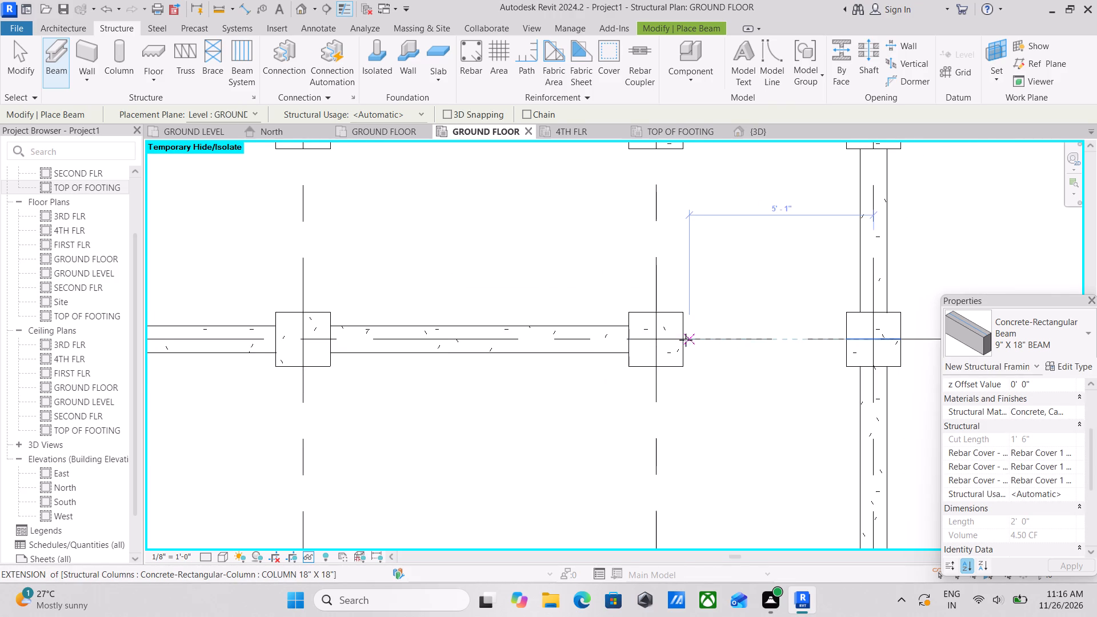
click(681, 339)
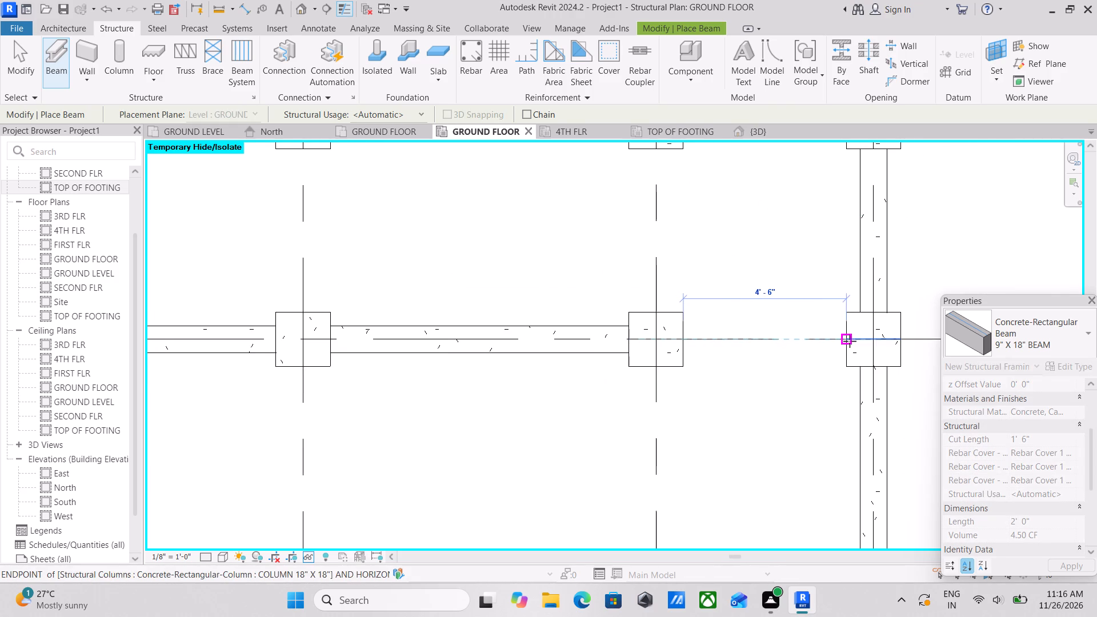
click(850, 341)
key(Escape)
Place a beam about 14'-0" long along grid BB from the grid LL column up to the grid KK column.
scroll(861, 331, down, 11)
middle_drag(575, 378, 785, 310)
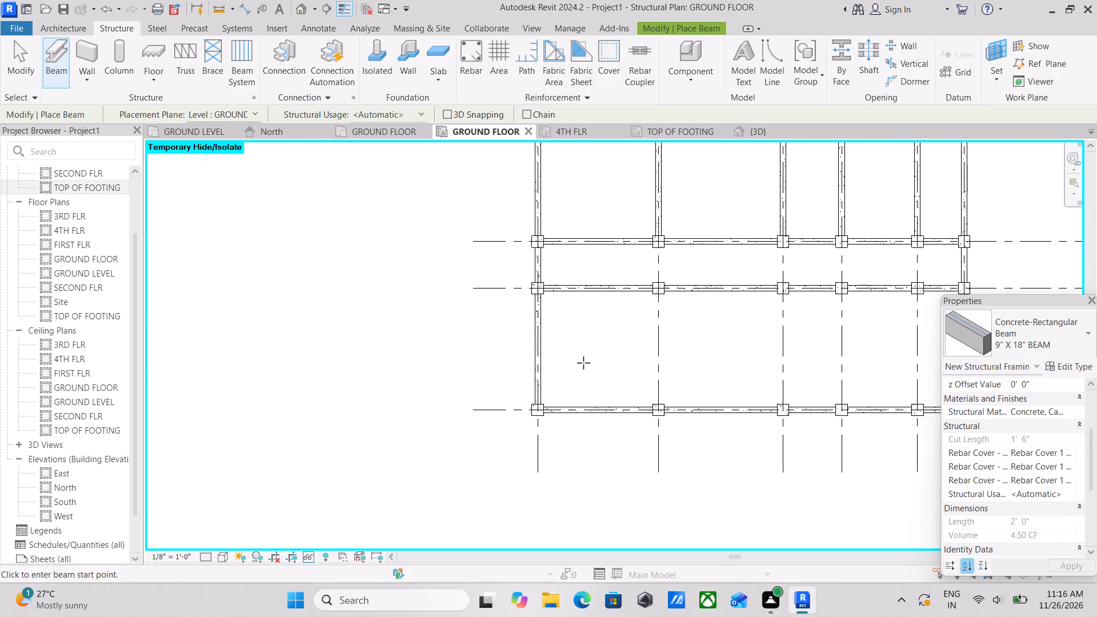
scroll(678, 401, up, 3)
click(650, 407)
middle_drag(639, 299, 647, 384)
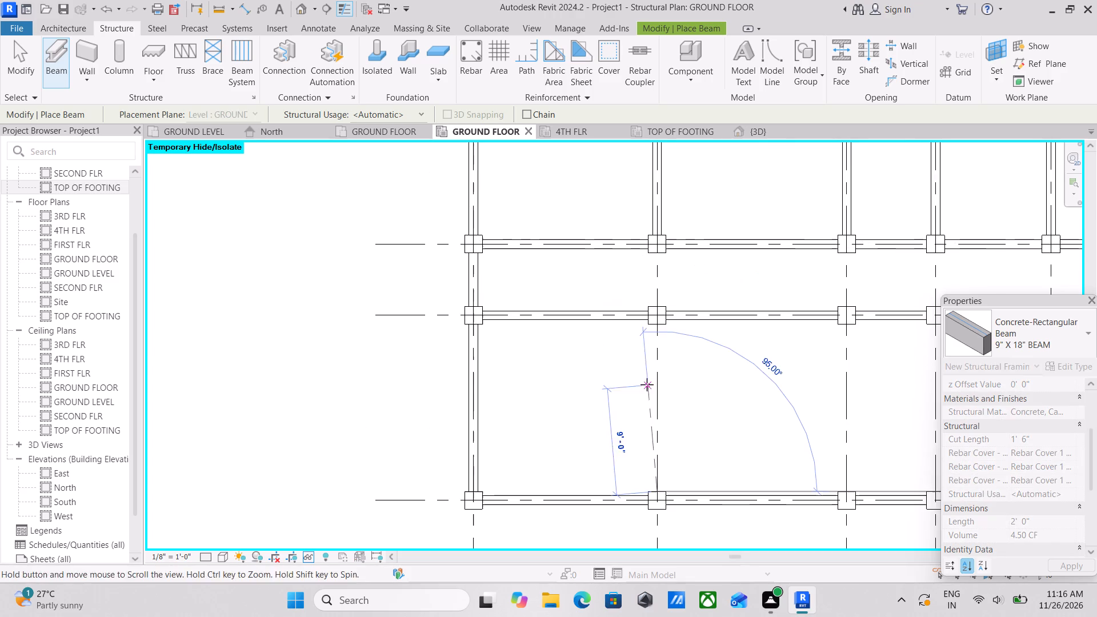
middle_drag(647, 384, 647, 384)
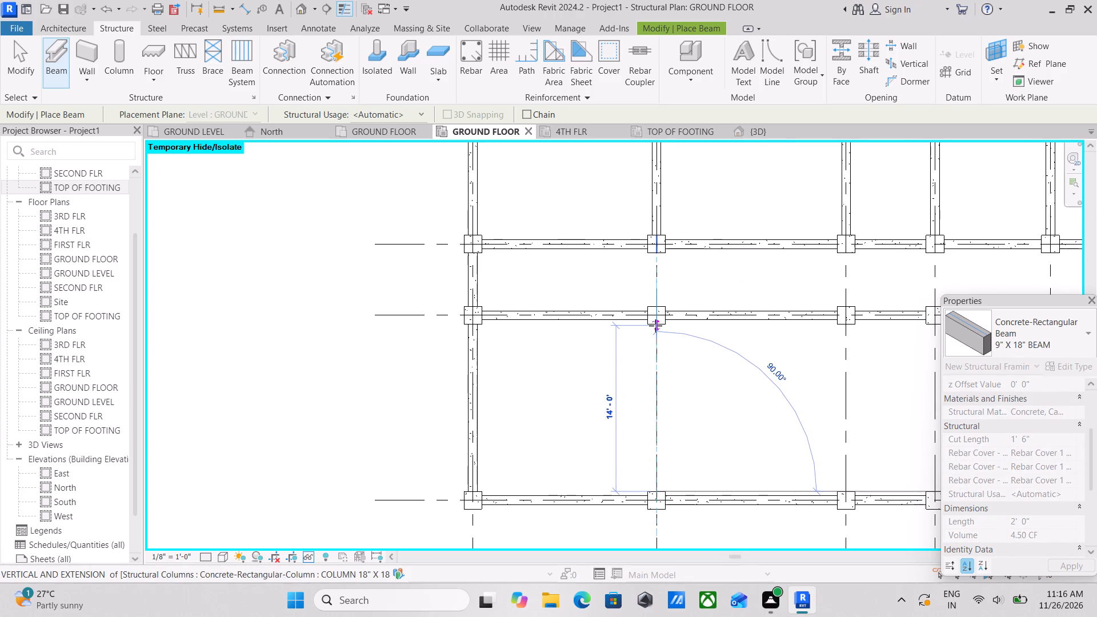
click(655, 324)
key(Escape)
Place a 9" X 18" beam along grid CC from the grid LL column up to the grid KK column.
middle_drag(858, 345, 638, 320)
scroll(661, 432, up, 4)
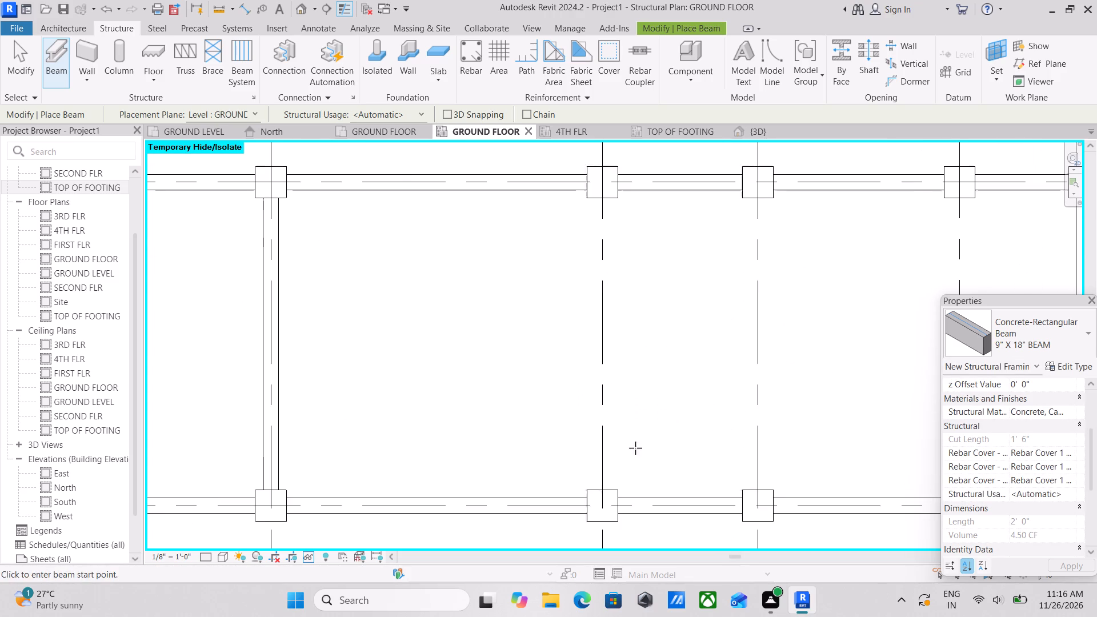
click(603, 494)
middle_drag(619, 372, 650, 492)
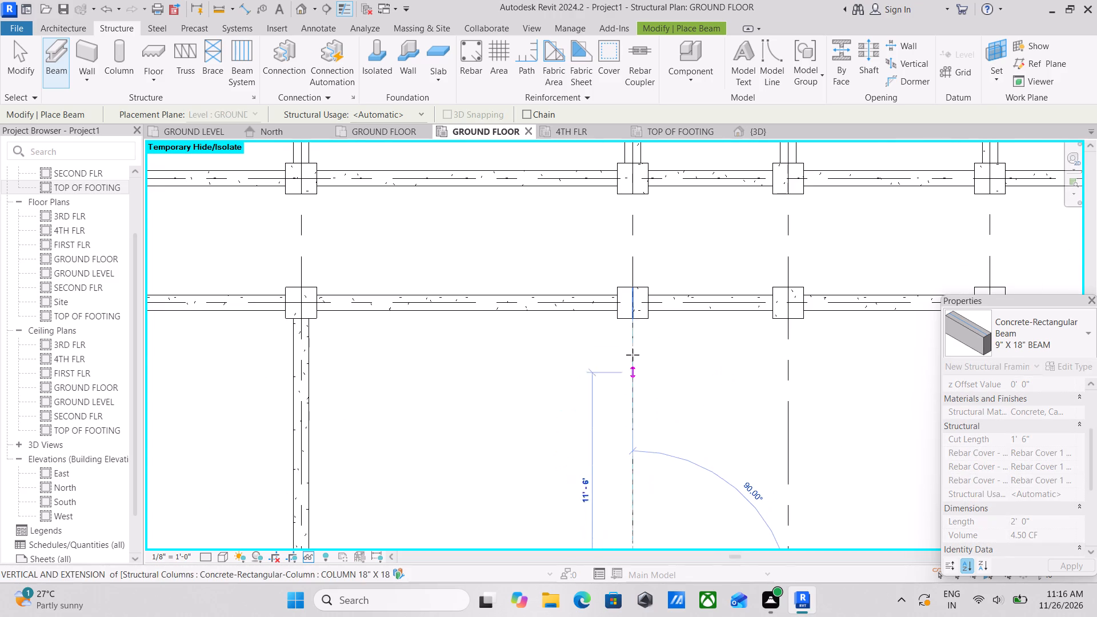
click(629, 316)
key(Escape)
Place a beam about 14'-1" long along grid DD from the grid LL column up to the grid KK column.
scroll(716, 388, down, 2)
middle_drag(706, 398, 688, 335)
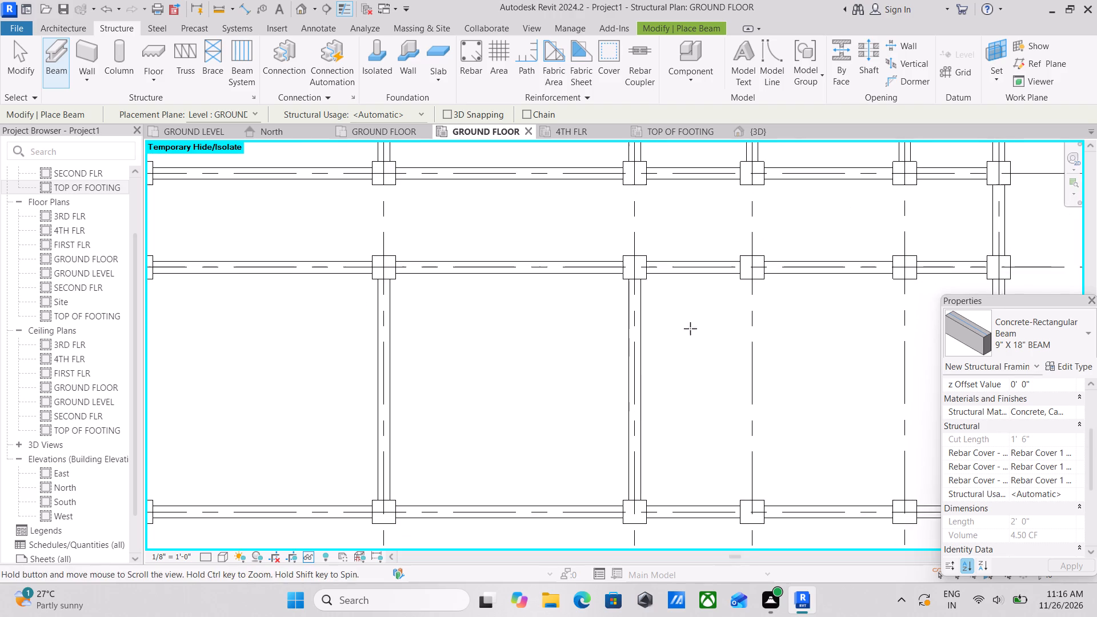
click(751, 495)
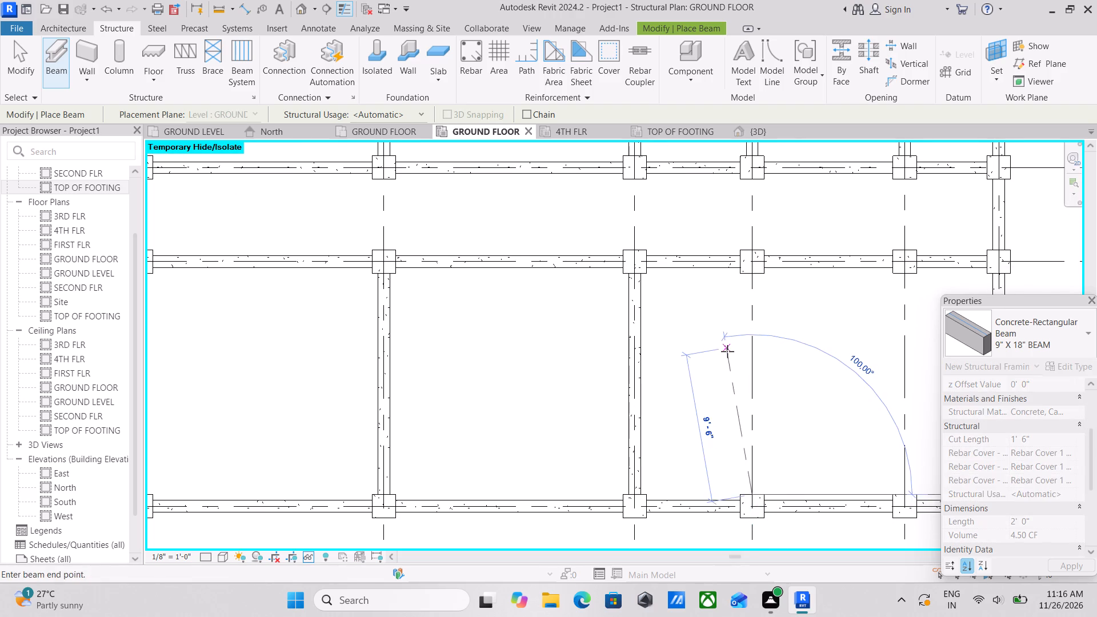
middle_drag(727, 351, 723, 463)
click(750, 384)
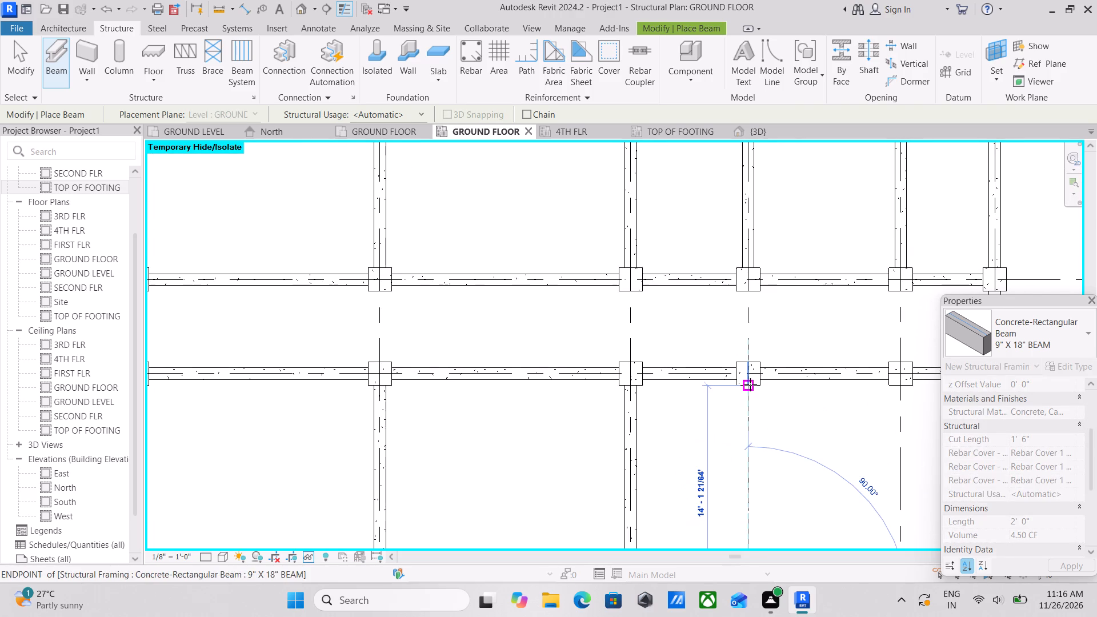
key(Escape)
Place a beam along grid EE from the grid LL column up to the grid KK column.
scroll(826, 392, down, 2)
middle_drag(816, 403, 742, 324)
scroll(815, 479, up, 2)
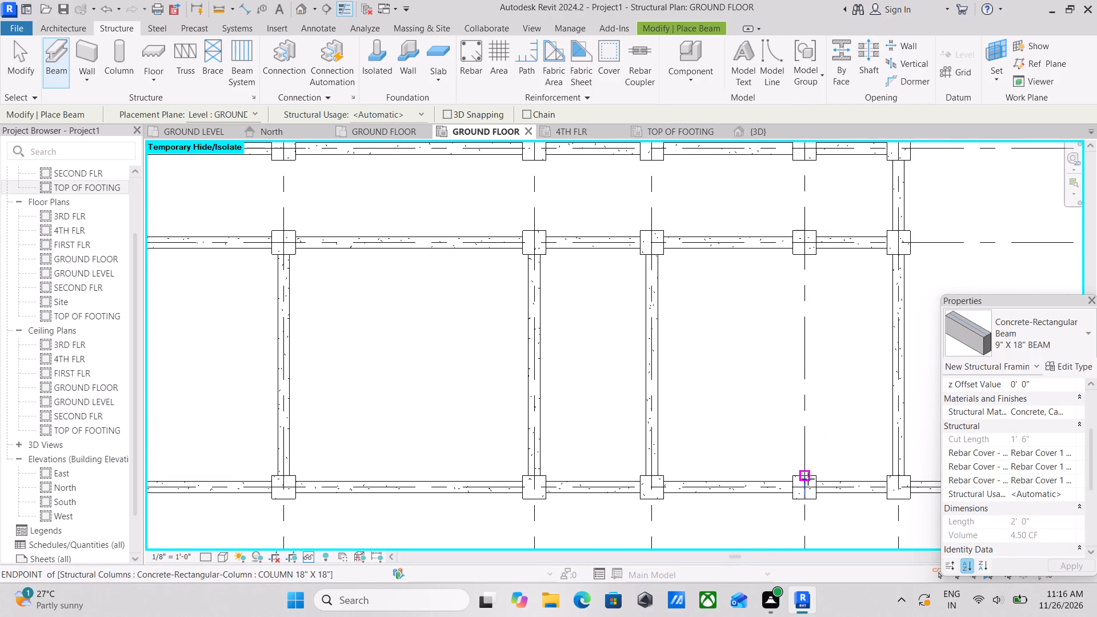
click(807, 478)
middle_drag(795, 350, 790, 444)
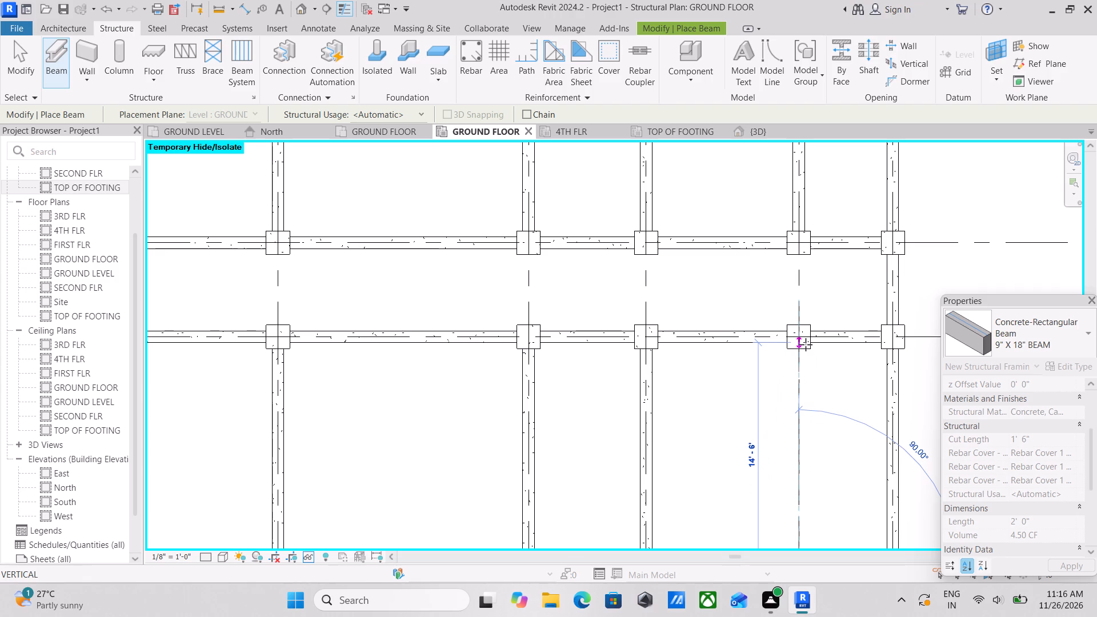
scroll(796, 346, up, 3)
click(796, 346)
key(Escape)
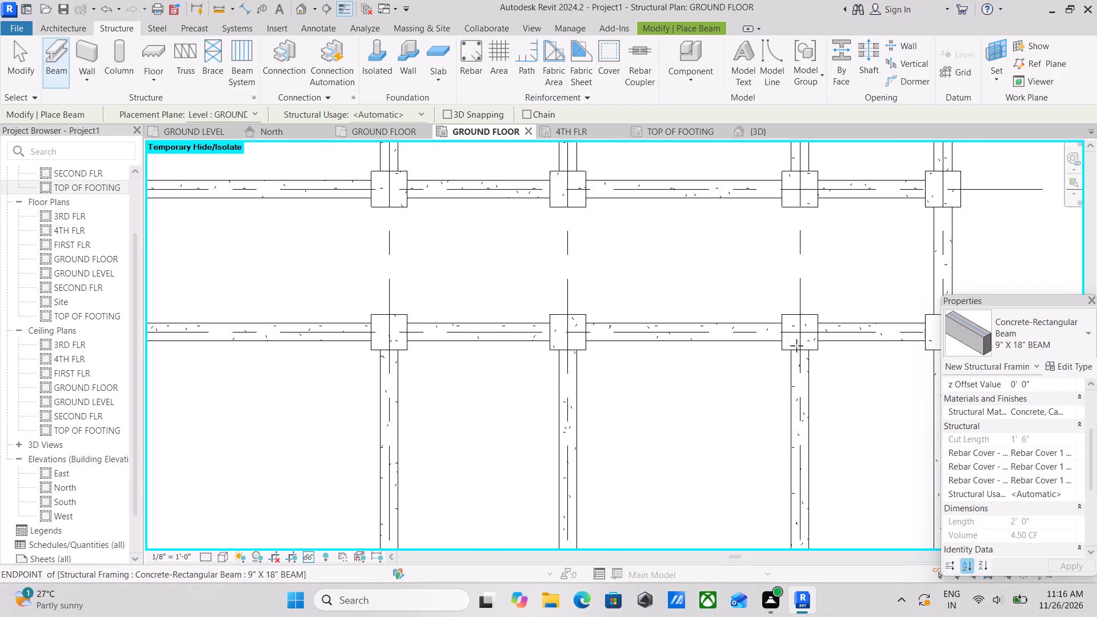
Extend the grid EE line with a beam about 4'-6" long from the grid KK column up to the grid JJ column.
scroll(796, 346, up, 1)
scroll(796, 346, down, 5)
middle_drag(796, 343, 787, 435)
scroll(792, 386, up, 3)
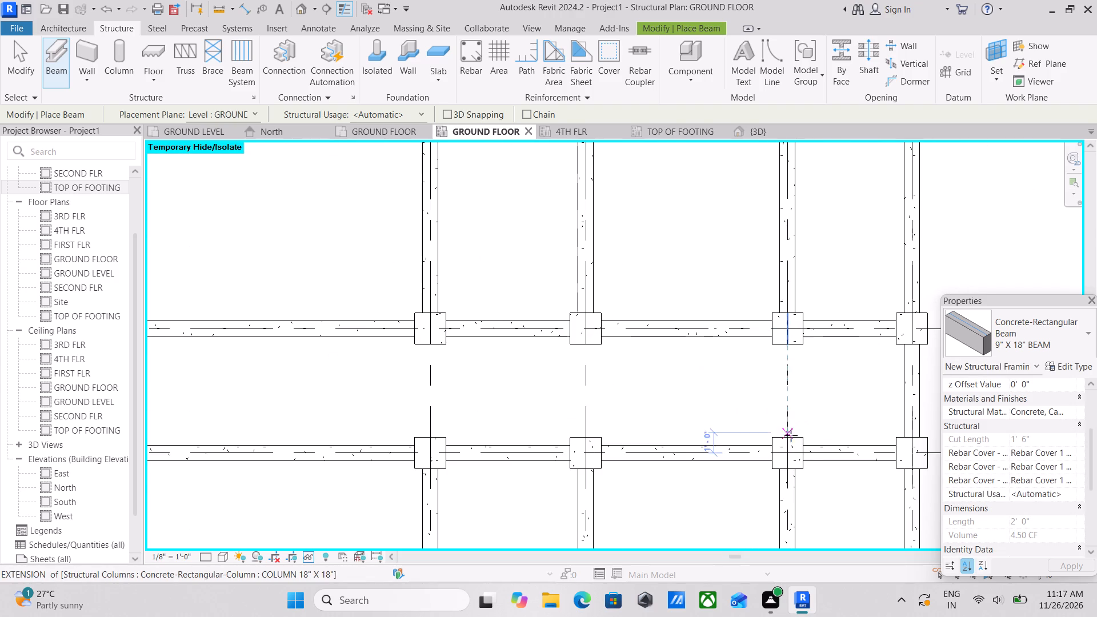
click(789, 439)
middle_drag(787, 351, 782, 381)
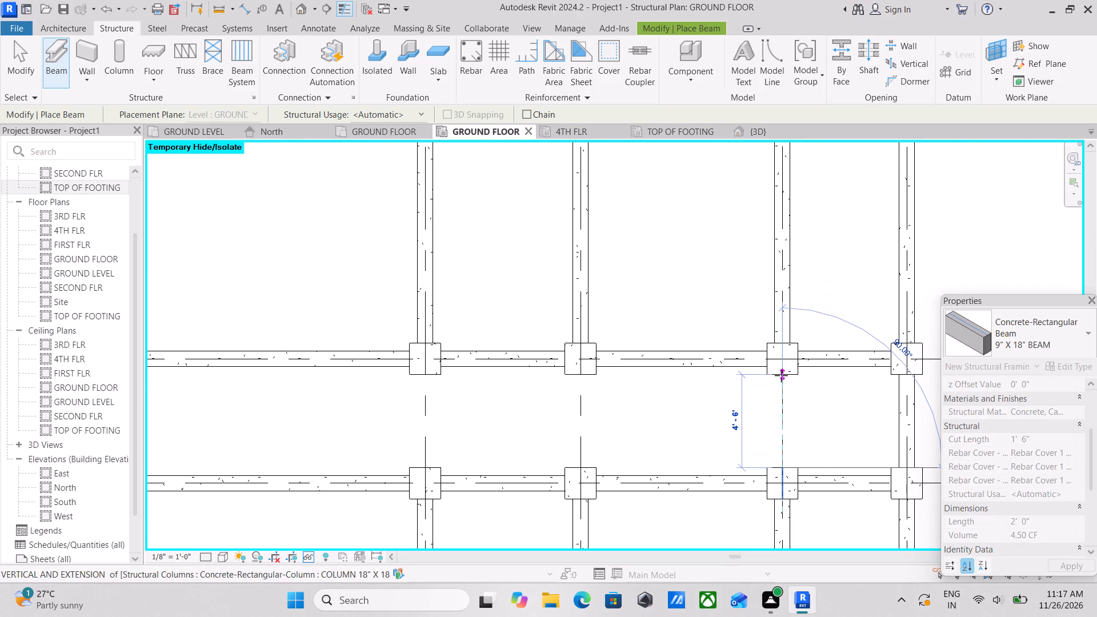
click(782, 371)
key(Escape)
Place a beam about 4'-6" long along grid DD from the grid JJ column down to the grid KK column.
middle_drag(634, 376, 782, 352)
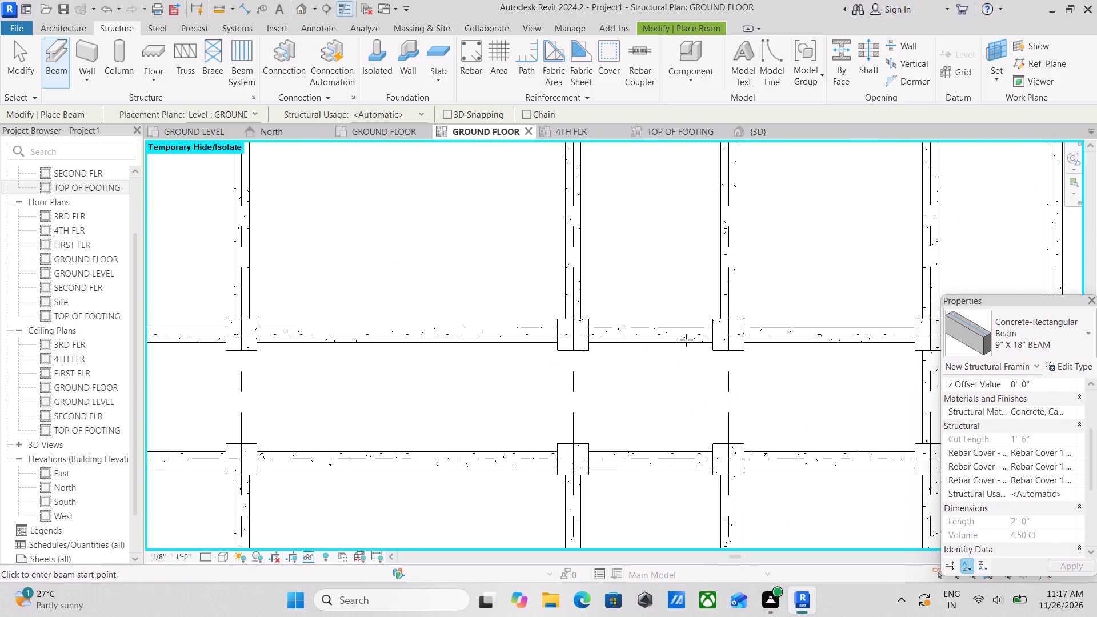
scroll(713, 344, up, 2)
click(735, 350)
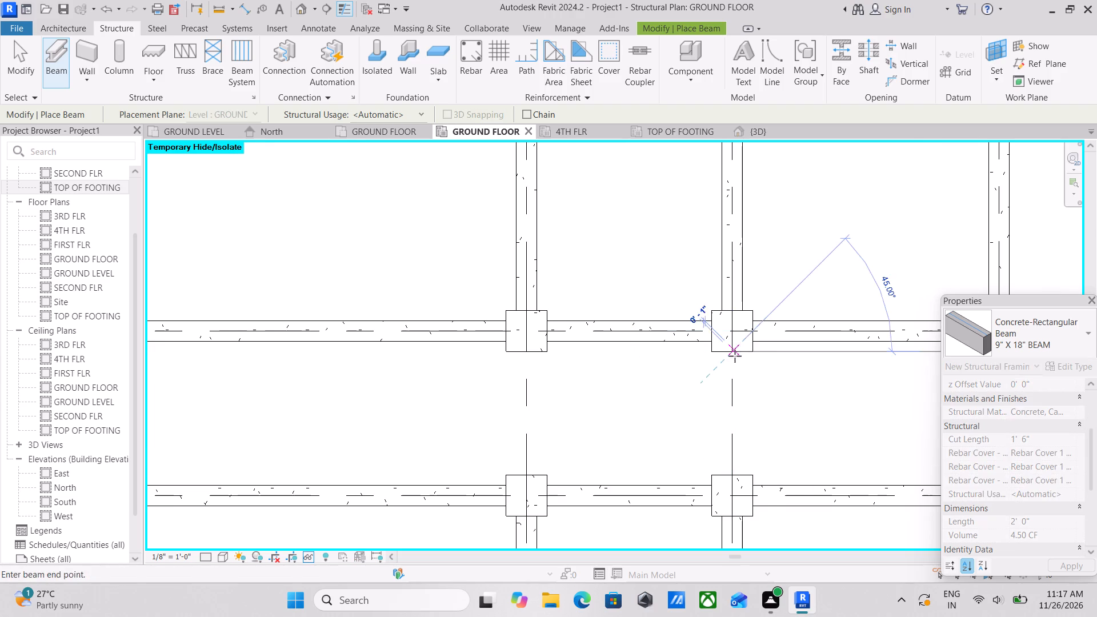
middle_drag(726, 439, 722, 405)
click(728, 444)
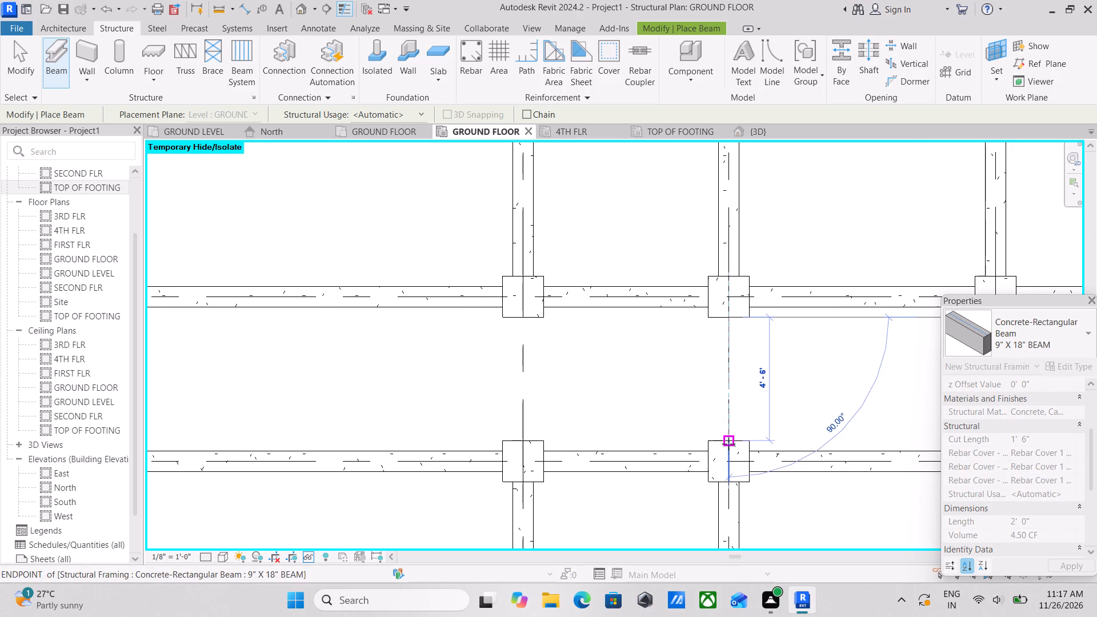
Place a beam about 4'-6" long along grid CC from the grid JJ column down to the grid KK column.
middle_drag(564, 400, 730, 379)
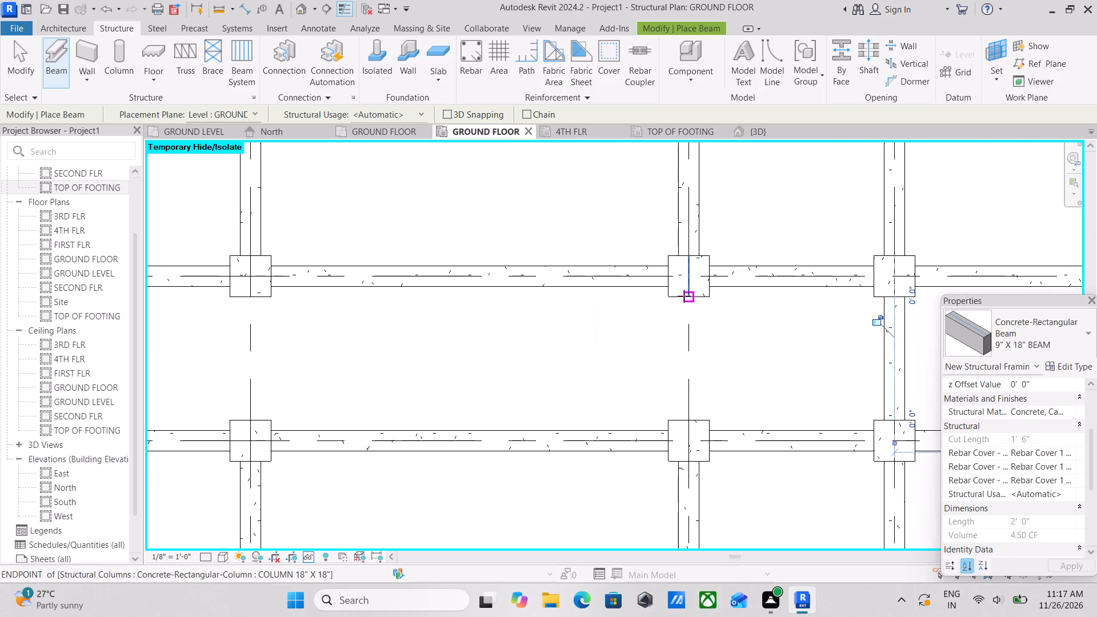
click(684, 296)
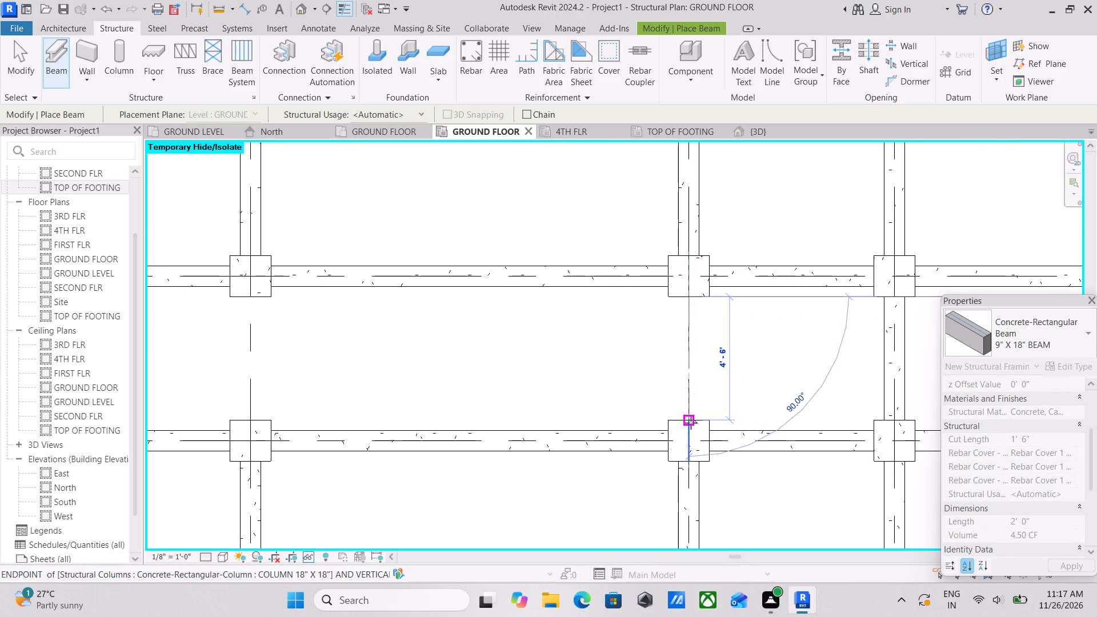
click(691, 423)
key(Escape)
Place a beam about 4'-6" long along grid BB from the grid JJ column down to the grid KK column.
scroll(724, 413, down, 4)
middle_drag(448, 355, 615, 358)
scroll(604, 340, up, 2)
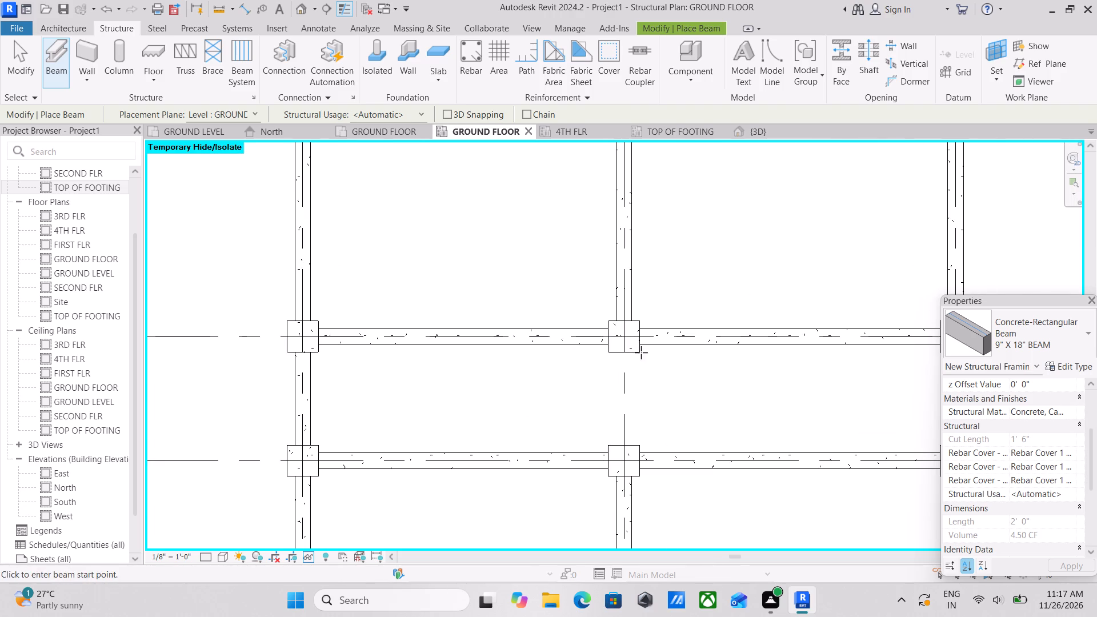
click(626, 349)
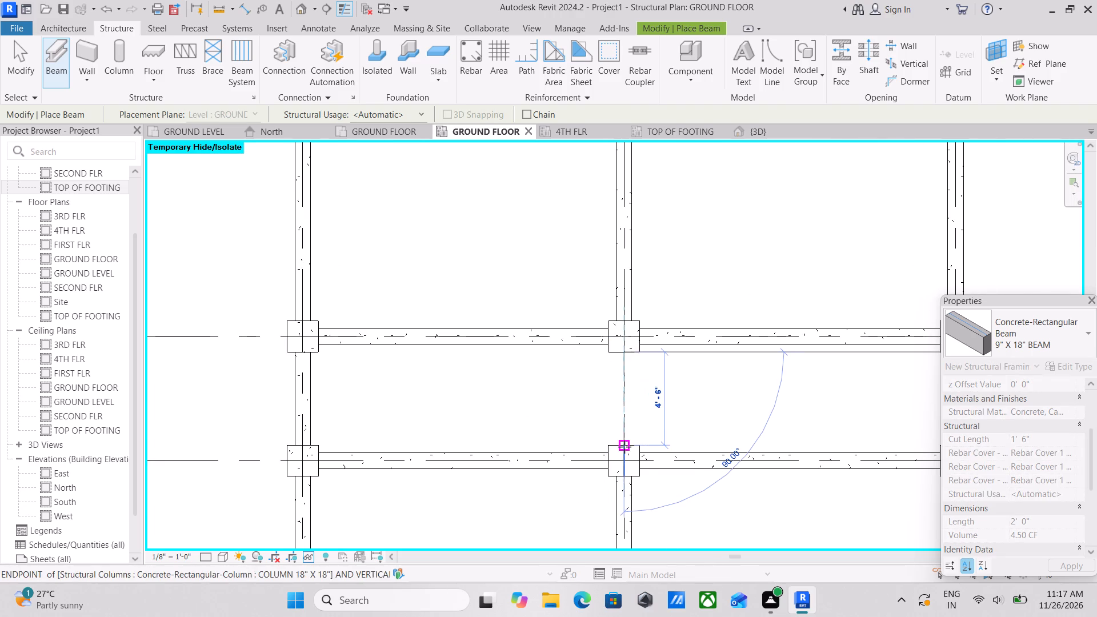
click(624, 447)
key(Escape)
scroll(497, 381, down, 8)
key(Escape)
Continue the grid JJ row with a 9" X 18" beam about 21'-6" long from the grid FF column to the grid GG column.
scroll(518, 358, down, 1)
middle_drag(518, 358, 531, 414)
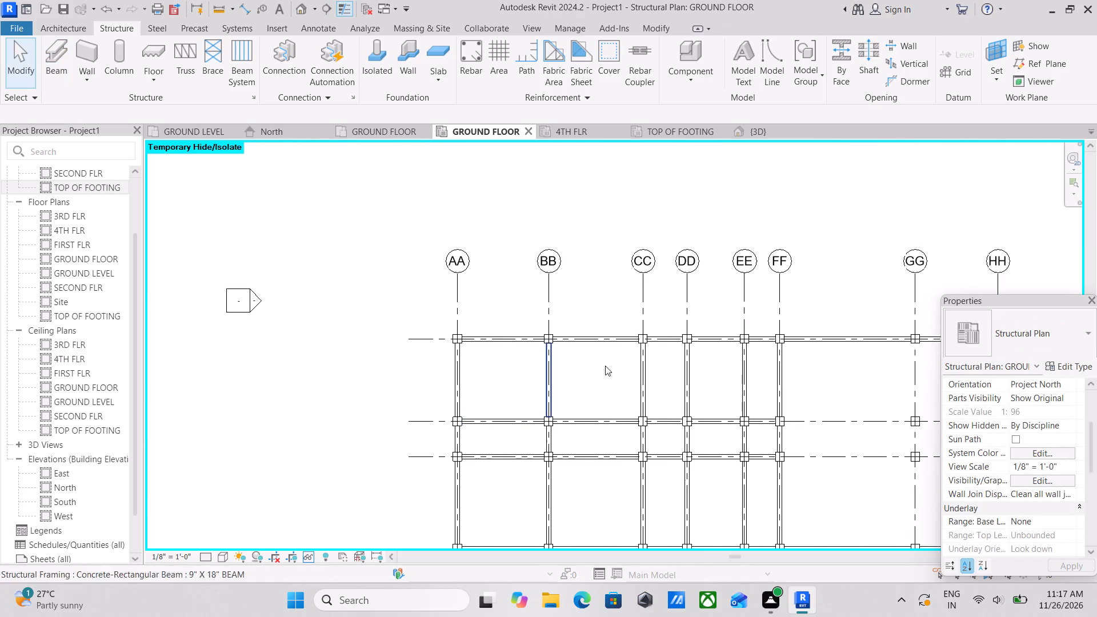
scroll(623, 354, down, 3)
scroll(785, 406, up, 3)
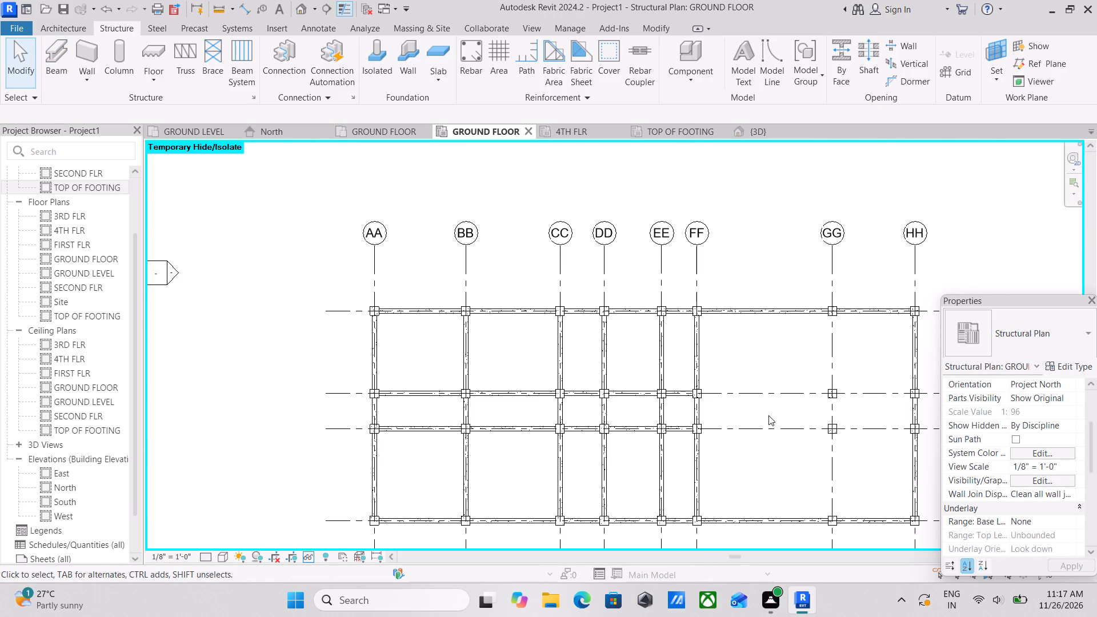
scroll(666, 422, up, 1)
middle_drag(575, 358, 659, 426)
text(BM)
scroll(762, 468, down, 1)
middle_drag(756, 464, 747, 461)
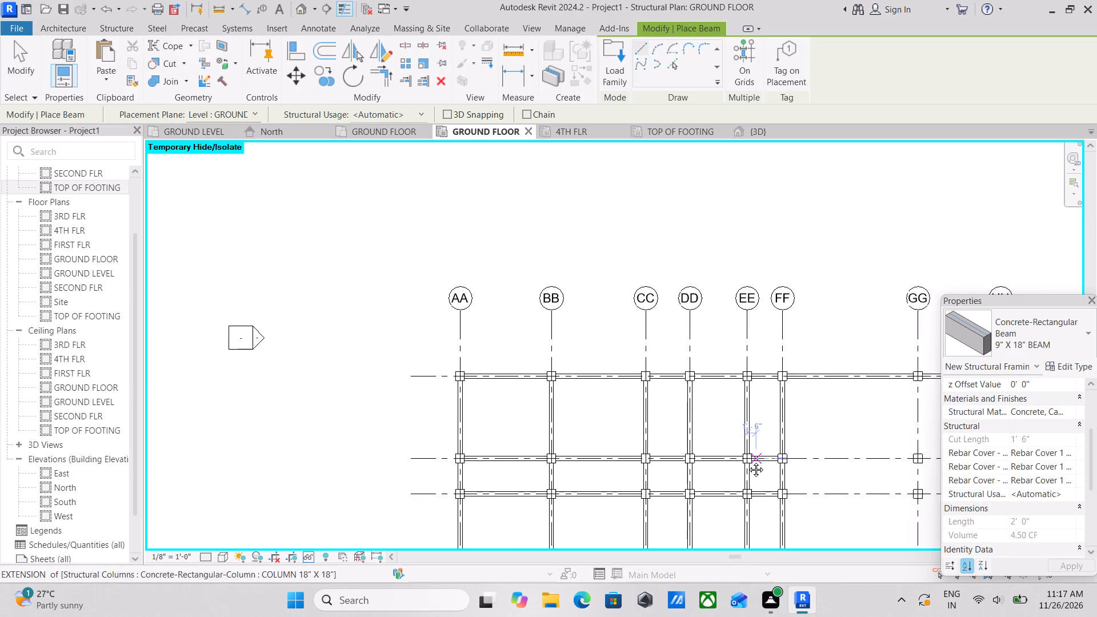
middle_drag(747, 461, 601, 428)
scroll(669, 425, up, 8)
click(630, 416)
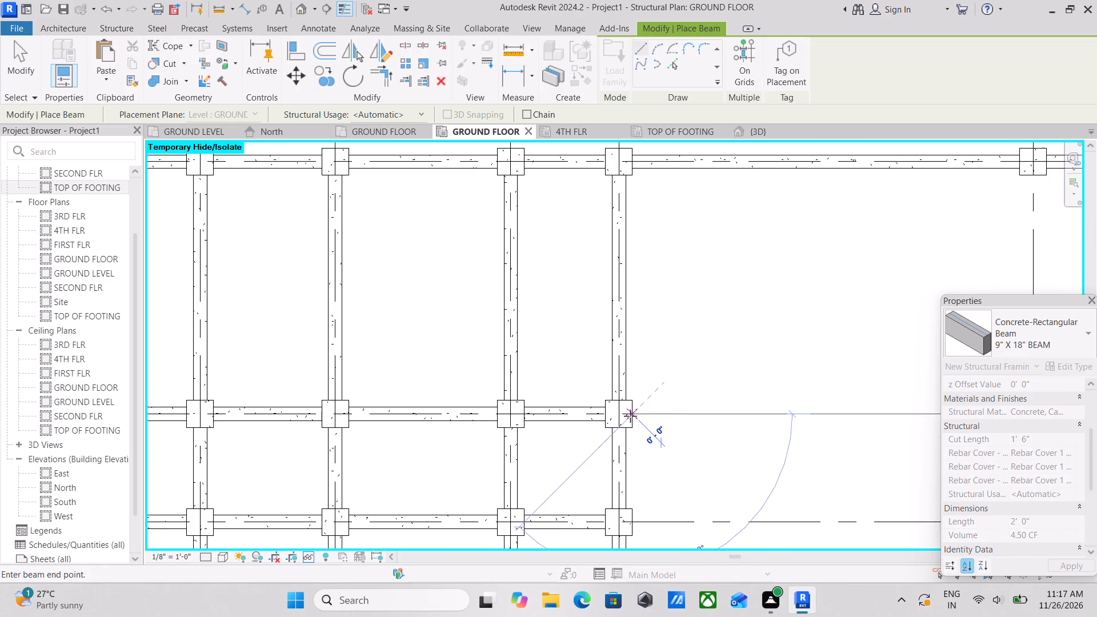
middle_drag(711, 412, 554, 421)
middle_drag(709, 424, 645, 434)
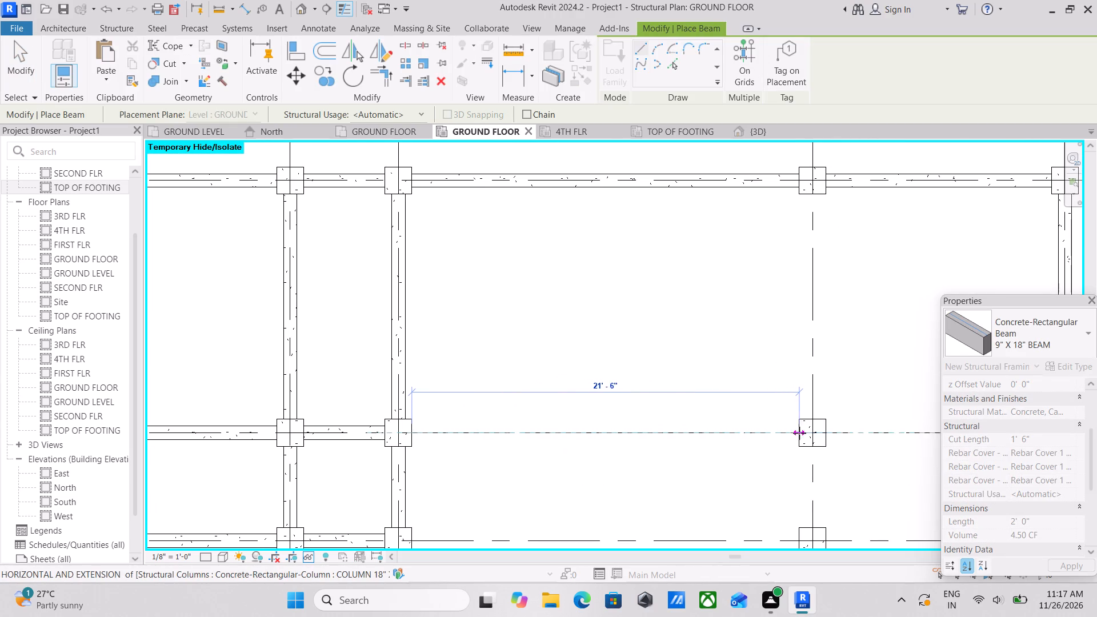
click(804, 435)
Finish the grid JJ row with a beam about 12'-6" long from the grid GG column to the grid HH column.
middle_drag(796, 435, 643, 440)
scroll(694, 443, up, 9)
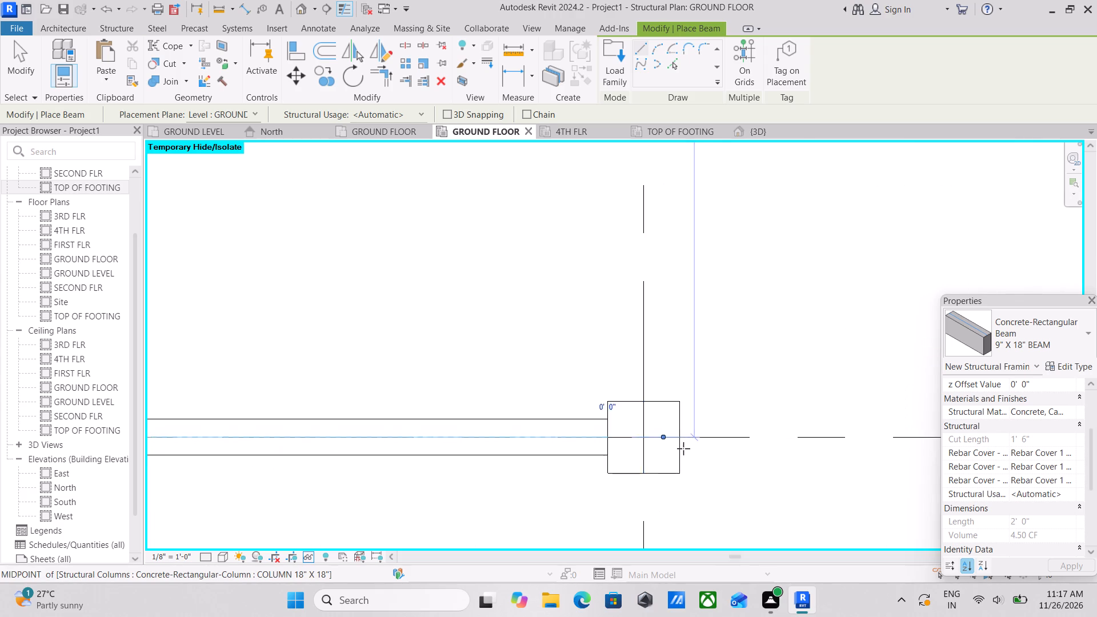
scroll(683, 448, up, 10)
click(661, 427)
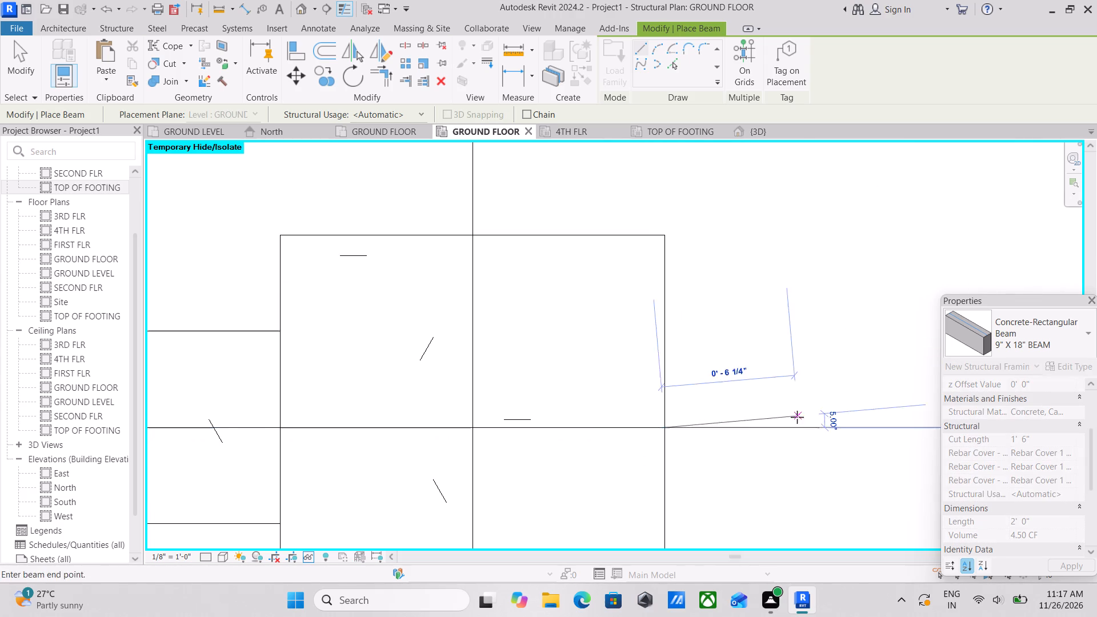
middle_drag(787, 417, 542, 416)
scroll(709, 421, down, 3)
middle_drag(709, 421, 418, 423)
middle_drag(727, 430, 429, 411)
middle_drag(794, 422, 656, 421)
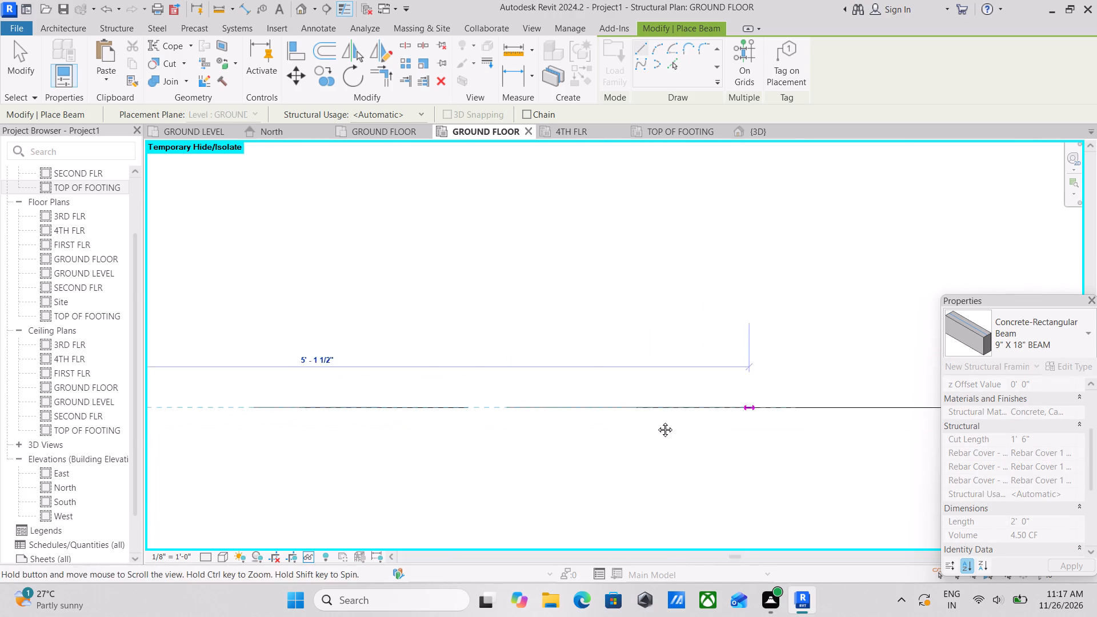
middle_drag(656, 421, 557, 418)
scroll(736, 386, down, 10)
middle_drag(801, 391, 587, 411)
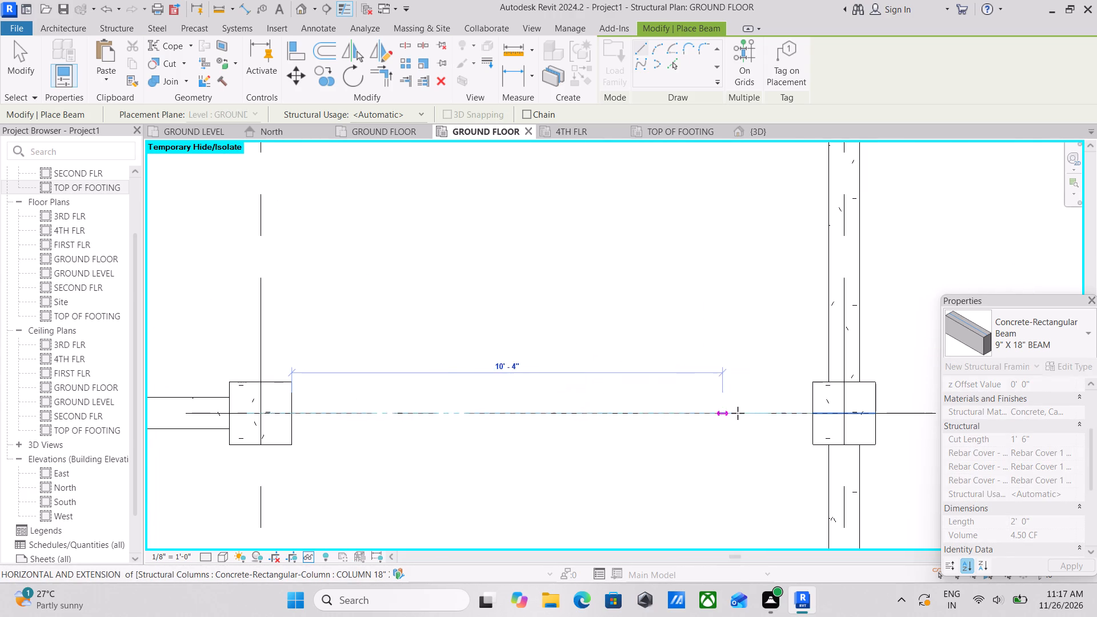
click(816, 412)
key(Escape)
Place a beam about 12'-6" long along grid KK from the grid HH column back to the grid GG column.
scroll(499, 380, down, 4)
scroll(296, 404, down, 2)
middle_drag(298, 404, 598, 340)
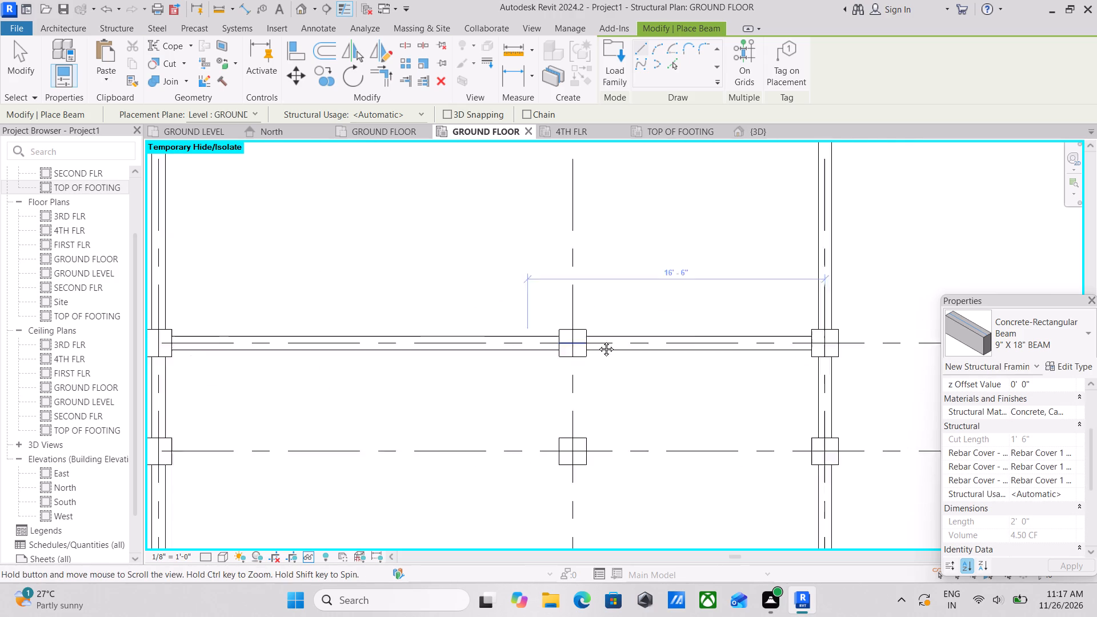
middle_drag(598, 340, 598, 339)
scroll(626, 426, up, 3)
scroll(708, 424, down, 3)
middle_drag(703, 419, 509, 384)
scroll(690, 394, up, 3)
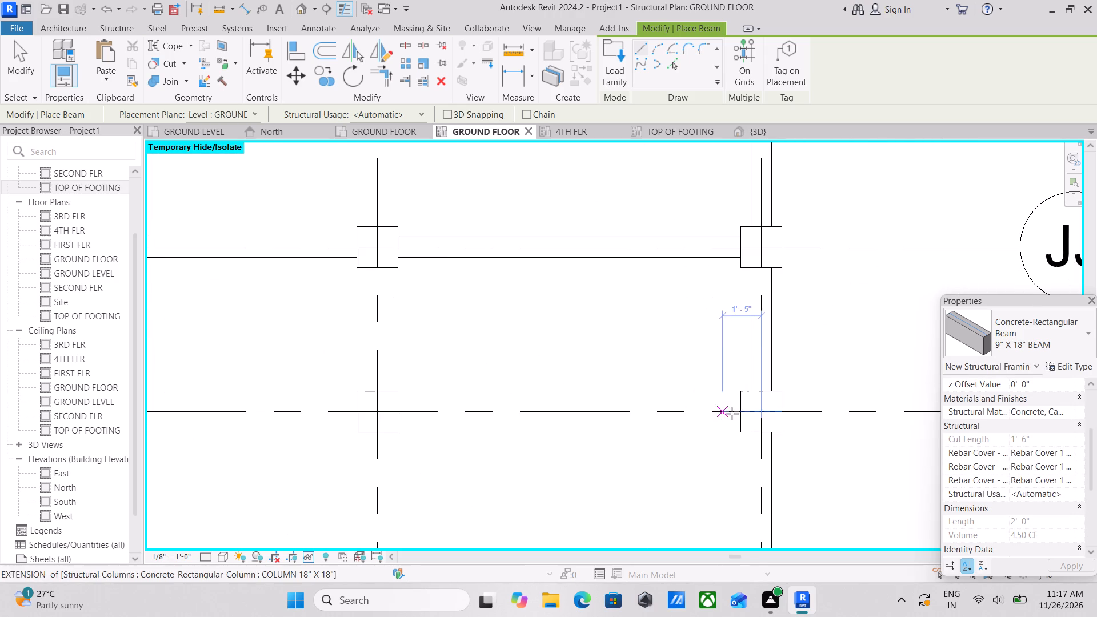
click(744, 415)
middle_drag(475, 415, 630, 416)
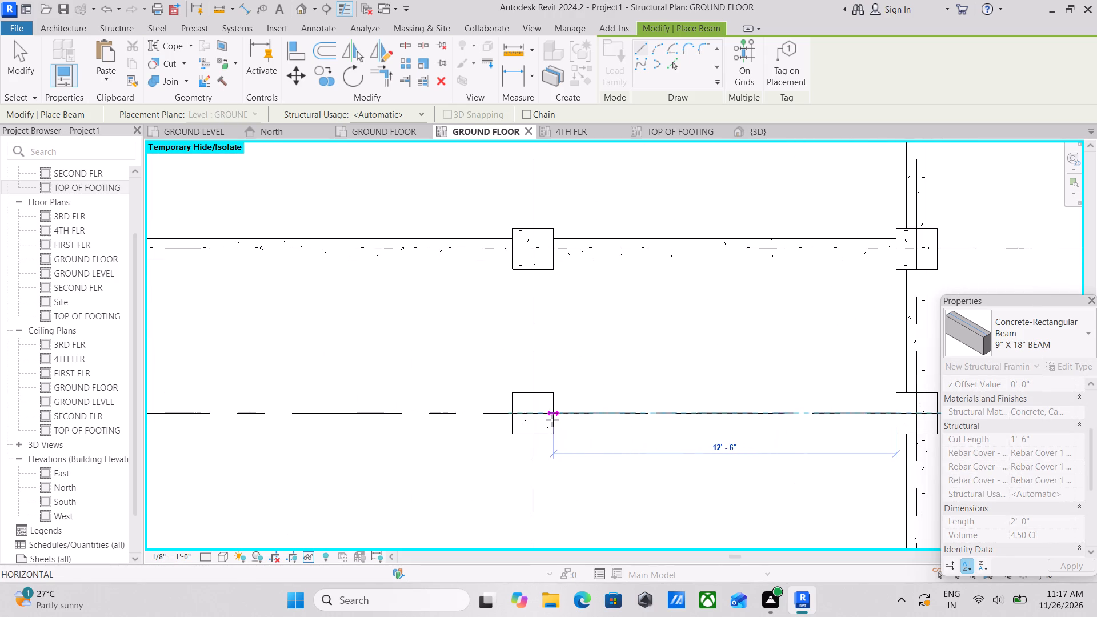
click(552, 413)
key(Escape)
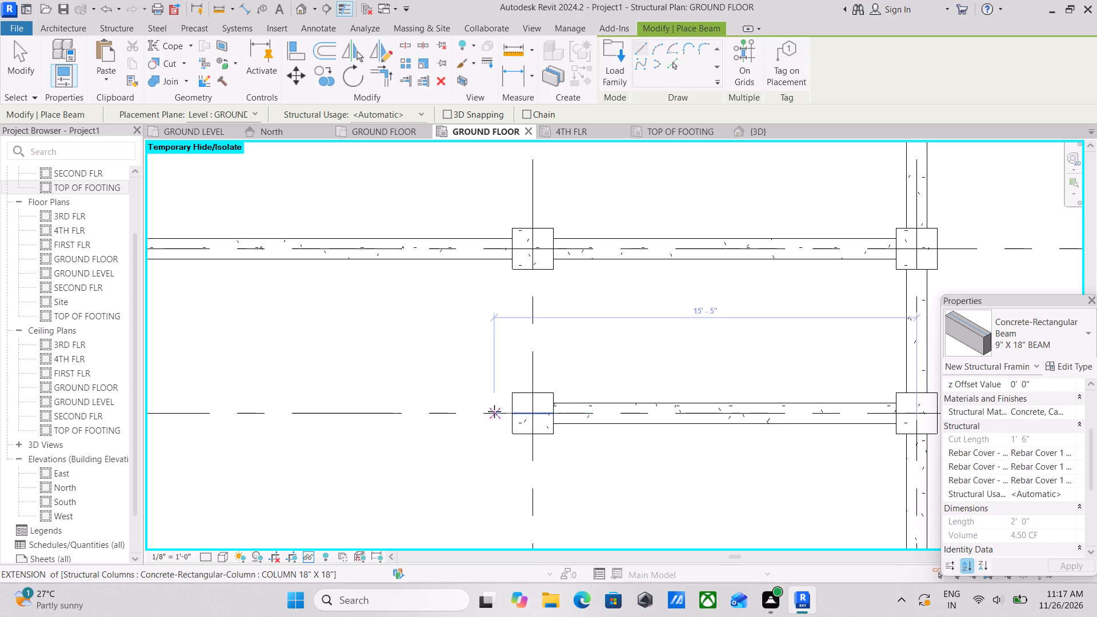
Close the remaining gap in the grid KK row with a beam from the grid GG column to the grid FF column.
scroll(494, 411, up, 3)
click(526, 416)
middle_drag(430, 416, 834, 417)
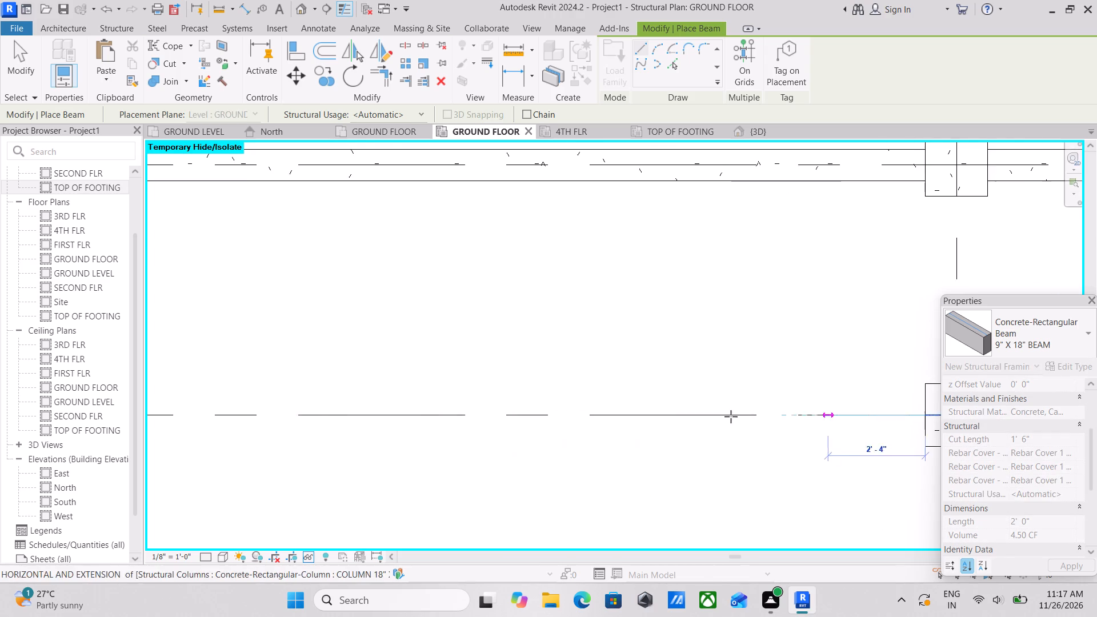
middle_drag(319, 416, 826, 403)
click(533, 405)
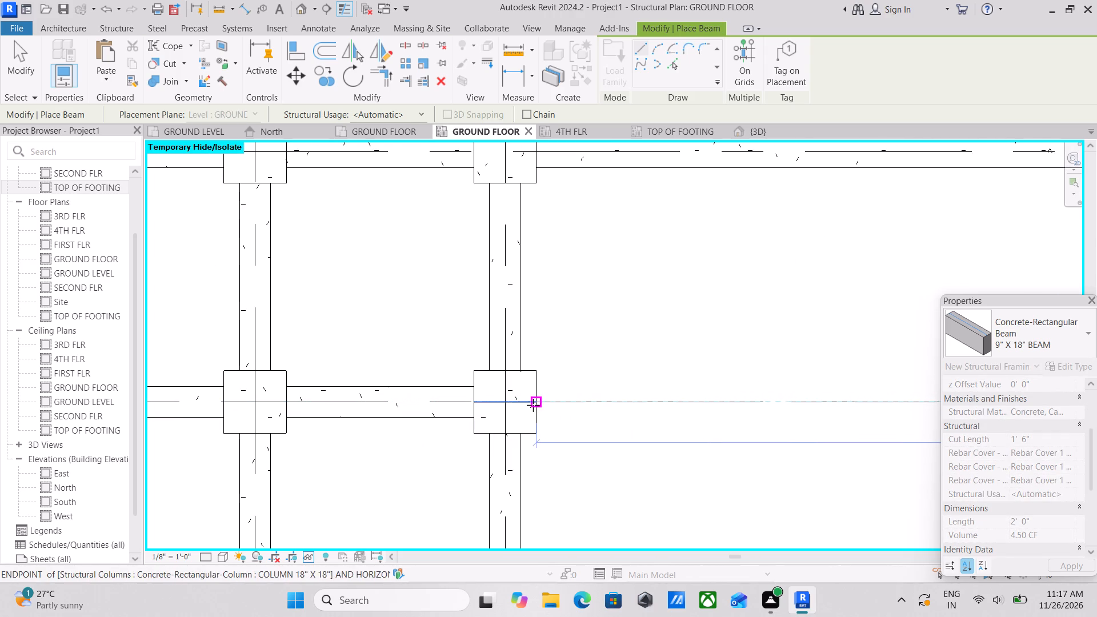
key(Escape)
Place a 9" X 18" beam along grid GG from the grid LL column to the grid KK column.
scroll(537, 403, down, 8)
scroll(552, 481, down, 2)
middle_drag(552, 481, 562, 366)
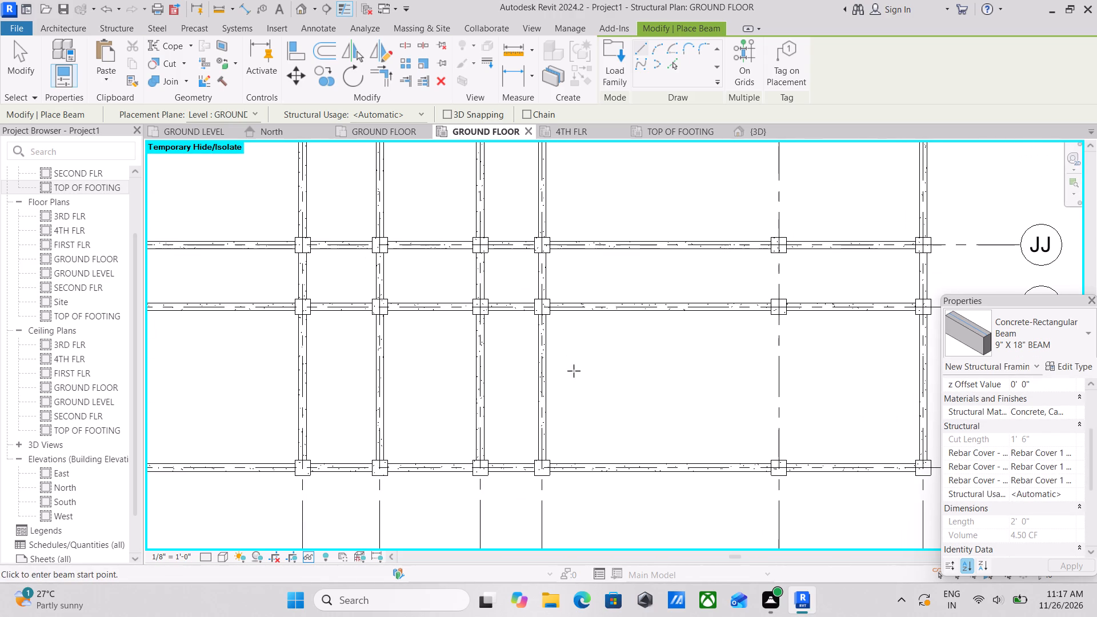
scroll(780, 462, up, 6)
click(774, 459)
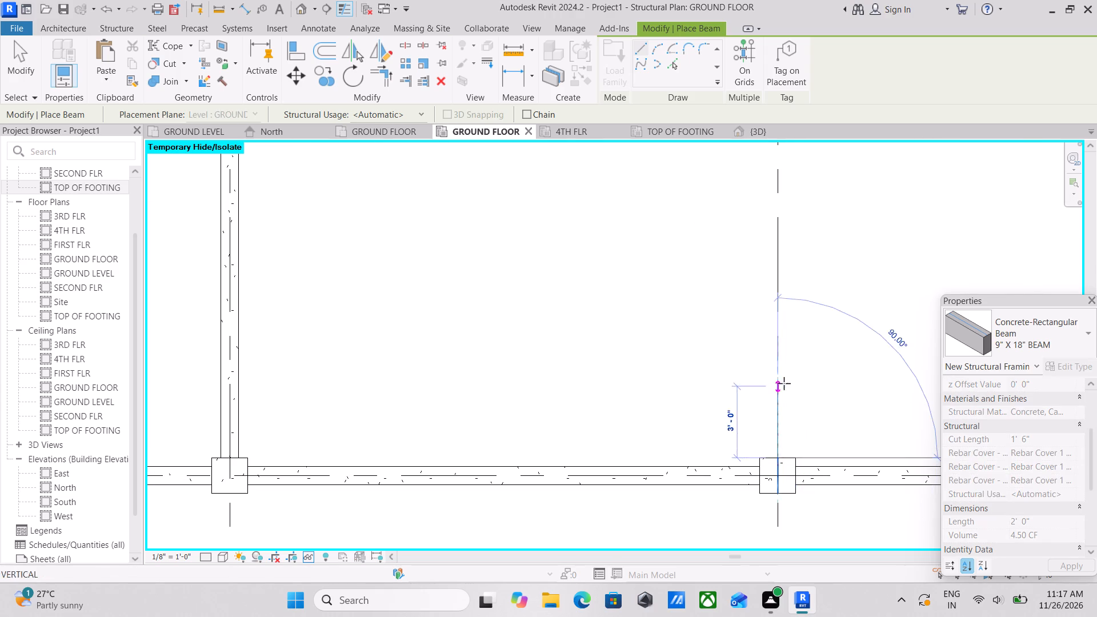
middle_drag(784, 383, 770, 590)
middle_drag(765, 377, 743, 475)
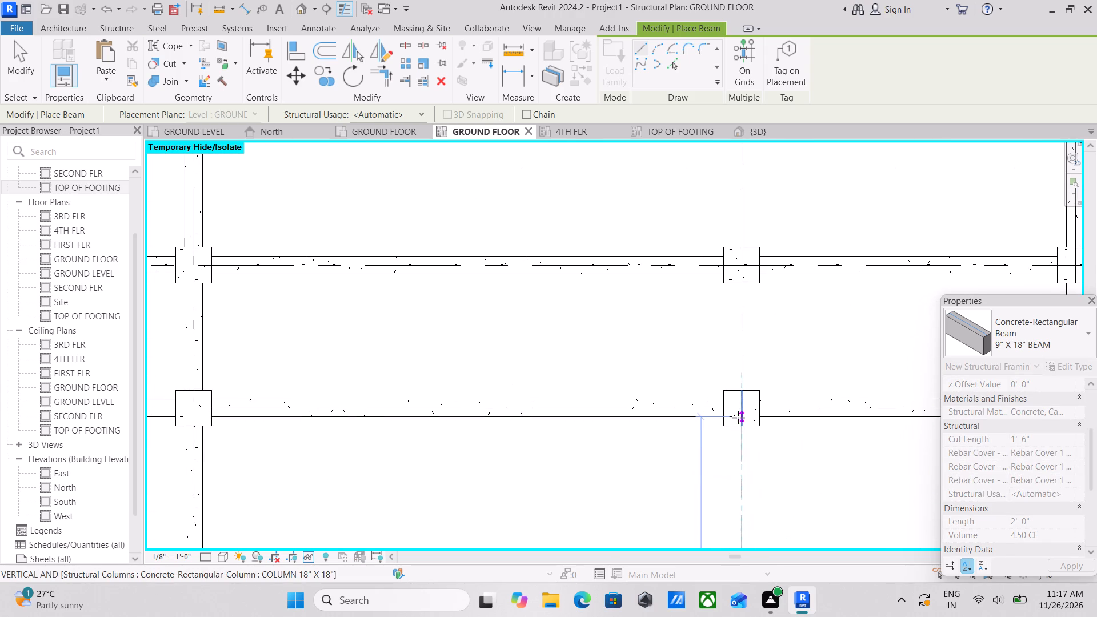
click(738, 425)
key(Escape)
Continue the grid GG line with a 9" X 18" beam from the grid KK column to the grid JJ column.
middle_drag(741, 412, 734, 495)
click(734, 475)
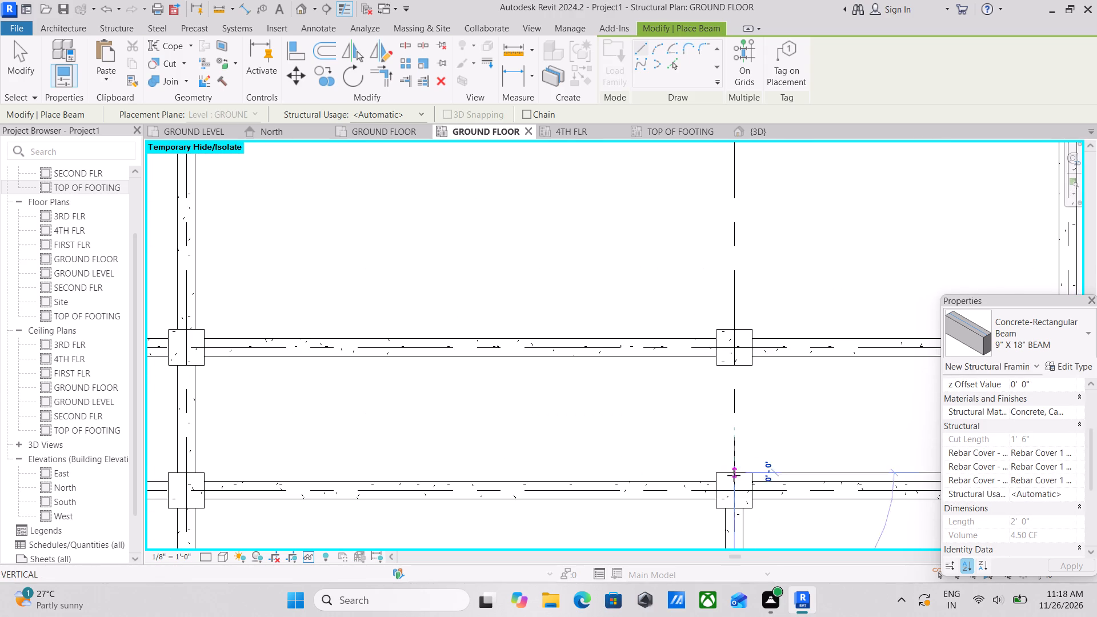
middle_drag(734, 416, 739, 506)
click(738, 452)
key(Escape)
Finish the grid GG line with a 9" X 18" beam from the grid JJ column to the plan's topmost column row.
middle_drag(738, 452, 736, 556)
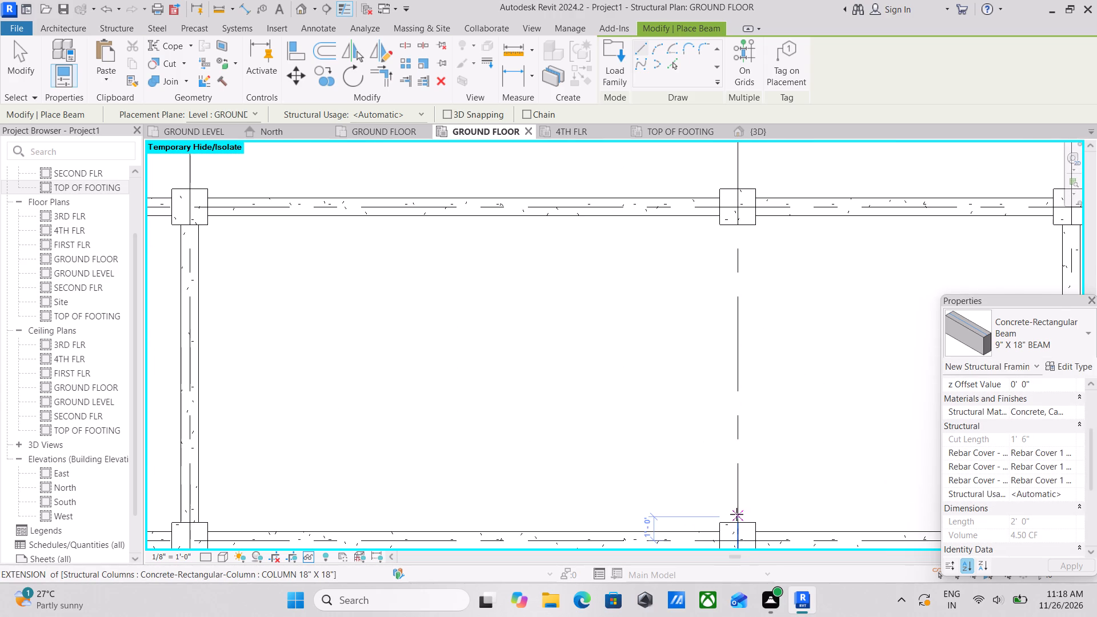
click(738, 525)
middle_drag(740, 448, 738, 574)
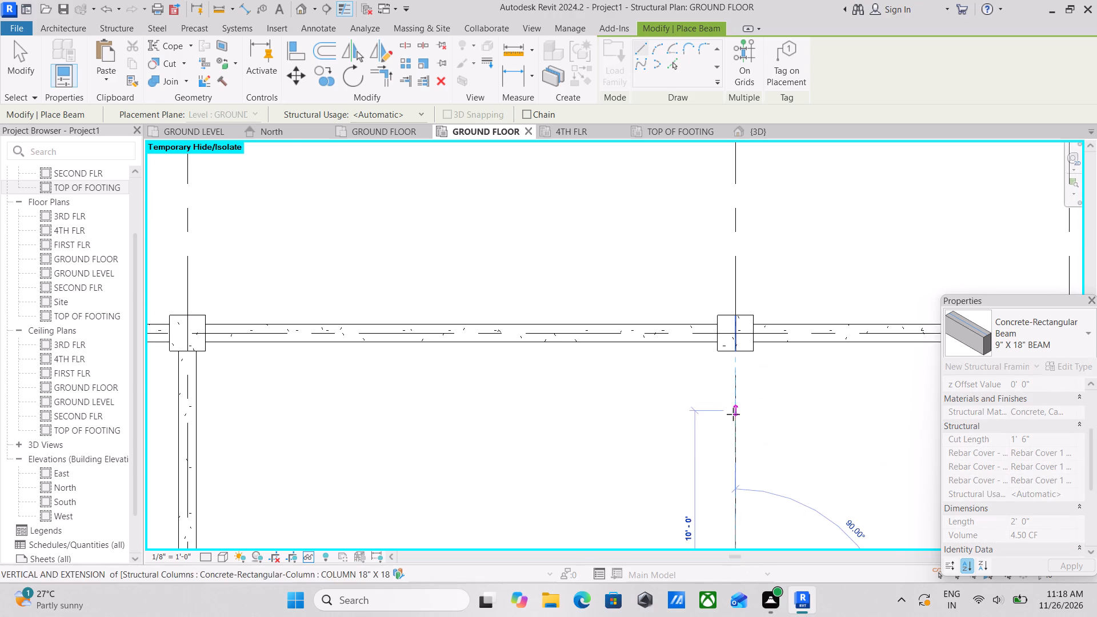
middle_drag(733, 414, 739, 530)
click(743, 464)
key(Escape)
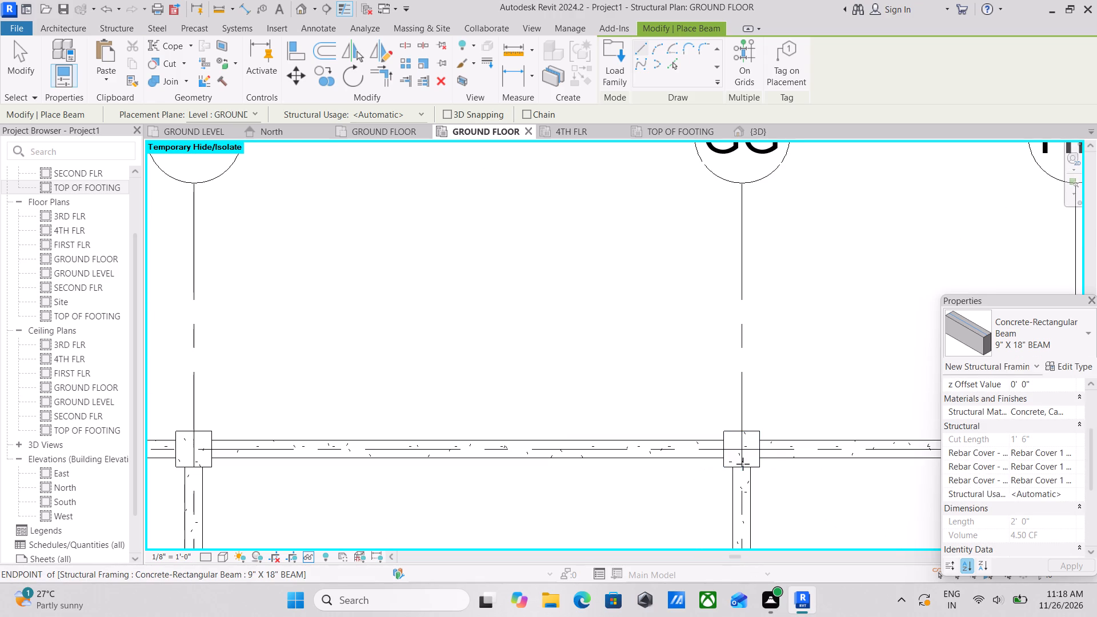
scroll(743, 464, down, 10)
scroll(724, 526, down, 2)
middle_drag(720, 526, 684, 374)
middle_drag(598, 497, 739, 452)
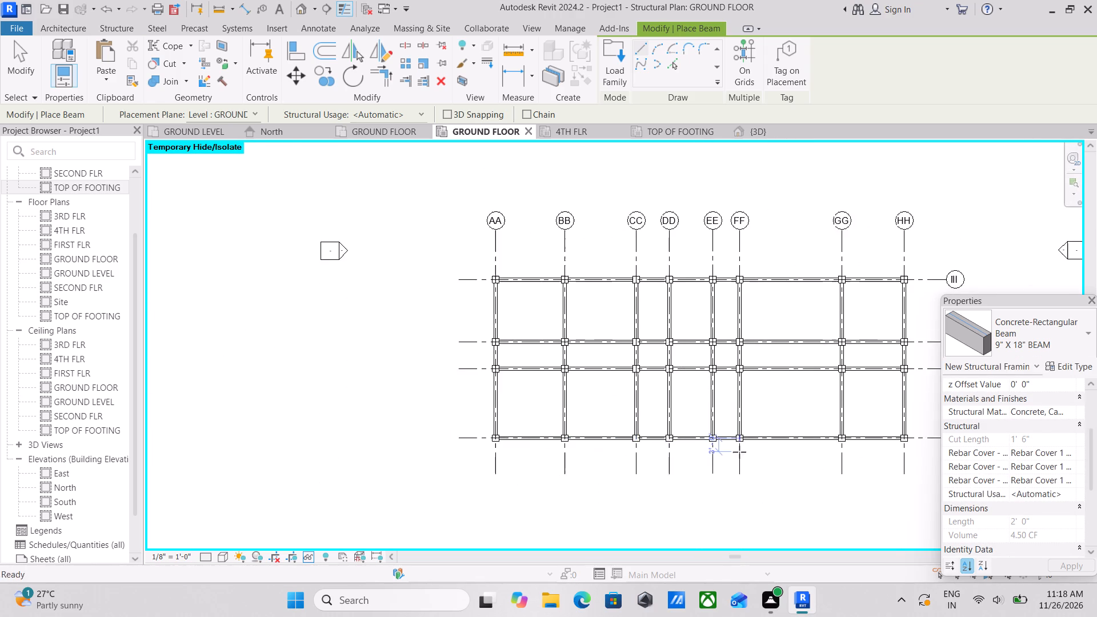
key(Escape)
scroll(368, 456, up, 3)
key(Escape)
scroll(578, 420, up, 3)
key(Escape)
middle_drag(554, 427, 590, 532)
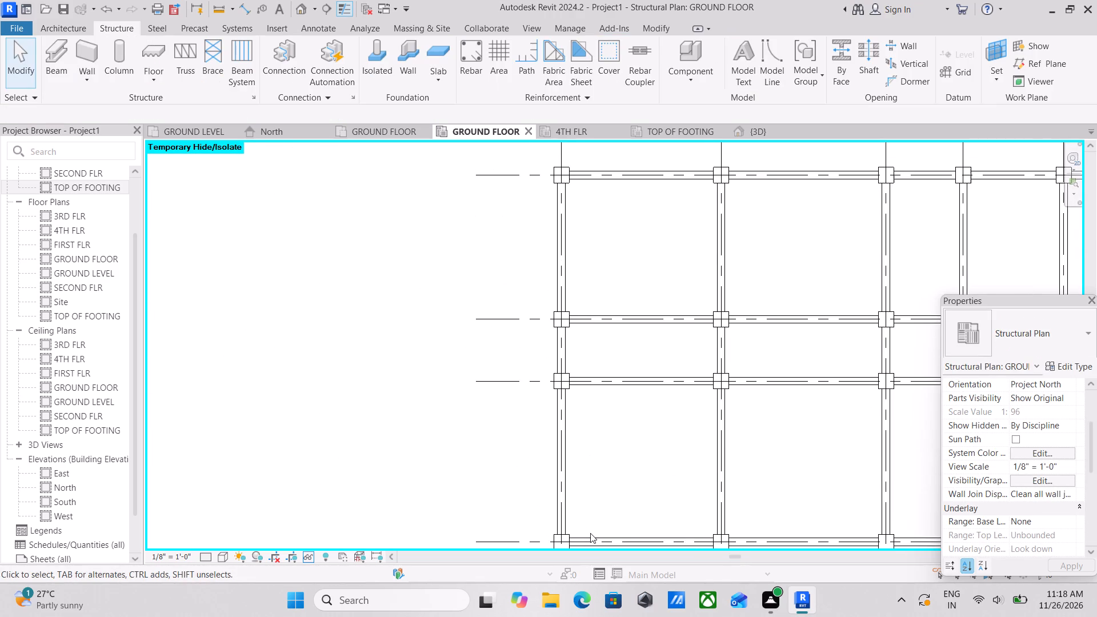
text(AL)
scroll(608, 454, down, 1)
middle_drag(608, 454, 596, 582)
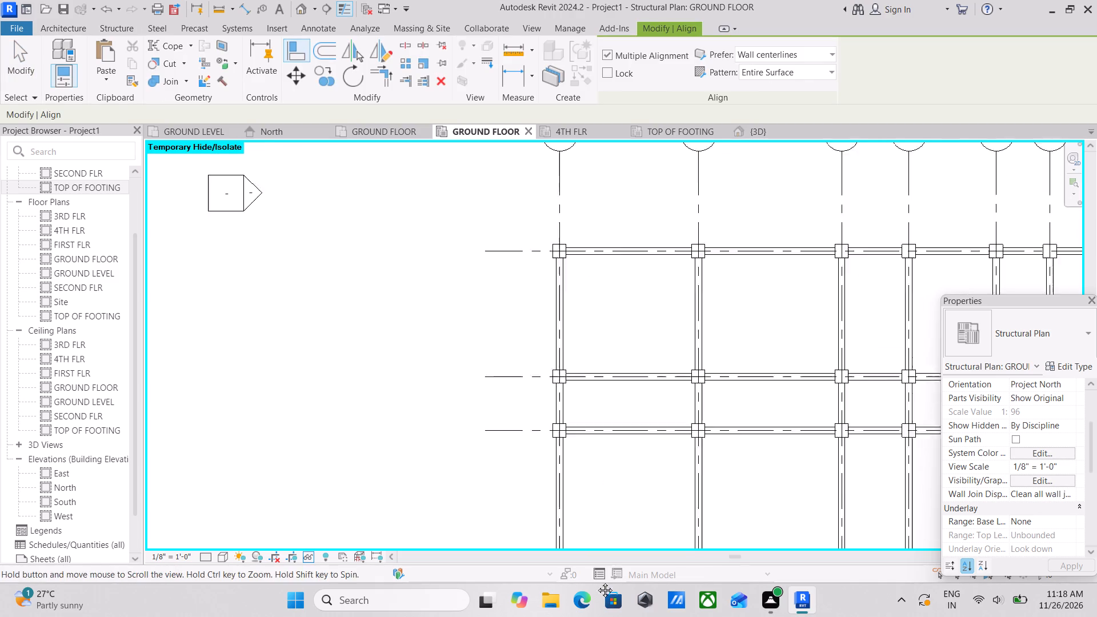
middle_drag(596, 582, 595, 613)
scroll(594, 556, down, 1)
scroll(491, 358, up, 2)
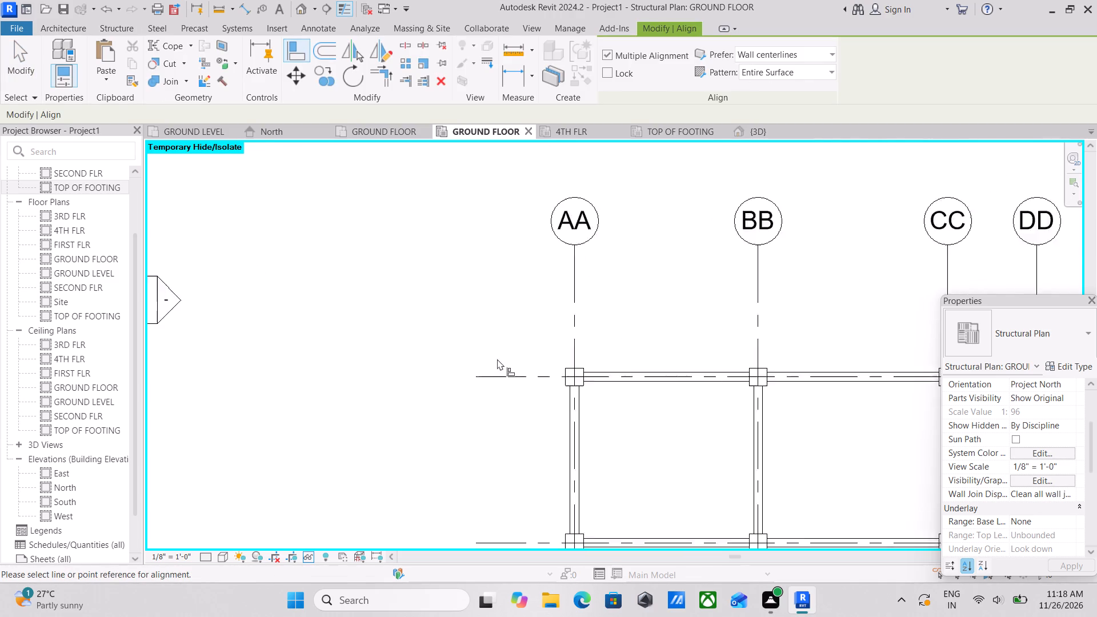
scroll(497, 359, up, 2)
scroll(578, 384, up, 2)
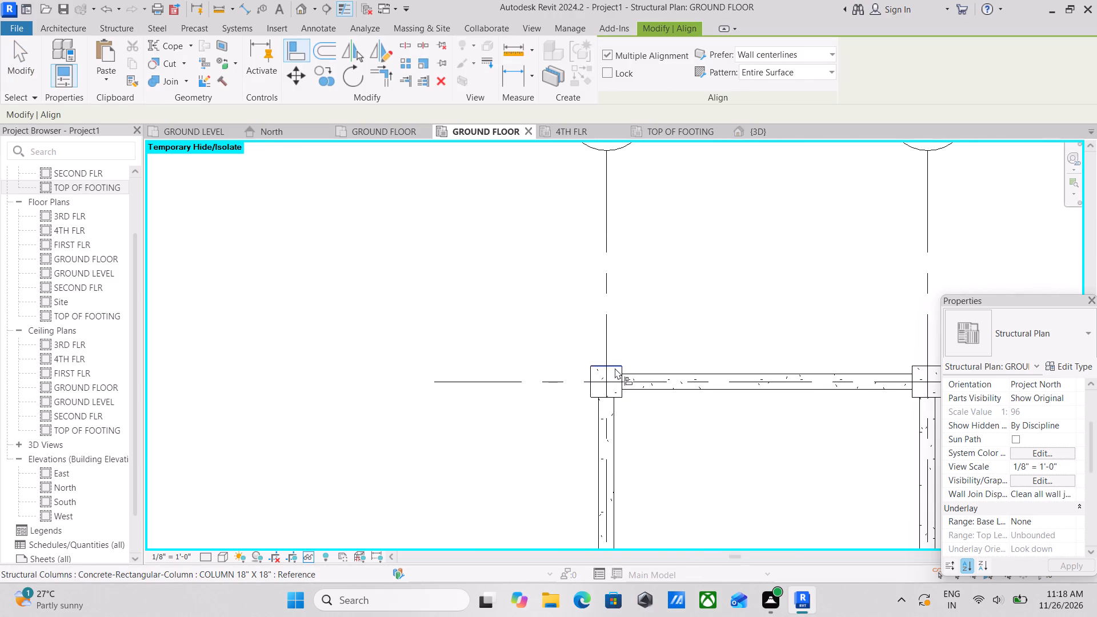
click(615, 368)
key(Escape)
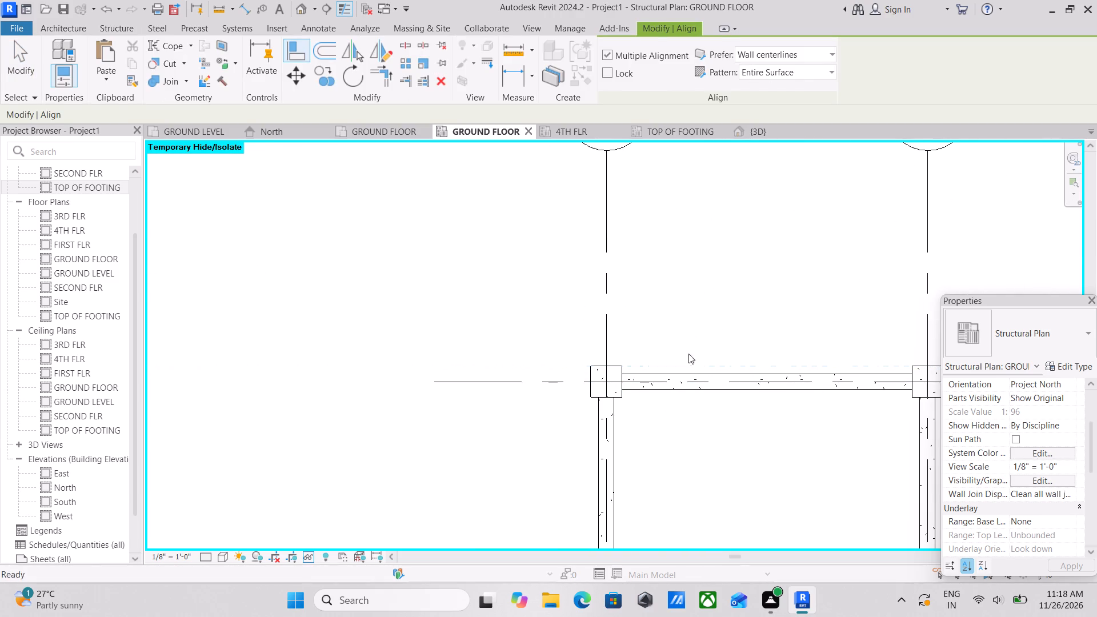
With Multiple Alignment off, align the topmost row's beam between grids AA and BB to the outer face of the AA column.
text(AL)
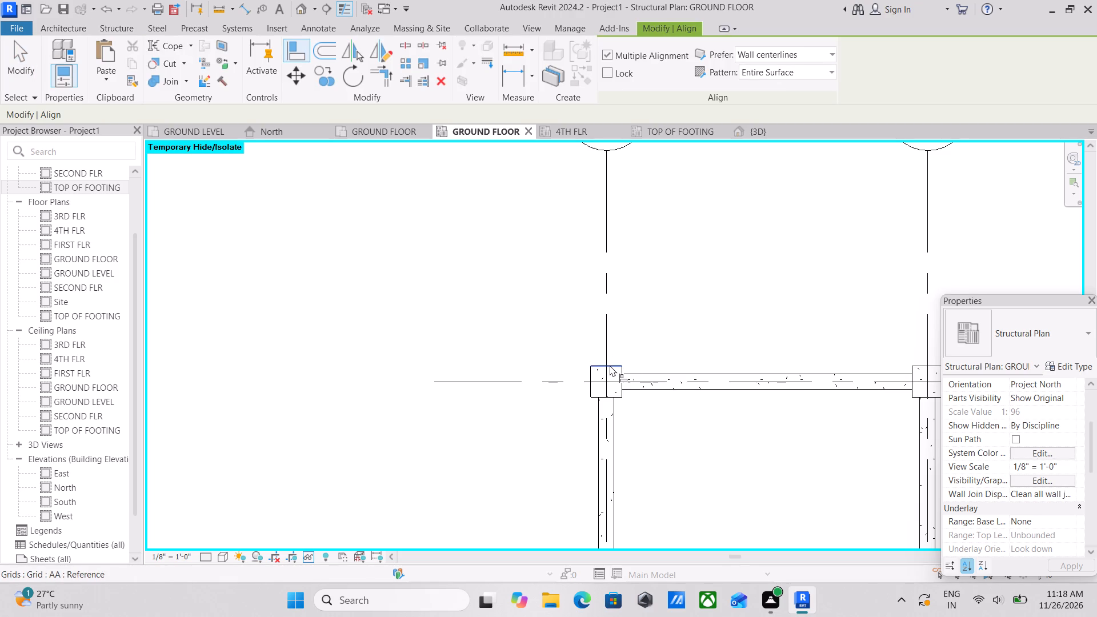
click(615, 364)
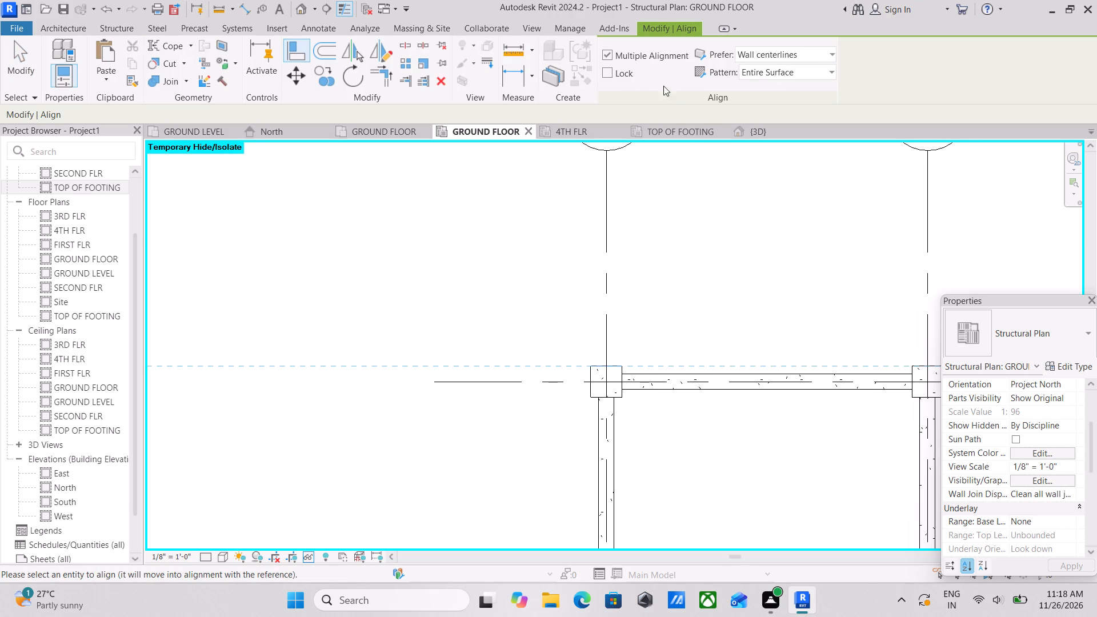
click(603, 52)
middle_drag(633, 295, 495, 271)
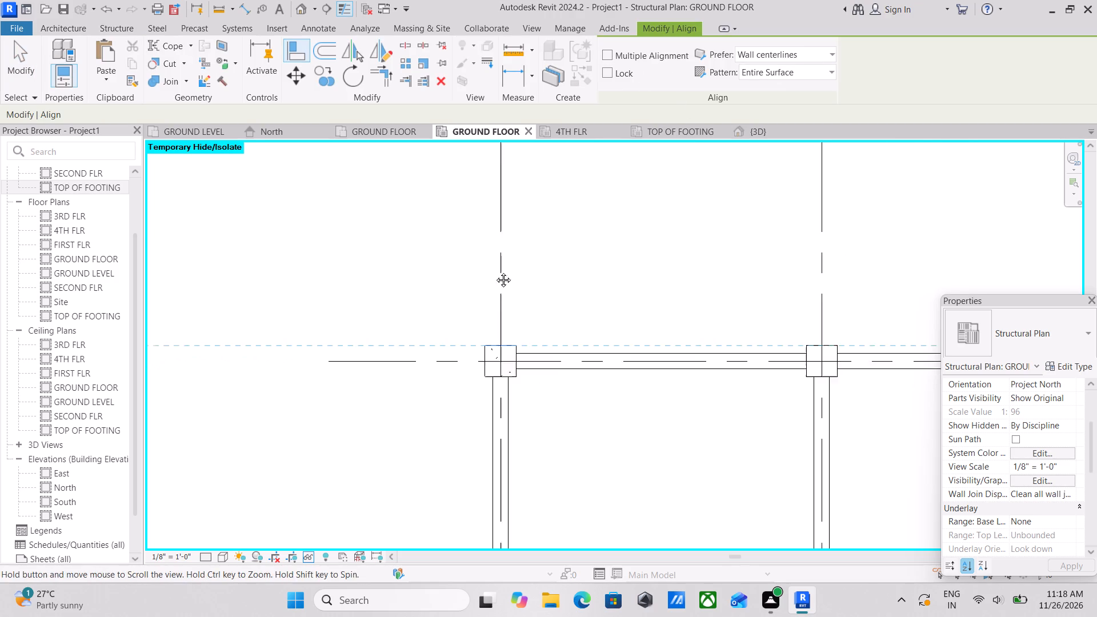
middle_drag(495, 271, 482, 271)
click(548, 348)
middle_drag(539, 346, 446, 338)
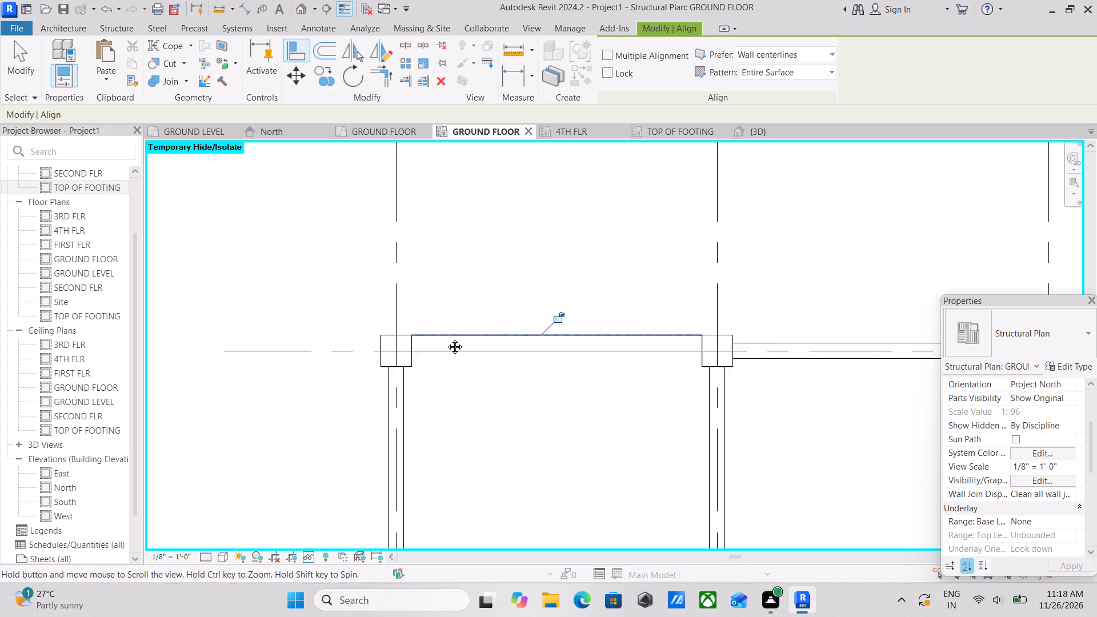
middle_drag(446, 338, 337, 322)
click(620, 322)
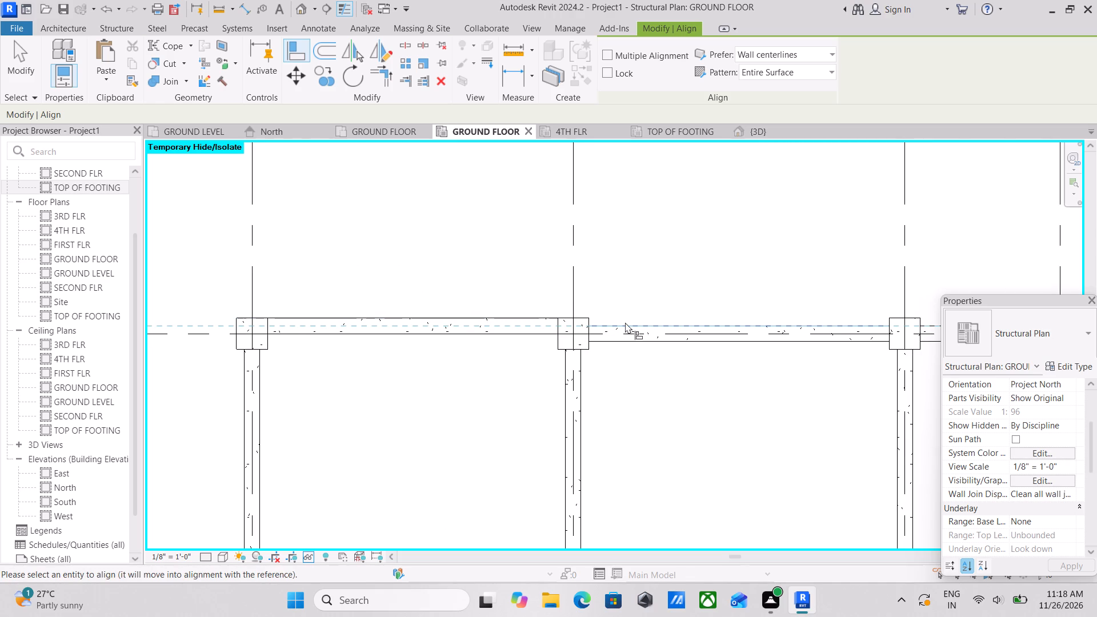
key(Escape)
key(Escape)
scroll(418, 308, up, 2)
key(Escape)
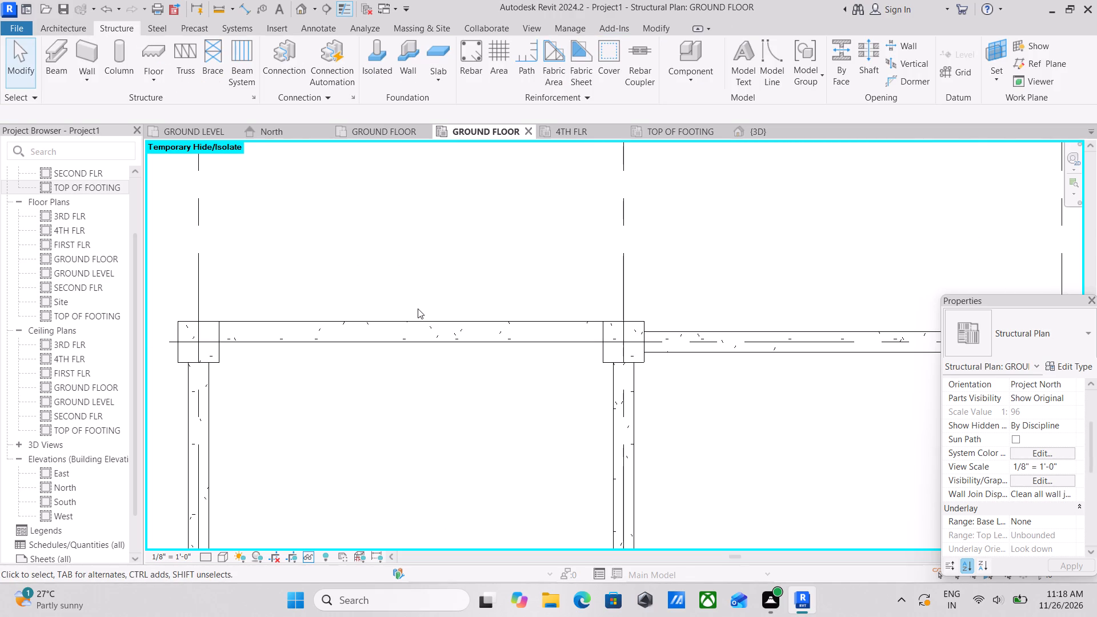
With Multiple Alignment on, align the topmost row's four beams between grids BB and FF to the outer face of the BB column.
text(AL)
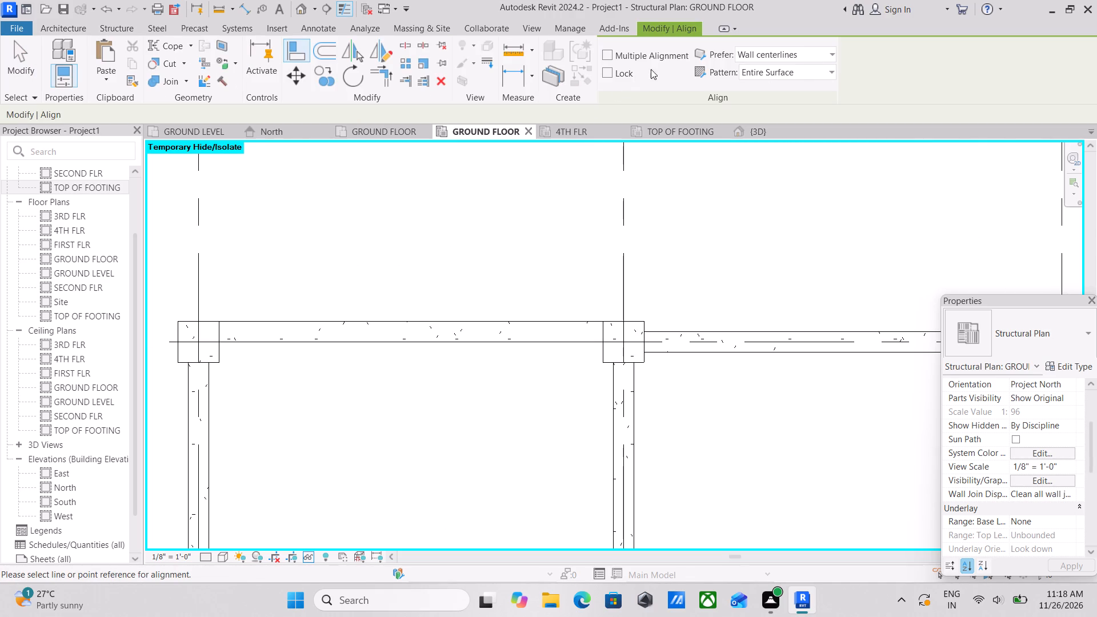
click(610, 51)
scroll(658, 308, up, 3)
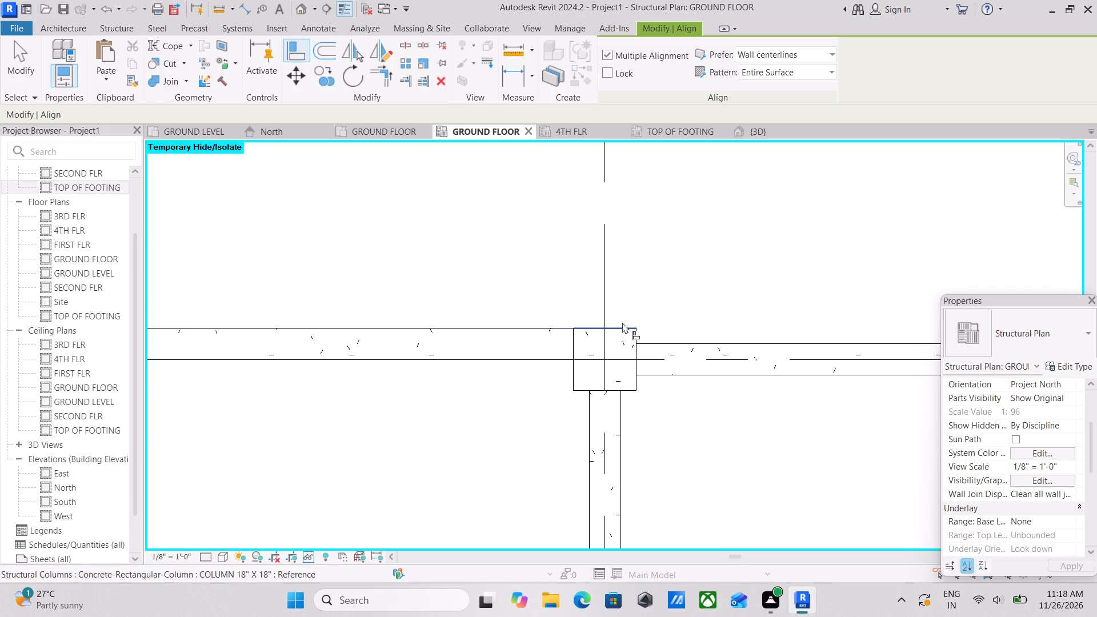
drag(622, 322, 627, 322)
middle_drag(747, 254, 507, 227)
click(575, 317)
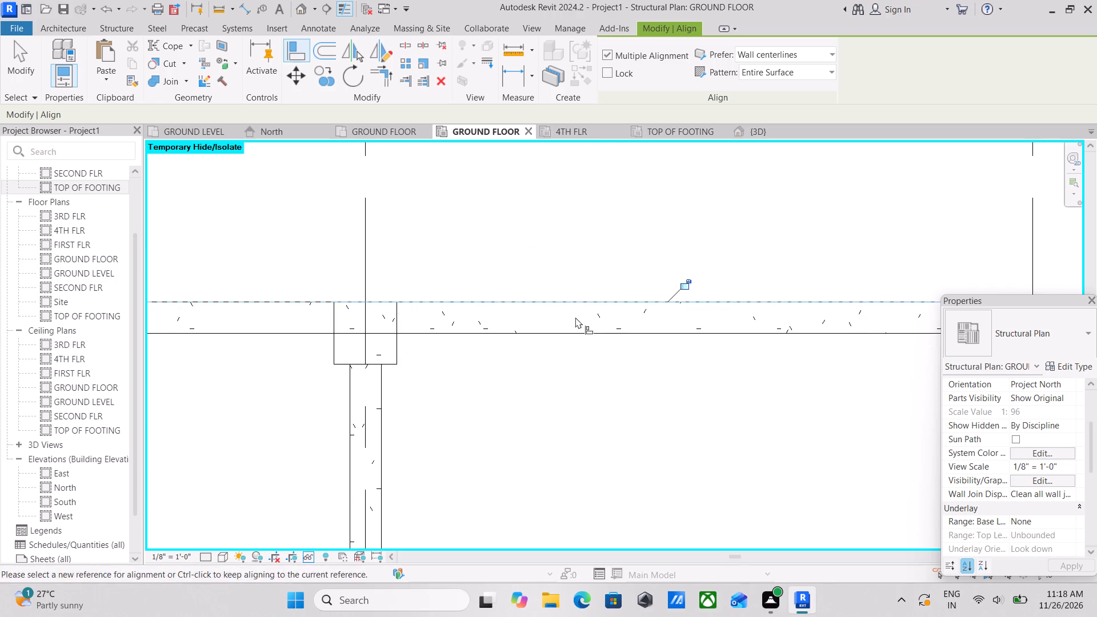
middle_drag(613, 284, 343, 283)
middle_drag(612, 281, 433, 293)
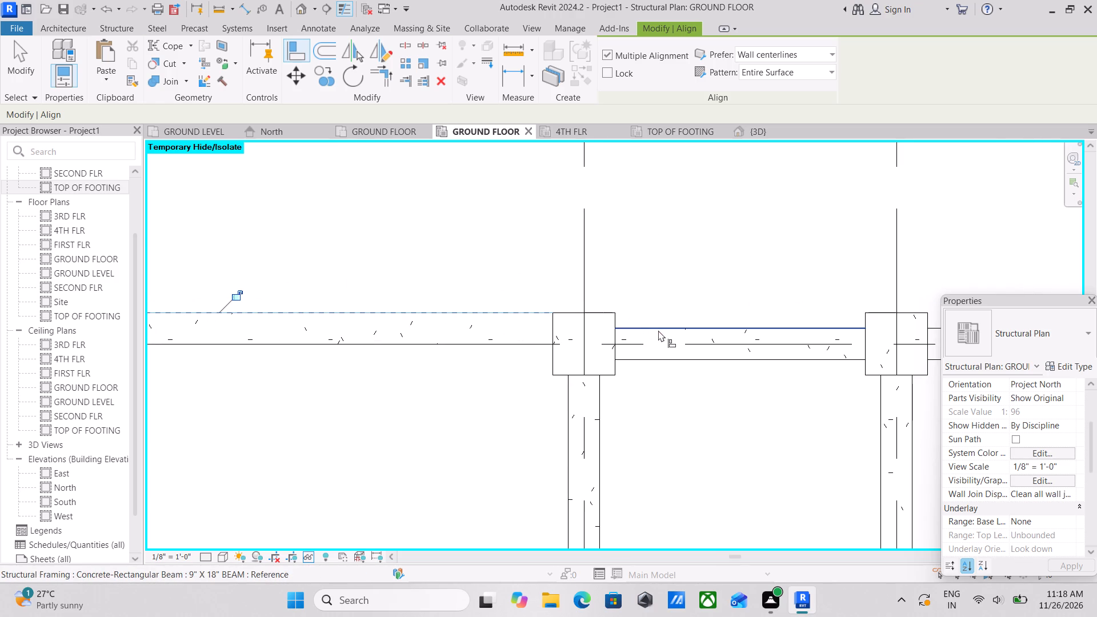
click(656, 330)
middle_drag(669, 322, 357, 308)
middle_drag(612, 302, 445, 305)
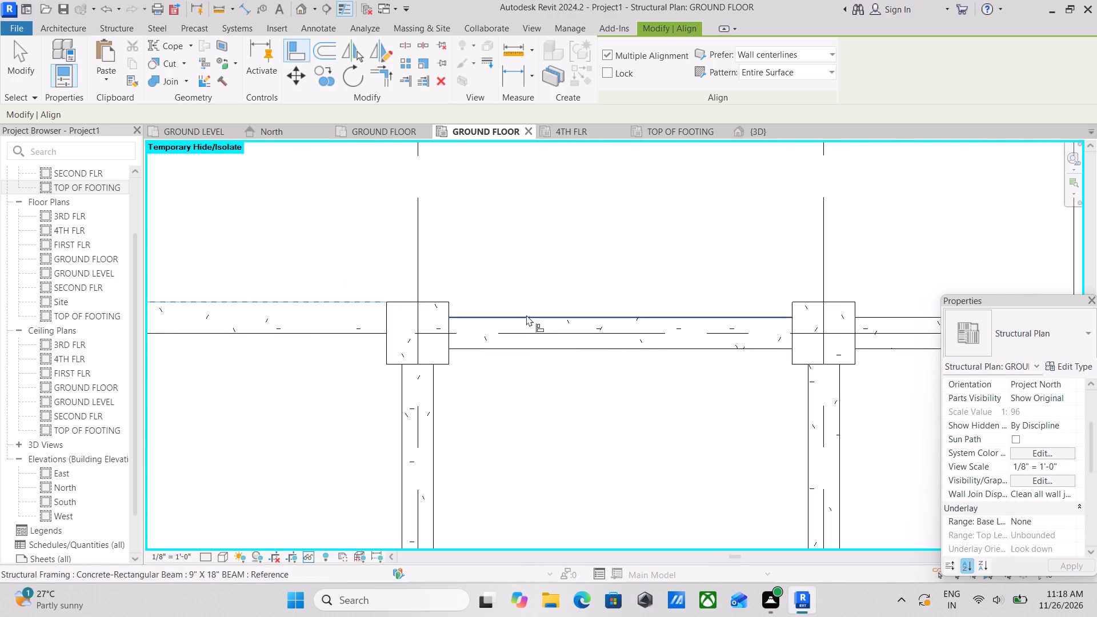
click(526, 312)
middle_drag(623, 306, 314, 307)
click(564, 314)
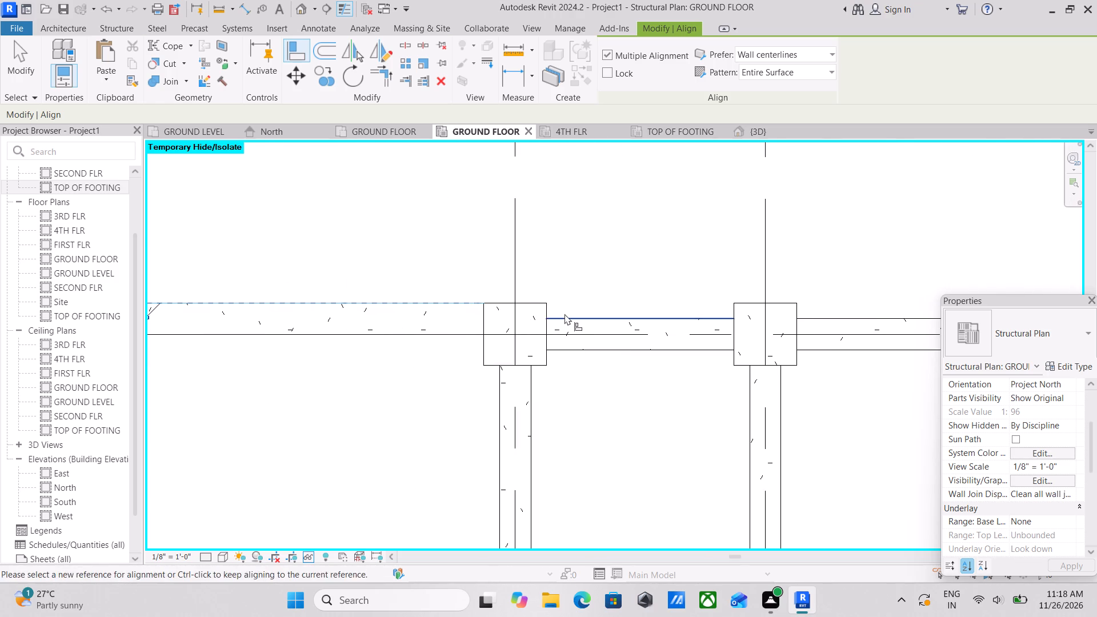
Align the topmost row's beams between grids FF, GG and HH to the same outer column face.
middle_drag(630, 311, 274, 305)
scroll(479, 310, down, 5)
middle_drag(479, 310, 338, 316)
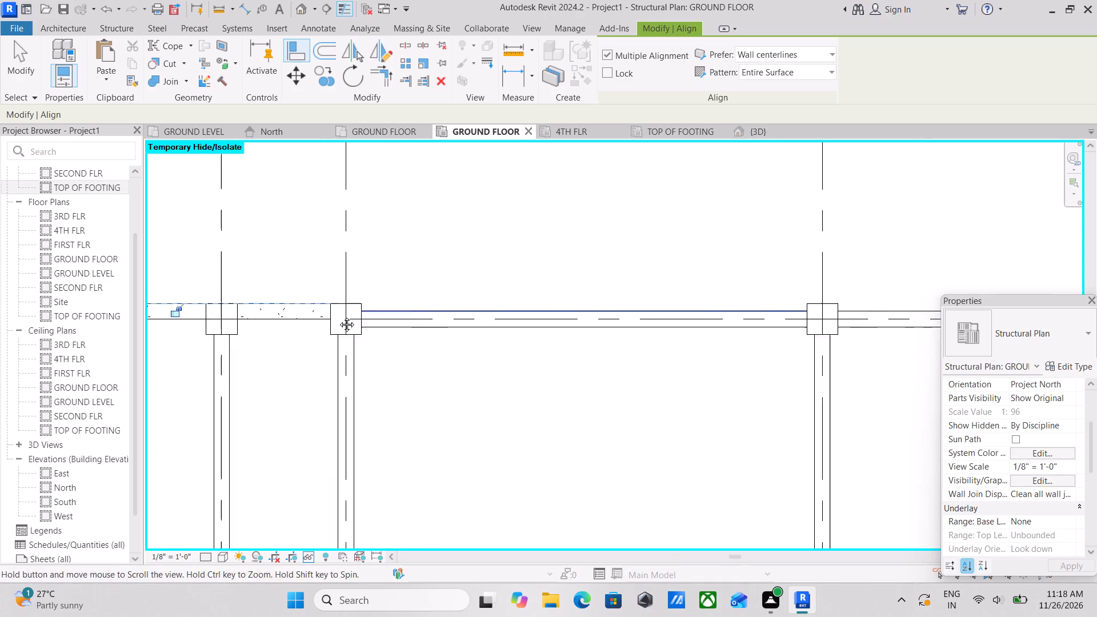
middle_drag(338, 316, 317, 320)
click(362, 321)
middle_drag(420, 311, 224, 320)
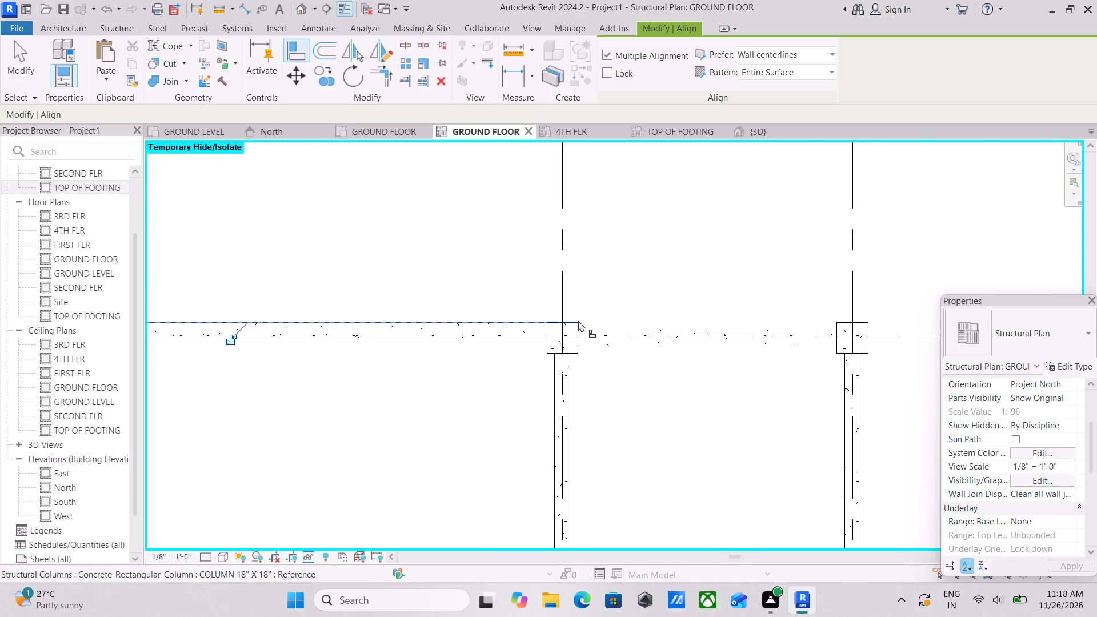
click(600, 327)
Restart Align with Multiple Alignment on and align the grid HH beam above grid JJ to the corner column's outer face.
middle_drag(607, 324, 383, 255)
scroll(607, 324, down, 1)
scroll(511, 292, down, 1)
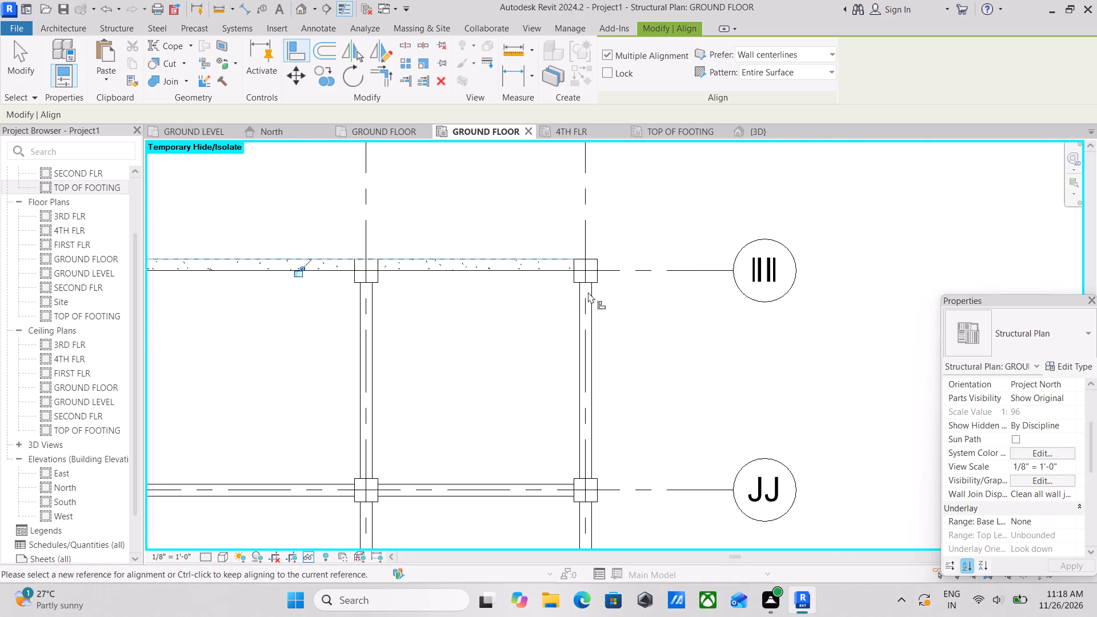
scroll(634, 298, up, 1)
click(606, 57)
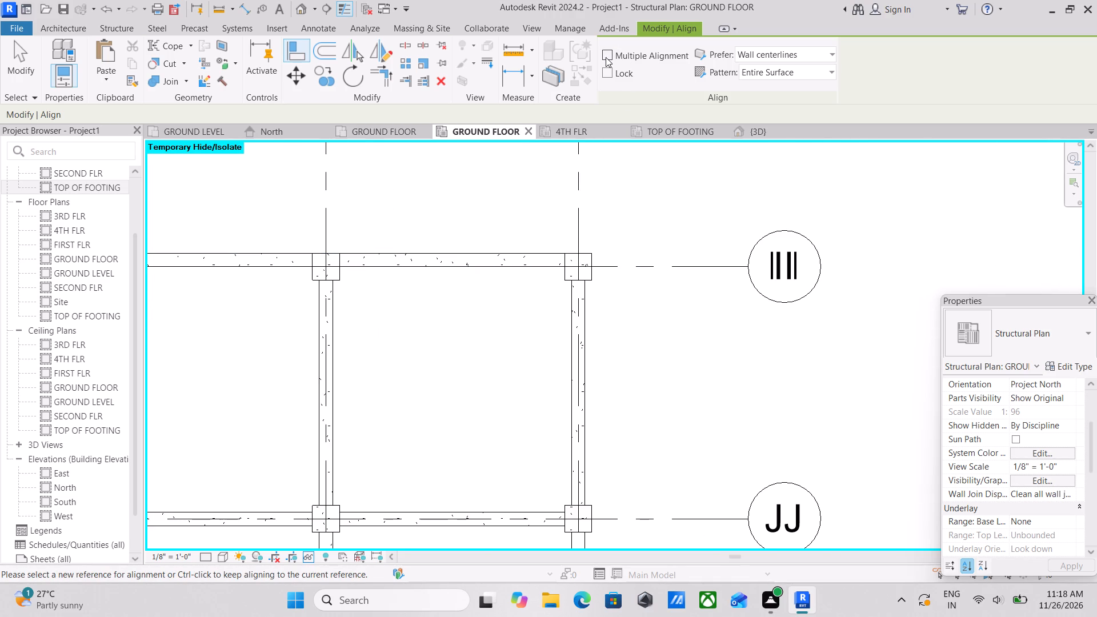
key(a)
key(l)
scroll(461, 474, up, 2)
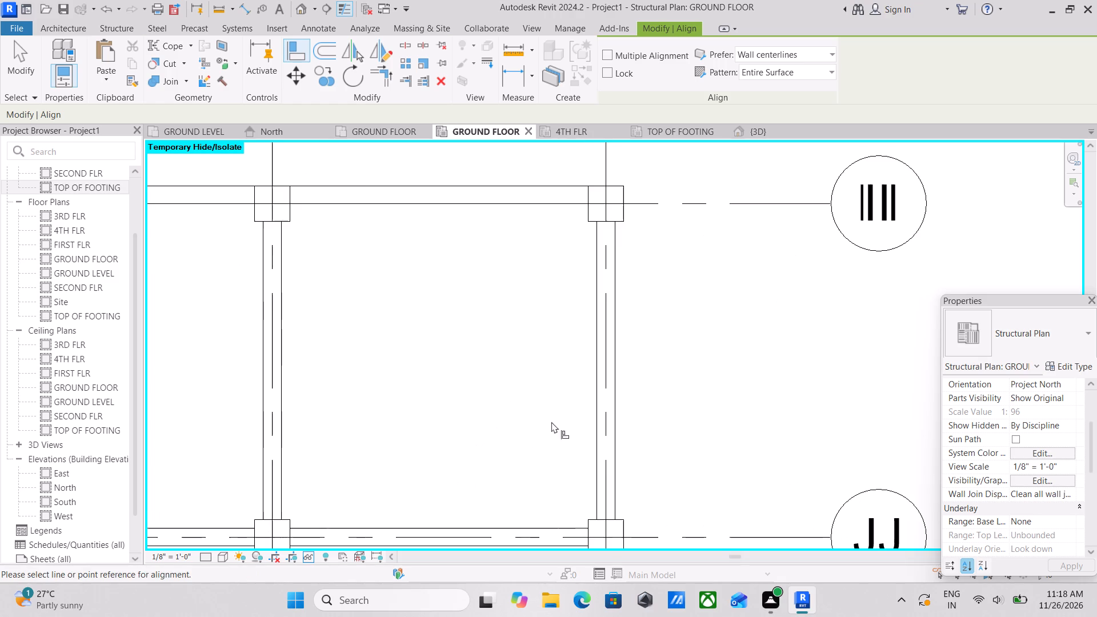
click(608, 53)
click(626, 219)
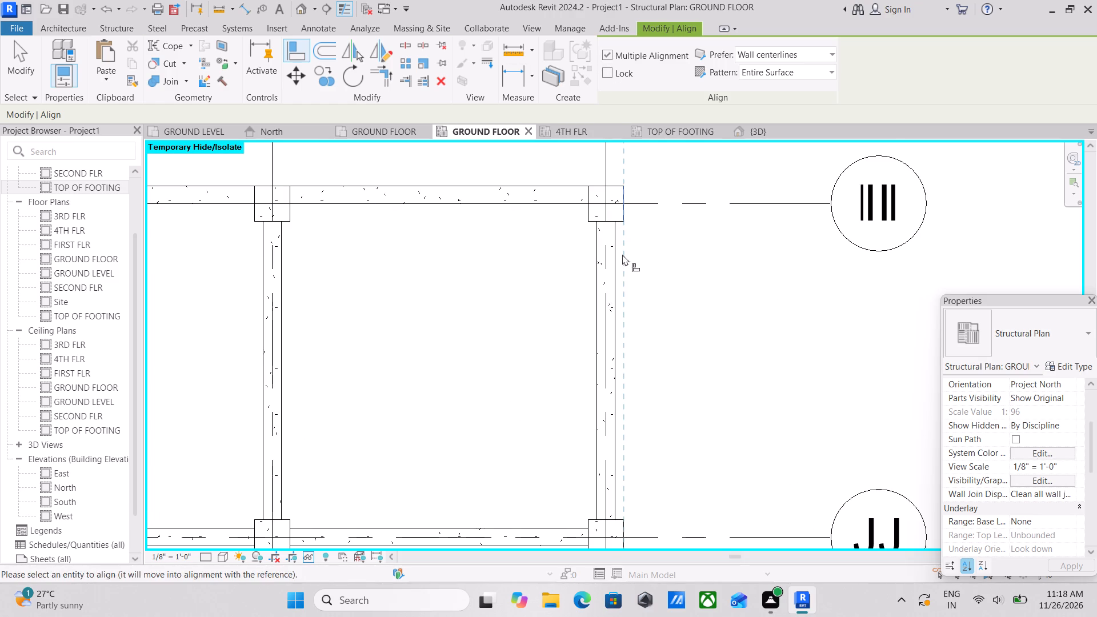
scroll(616, 275, up, 2)
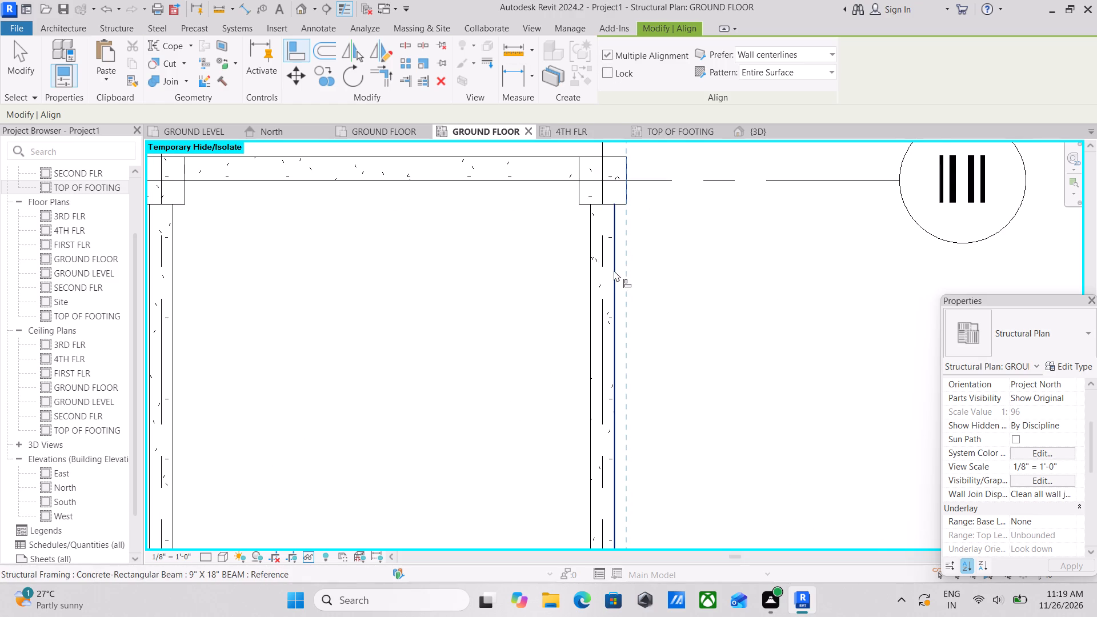
click(614, 270)
Align the two grid HH beams between grids JJ, KK and LL to the same outer column face.
scroll(645, 277, down, 2)
middle_drag(645, 277, 596, 149)
middle_drag(579, 370, 576, 202)
scroll(576, 364, down, 1)
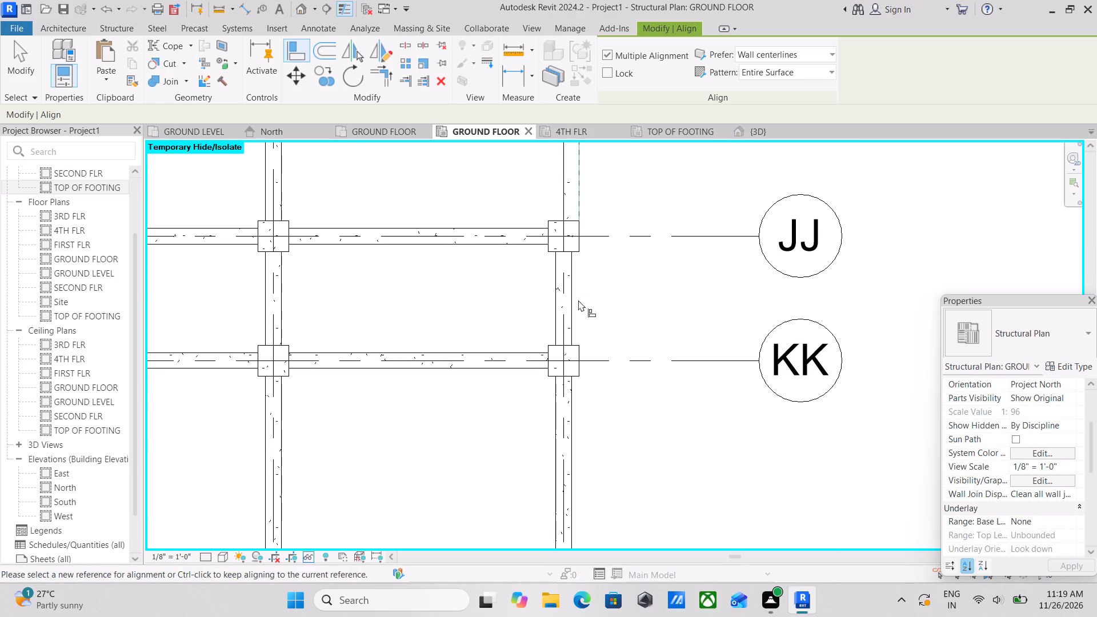
click(568, 300)
middle_drag(570, 316, 572, 212)
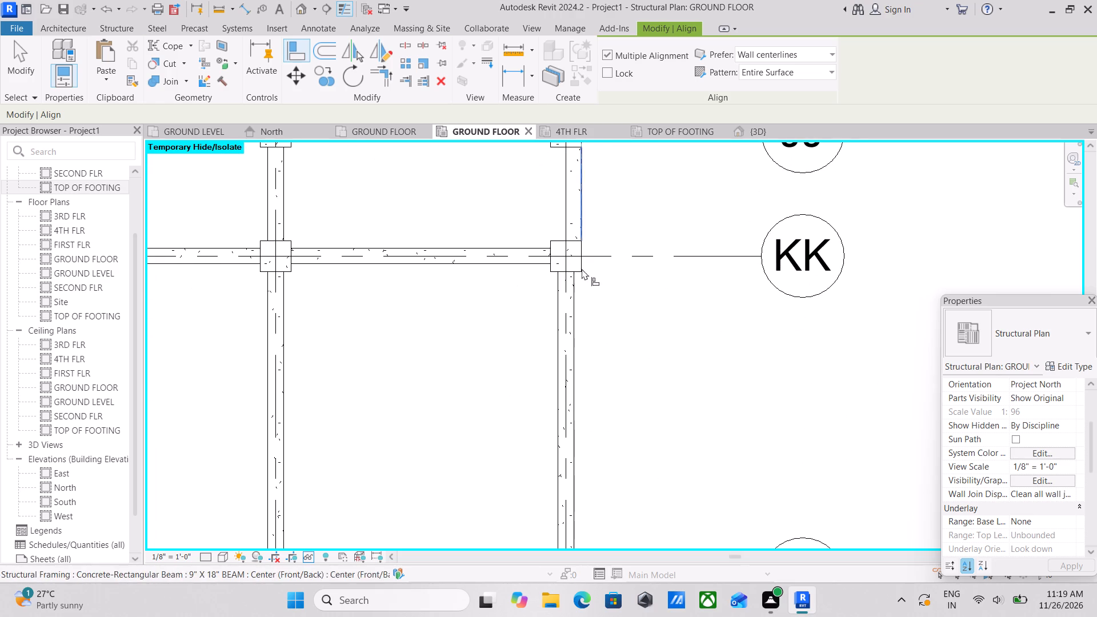
click(575, 313)
middle_drag(579, 315, 555, 230)
middle_drag(552, 342, 542, 241)
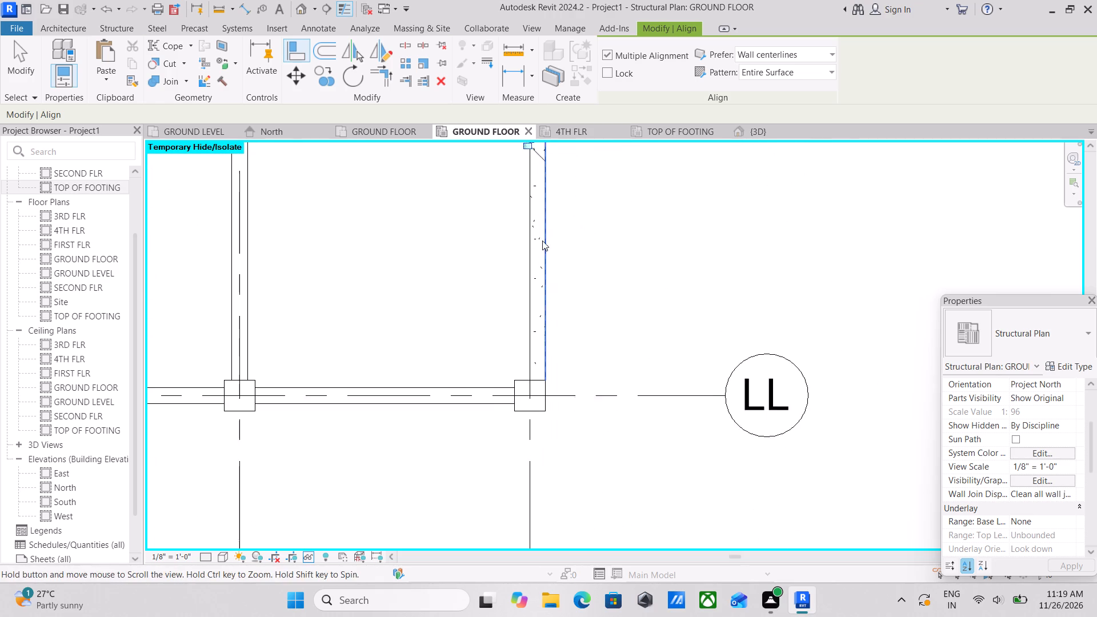
Restart Align with Multiple Alignment on and align the grid LL beams between grids FF, GG and HH to the corner column's outer face.
scroll(489, 442, up, 1)
click(611, 50)
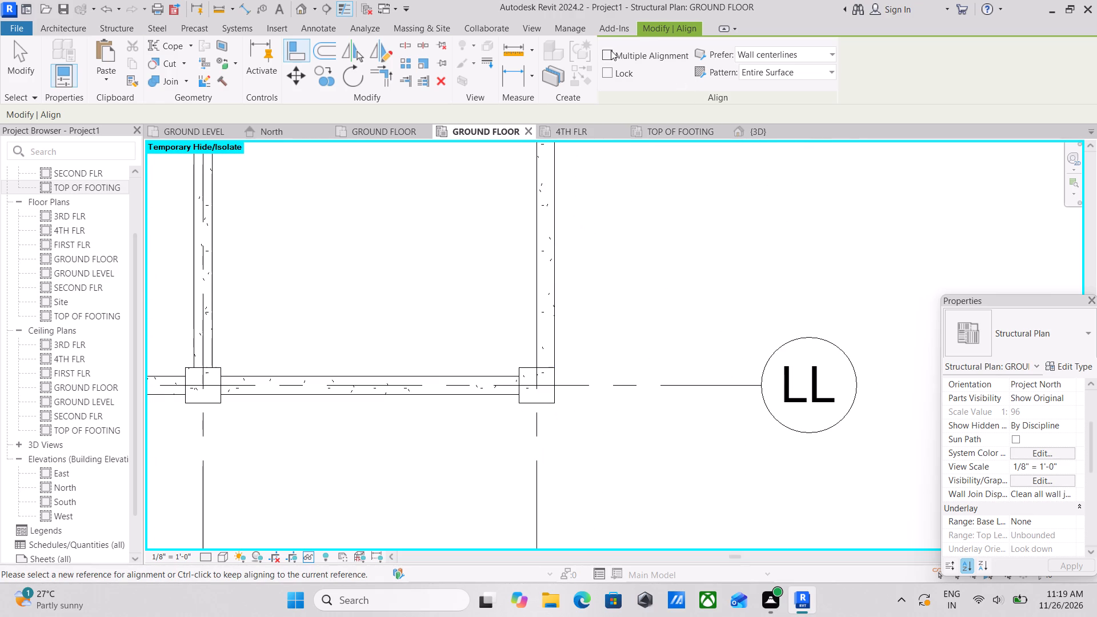
key(Escape)
text(AL)
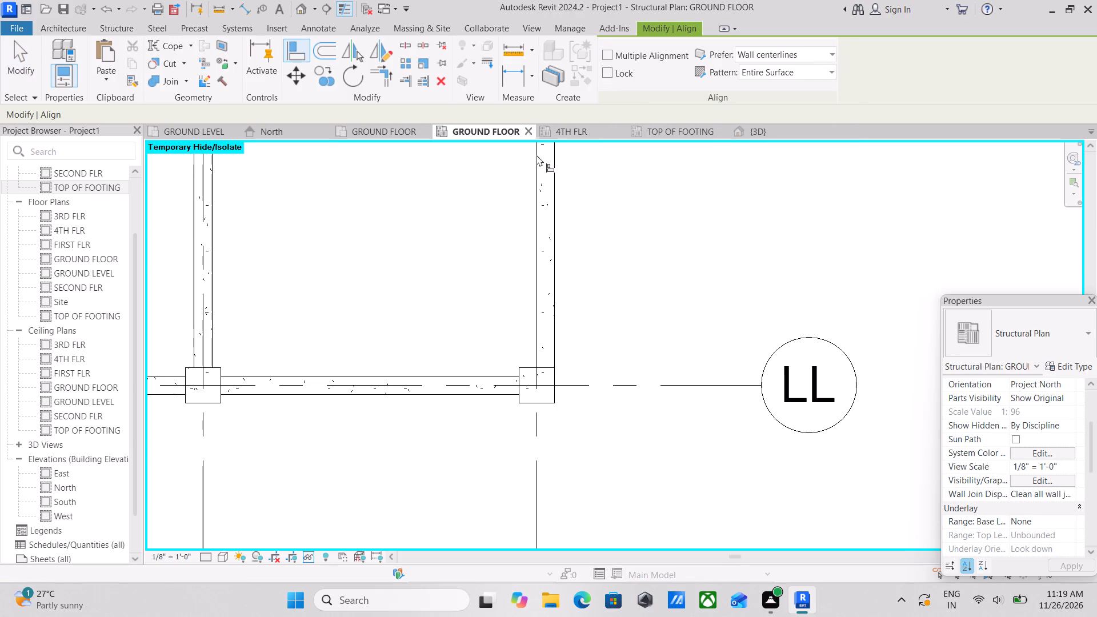
scroll(494, 262, up, 2)
click(607, 56)
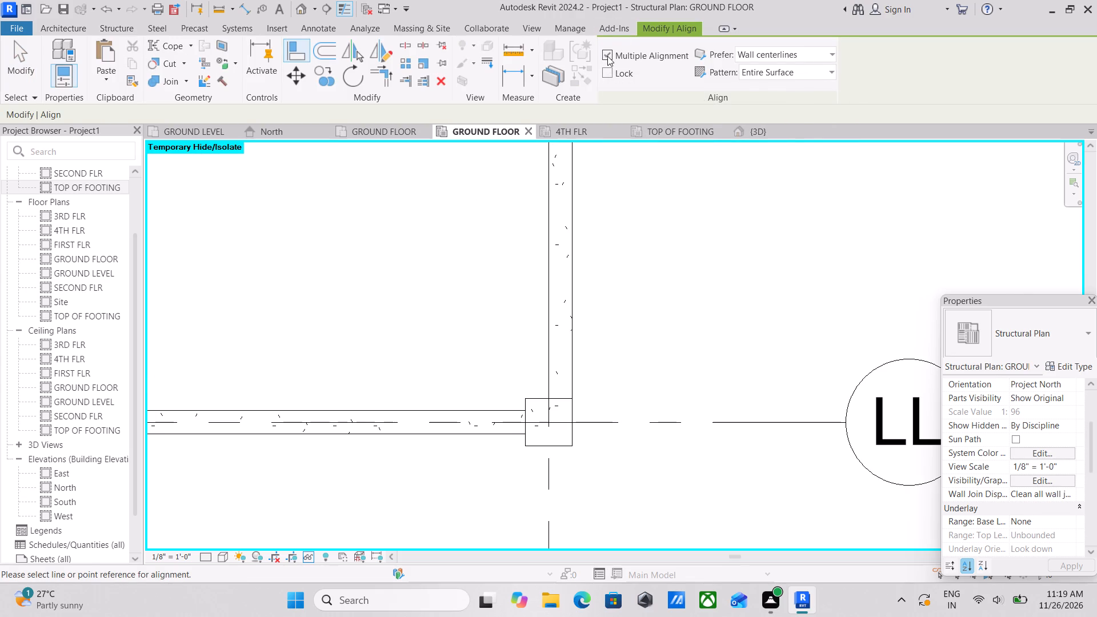
middle_drag(392, 270, 450, 167)
click(588, 341)
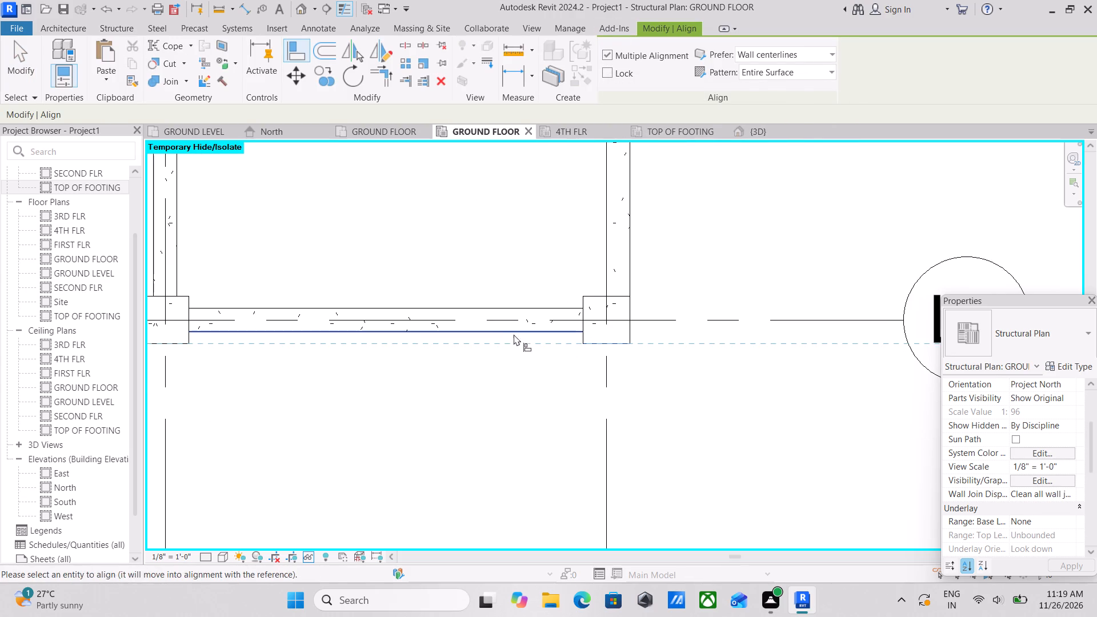
click(497, 333)
middle_drag(351, 356, 623, 314)
click(357, 289)
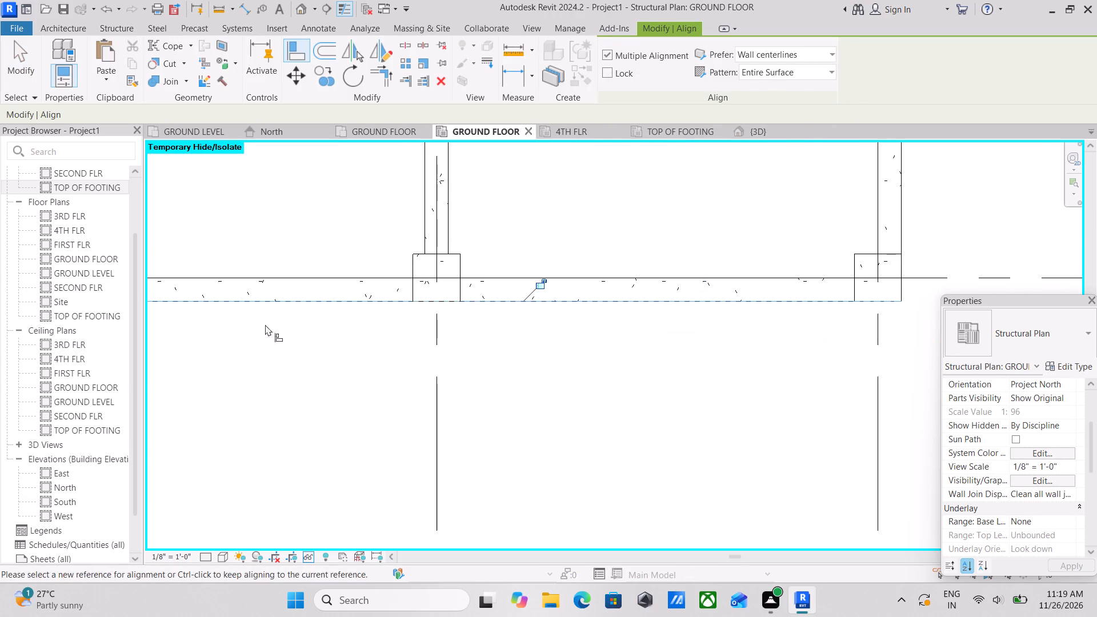
Align the remaining five grid LL beams between grids FF and AA to the same outer column face.
middle_drag(268, 325, 580, 331)
scroll(441, 338, down, 2)
middle_drag(441, 338, 843, 345)
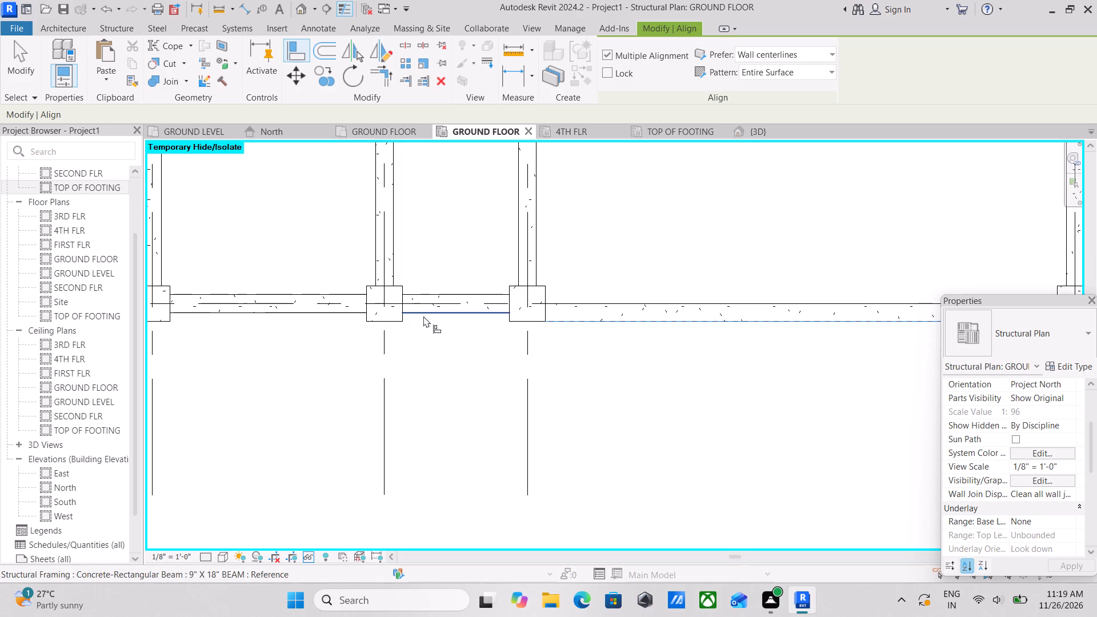
click(423, 316)
middle_drag(341, 346, 515, 357)
click(453, 327)
middle_drag(371, 359, 581, 365)
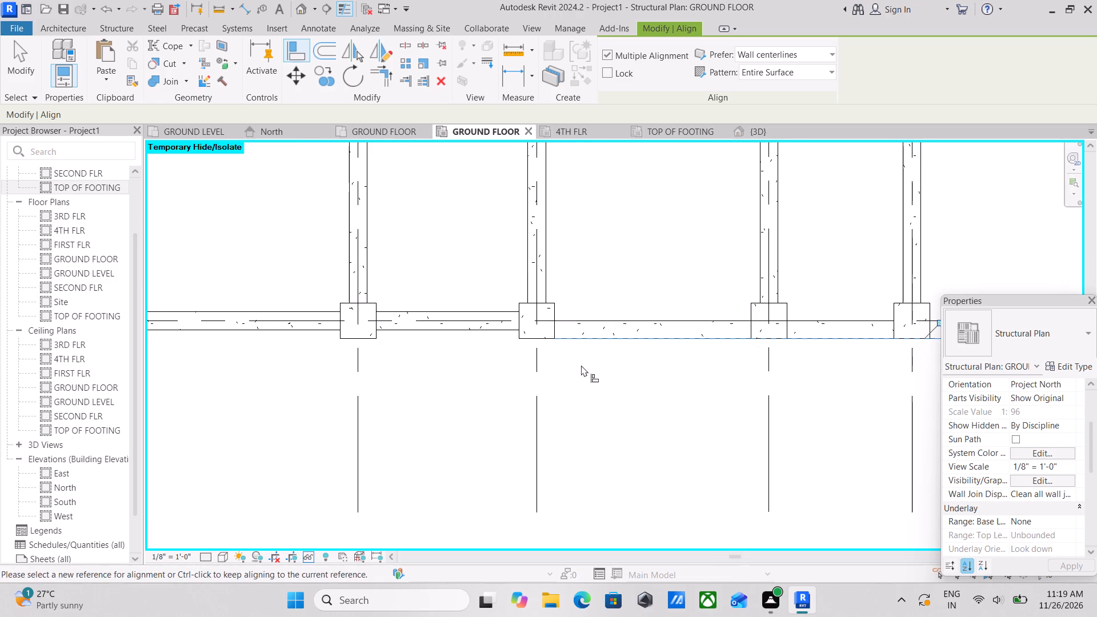
click(432, 326)
middle_drag(353, 358, 562, 359)
click(430, 334)
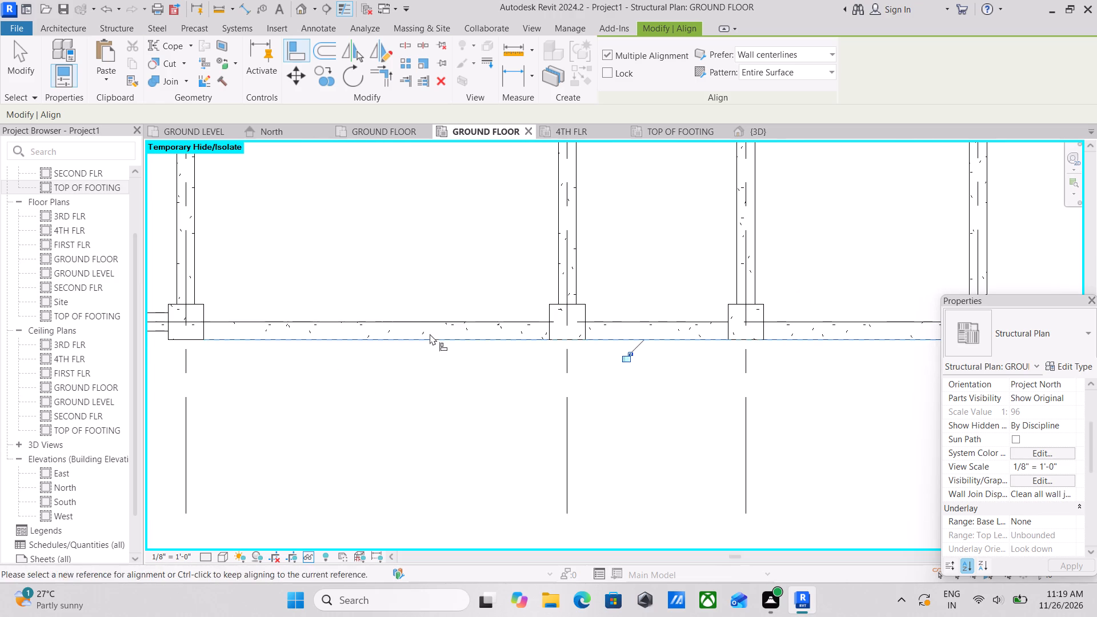
middle_drag(338, 352, 519, 360)
click(295, 336)
middle_drag(342, 343, 688, 348)
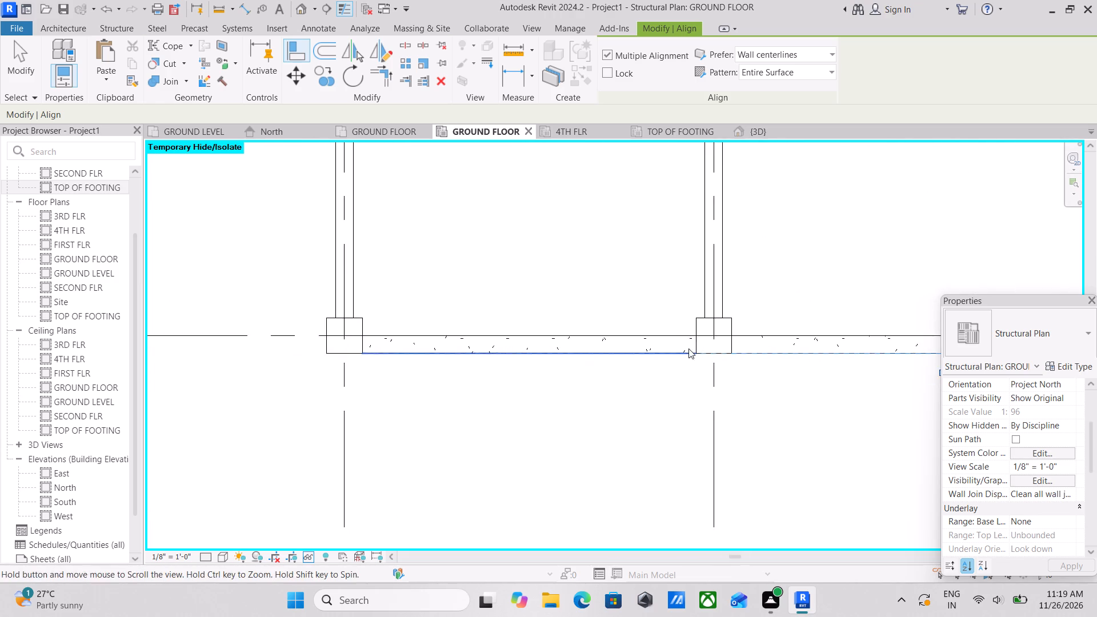
Restart Align with Multiple Alignment on and align the three grid AA beams above grid LL to the corner column's outer face.
middle_drag(321, 317, 538, 354)
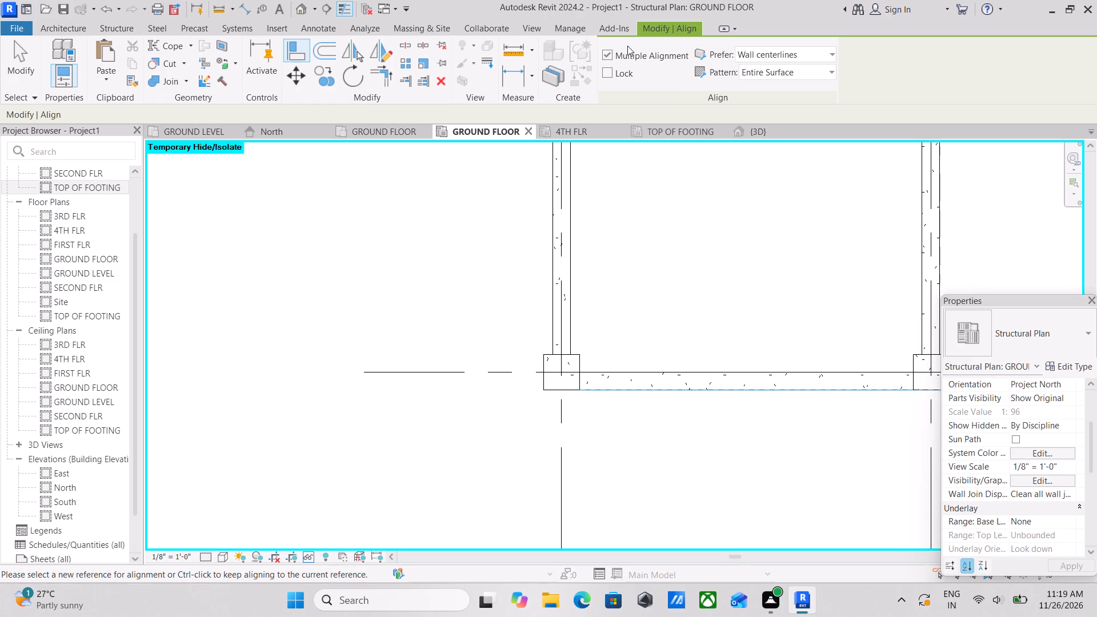
click(608, 53)
text(AL)
scroll(533, 332, up, 4)
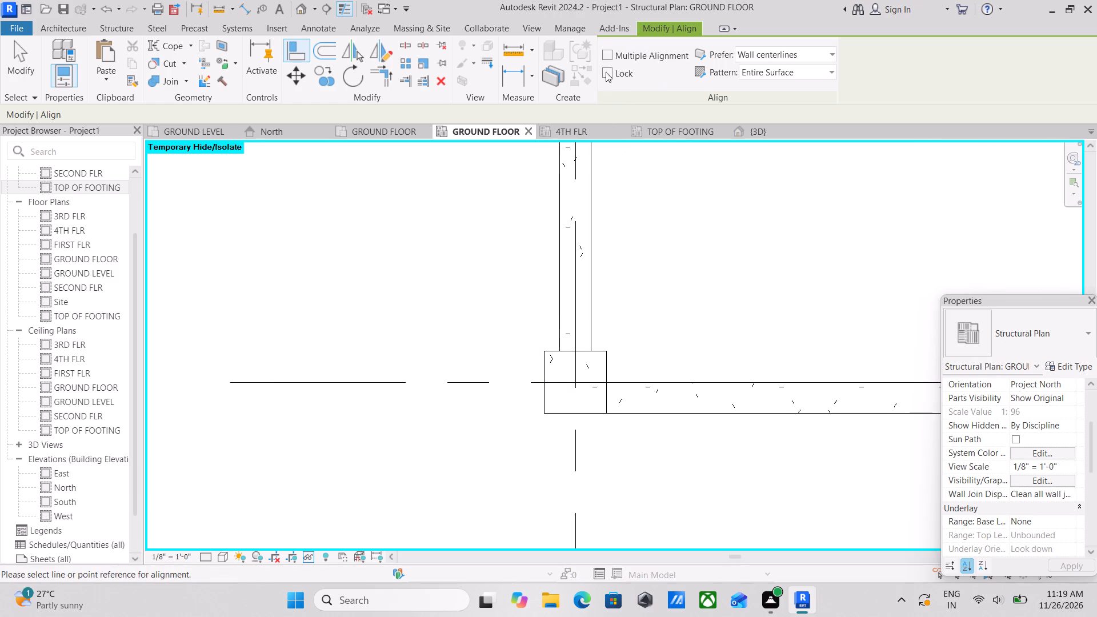
click(608, 55)
click(543, 359)
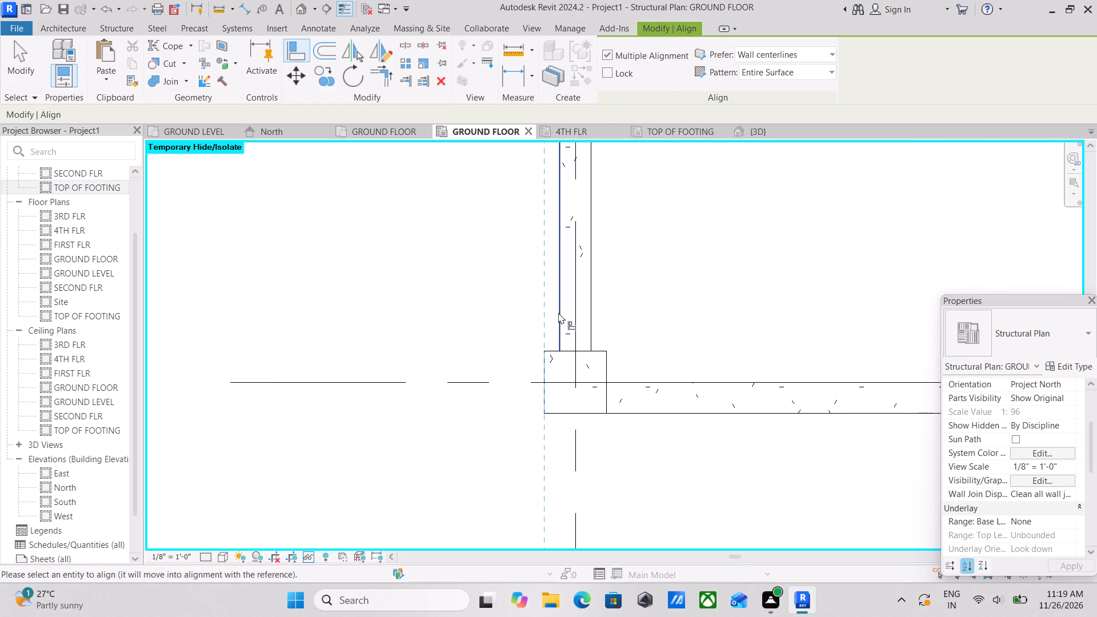
click(557, 308)
scroll(557, 308, down, 1)
middle_drag(557, 308, 558, 501)
scroll(555, 160, down, 1)
middle_drag(555, 160, 556, 443)
middle_drag(551, 301, 554, 387)
click(559, 332)
middle_drag(559, 330, 537, 478)
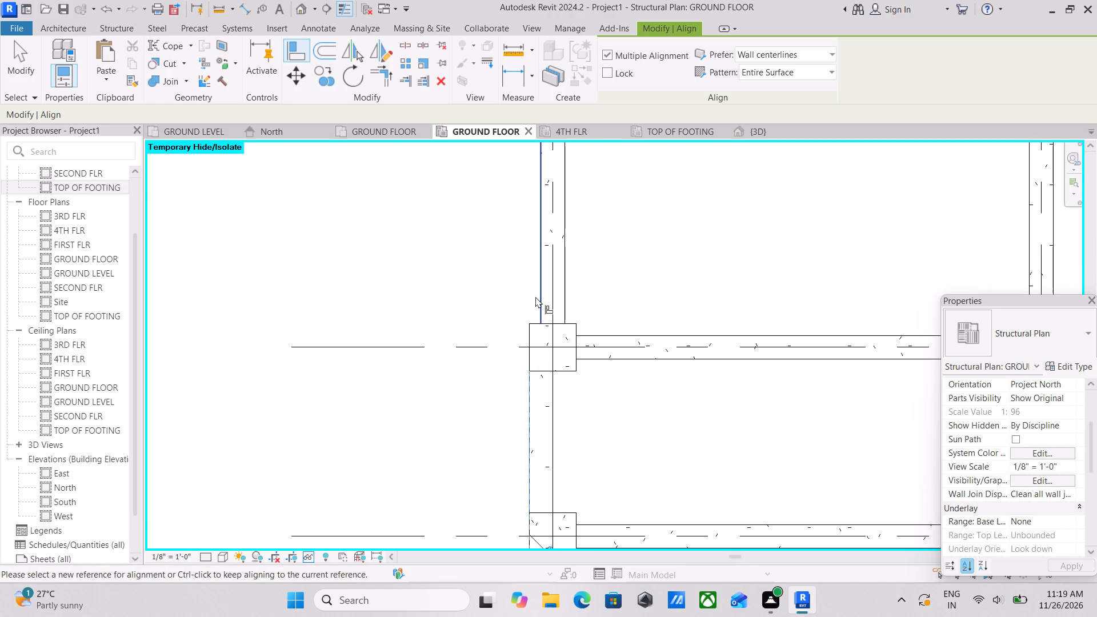
click(537, 295)
middle_drag(537, 295, 540, 510)
middle_drag(541, 260, 527, 468)
middle_drag(533, 271, 534, 352)
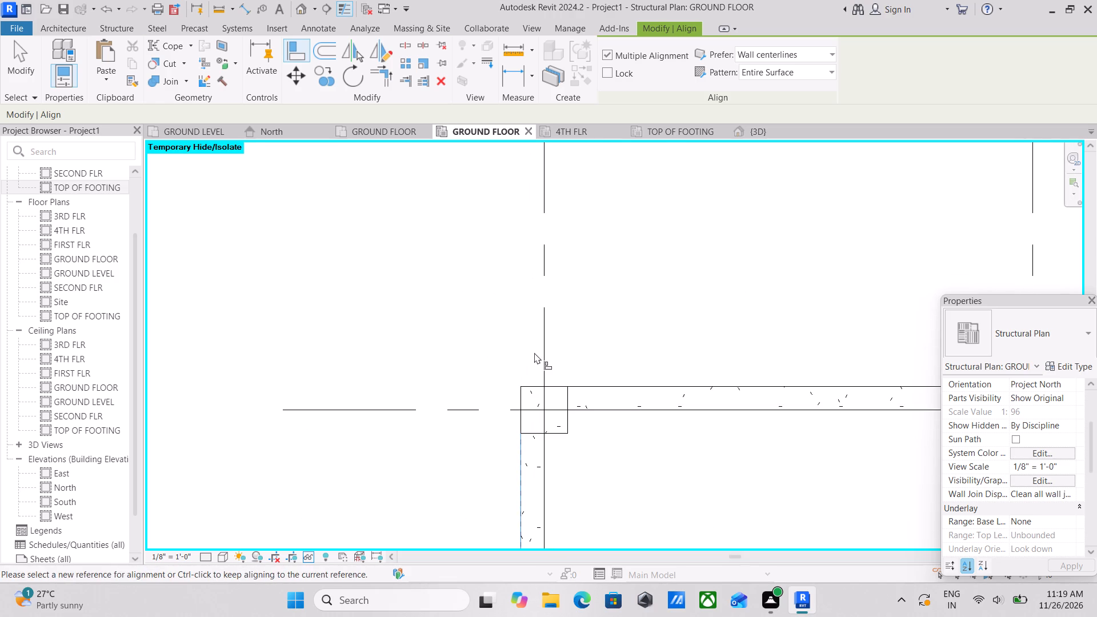
scroll(534, 352, down, 2)
middle_drag(534, 352, 486, 189)
key(Escape)
scroll(536, 297, down, 2)
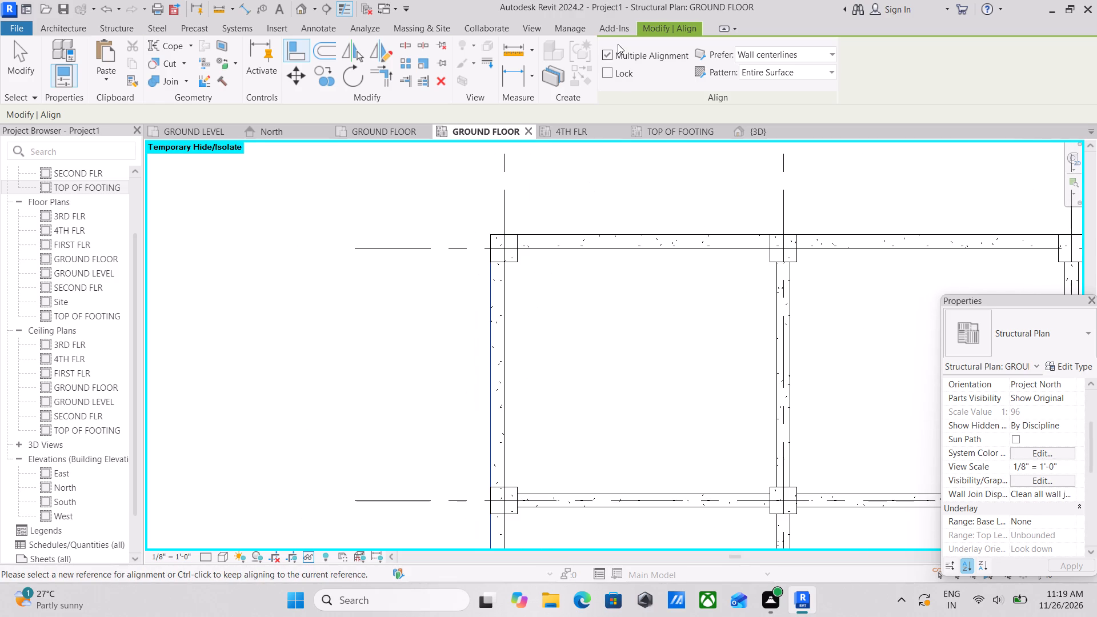
click(606, 51)
key(Escape)
Check the perimeter beam alignment against the columns across the whole GROUND FLOOR plan.
scroll(603, 262, down, 3)
middle_drag(594, 259, 485, 197)
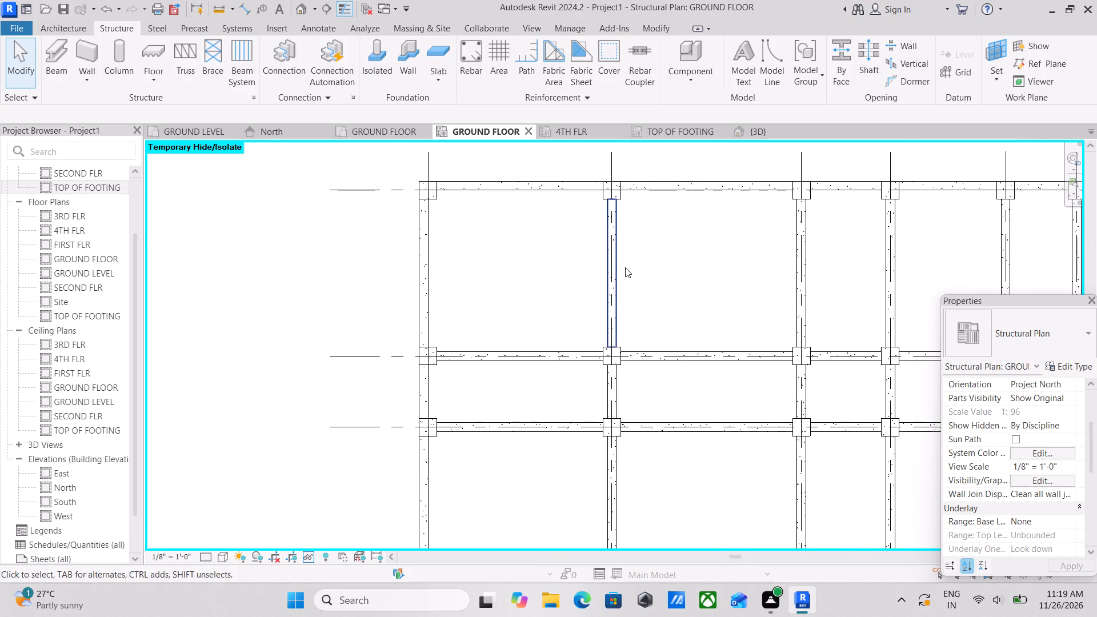
middle_drag(615, 267, 404, 187)
scroll(461, 281, down, 4)
middle_drag(486, 314, 448, 329)
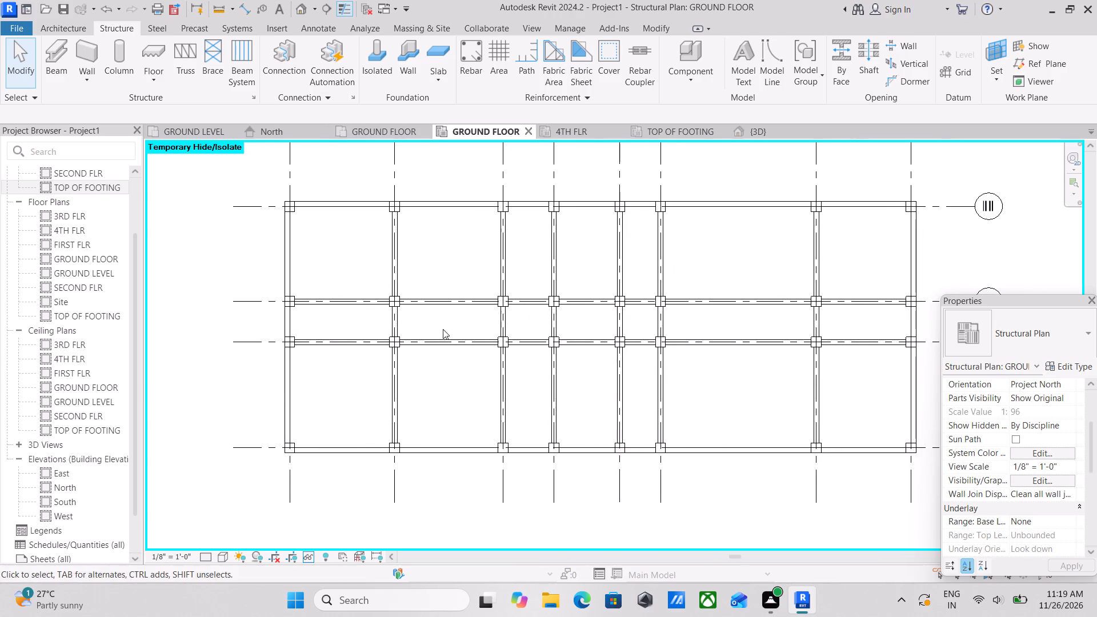
middle_drag(687, 352, 637, 351)
scroll(593, 378, up, 2)
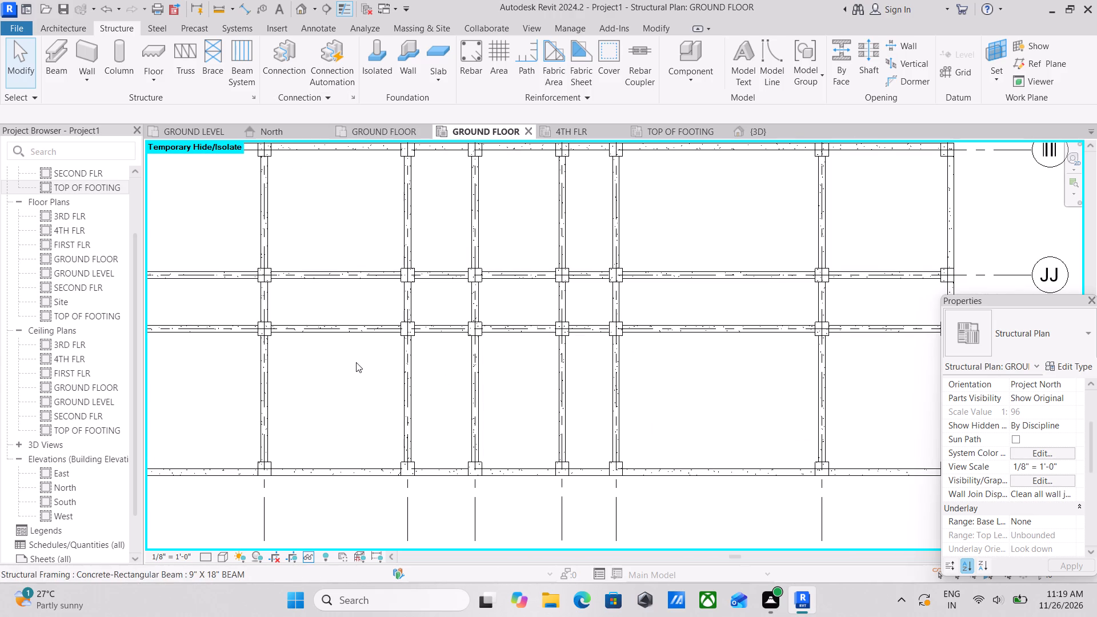
middle_drag(361, 365, 499, 356)
middle_drag(496, 196, 412, 210)
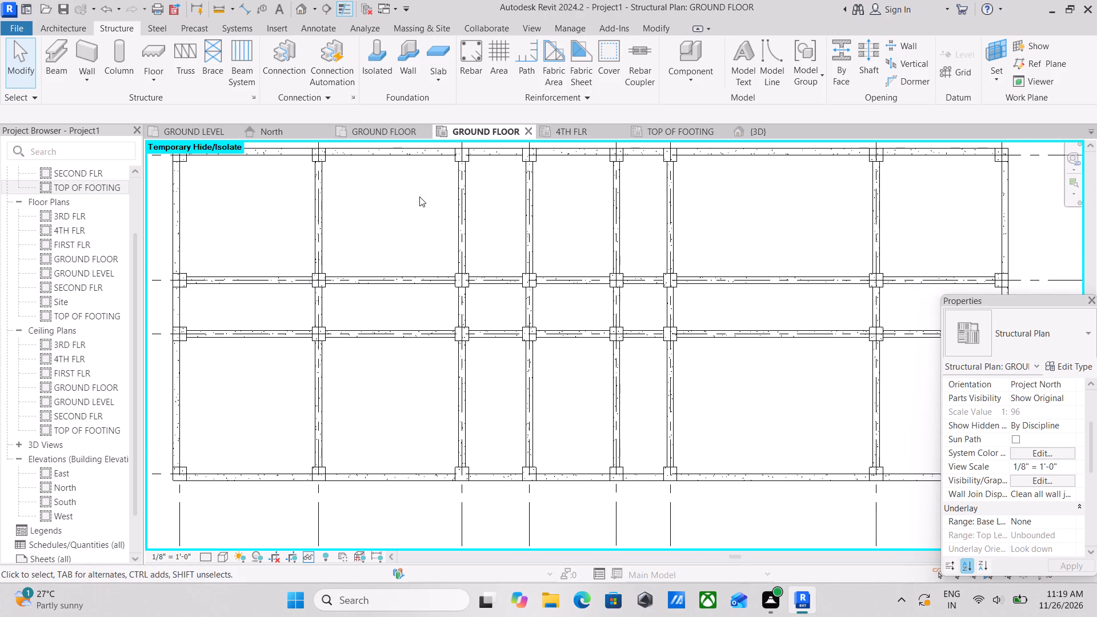
Examine the beam and column frame from several angles in the 3D view.
click(738, 129)
middle_drag(670, 267, 638, 223)
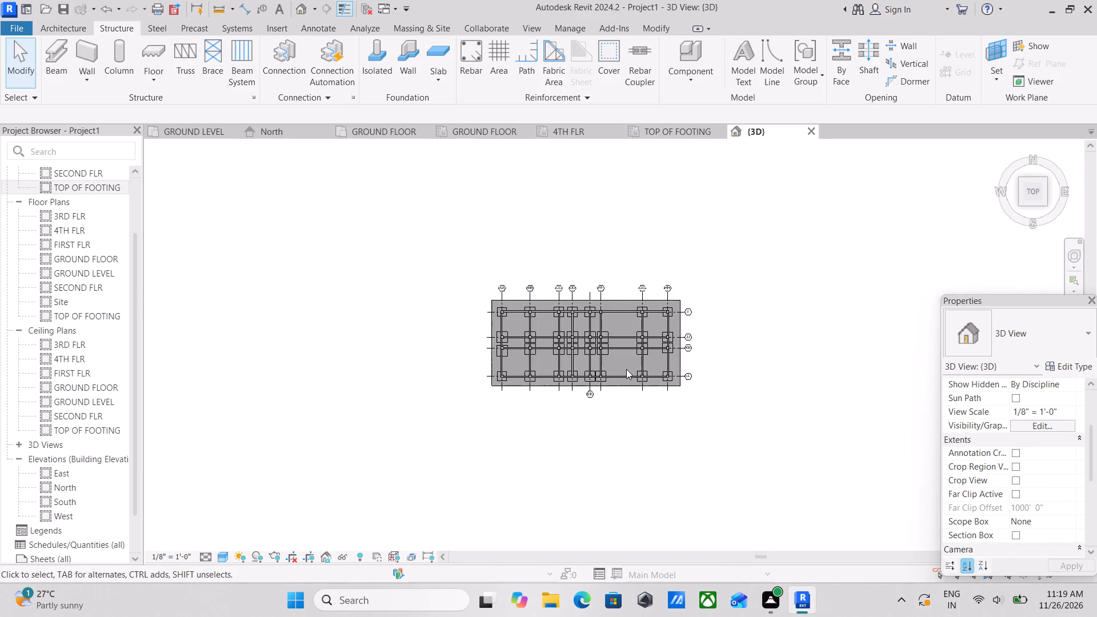
shift+middle_drag(610, 391, 705, 225)
shift+middle_drag(661, 427, 644, 204)
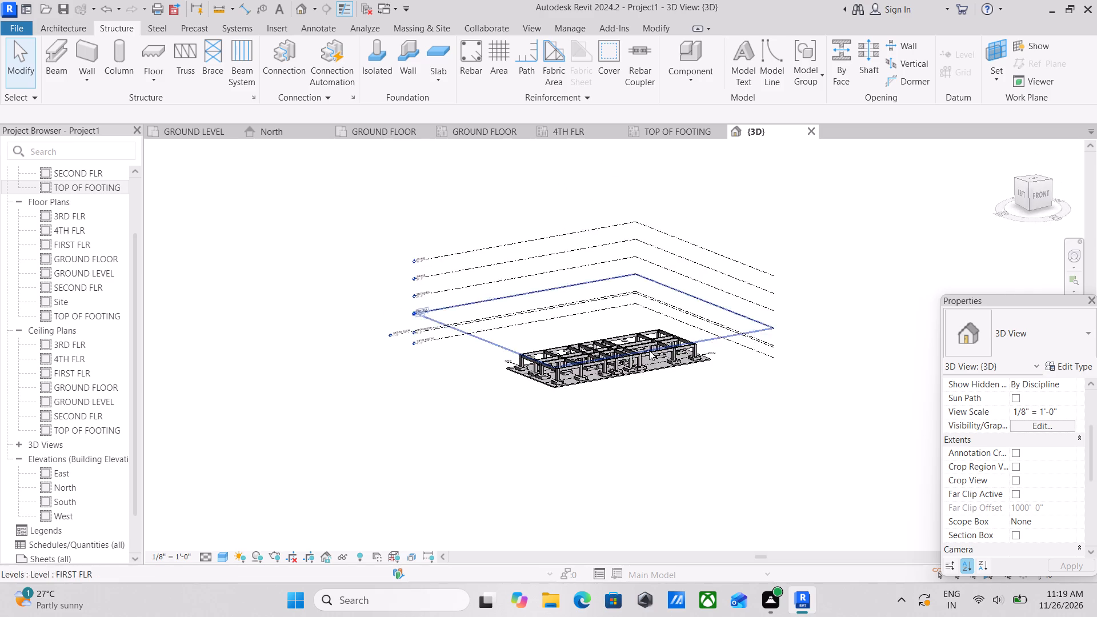
shift+middle_drag(638, 392, 579, 299)
shift+middle_drag(542, 332, 484, 363)
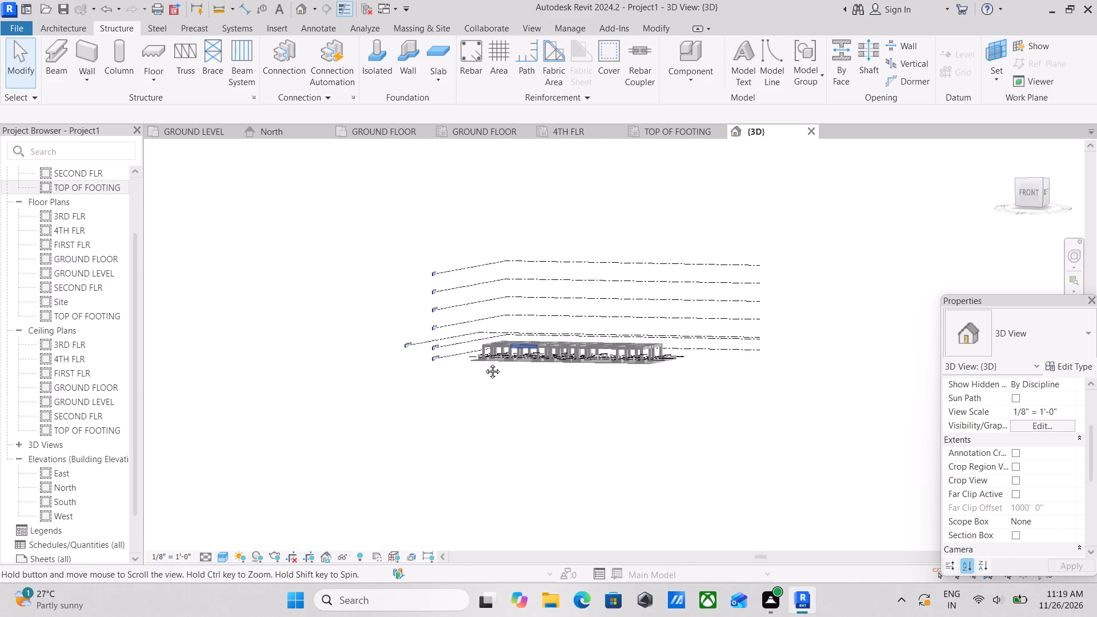
shift+middle_drag(484, 363, 546, 359)
scroll(546, 359, down, 1)
shift+middle_drag(615, 366, 572, 358)
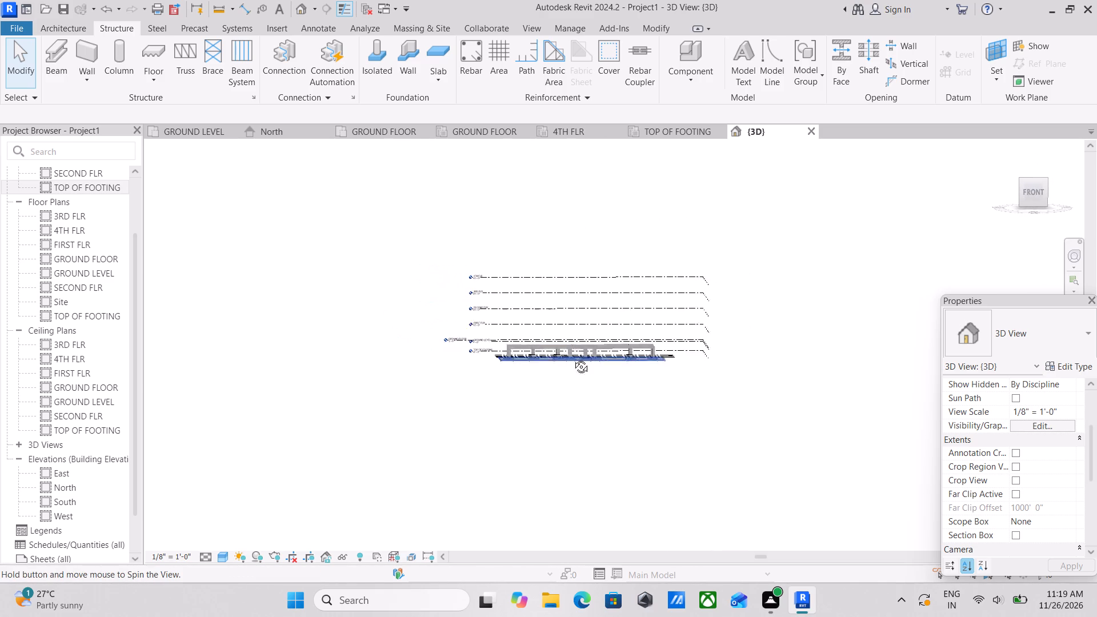
shift+middle_drag(572, 358, 602, 358)
shift+middle_drag(556, 359, 664, 383)
scroll(664, 383, up, 3)
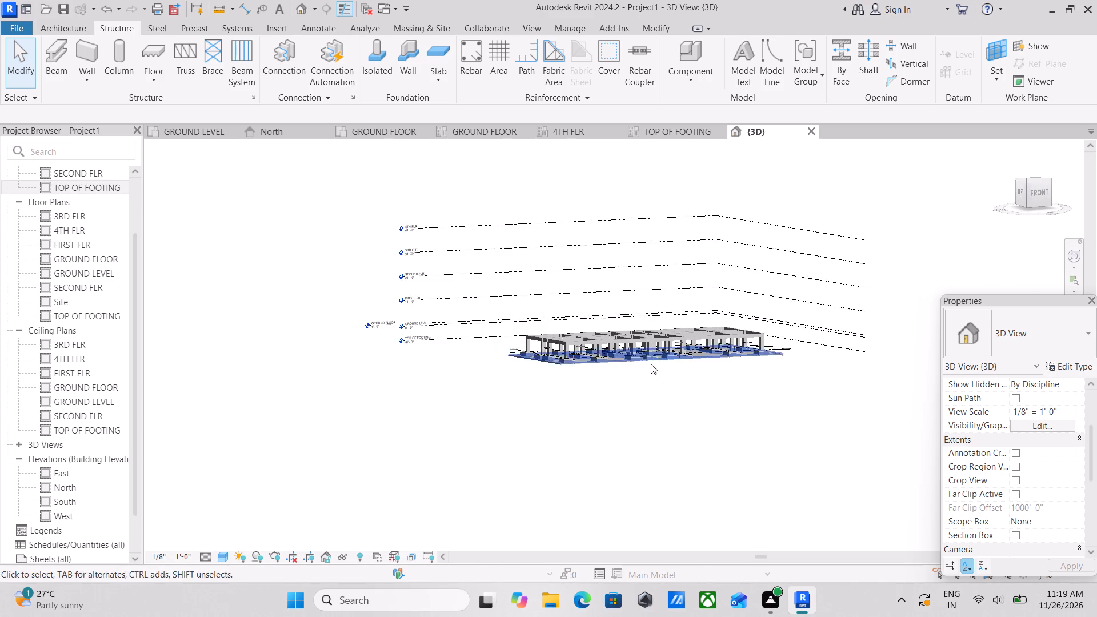
scroll(651, 364, up, 5)
shift+middle_drag(571, 318, 588, 367)
shift+middle_drag(679, 371, 562, 387)
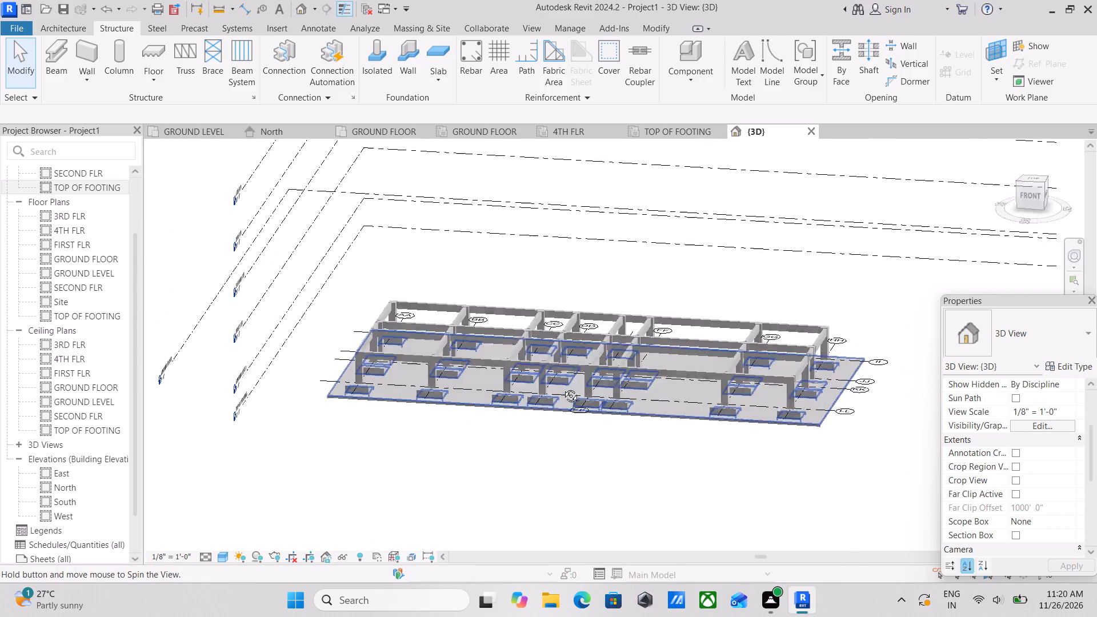
shift+middle_drag(562, 387, 535, 389)
shift+middle_drag(599, 408, 619, 343)
From the front 3D view, select all columns and beams without the footings and paste a copy aligned to the FIRST FLR level.
click(1026, 190)
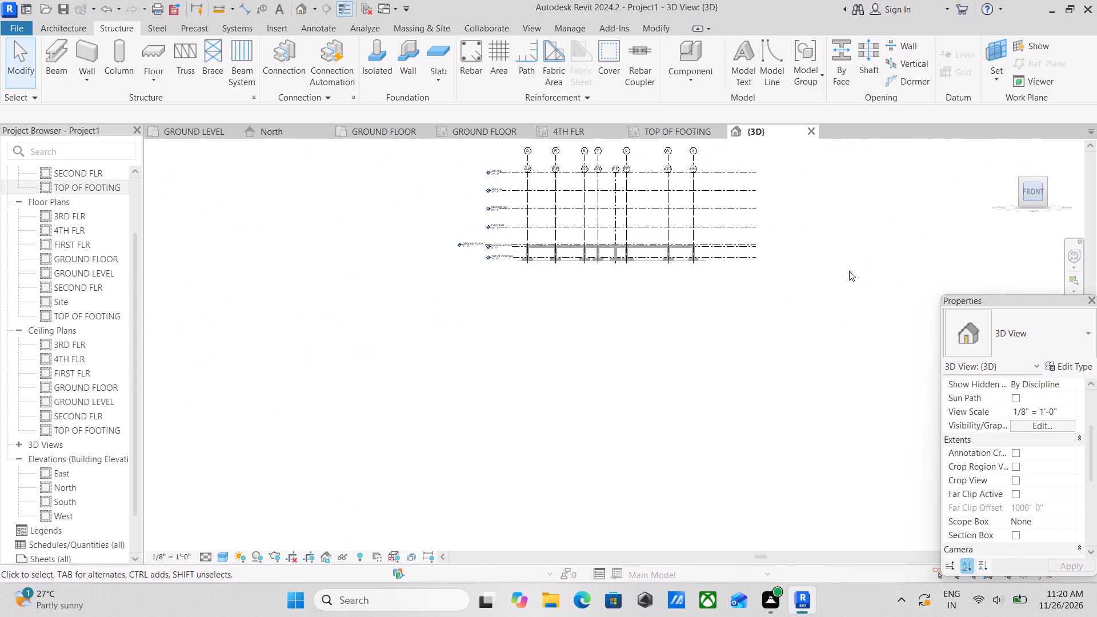
scroll(602, 324, up, 3)
scroll(546, 400, up, 7)
middle_drag(504, 403, 504, 346)
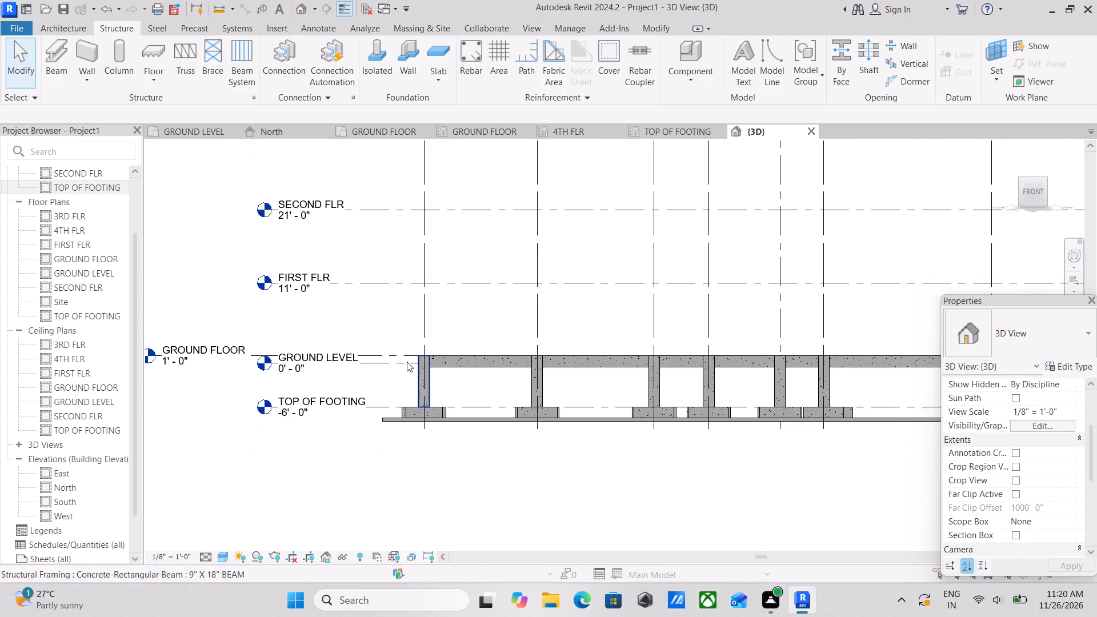
scroll(371, 337, up, 3)
scroll(370, 336, down, 1)
middle_drag(368, 335, 316, 310)
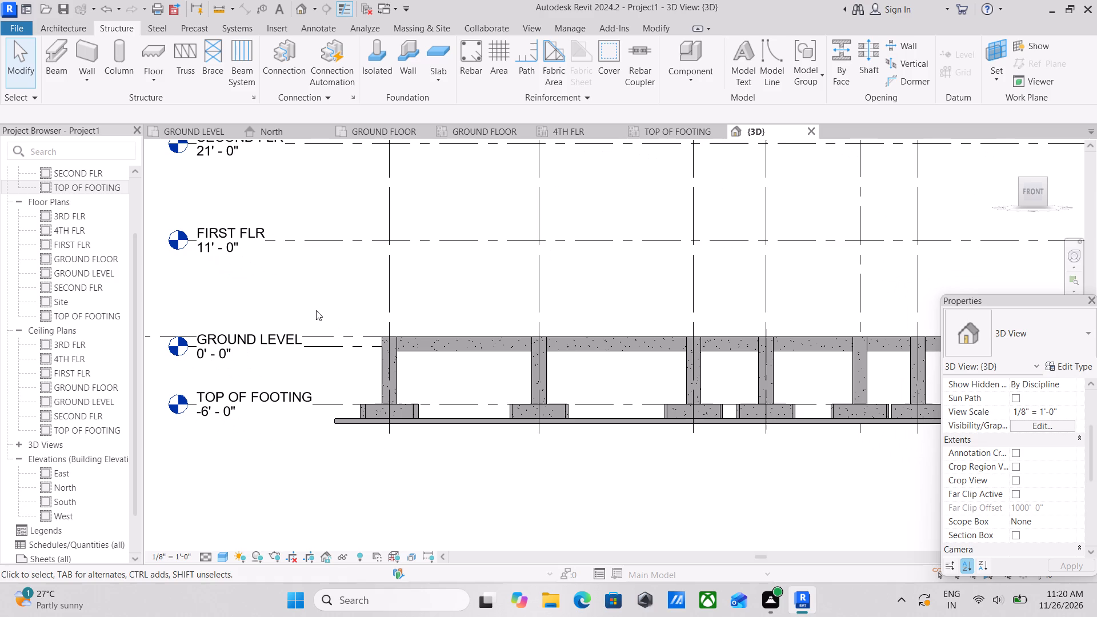
scroll(324, 306, down, 3)
middle_drag(331, 304, 262, 294)
scroll(265, 288, down, 2)
drag(264, 286, 332, 323)
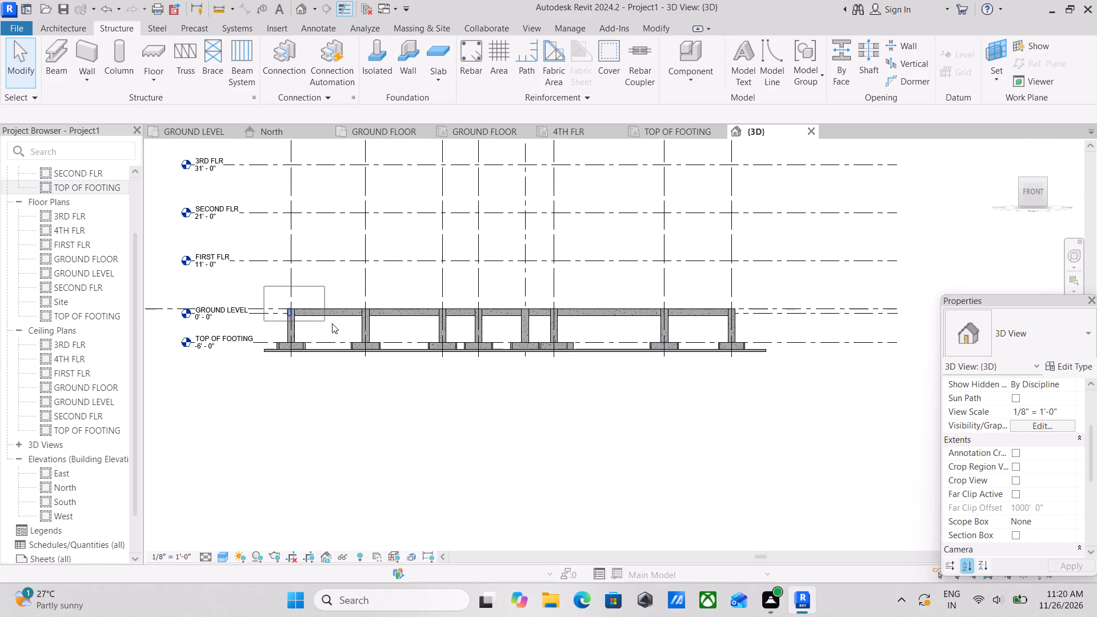
drag(332, 323, 752, 339)
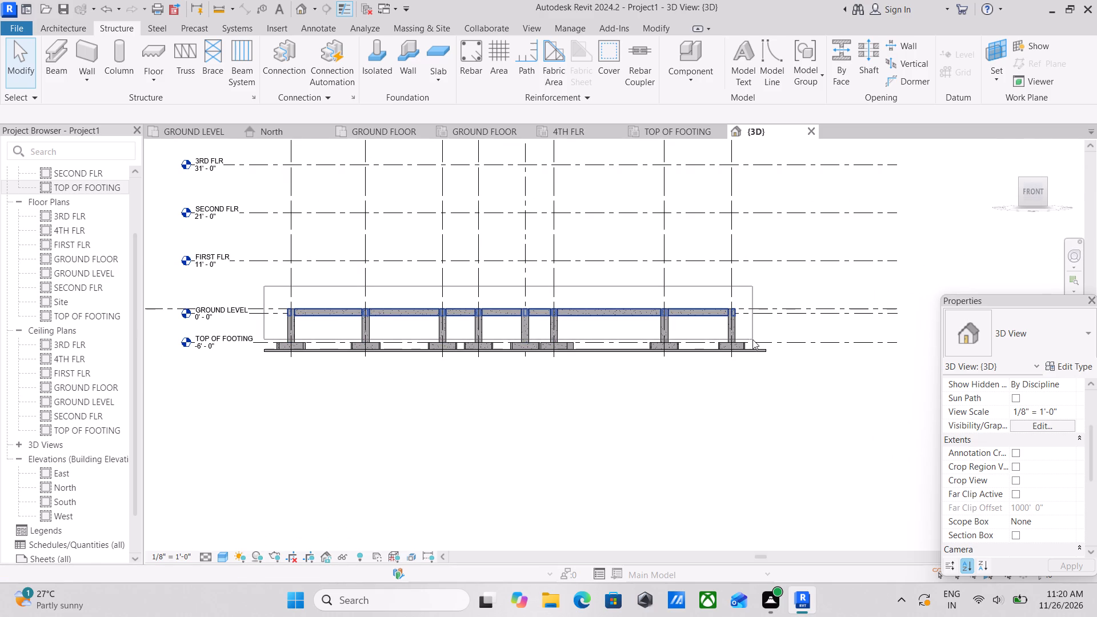
drag(752, 339, 757, 343)
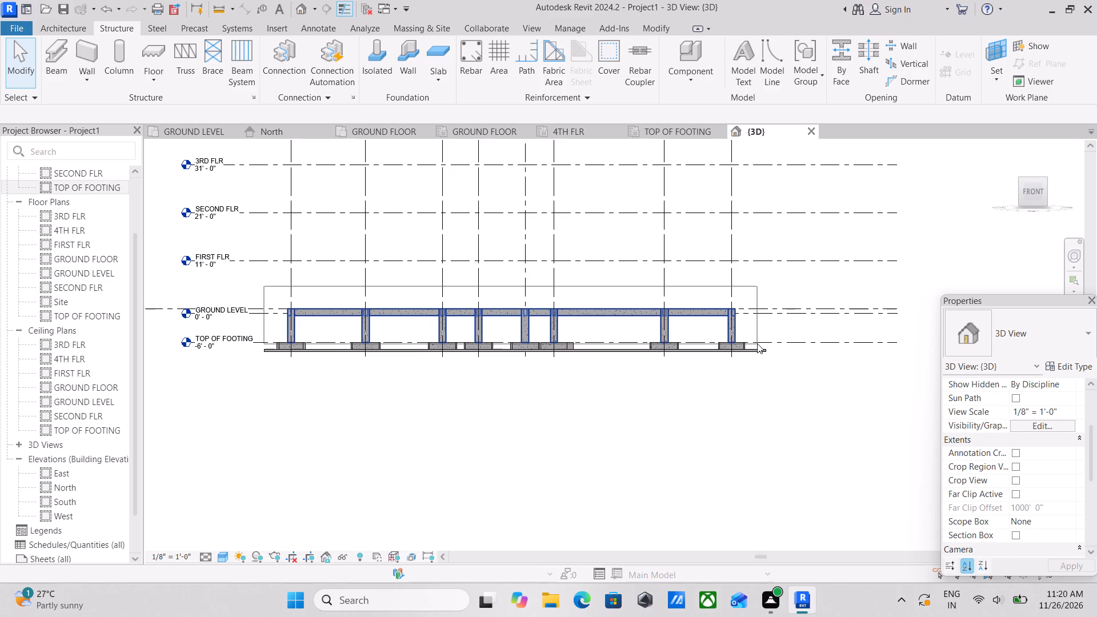
drag(757, 343, 757, 343)
middle_drag(394, 351, 689, 399)
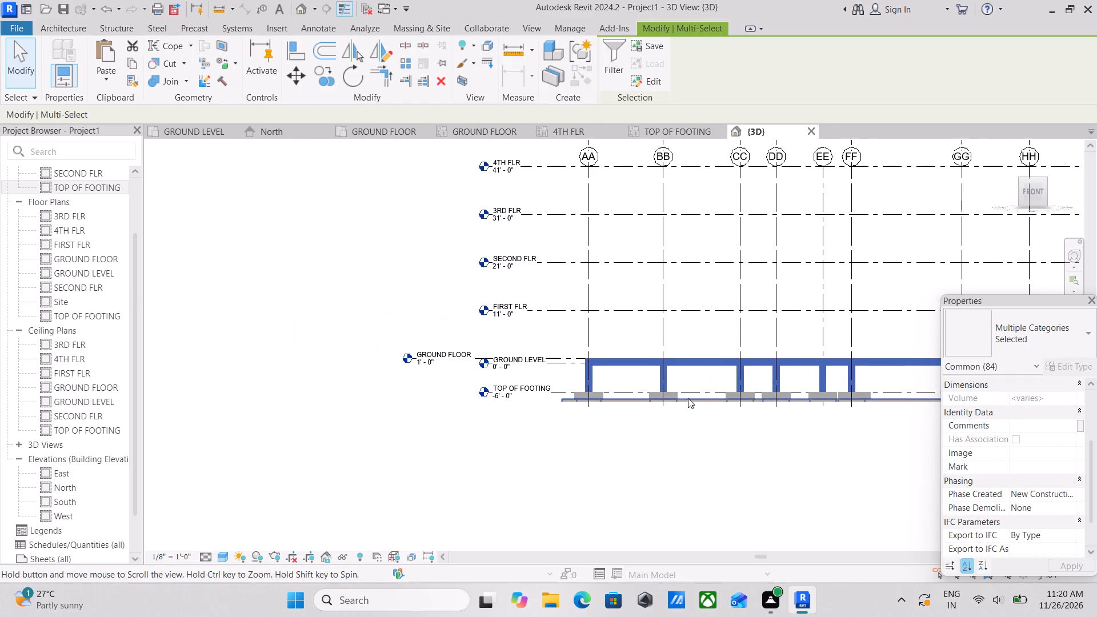
click(130, 62)
click(111, 74)
click(133, 129)
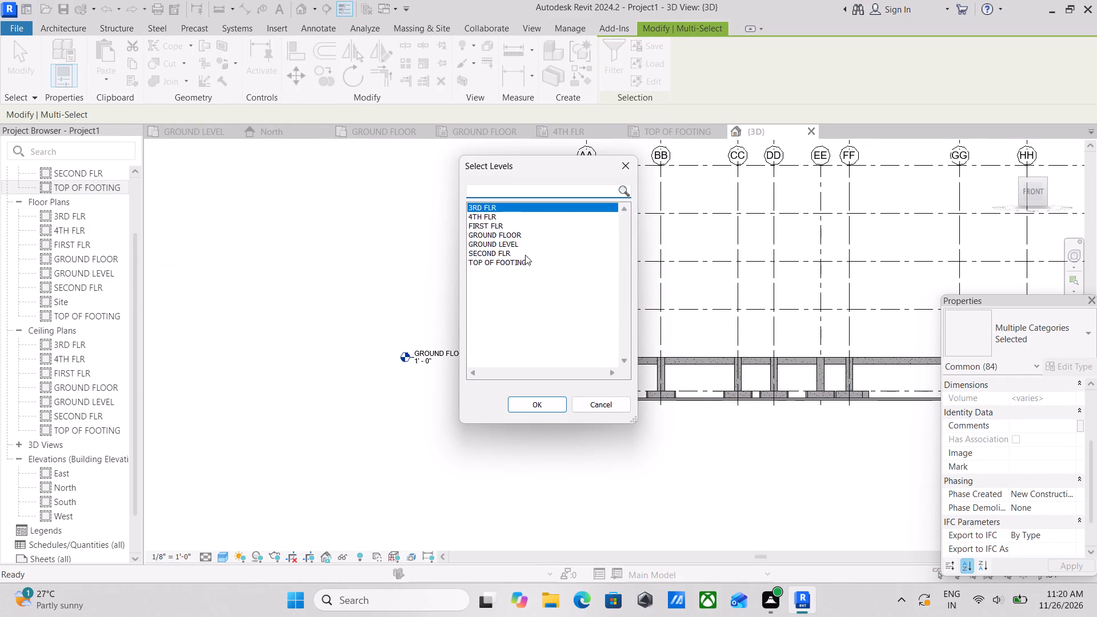
click(494, 224)
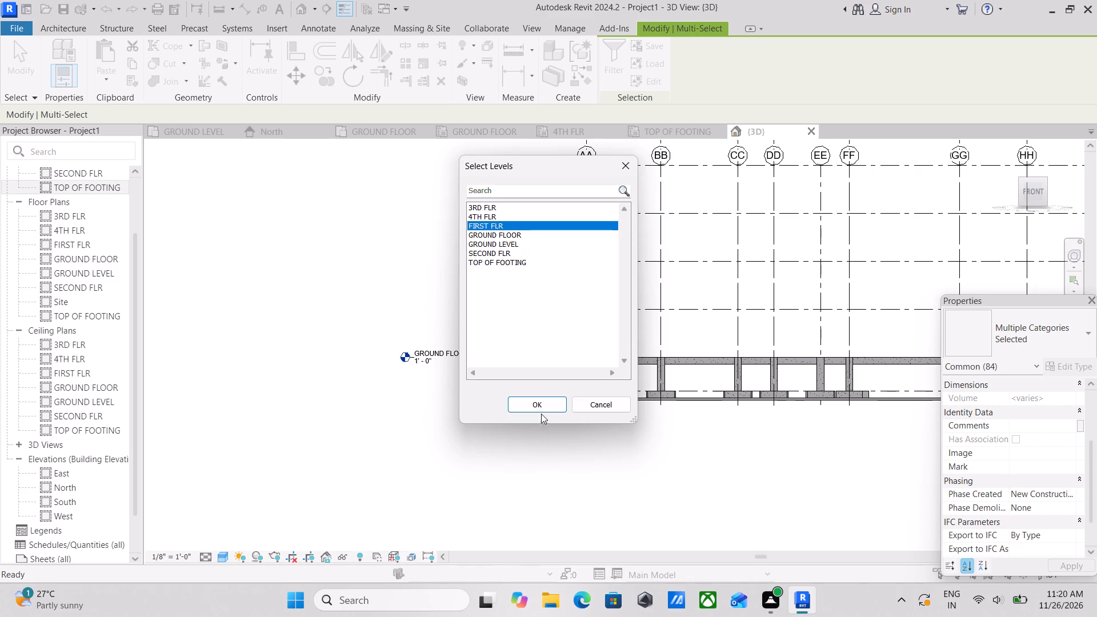
click(545, 404)
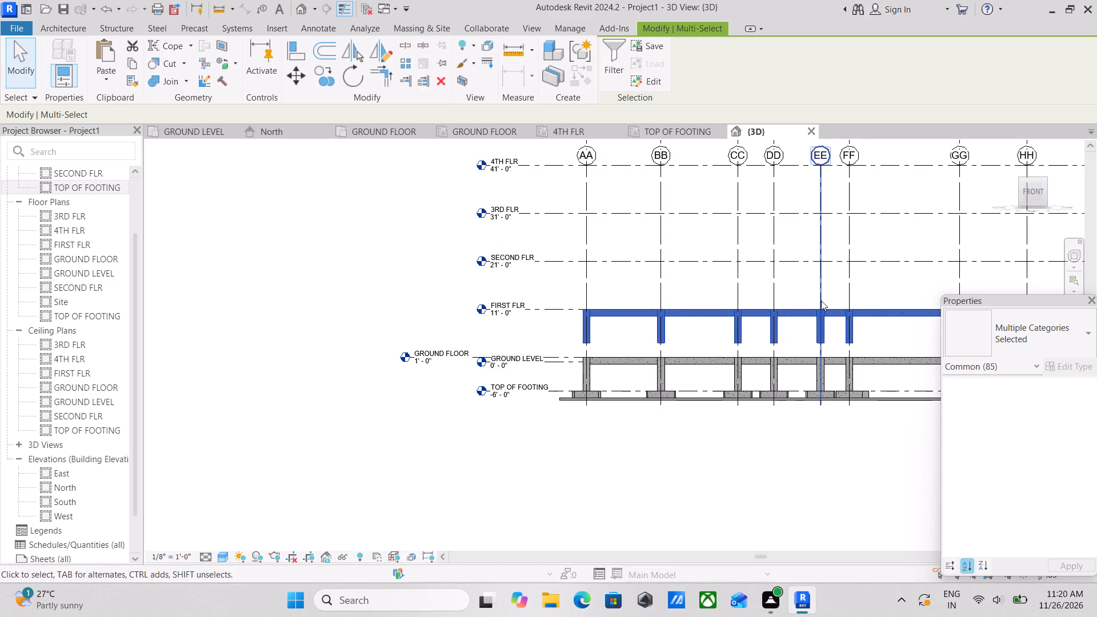
Filter the pasted first-floor selection down to only the structural columns and set their Base Offset to 0.
middle_drag(815, 301, 674, 315)
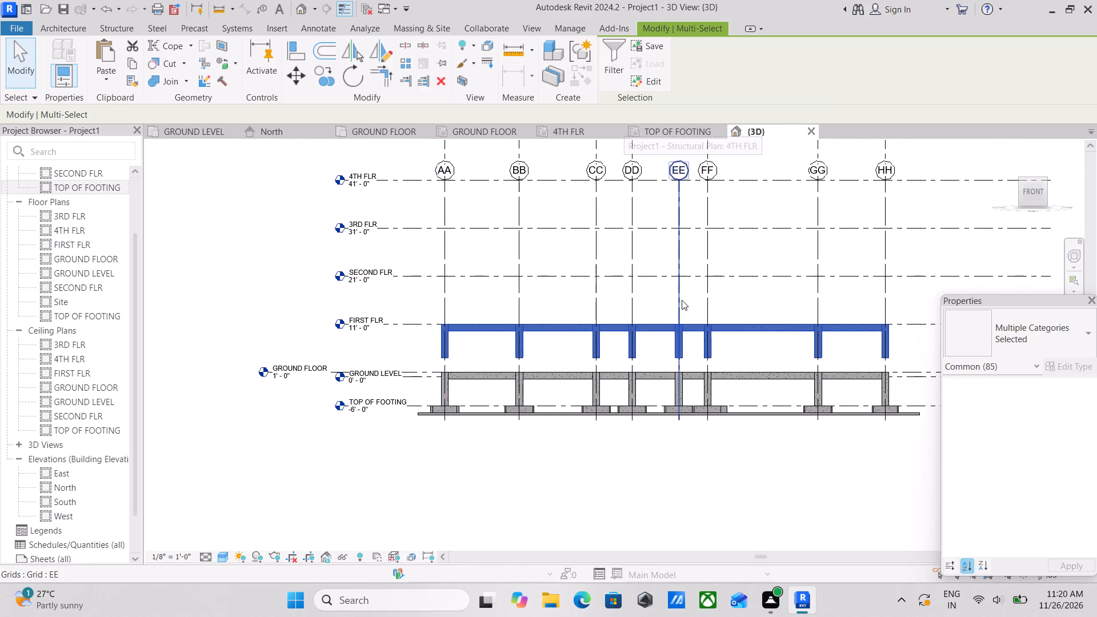
scroll(682, 300, up, 2)
middle_drag(674, 300, 613, 298)
click(620, 56)
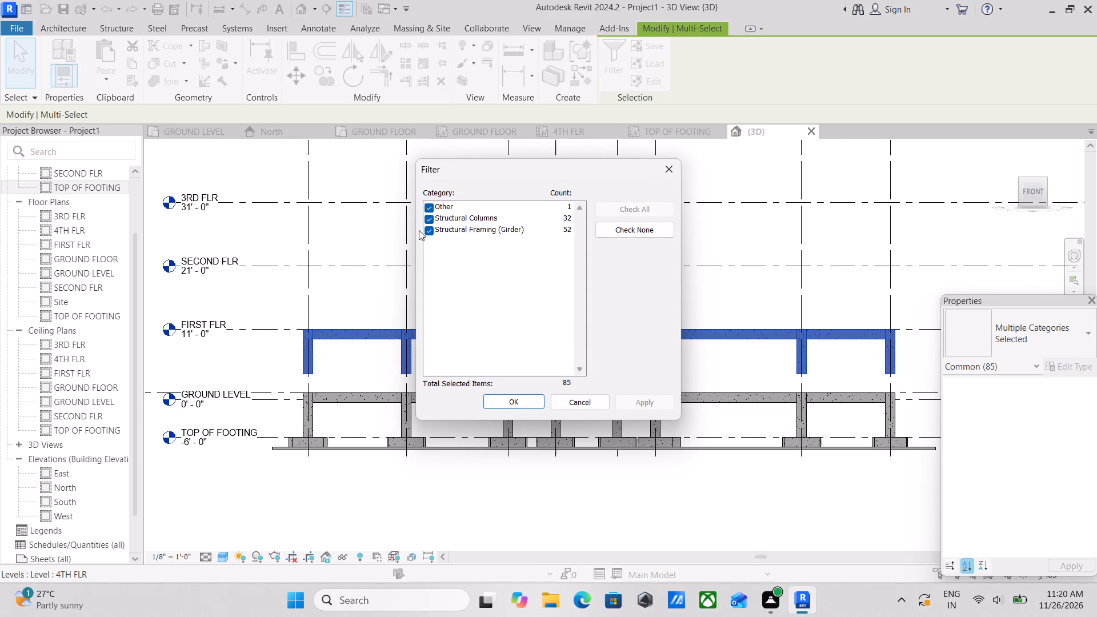
click(636, 224)
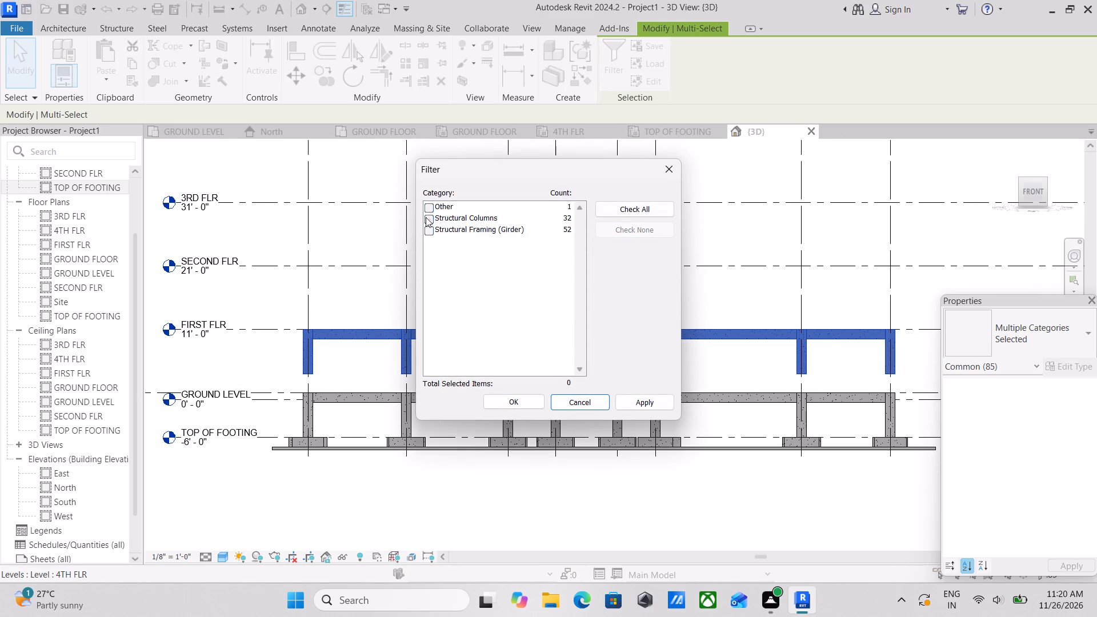
click(426, 217)
click(660, 399)
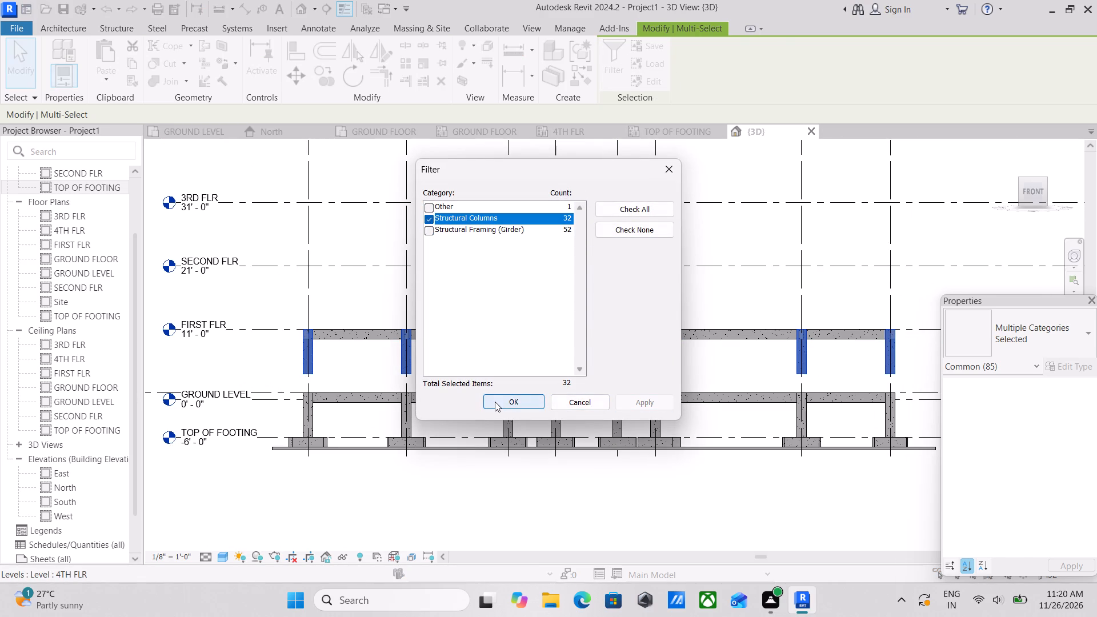
click(495, 402)
click(1042, 408)
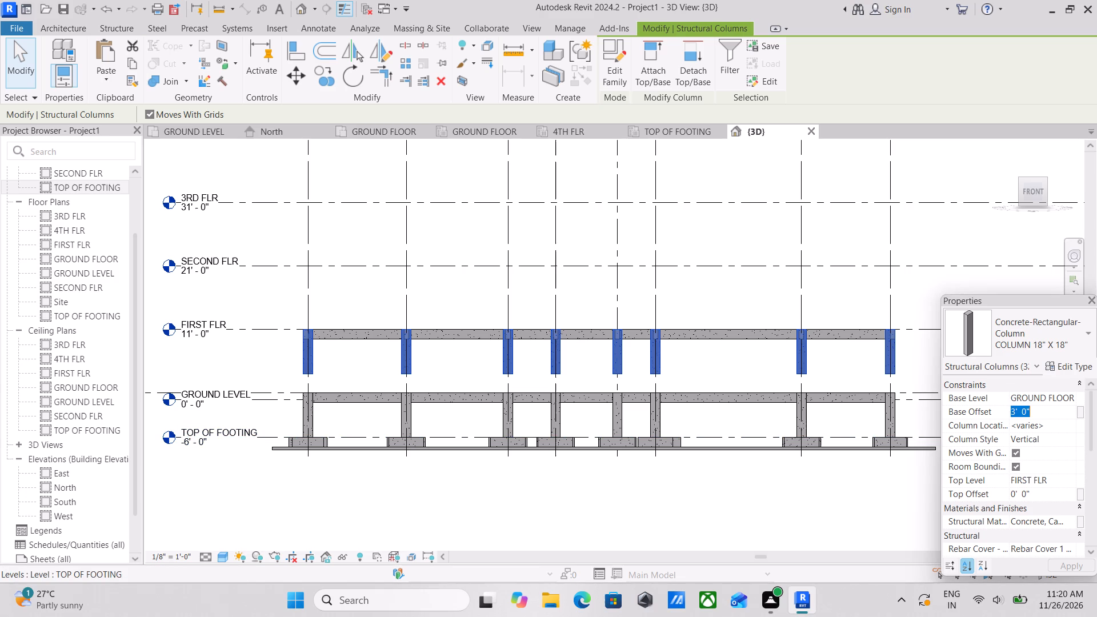
key(0)
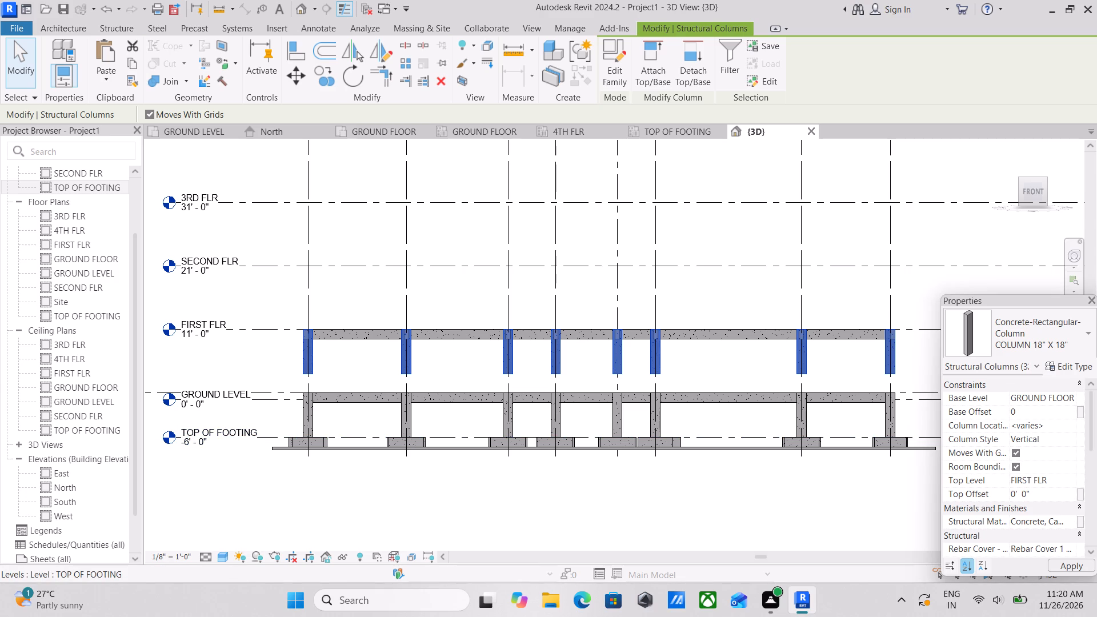
key(Return)
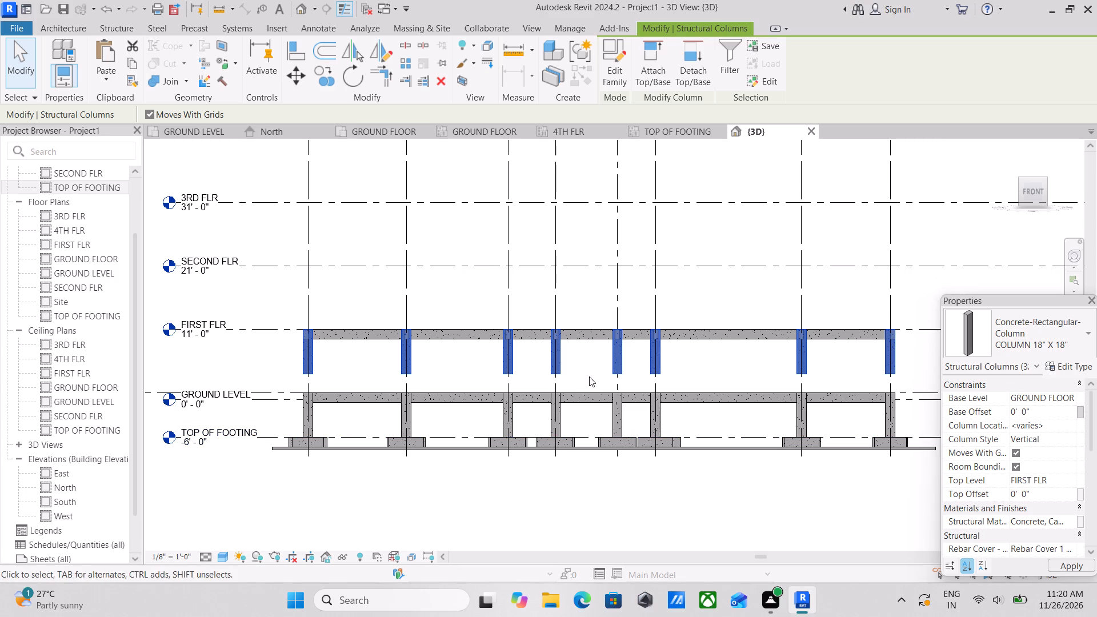
scroll(606, 384, down, 1)
middle_drag(604, 384, 616, 345)
scroll(511, 354, down, 2)
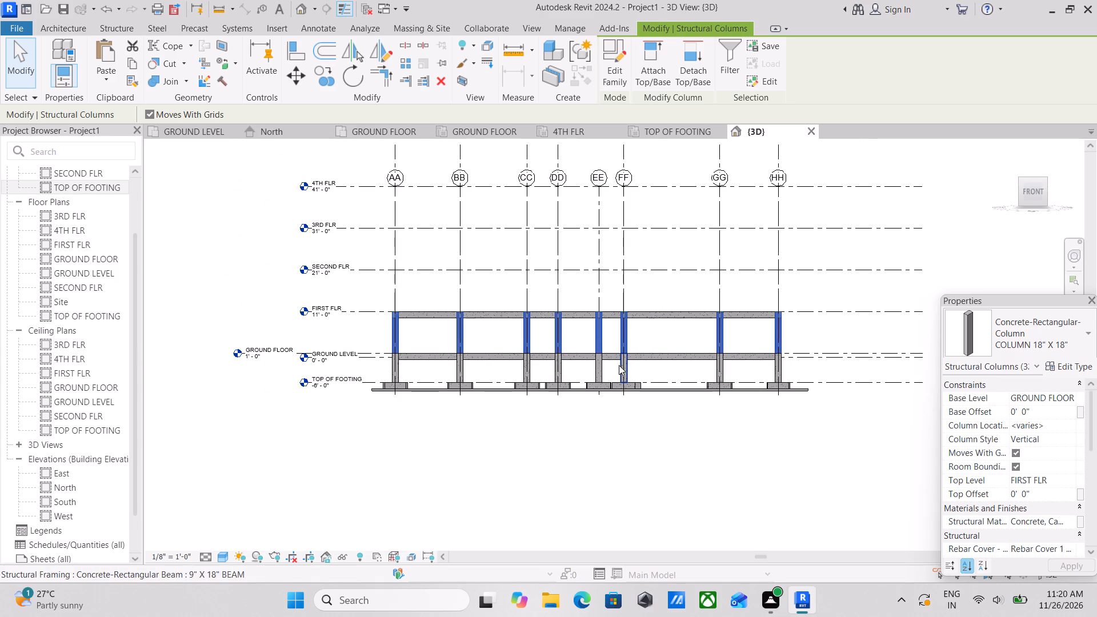
key(Escape)
Examine the two-level column and beam frame from several angles in the 3D view.
scroll(667, 364, down, 1)
middle_drag(667, 364, 562, 326)
shift+middle_drag(554, 293, 596, 342)
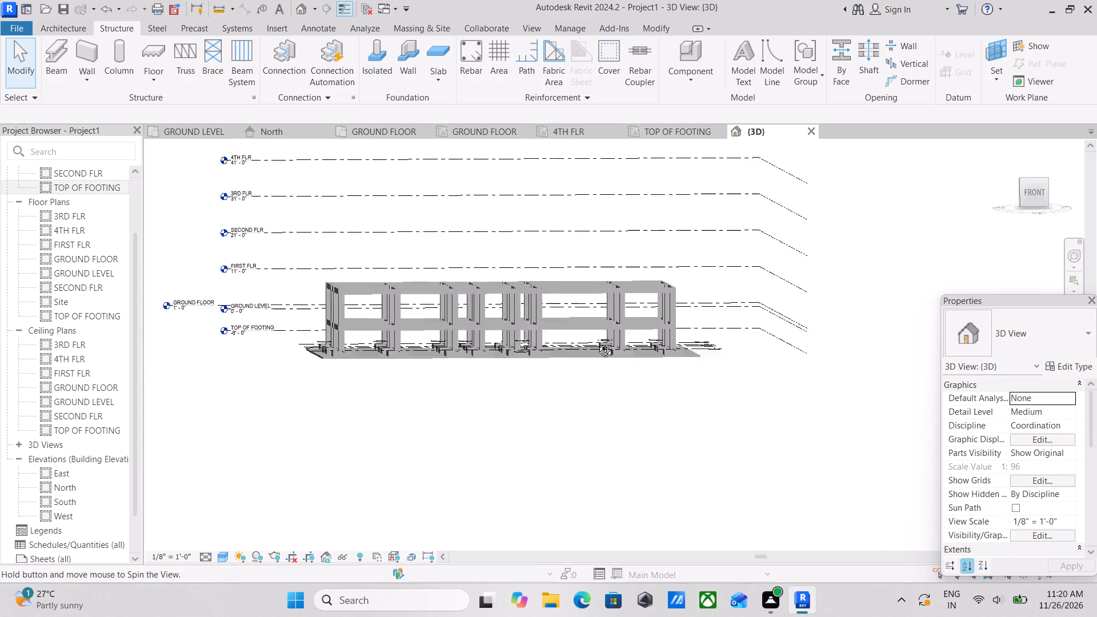
shift+middle_drag(596, 342, 628, 412)
shift+middle_drag(635, 343, 419, 319)
shift+middle_drag(509, 361, 647, 354)
shift+middle_drag(469, 355, 473, 356)
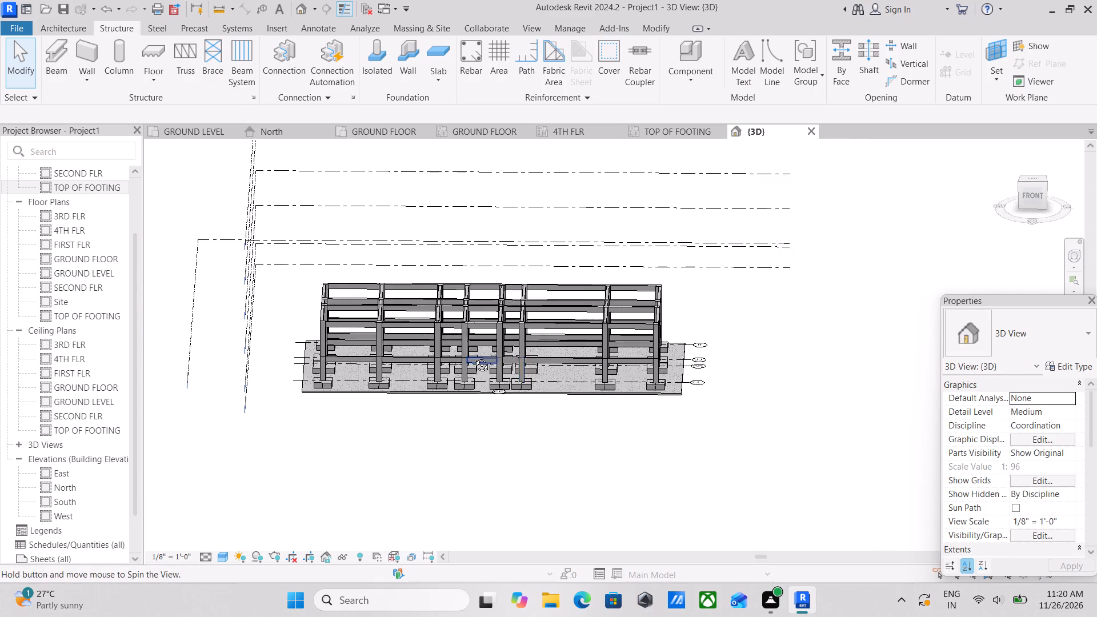
shift+middle_drag(473, 356, 590, 383)
scroll(515, 397, up, 5)
shift+middle_drag(462, 383, 502, 338)
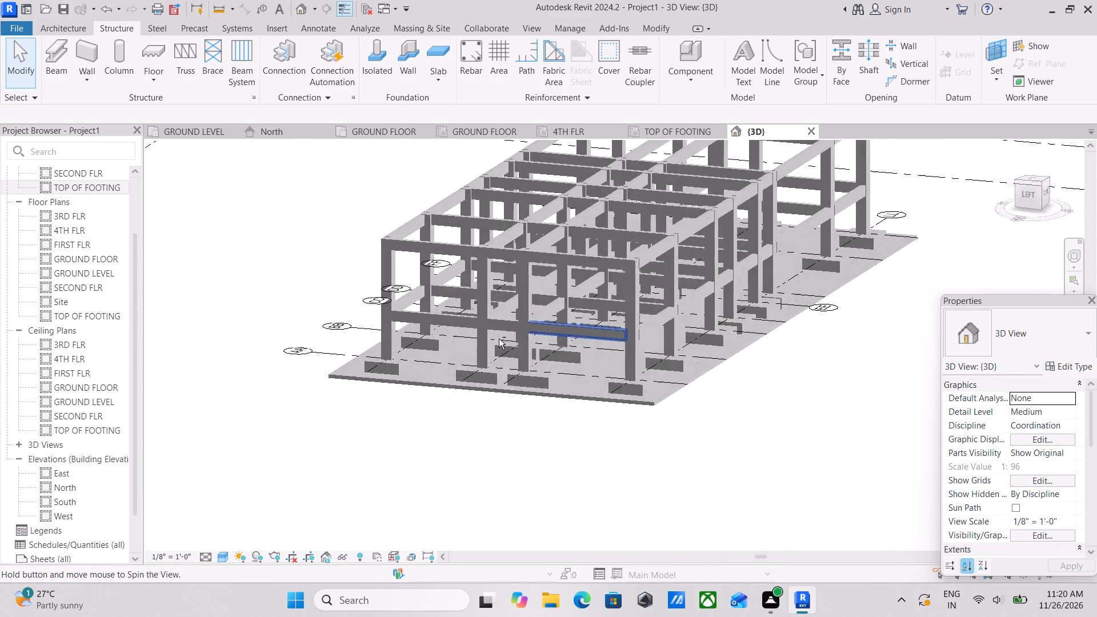
shift+middle_drag(637, 354, 560, 370)
shift+middle_drag(560, 370, 526, 372)
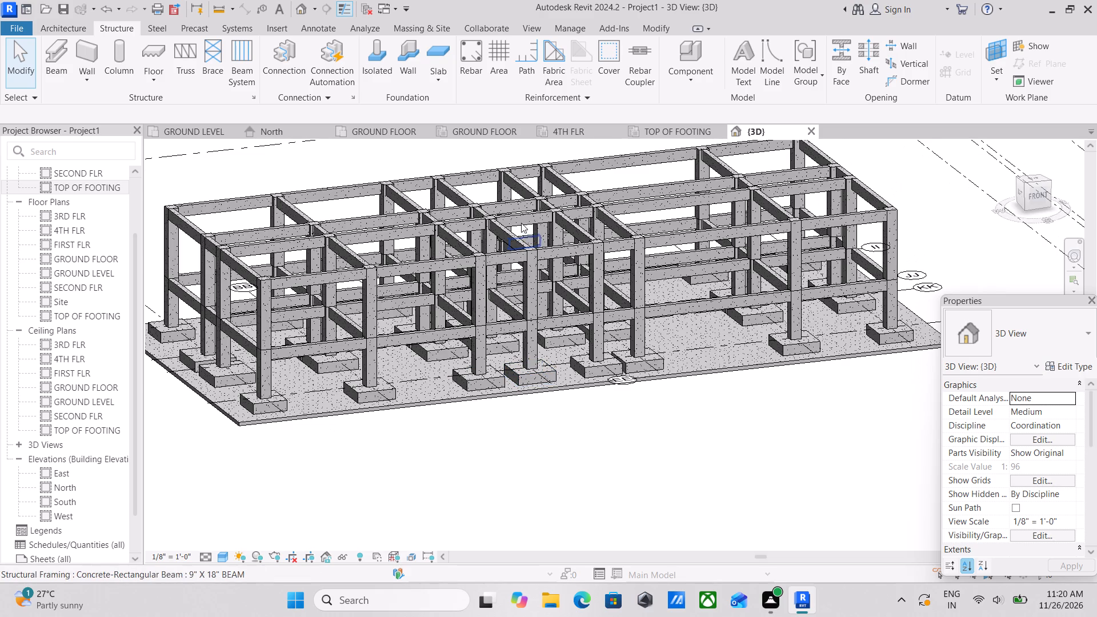
Open the GROUND FLOOR floor plan and examine the column positions against the reference plan image, especially along grid LL.
double_click(370, 128)
scroll(417, 386, up, 2)
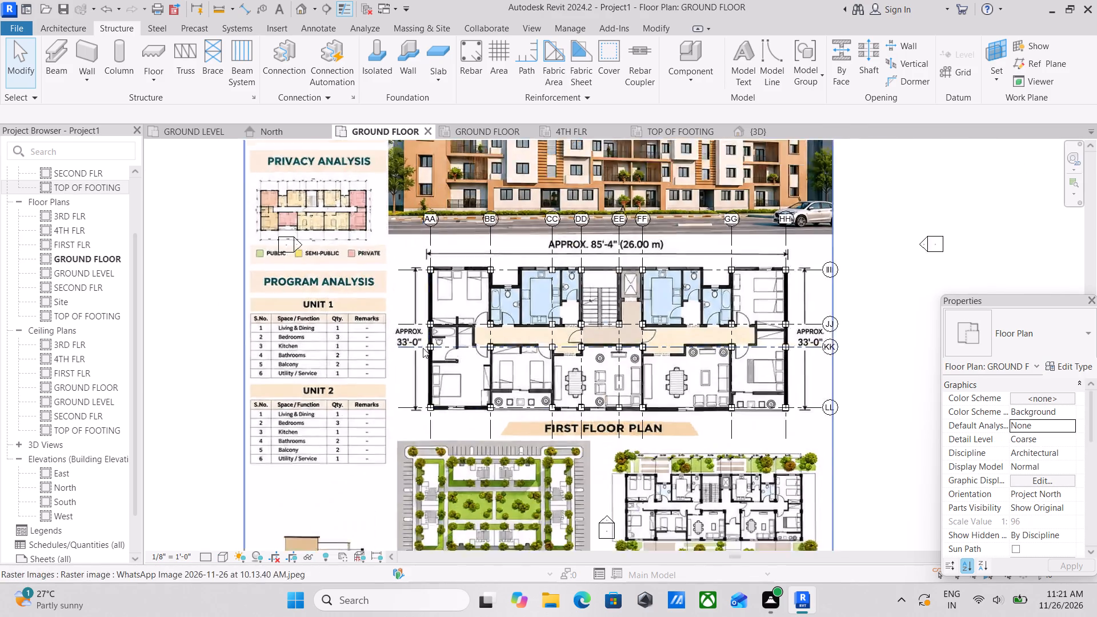
scroll(423, 348, up, 3)
scroll(442, 254, up, 2)
scroll(444, 282, down, 3)
scroll(448, 358, down, 2)
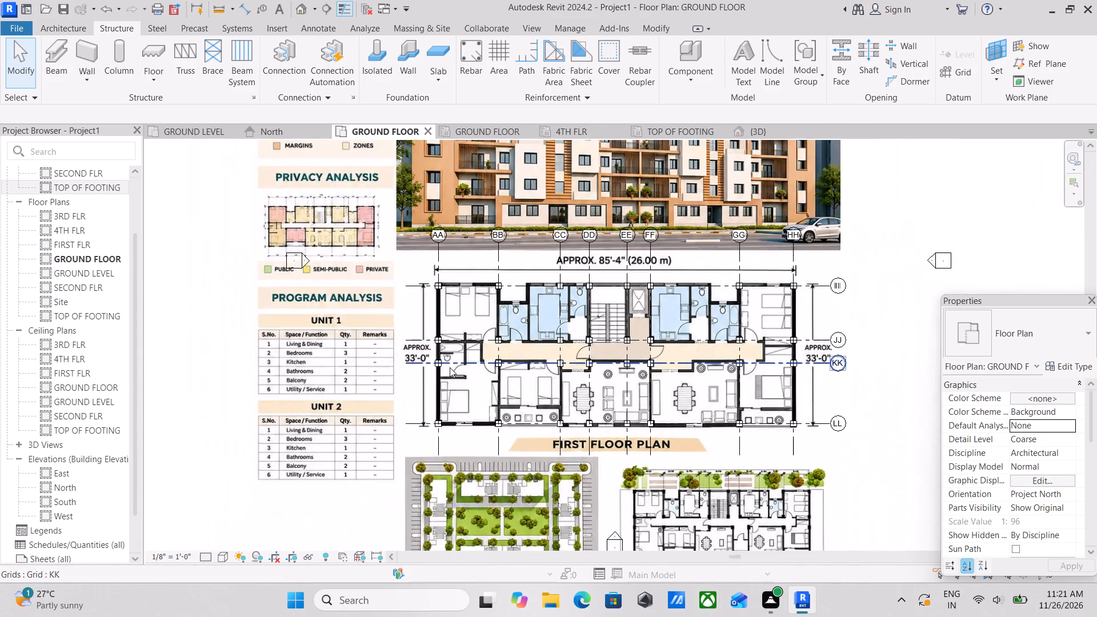
scroll(602, 265, down, 3)
scroll(551, 371, up, 3)
scroll(490, 365, up, 6)
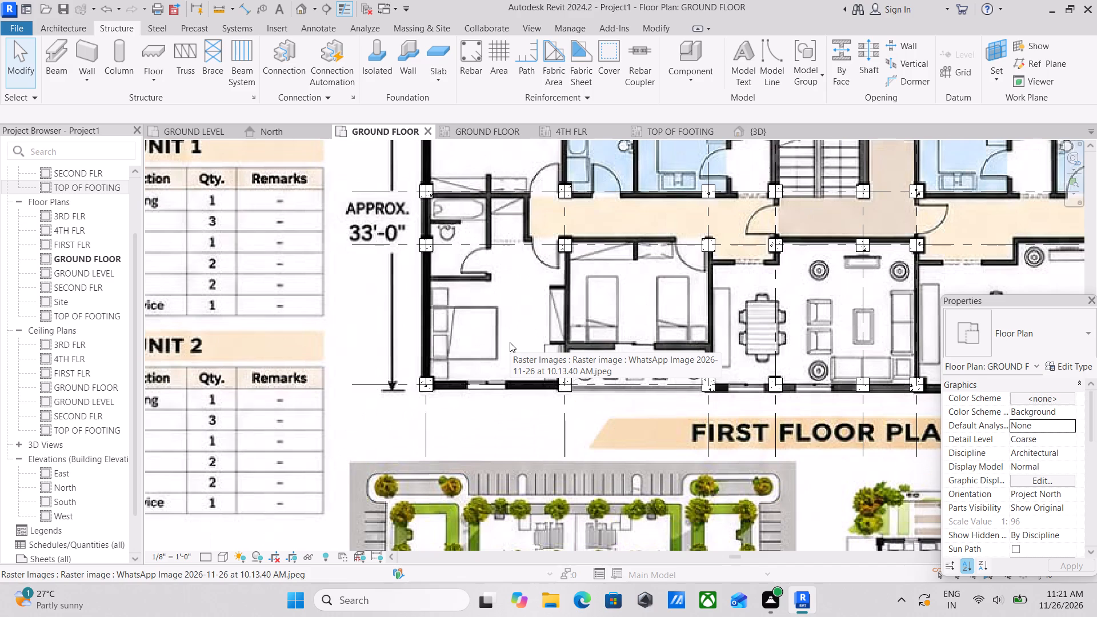
scroll(510, 342, down, 1)
scroll(453, 378, up, 2)
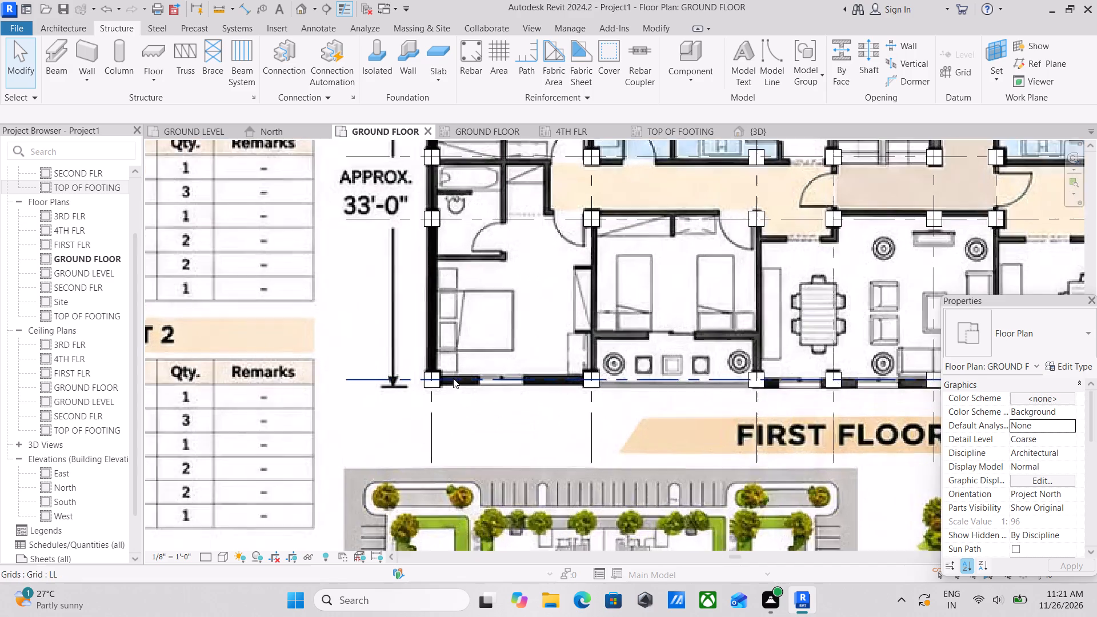
scroll(453, 378, up, 7)
middle_drag(463, 379, 401, 371)
scroll(537, 386, down, 3)
middle_drag(537, 375, 434, 358)
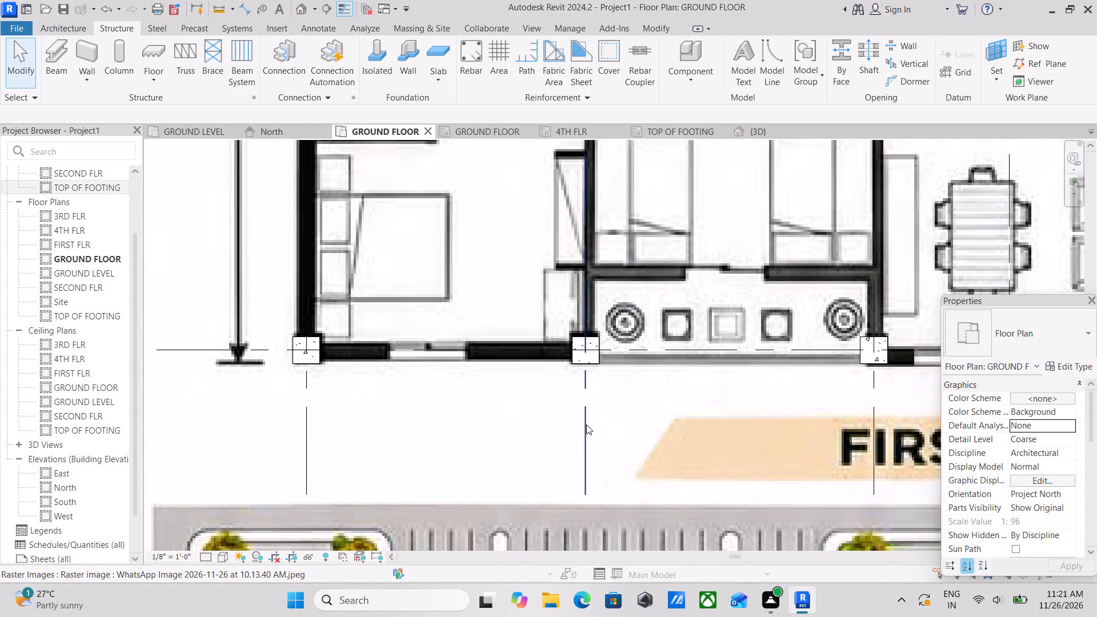
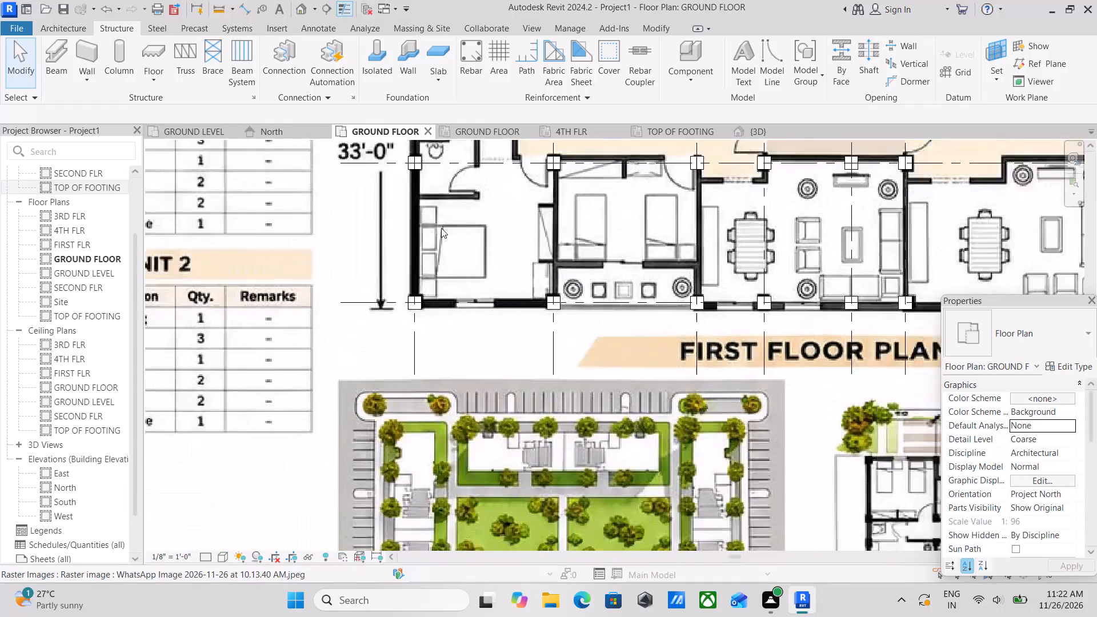
Return to the 3D view and examine the column and beam frame from the front and several angled viewpoints.
middle_drag(570, 307, 602, 326)
middle_drag(637, 258, 615, 262)
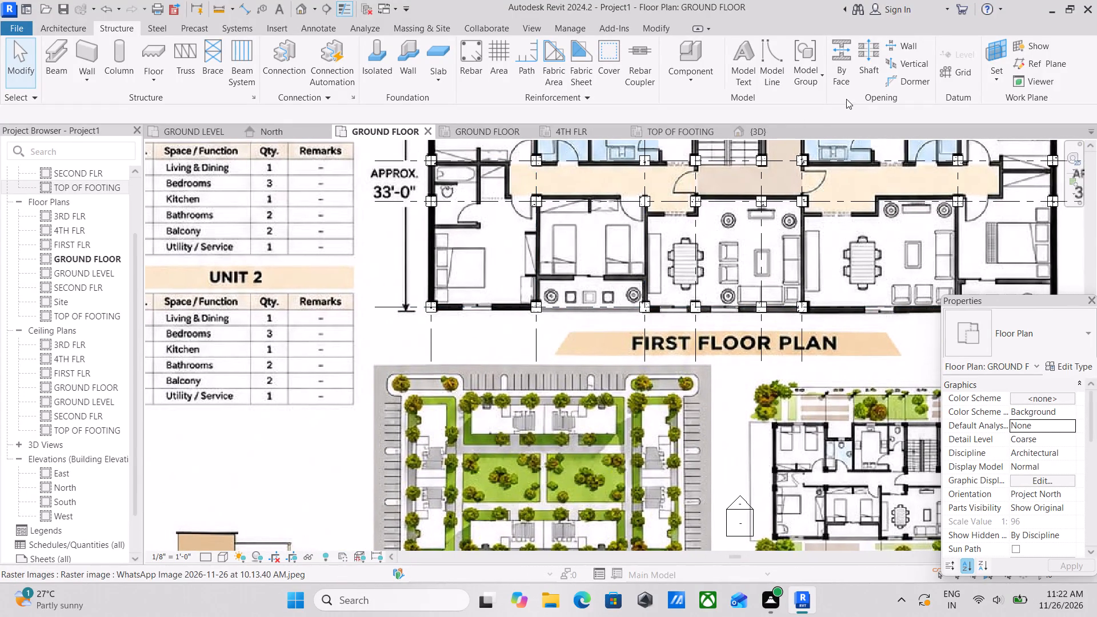
click(763, 128)
scroll(775, 284, up, 1)
scroll(773, 284, down, 3)
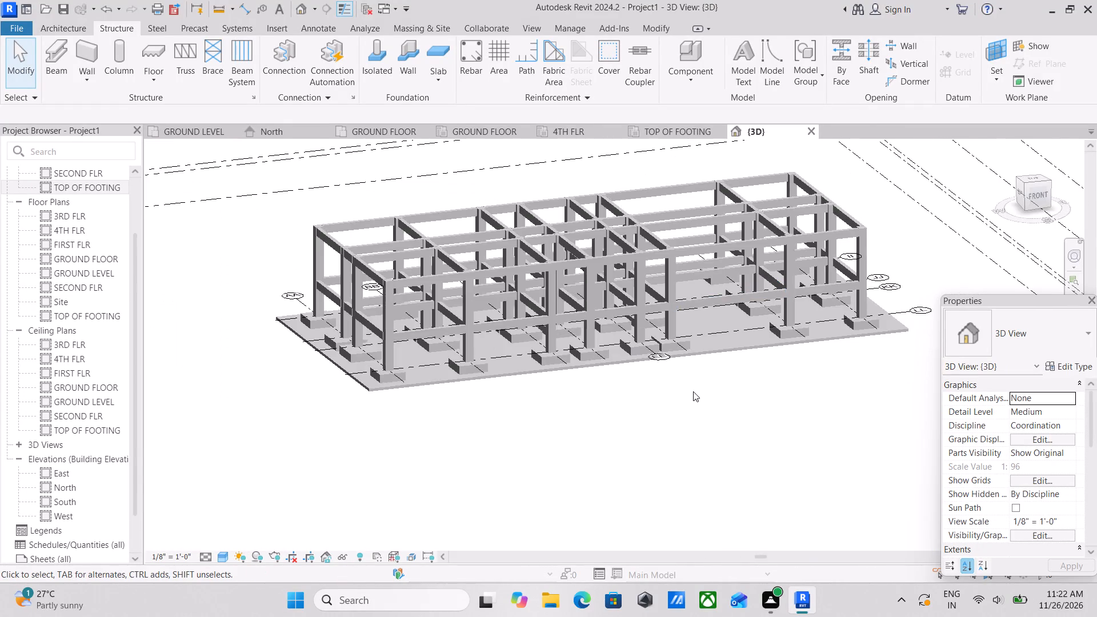
scroll(687, 392, down, 1)
shift+middle_drag(685, 398, 710, 394)
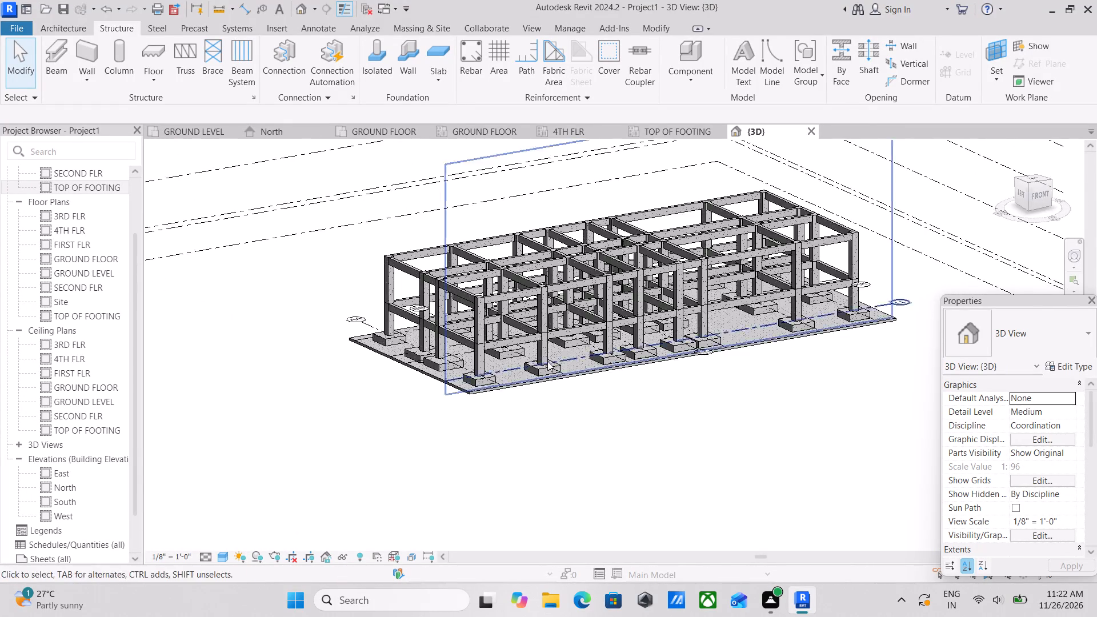
shift+middle_drag(546, 361, 552, 307)
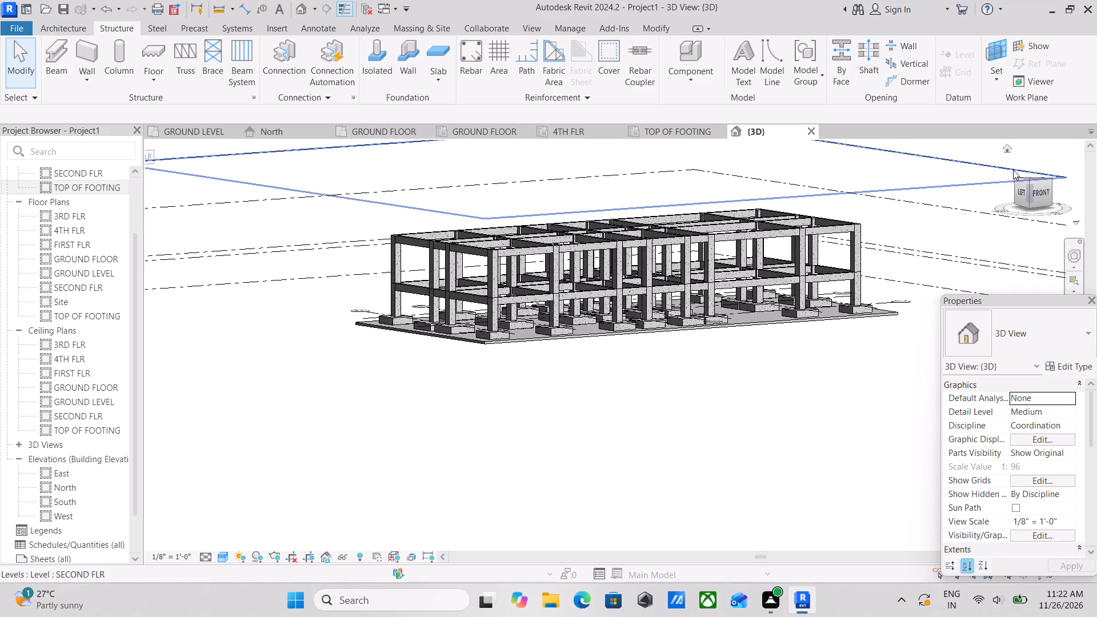
click(1040, 193)
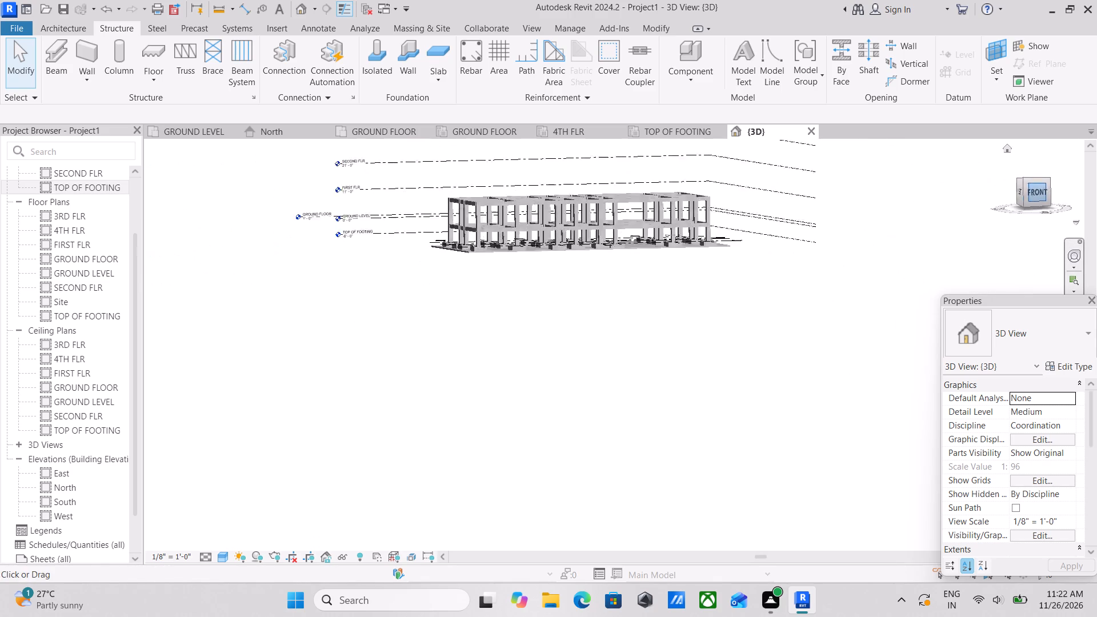
scroll(638, 234, up, 3)
scroll(515, 381, up, 1)
scroll(509, 306, up, 1)
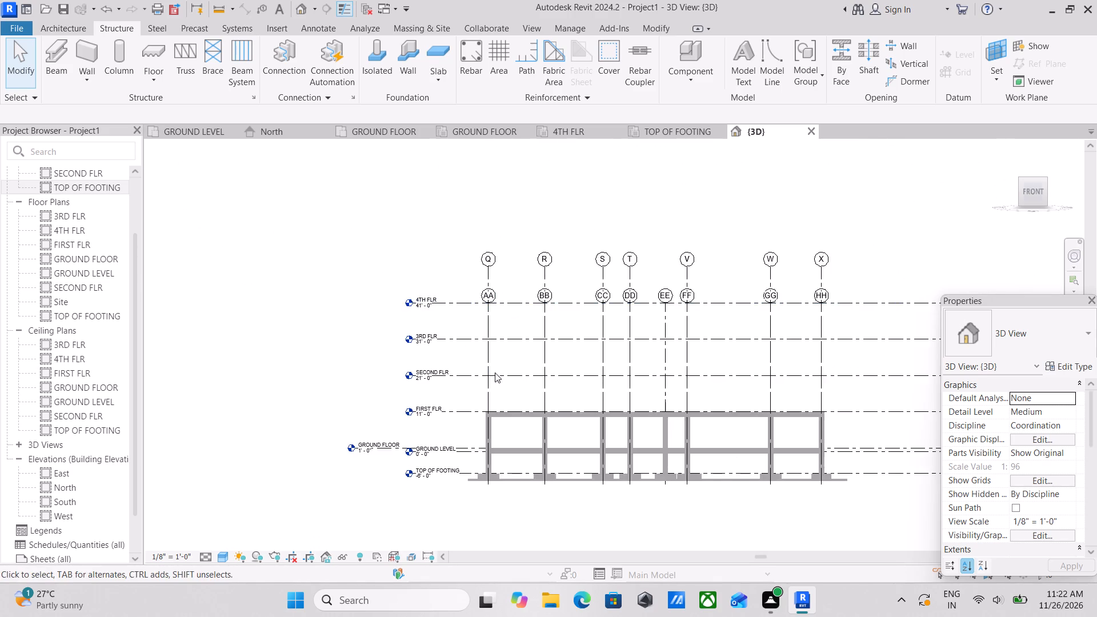
middle_drag(485, 366, 447, 305)
scroll(457, 347, up, 4)
middle_drag(454, 335, 399, 299)
middle_drag(438, 288, 393, 269)
scroll(327, 272, down, 1)
middle_drag(327, 272, 299, 259)
scroll(550, 299, down, 2)
shift+middle_drag(530, 355, 521, 350)
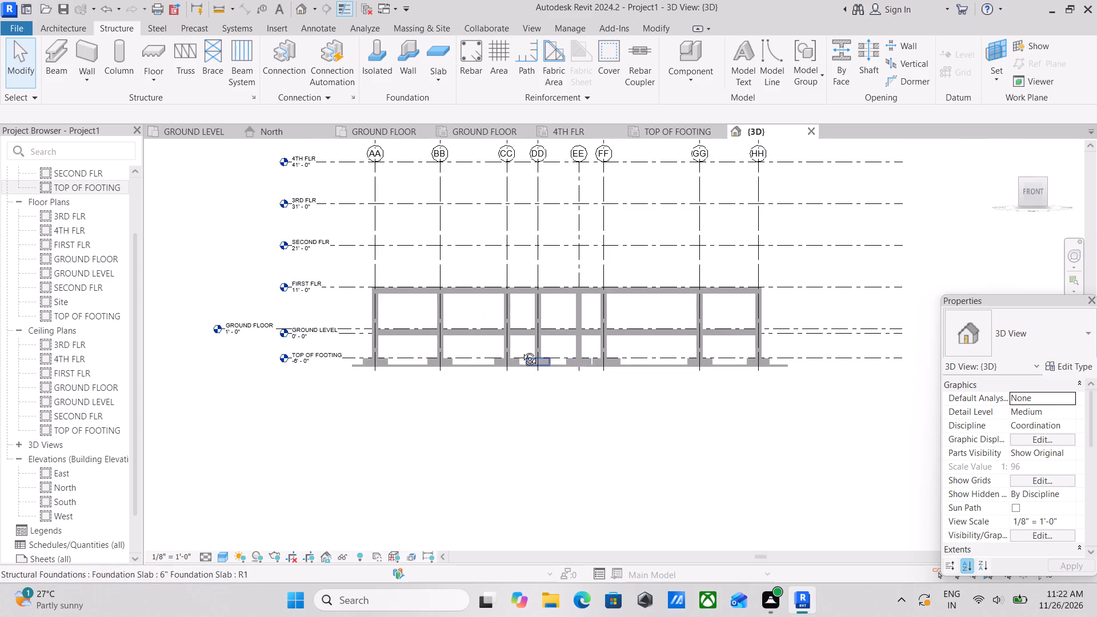
shift+middle_drag(521, 350, 517, 395)
shift+middle_drag(517, 362, 507, 388)
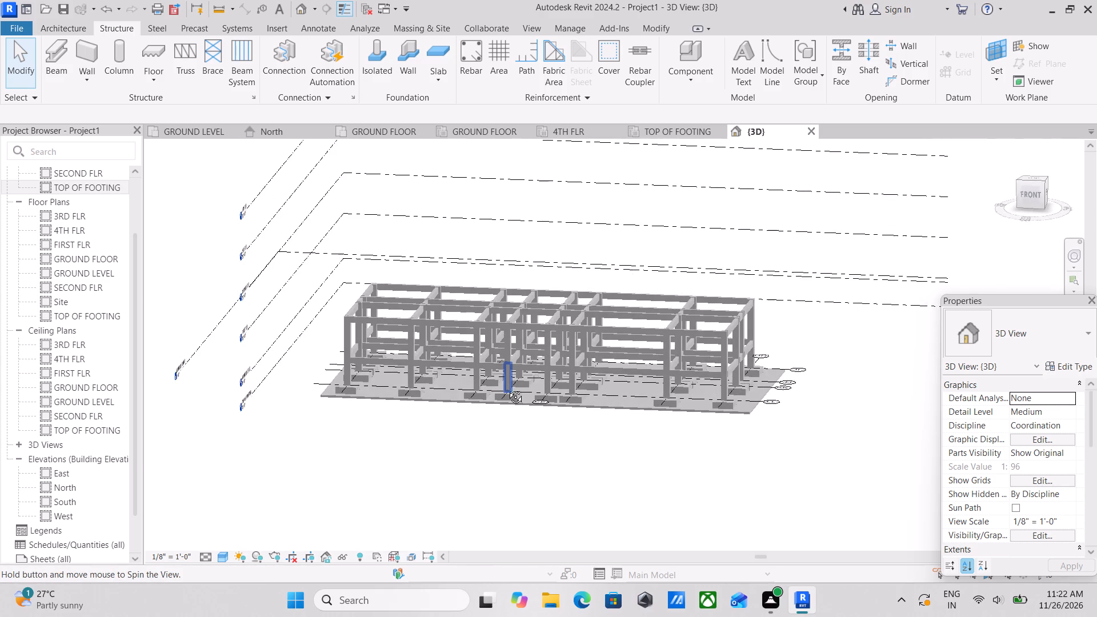
shift+middle_drag(507, 388, 493, 384)
scroll(654, 372, up, 2)
scroll(707, 368, up, 6)
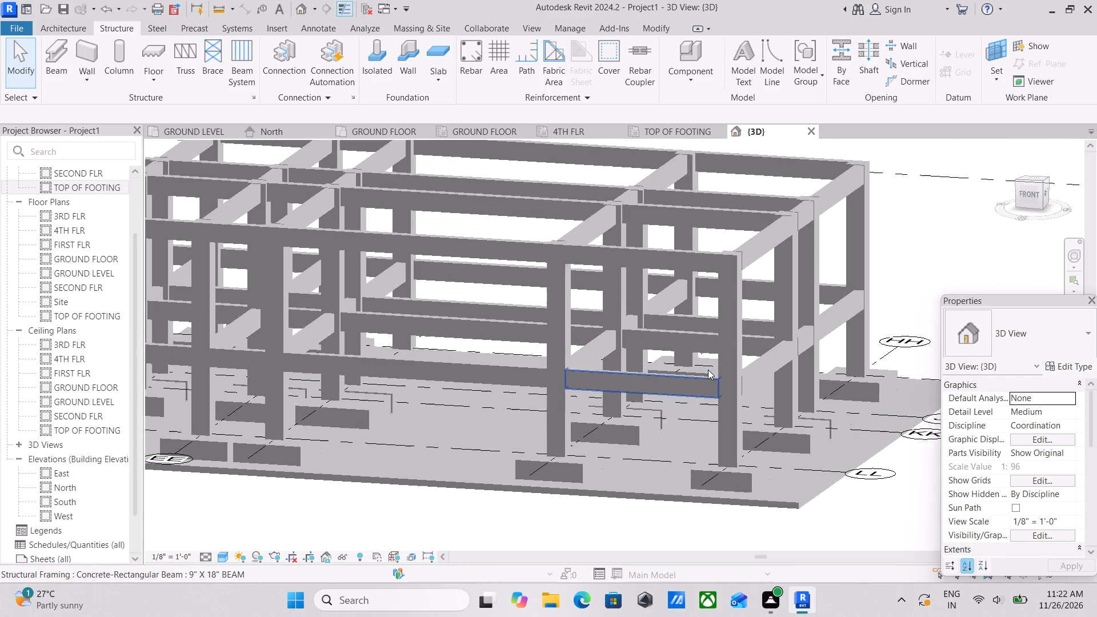
scroll(704, 385, up, 3)
middle_drag(630, 382, 632, 363)
scroll(629, 363, down, 1)
shift+middle_drag(550, 347, 562, 358)
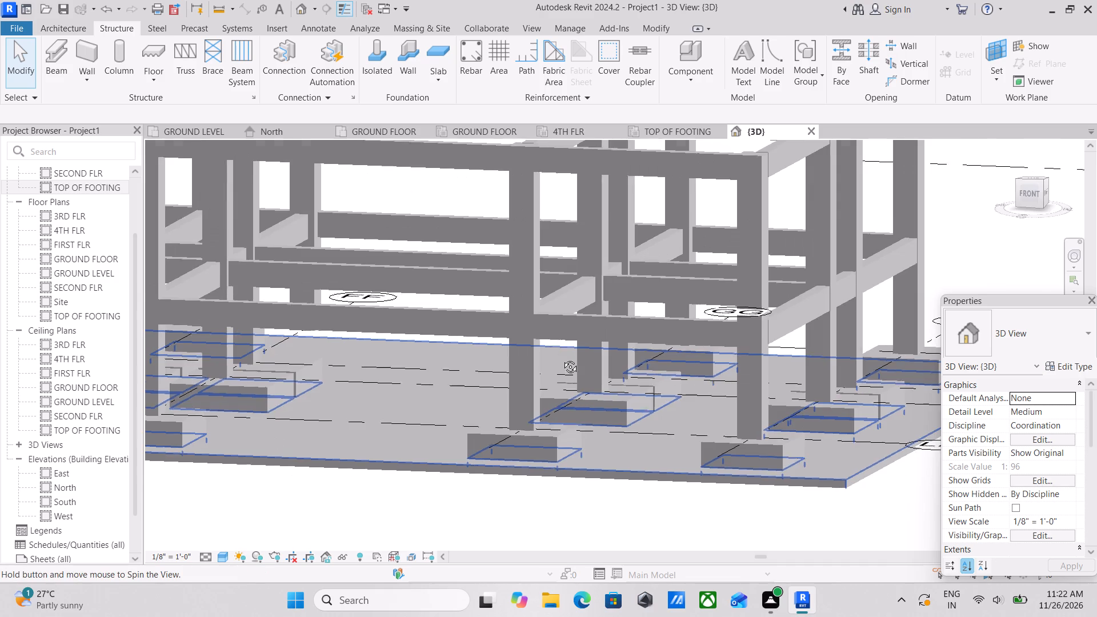
shift+middle_drag(562, 358, 570, 365)
shift+middle_drag(650, 351, 612, 332)
scroll(531, 318, down, 2)
shift+middle_drag(531, 318, 566, 324)
shift+middle_drag(557, 323, 635, 310)
scroll(635, 310, down, 4)
shift+middle_drag(518, 314, 602, 314)
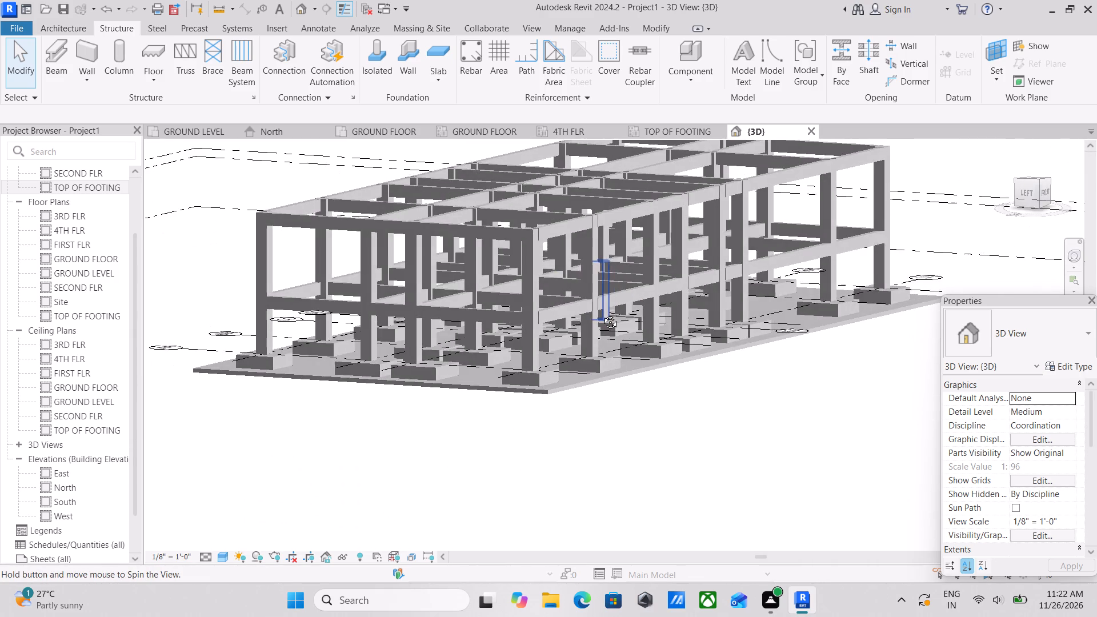
shift+middle_drag(602, 314, 624, 318)
shift+middle_drag(691, 320, 583, 335)
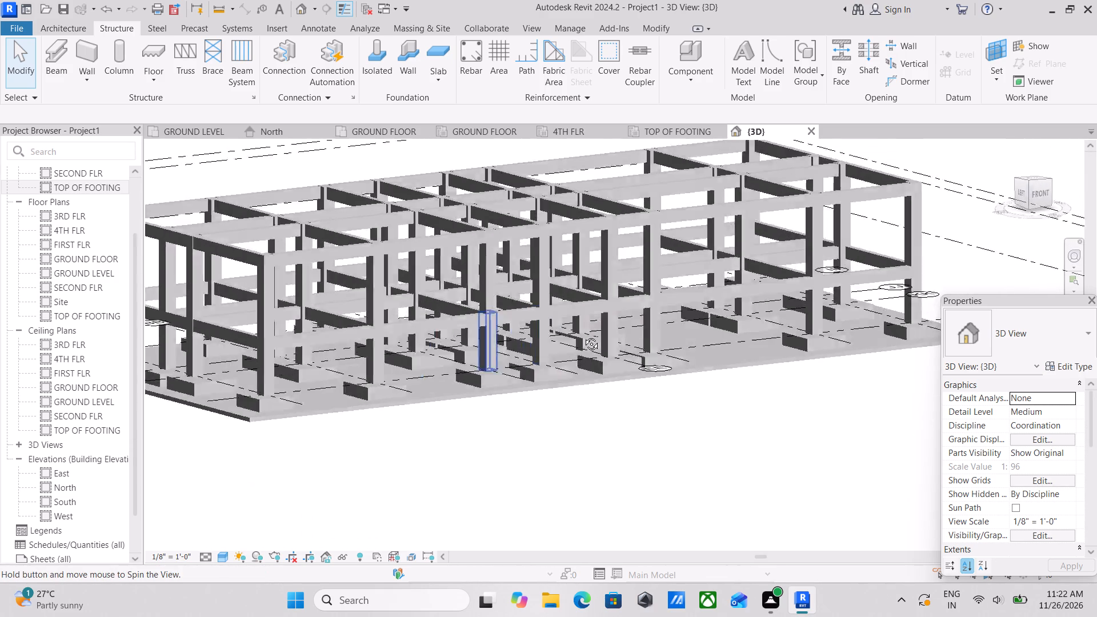
shift+middle_drag(583, 335, 560, 334)
From the front 3D view, select the columns and beams between GROUND FLOOR and FIRST FLR and paste a copy aligned to SECOND FLR.
click(1035, 189)
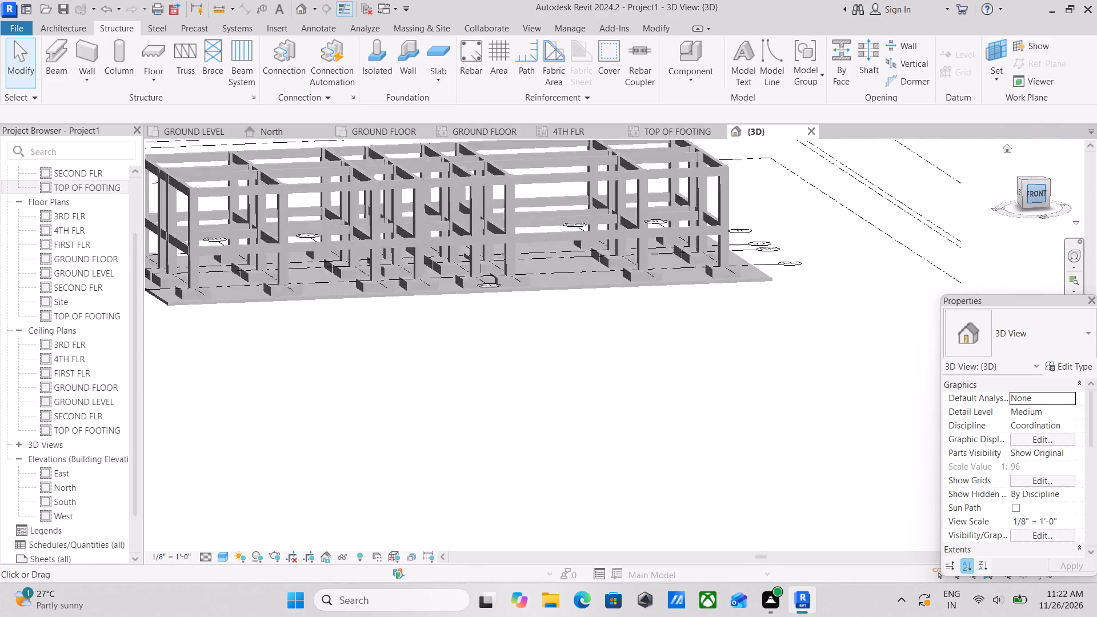
scroll(514, 324, up, 8)
middle_drag(507, 379, 401, 303)
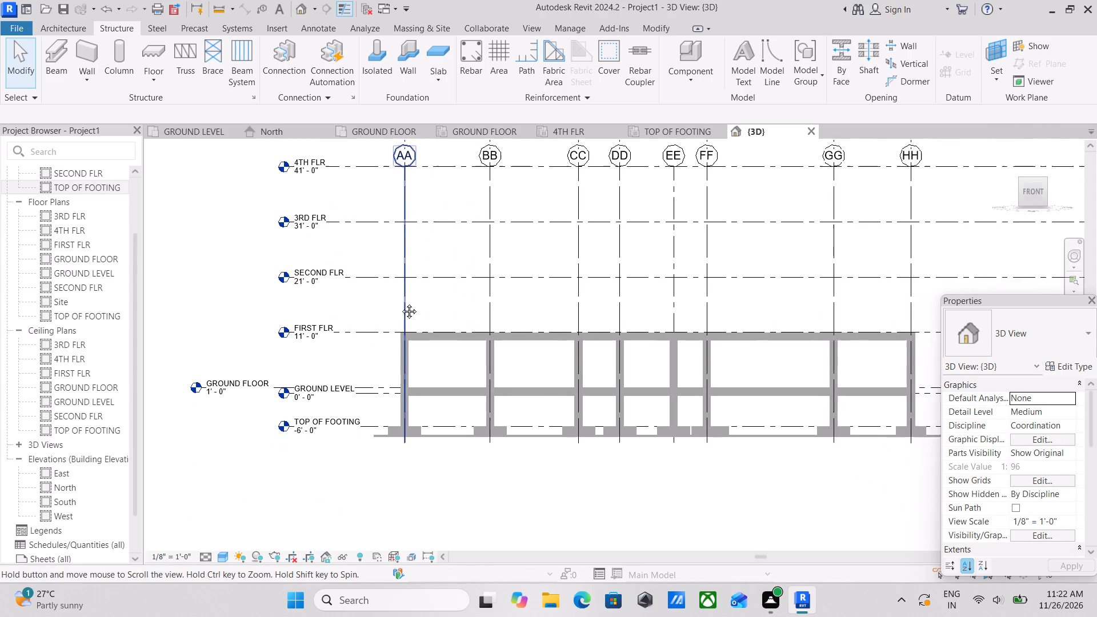
middle_drag(401, 303, 400, 301)
drag(374, 280, 470, 355)
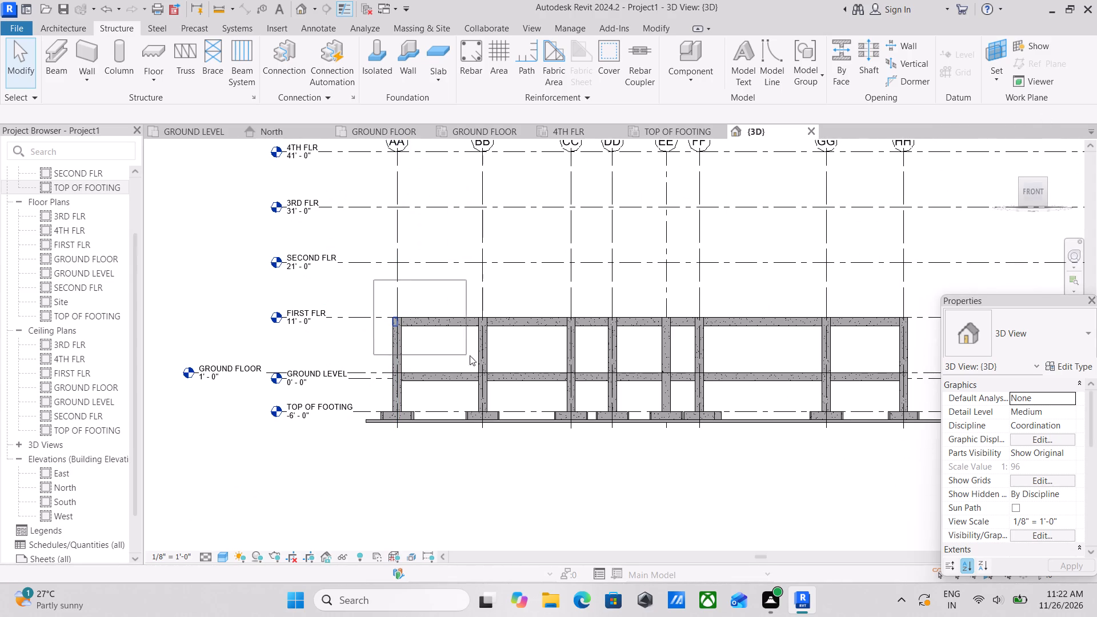
drag(470, 355, 898, 371)
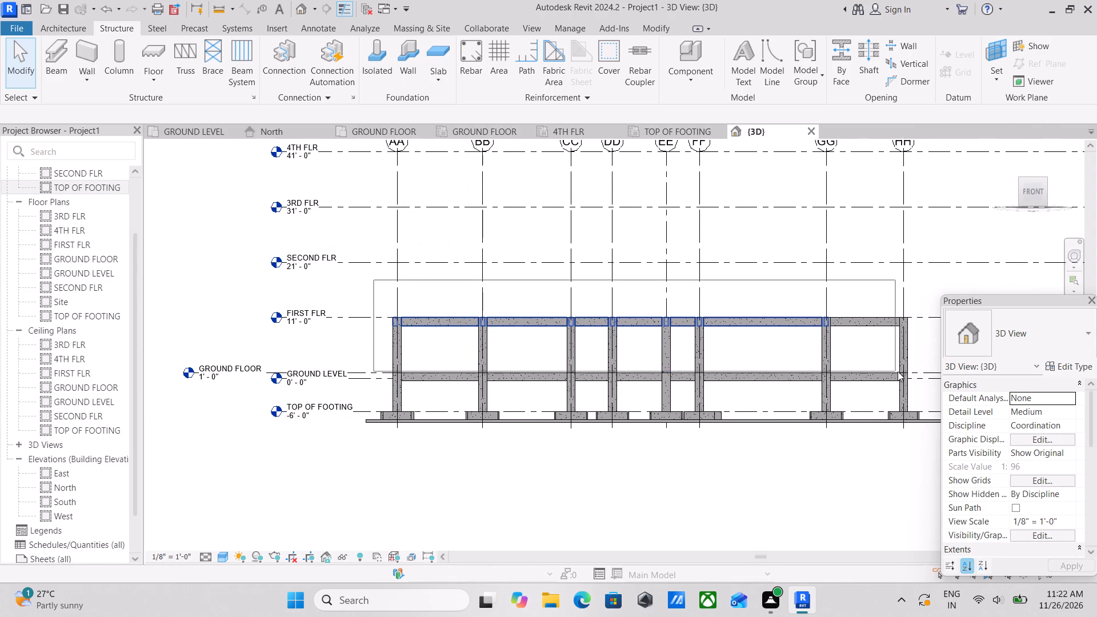
drag(898, 371, 923, 375)
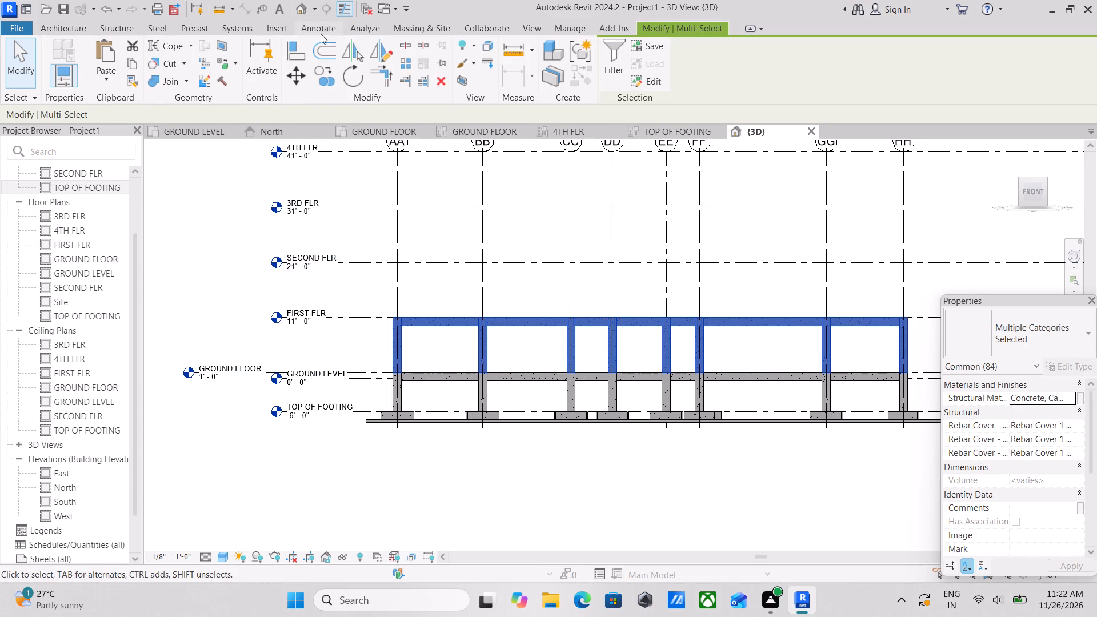
click(126, 61)
click(113, 85)
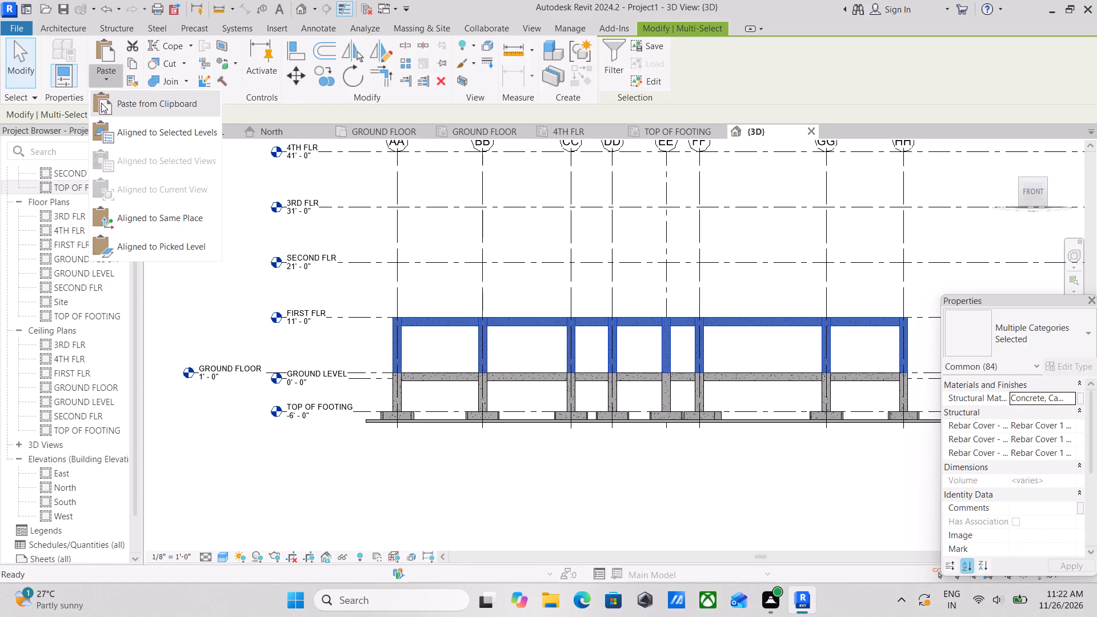
click(143, 133)
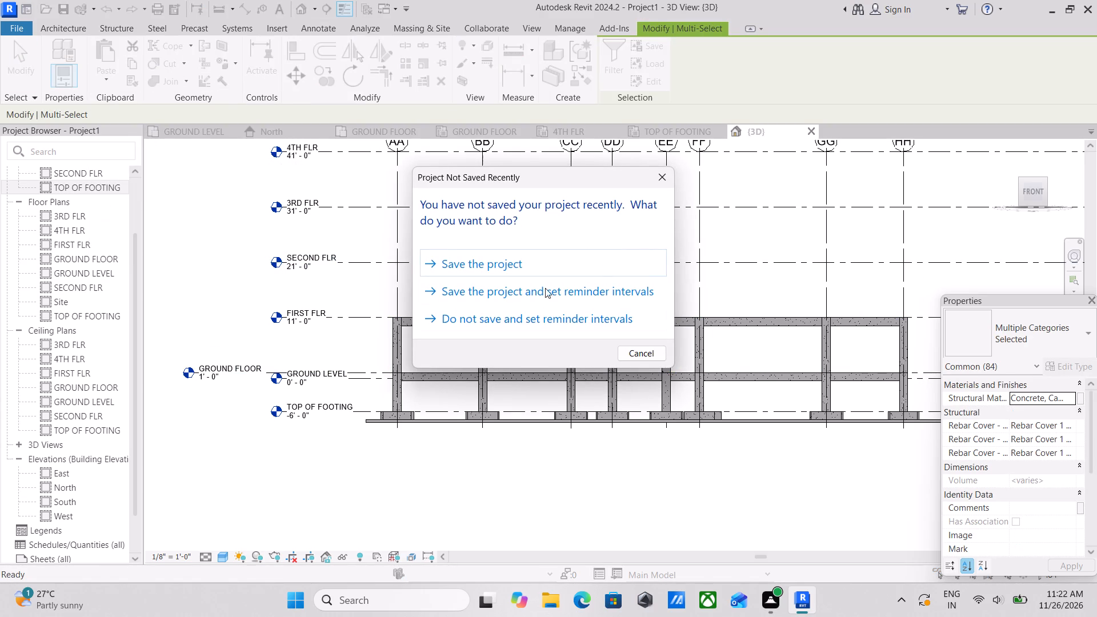
click(667, 179)
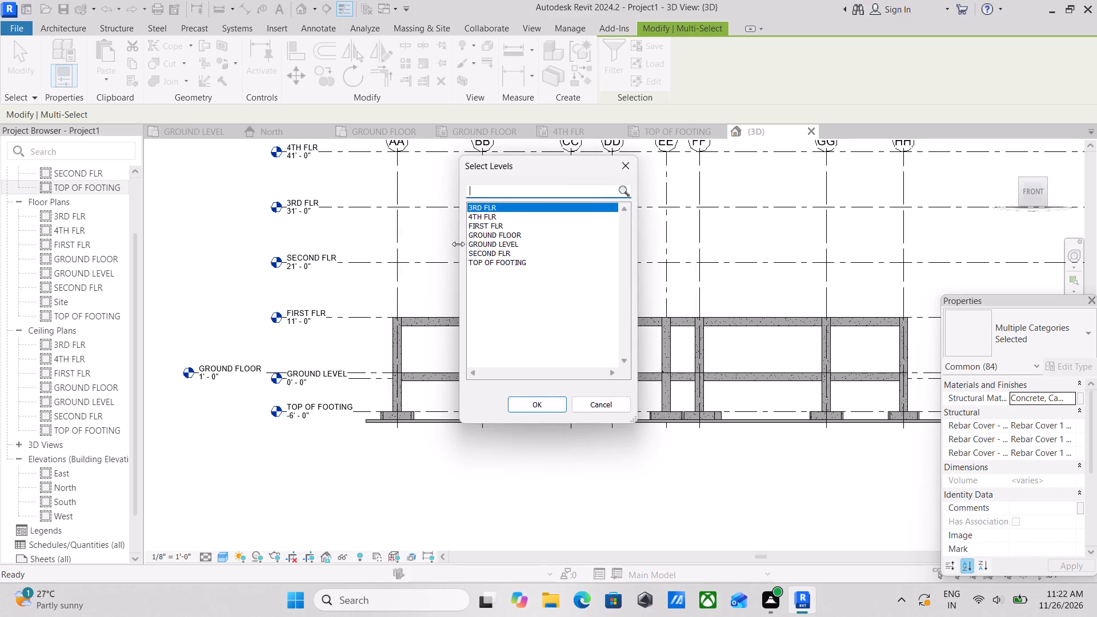
click(495, 251)
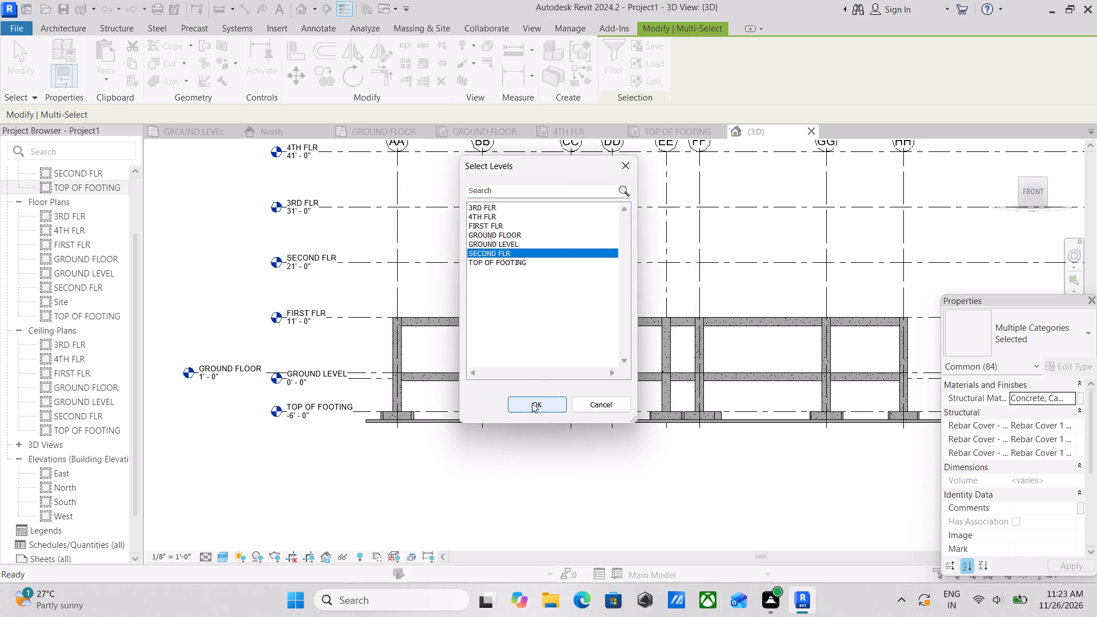
click(530, 404)
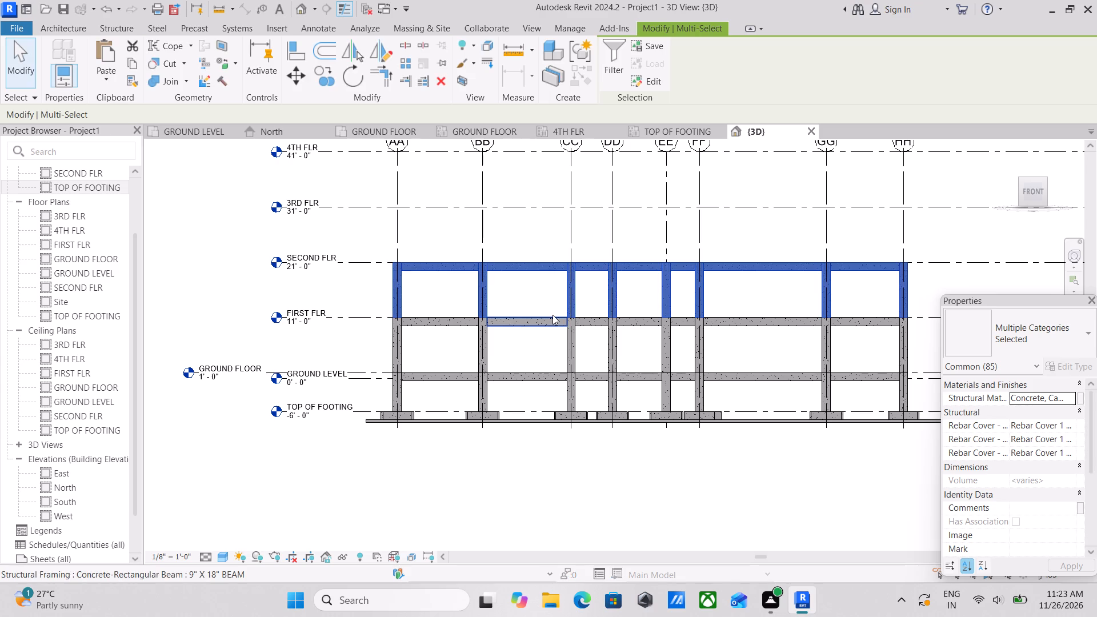
middle_drag(552, 315, 503, 308)
key(Escape)
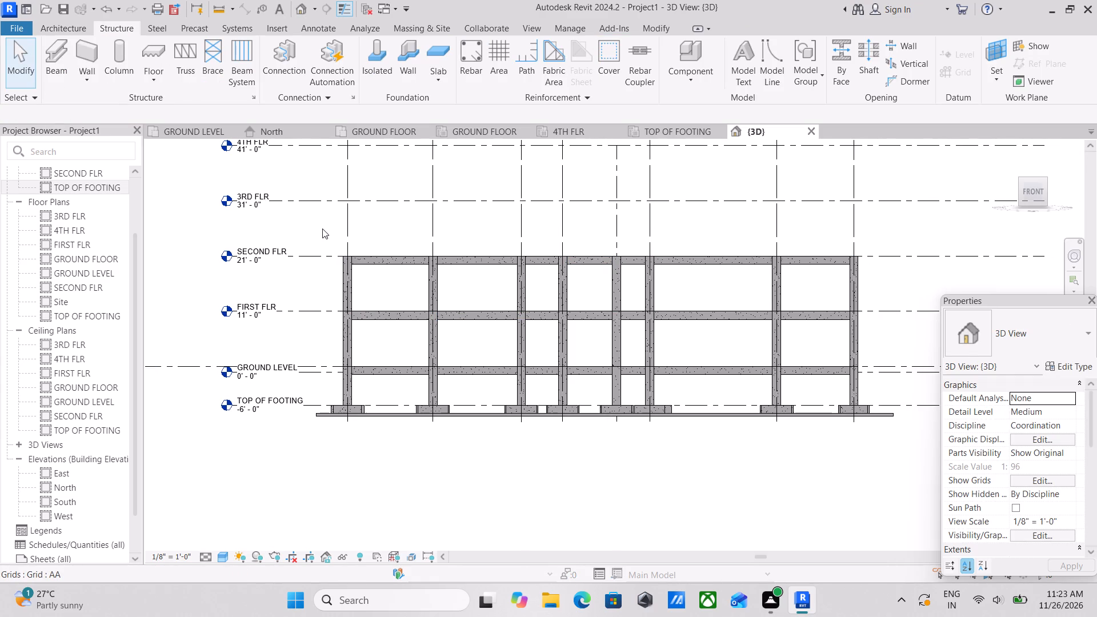
Select the columns and beams between FIRST FLR and SECOND FLR and paste copies aligned to the 3RD FLR and 4TH FLR levels.
drag(319, 229, 734, 310)
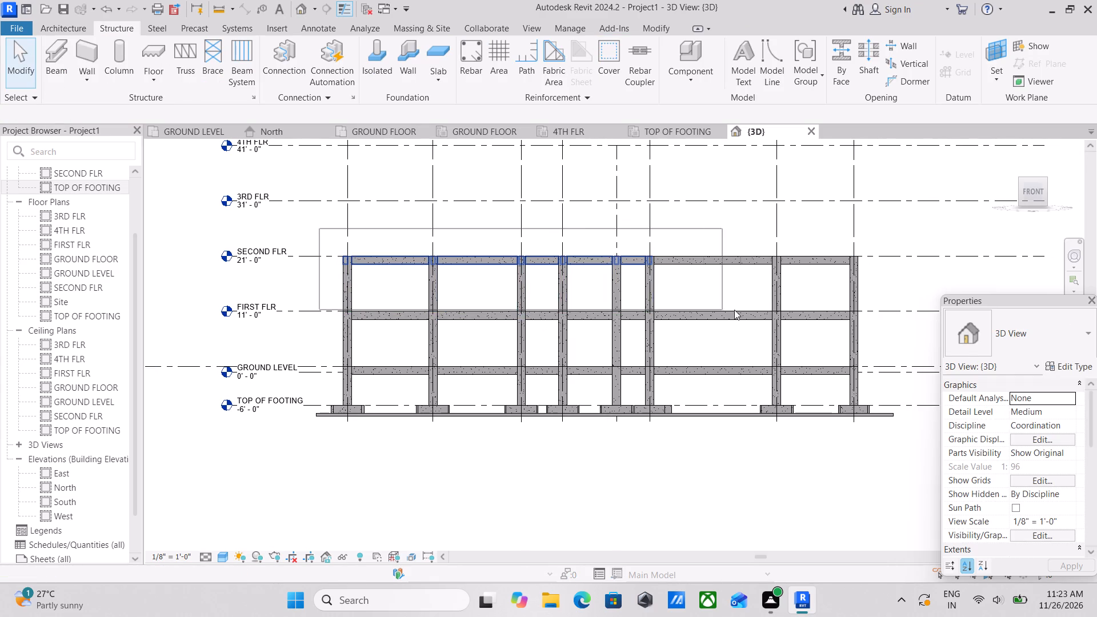
drag(734, 310, 884, 316)
middle_drag(381, 284, 598, 297)
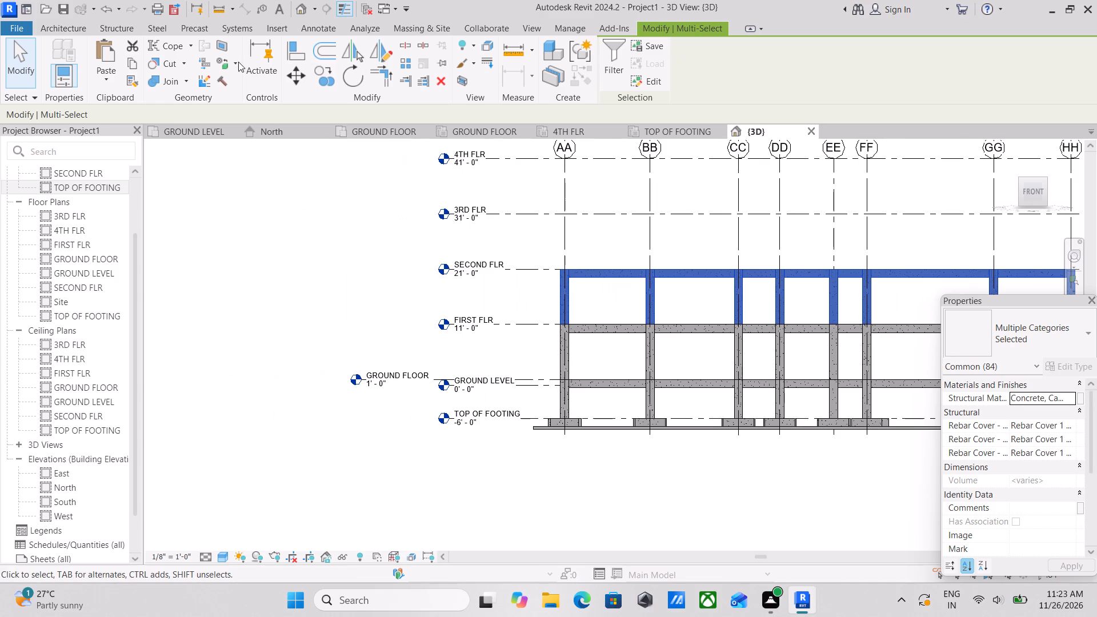
click(130, 67)
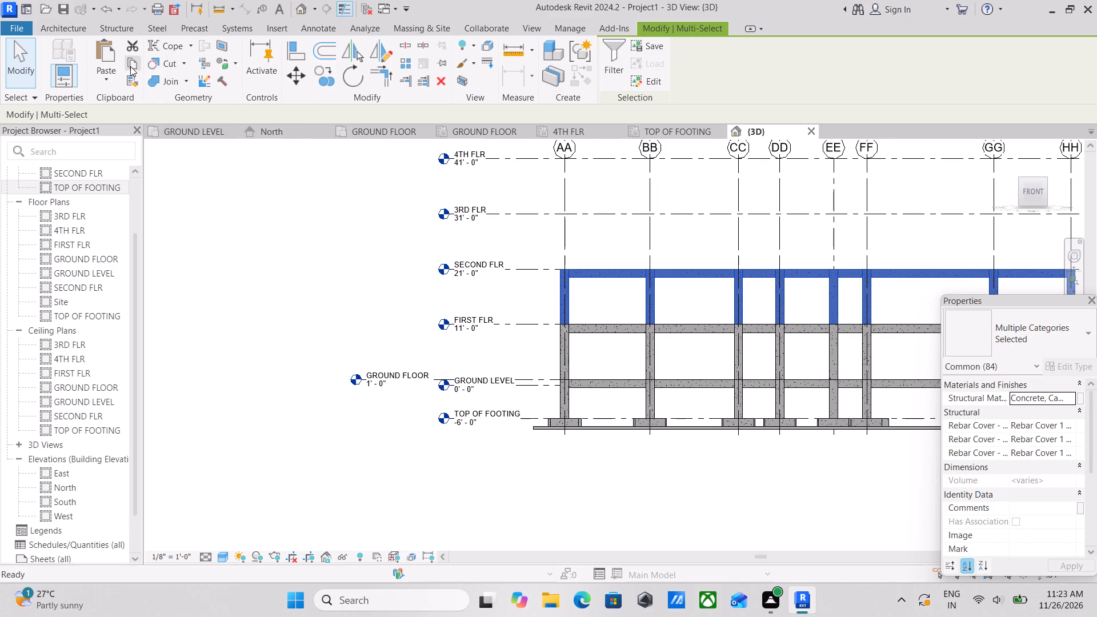
click(108, 77)
click(127, 127)
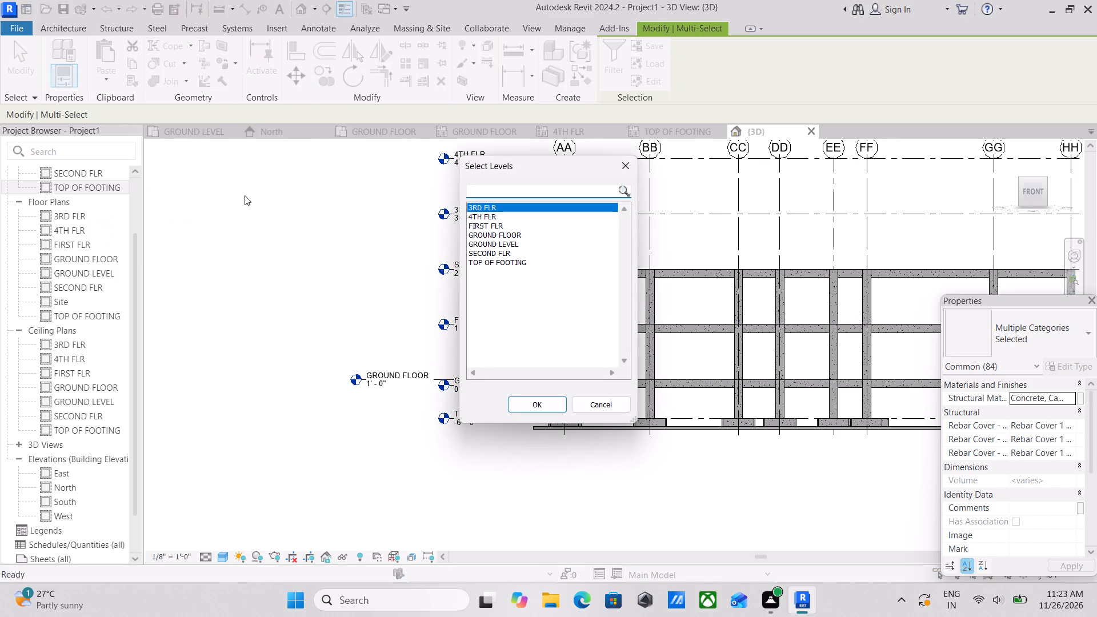
ctrl+click(490, 213)
ctrl+click(544, 397)
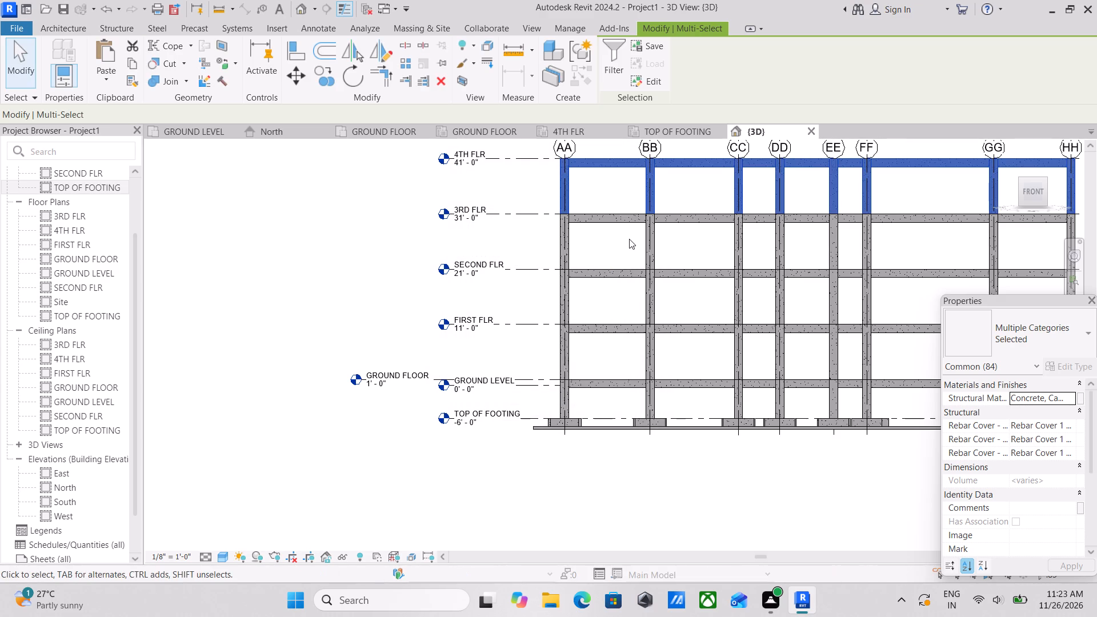
Examine the full-height frame against the level lines in the front 3D view.
scroll(629, 239, down, 3)
scroll(683, 283, up, 2)
key(grave)
scroll(683, 283, down, 1)
middle_drag(683, 283, 609, 283)
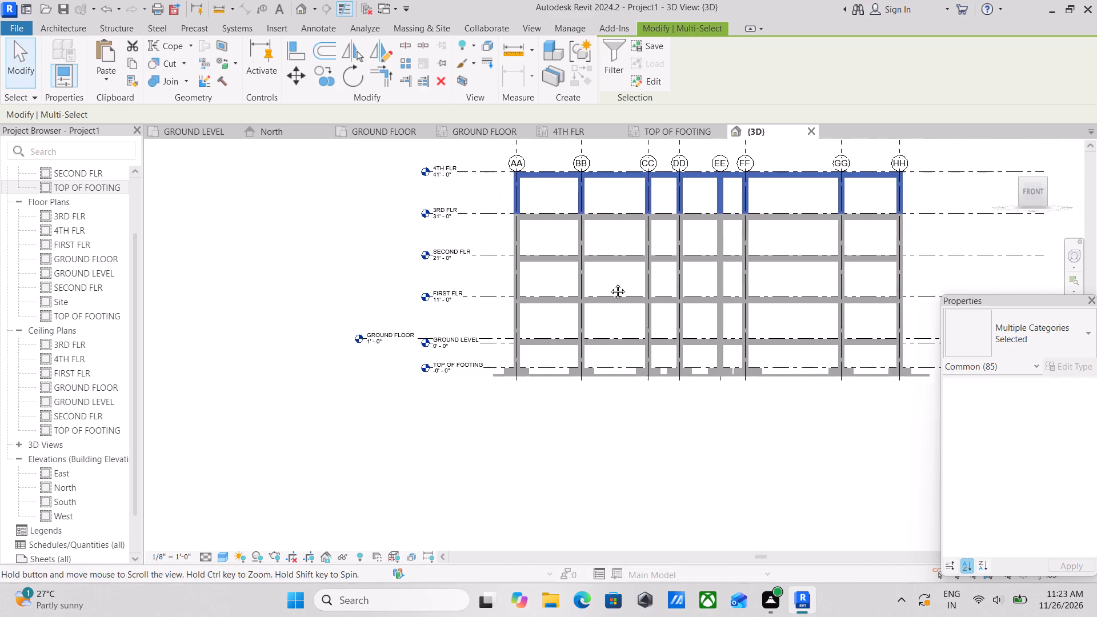
middle_drag(609, 283, 607, 283)
scroll(644, 298, down, 2)
middle_drag(644, 298, 600, 298)
scroll(689, 302, up, 2)
middle_drag(666, 295, 697, 337)
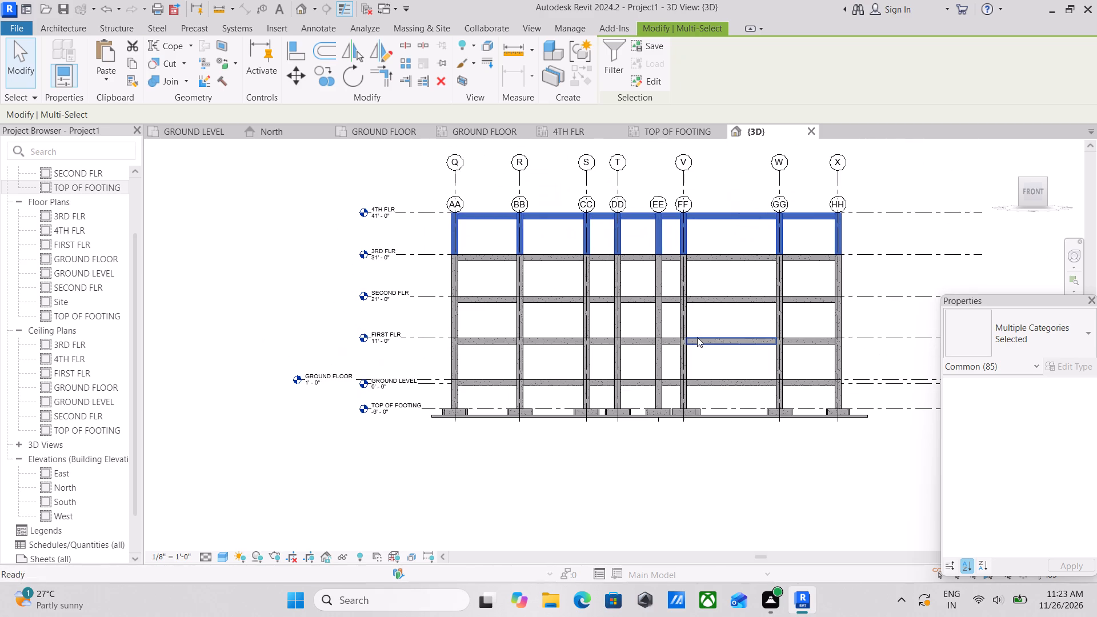
Open the GROUND FLOOR plan and examine the reference plan's walls around the corner bedroom and the adjoining rooms.
click(377, 129)
scroll(537, 311, up, 2)
scroll(453, 311, up, 4)
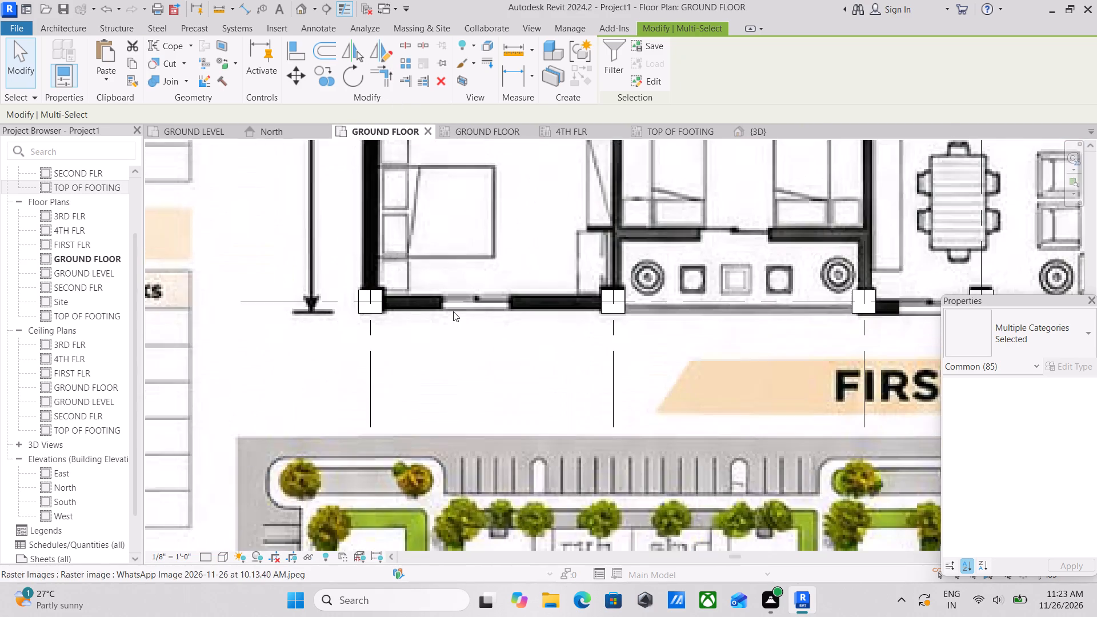
scroll(365, 304, up, 2)
middle_drag(427, 305, 448, 353)
scroll(523, 283, down, 1)
middle_drag(523, 283, 509, 332)
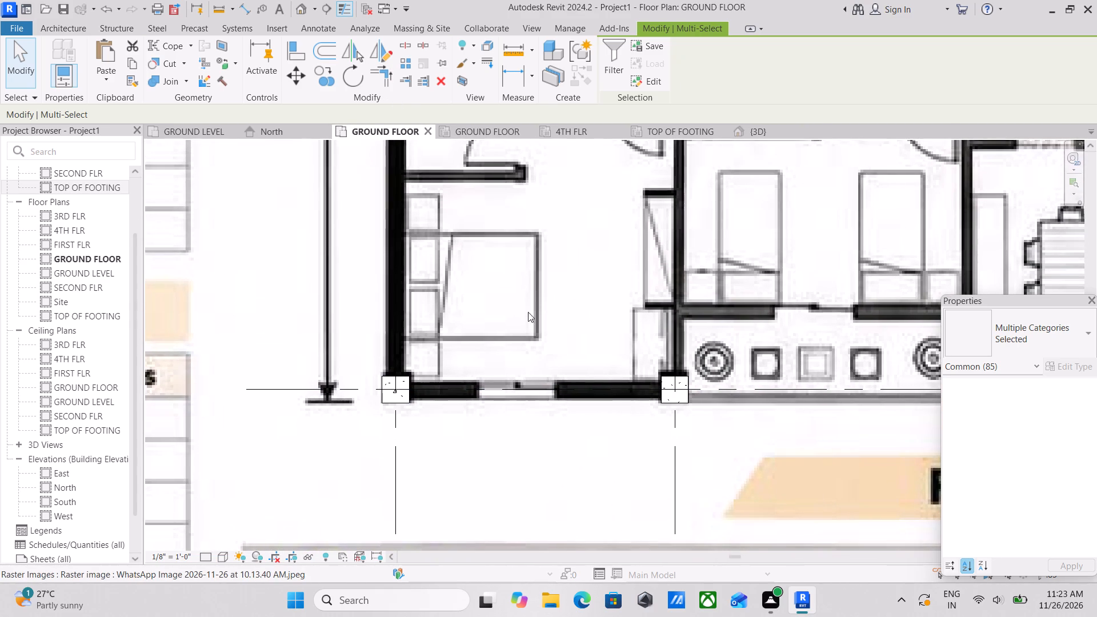
scroll(534, 234, down, 2)
middle_drag(556, 271, 573, 326)
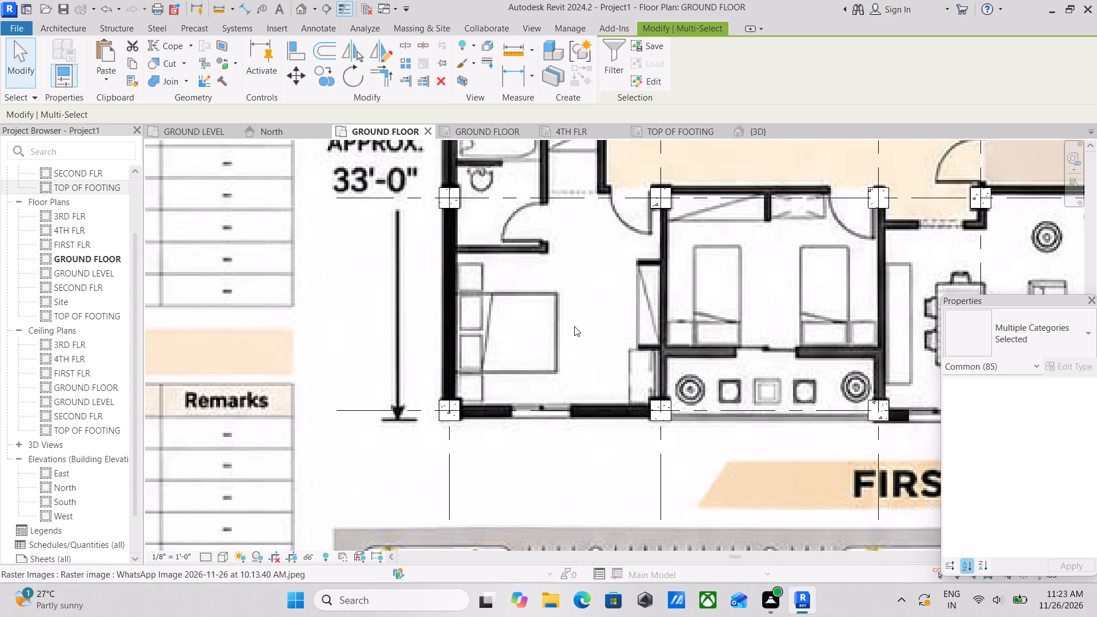
Start a wall and duplicate the Generic - 8" basic wall type under the name EXTERIOR WALL 9".
text(WA)
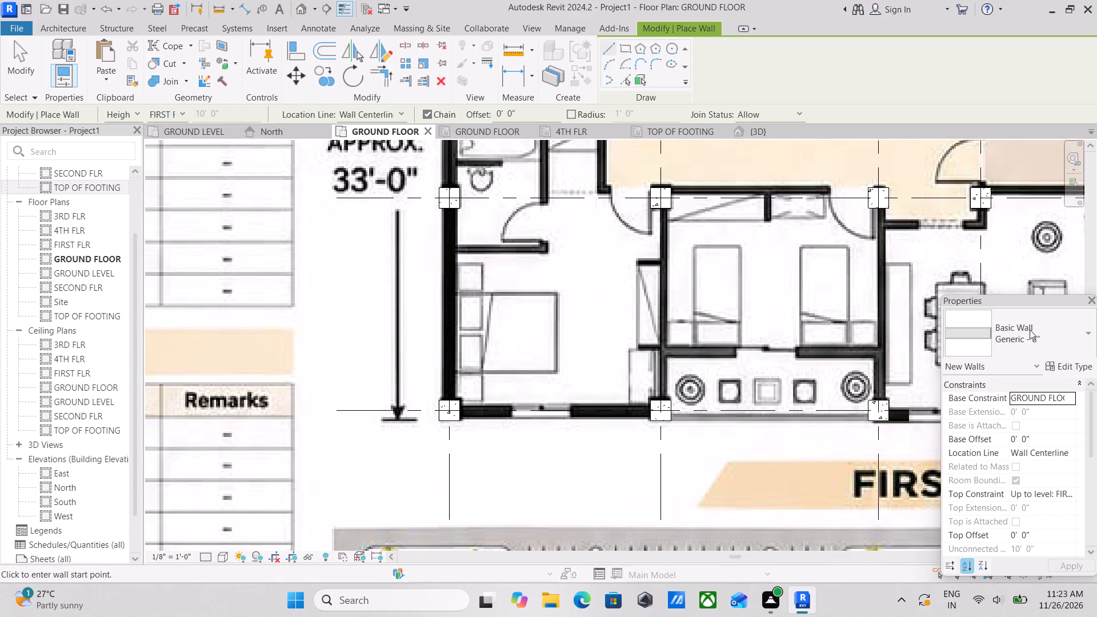
click(1075, 360)
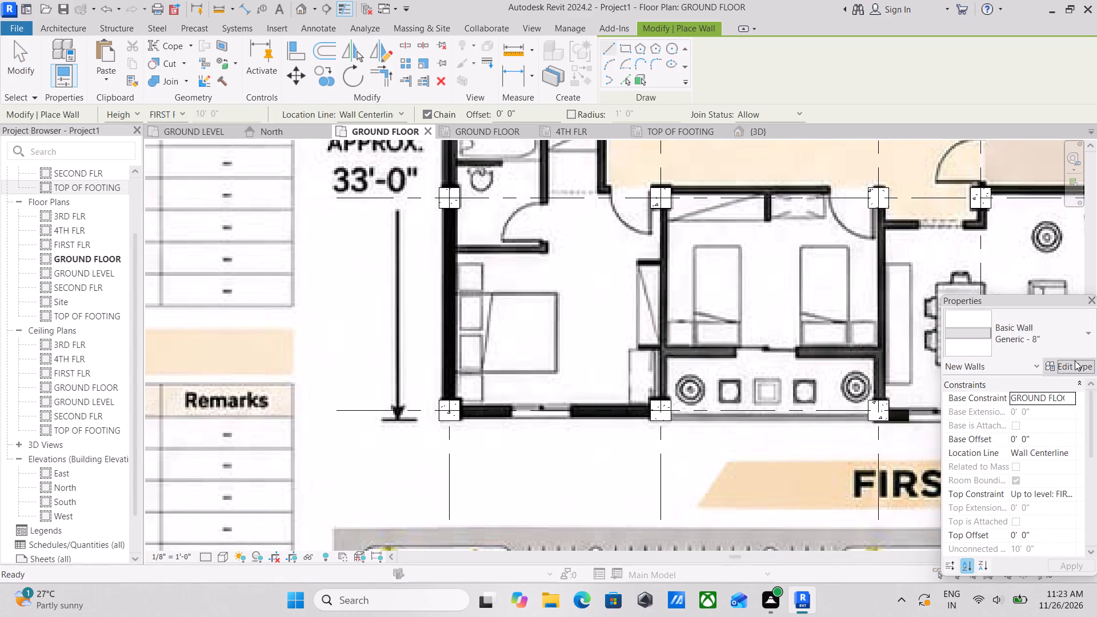
click(1048, 138)
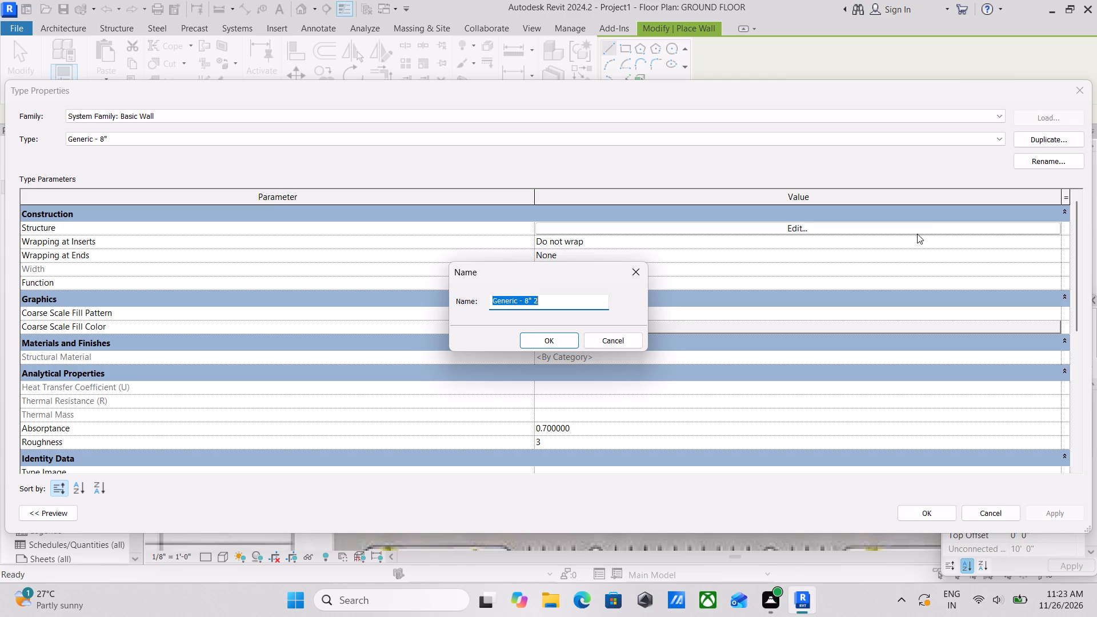
text(SAND BEI)
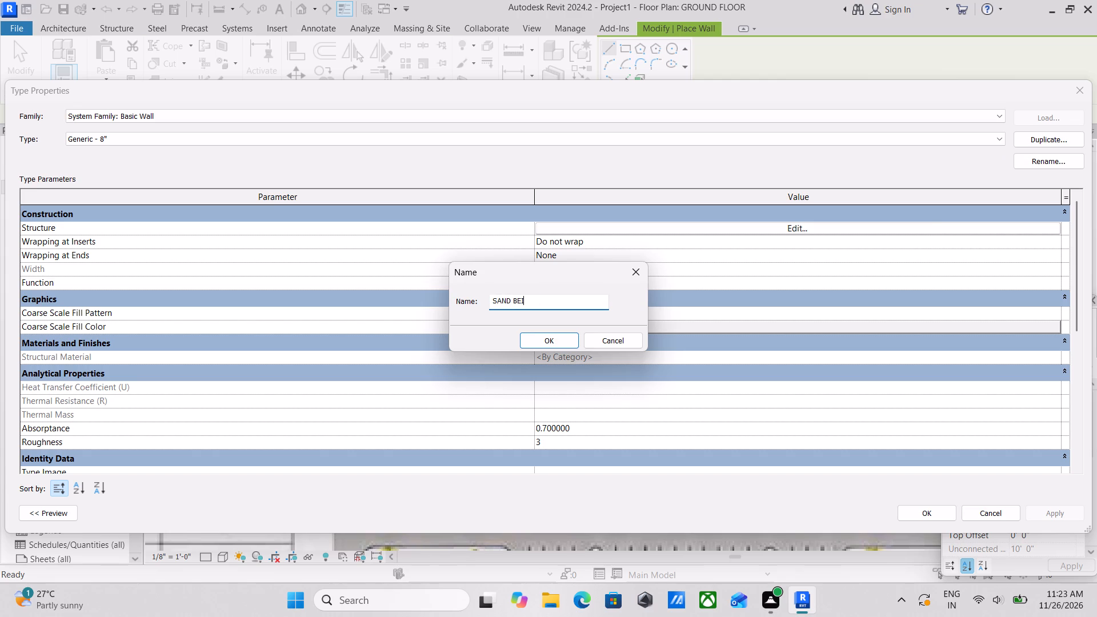
text(G)
key(space)
key(BackSpace)
key(BackSpace)
key(BackSpace)
key(BackSpace)
key(BackSpace)
key(BackSpace)
key(BackSpace)
key(BackSpace)
key(BackSpace)
key(BackSpace)
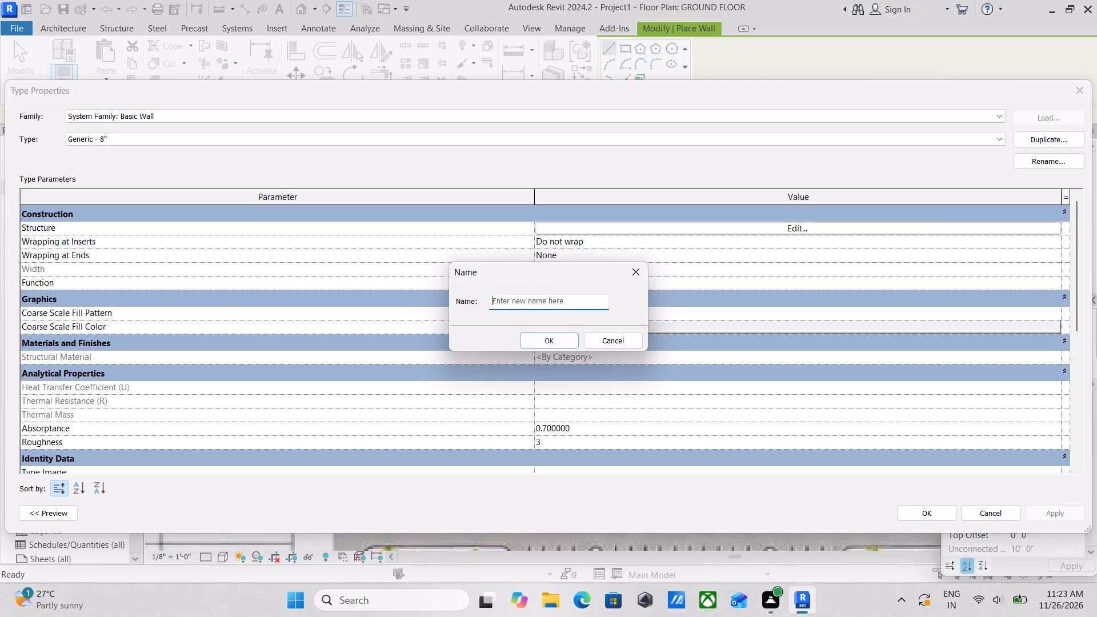
text(EXTERIOR WALL 9)
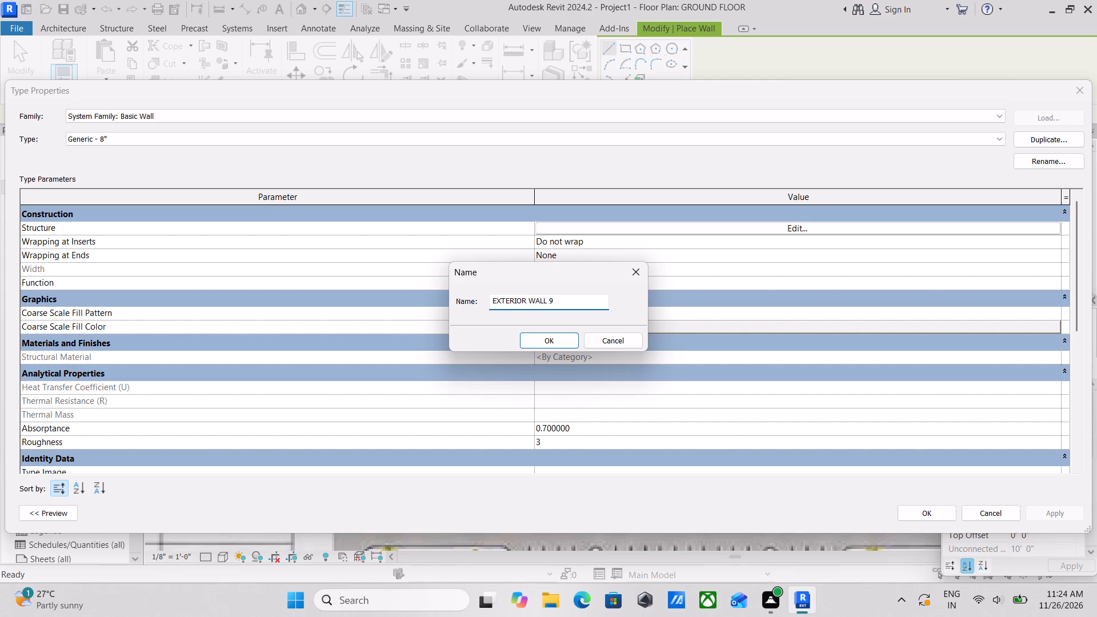
key(apostrophe)
key(BackSpace)
key(shift+quotedbl)
click(554, 342)
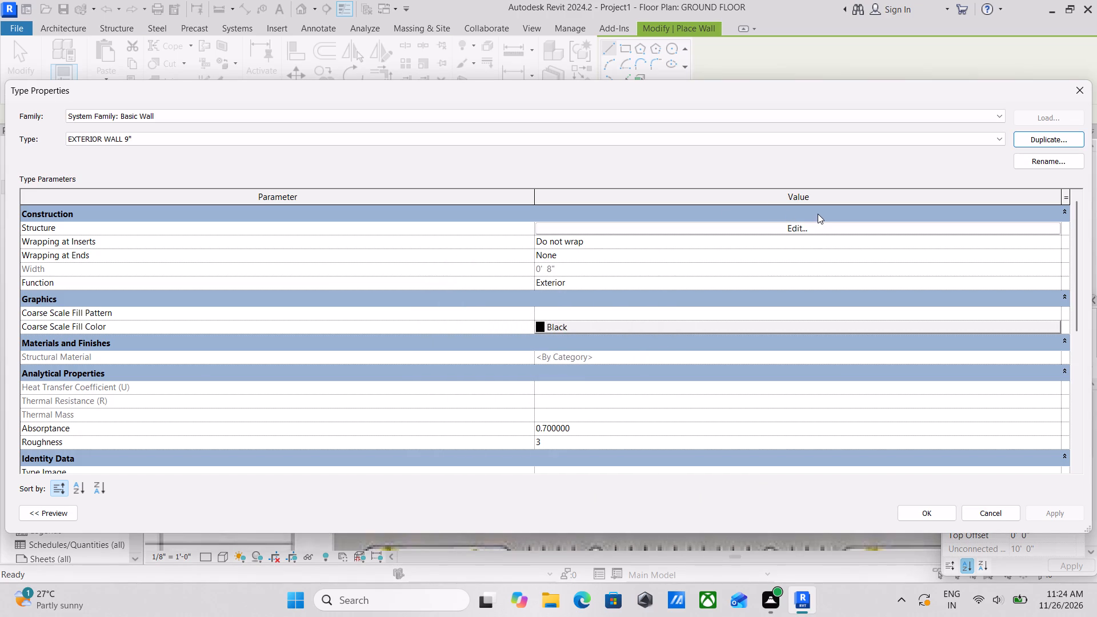
Set the structure layer thickness of the EXTERIOR WALL 9" type to 9".
click(800, 228)
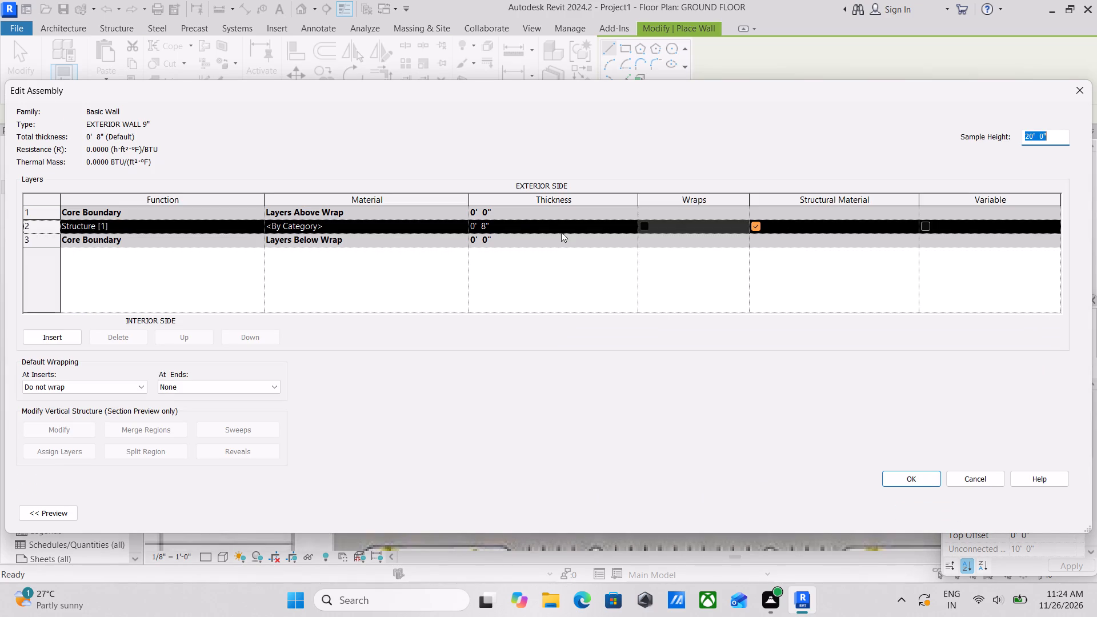
click(517, 223)
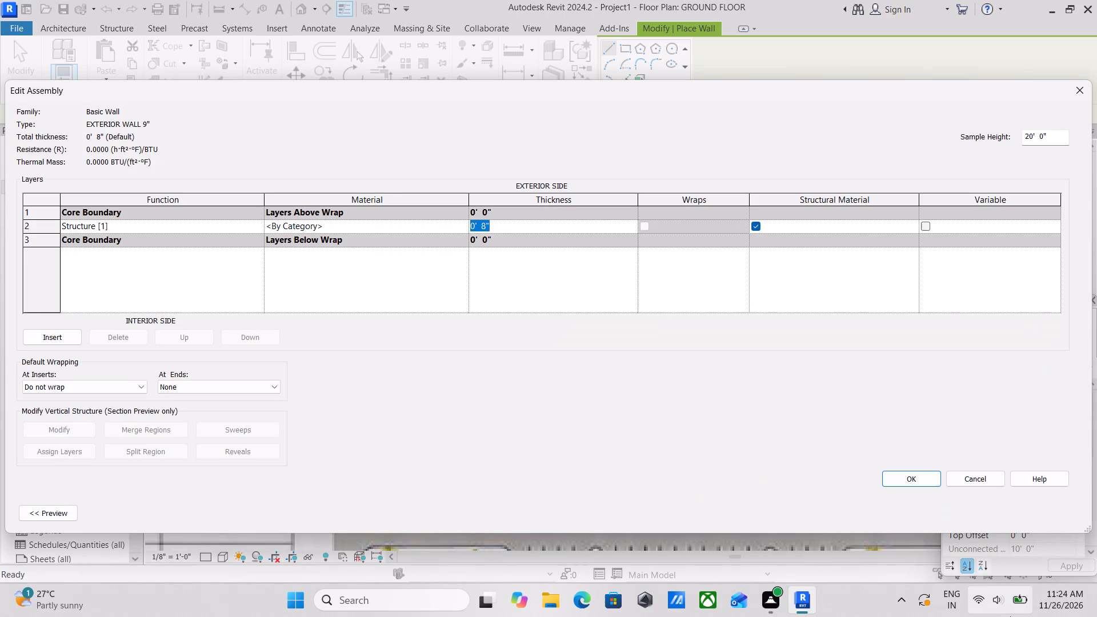
key(9)
key(shift+quotedbl)
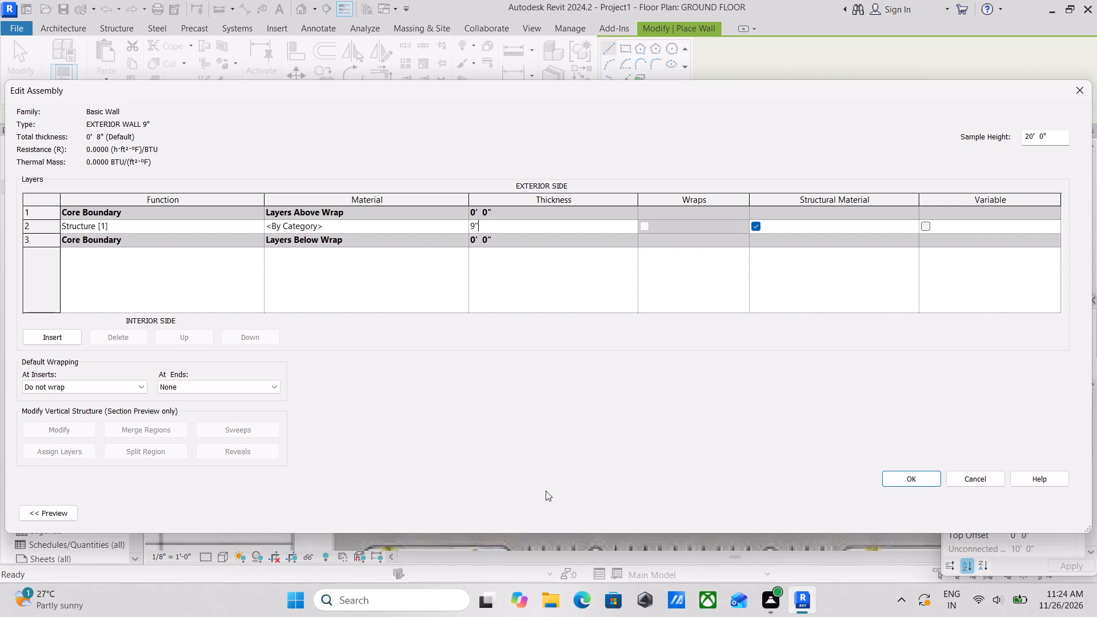
Create a new material for the wall's structure layer and name it SAND BEIGE PAINT.
click(431, 221)
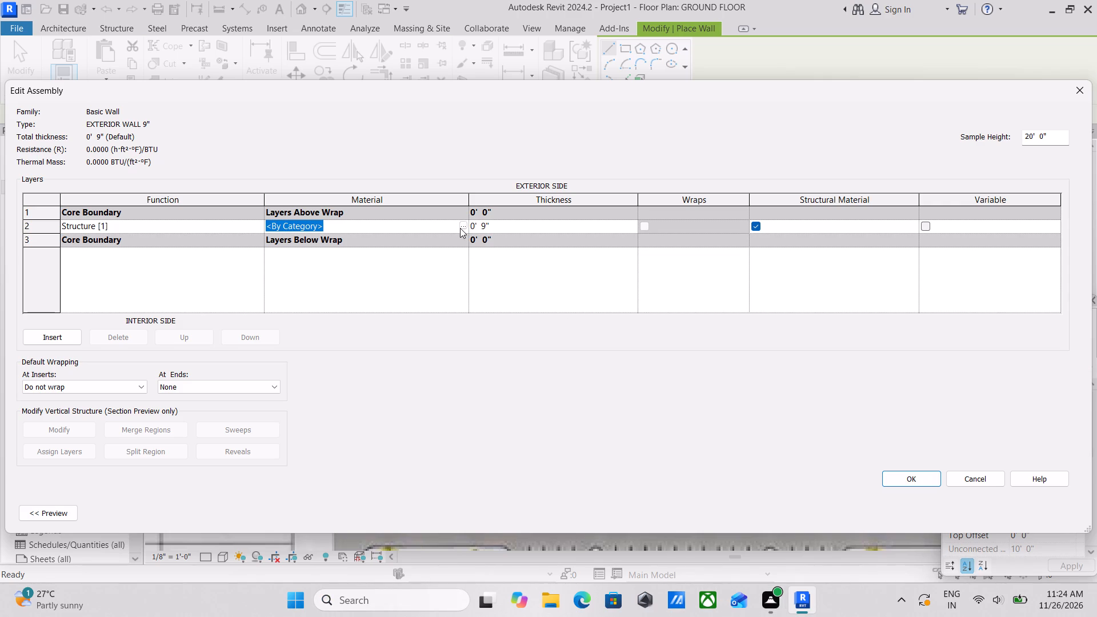
click(460, 228)
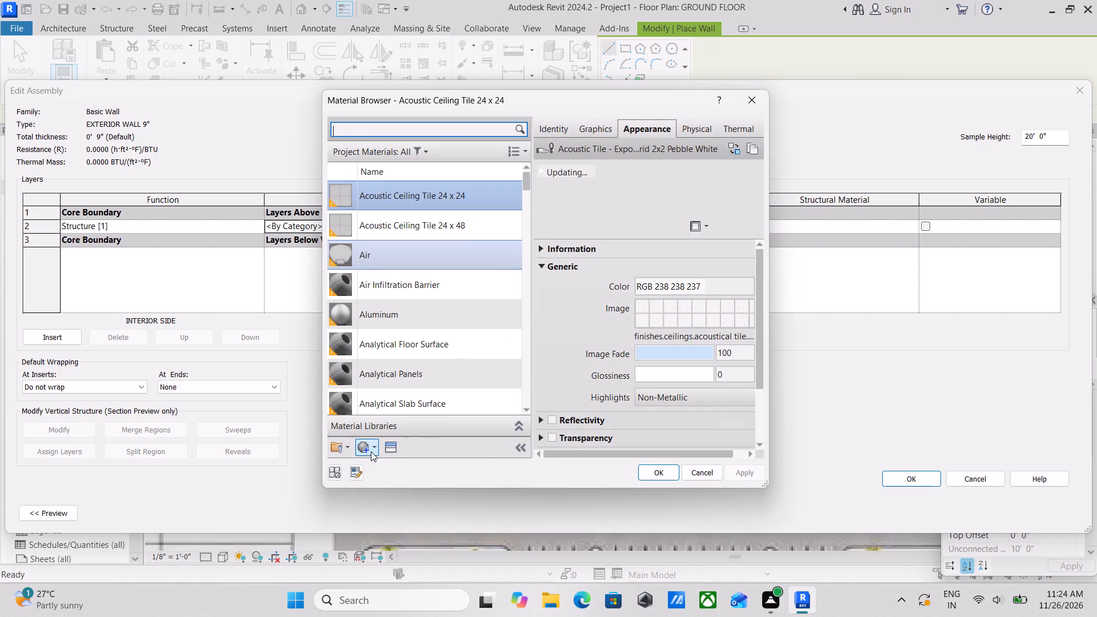
click(360, 446)
click(394, 465)
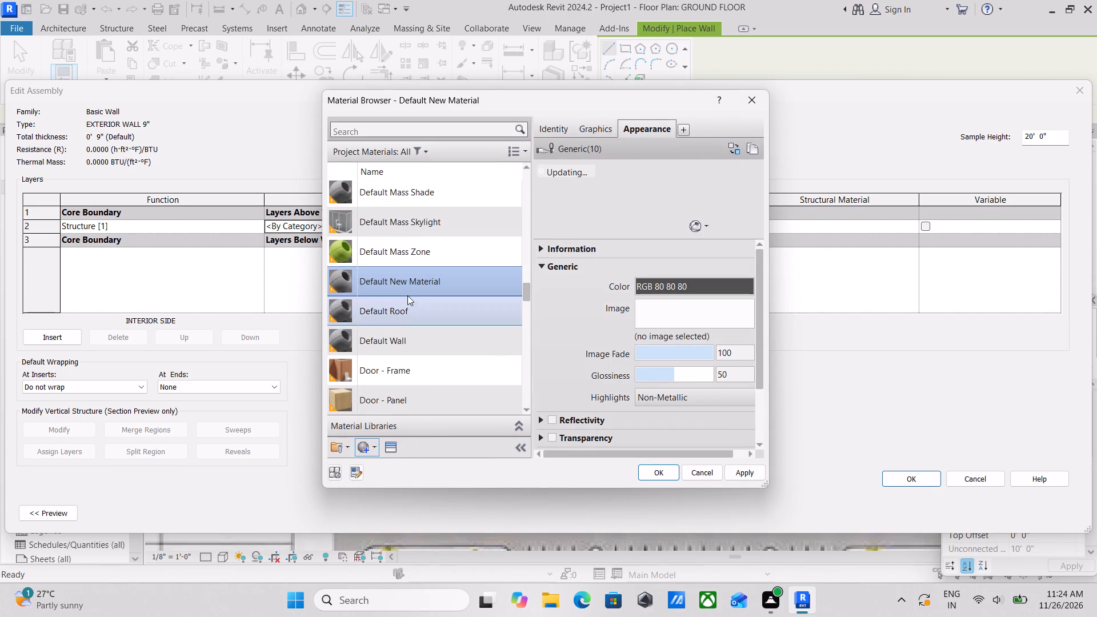
right_click(417, 278)
click(451, 332)
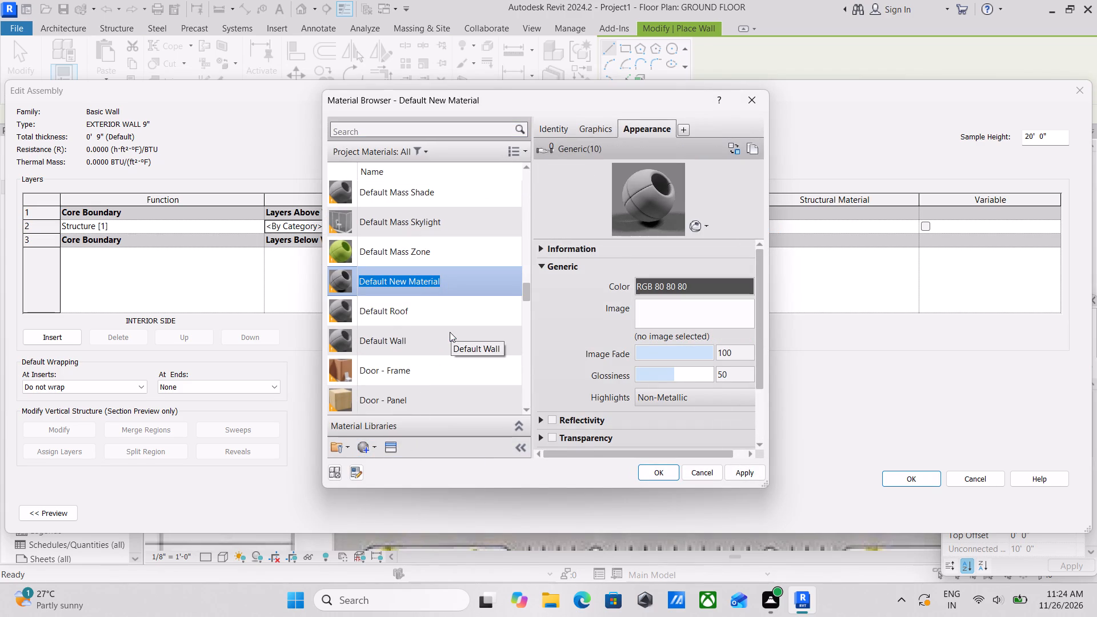
text(SAND BEIG)
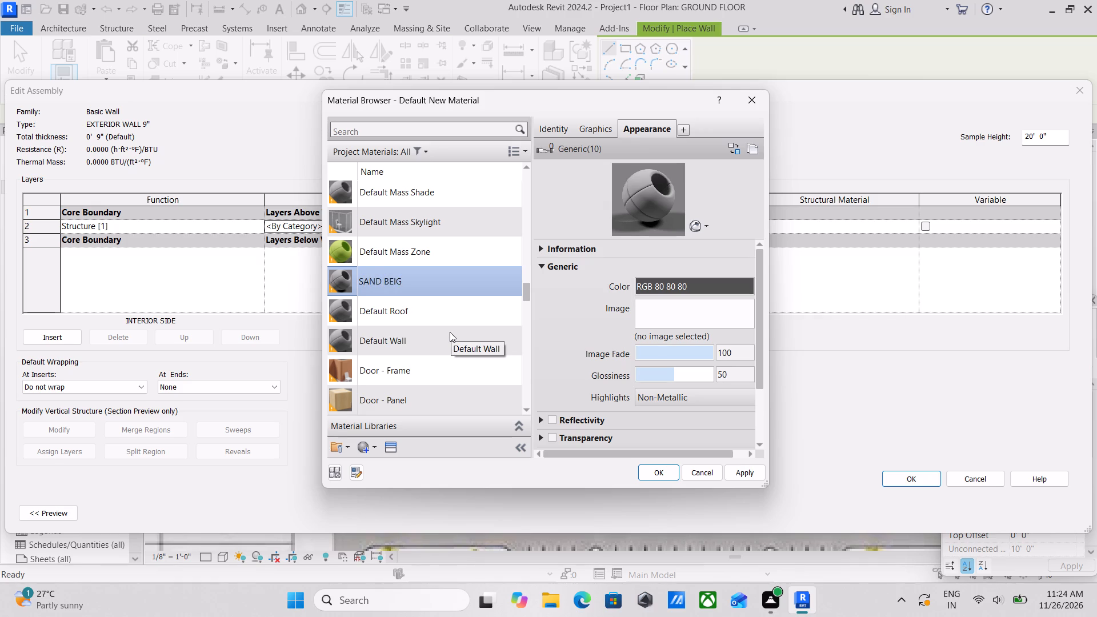
text(E P)
text(AINT)
From the Appearance Library's Wall Paint assets, try Chocolate on the SAND BEIGE PAINT material and replace it with glossy Cool White.
click(387, 448)
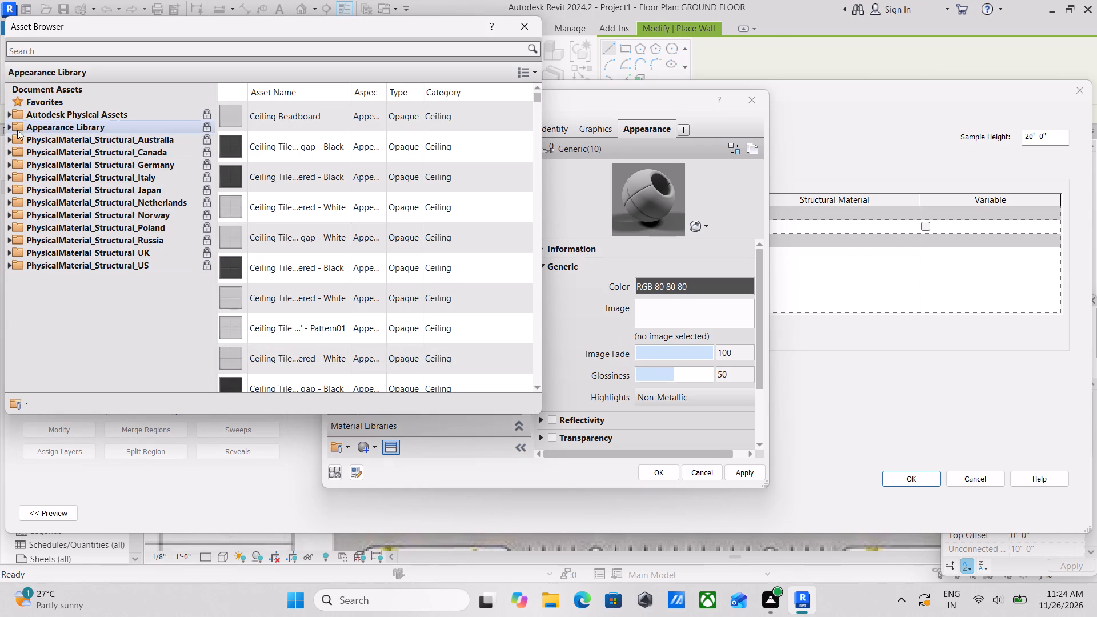
click(7, 126)
scroll(41, 335, down, 4)
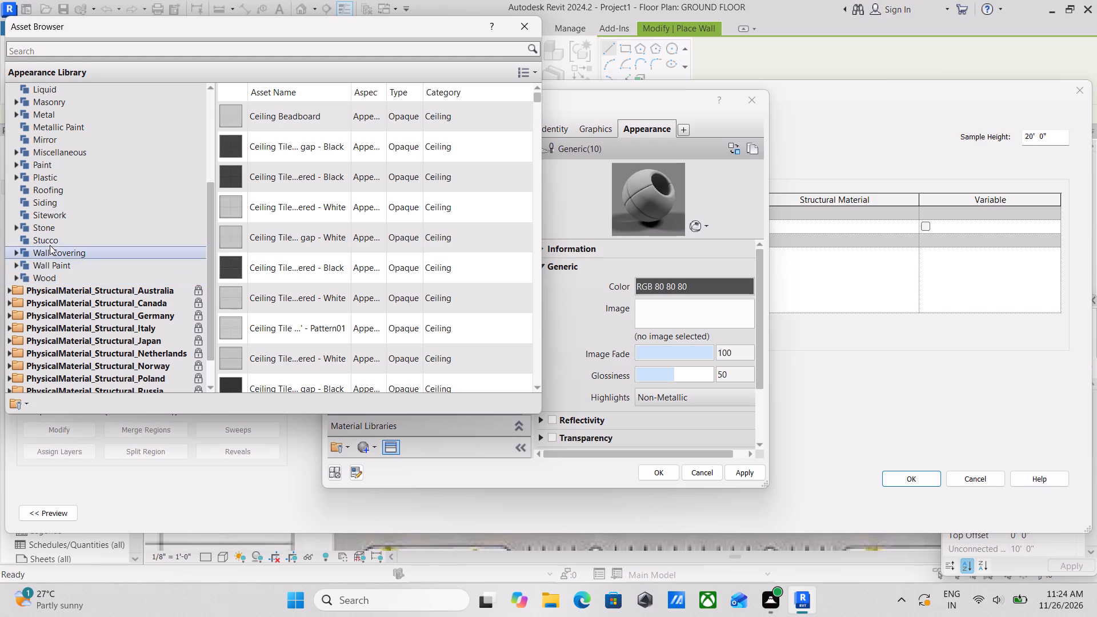
double_click(37, 264)
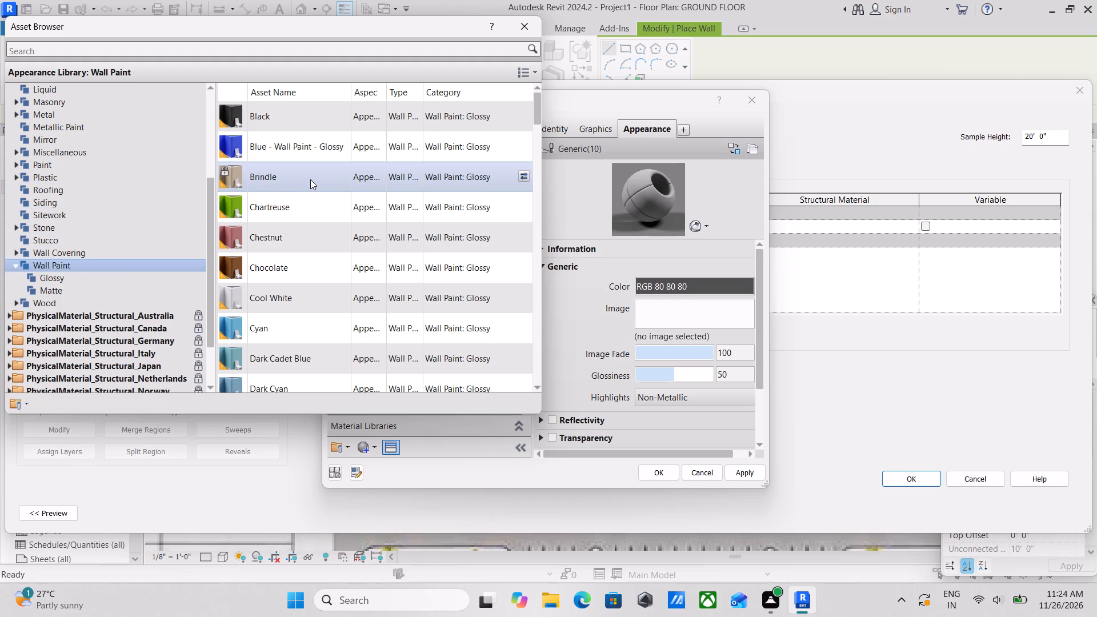
scroll(342, 211, down, 1)
scroll(324, 225, up, 3)
scroll(354, 177, up, 2)
scroll(307, 242, down, 3)
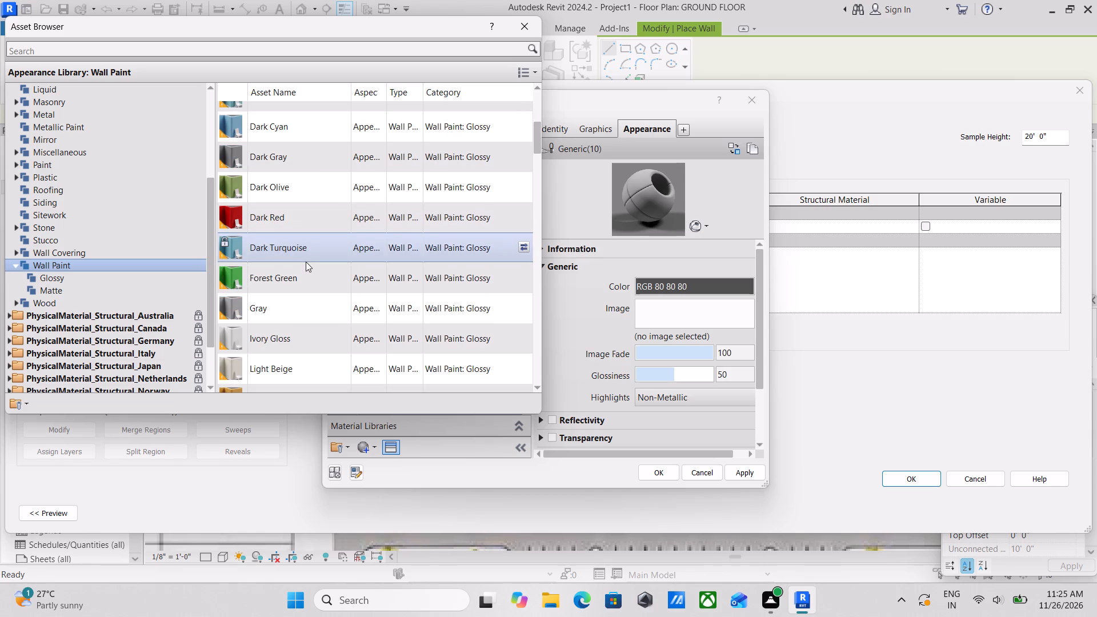
scroll(306, 163, up, 2)
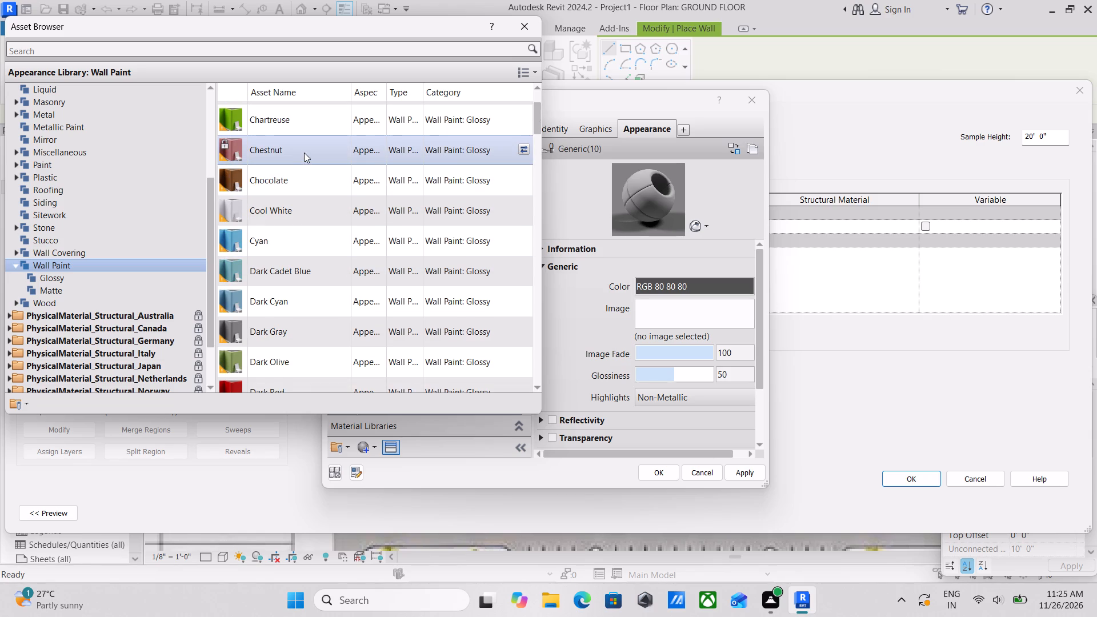
double_click(311, 181)
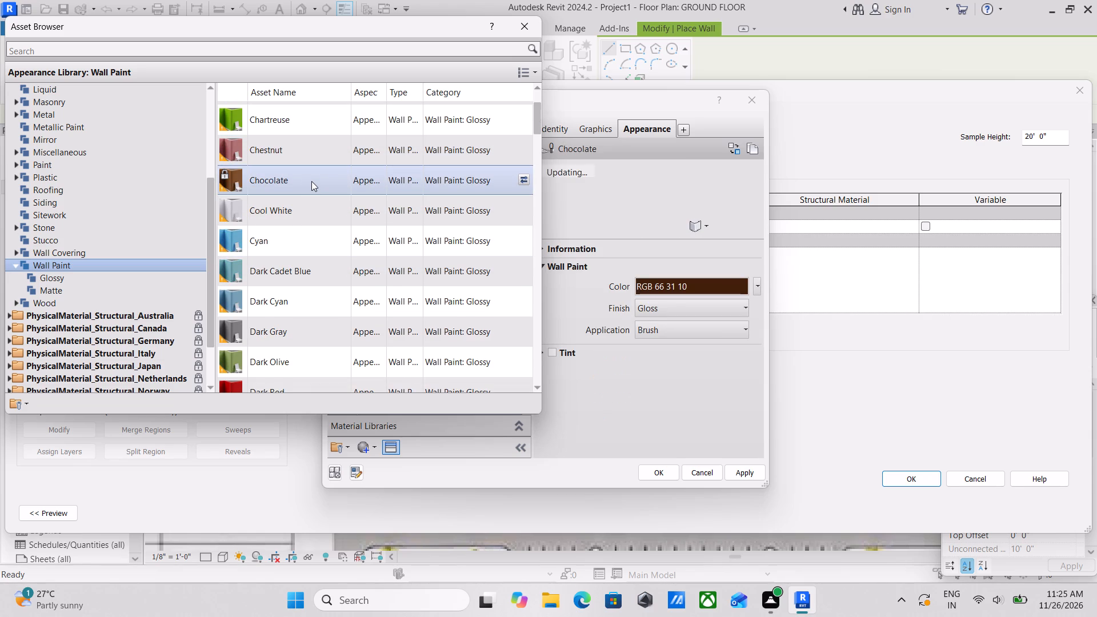
click(297, 149)
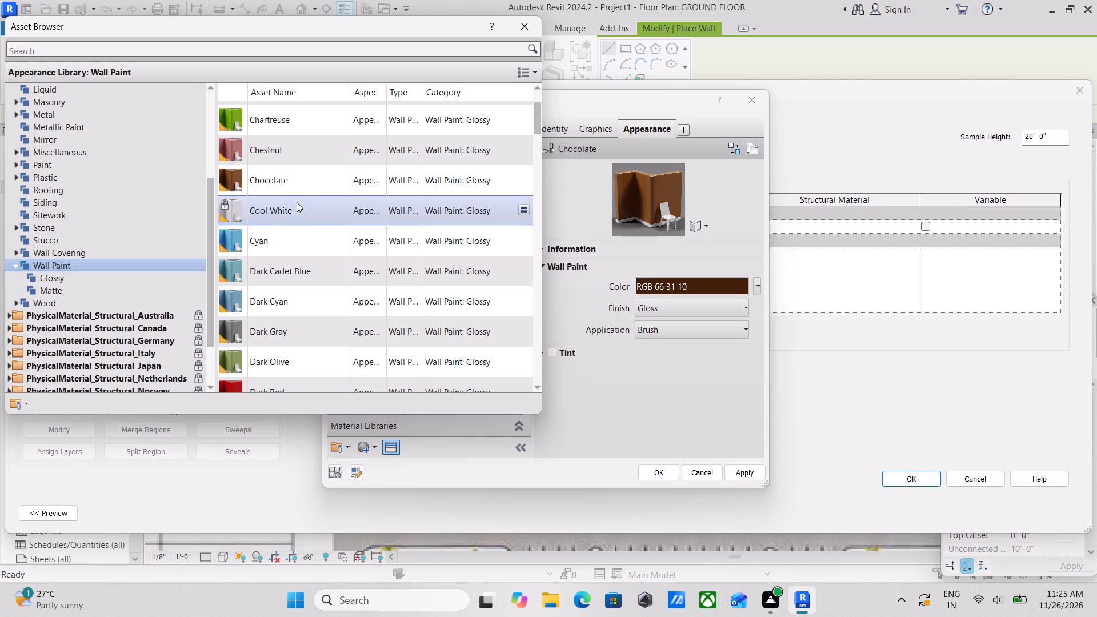
double_click(297, 202)
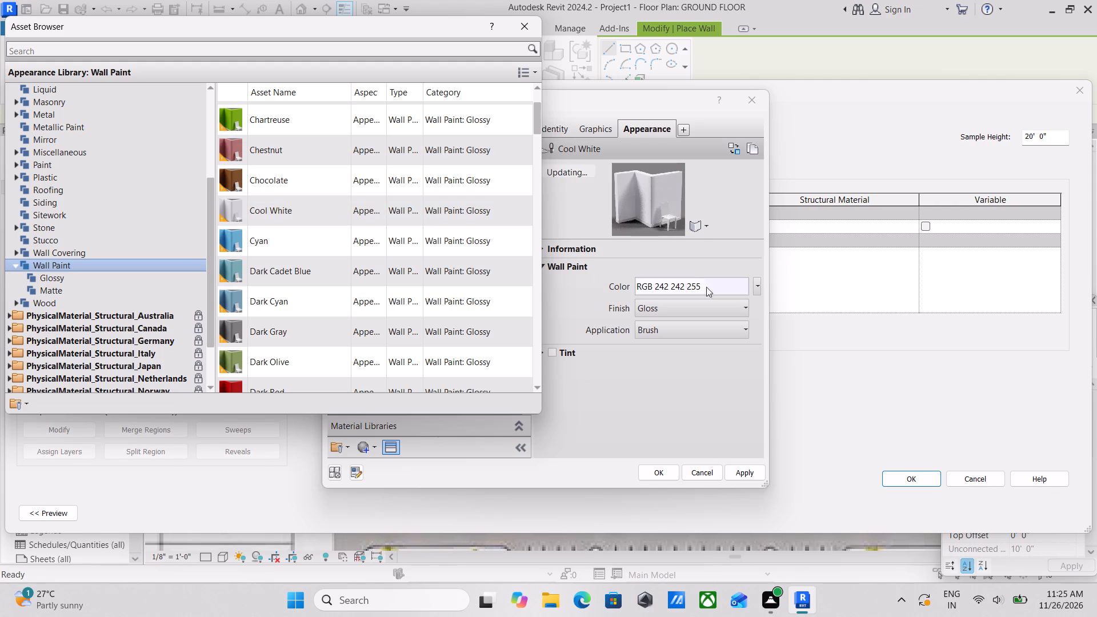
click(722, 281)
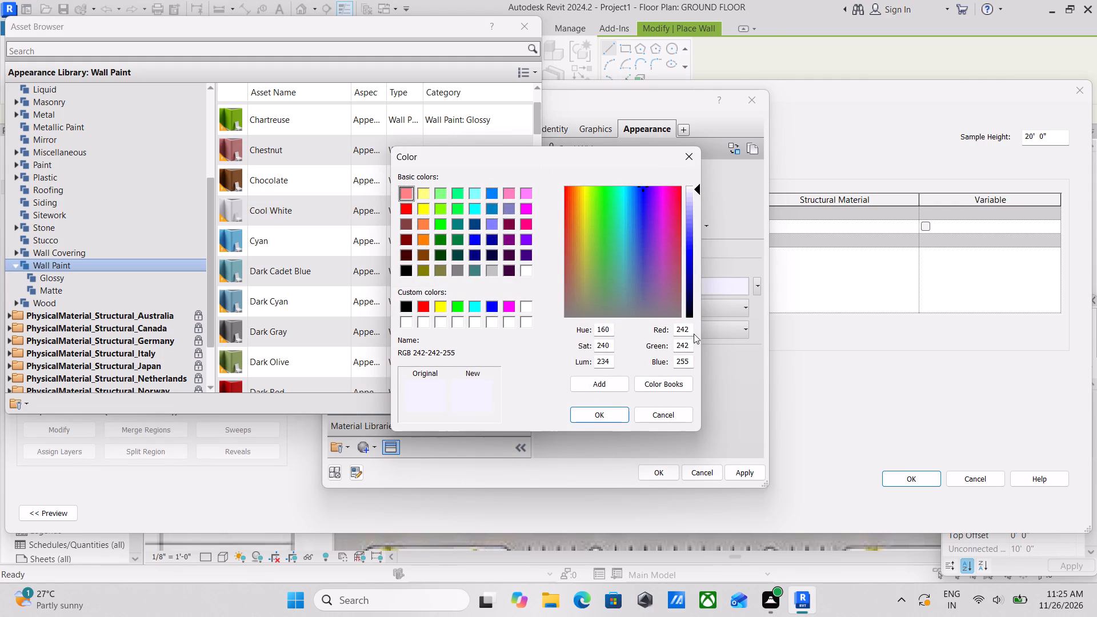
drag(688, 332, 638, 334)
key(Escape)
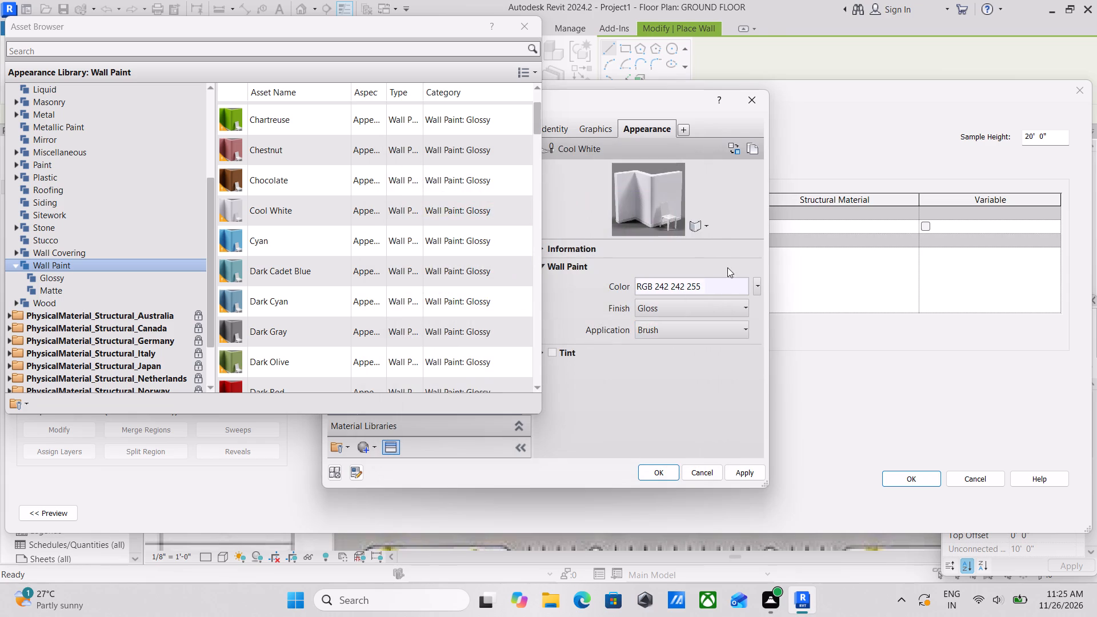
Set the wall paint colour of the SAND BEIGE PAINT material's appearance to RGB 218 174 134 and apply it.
click(724, 285)
drag(690, 335, 585, 364)
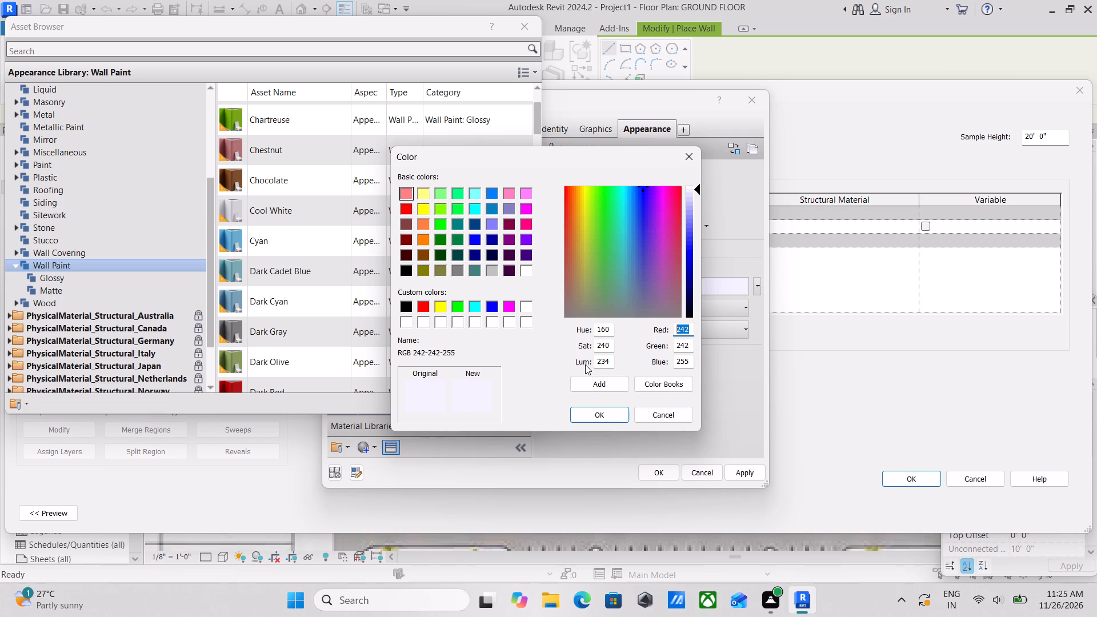
text(21)
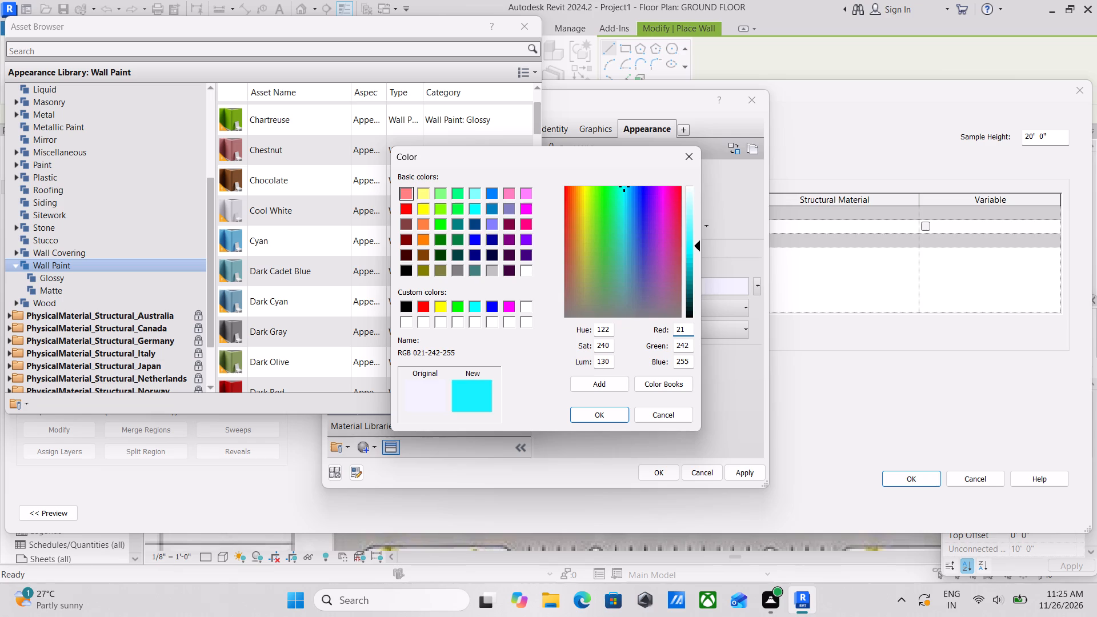
key(8)
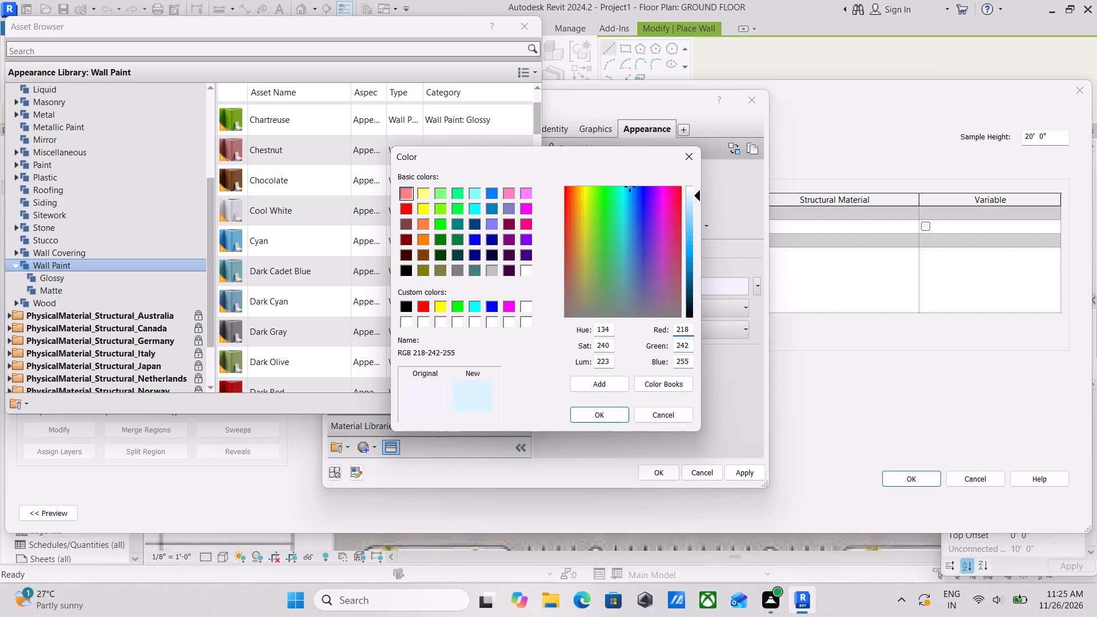
drag(689, 342, 643, 343)
text(174)
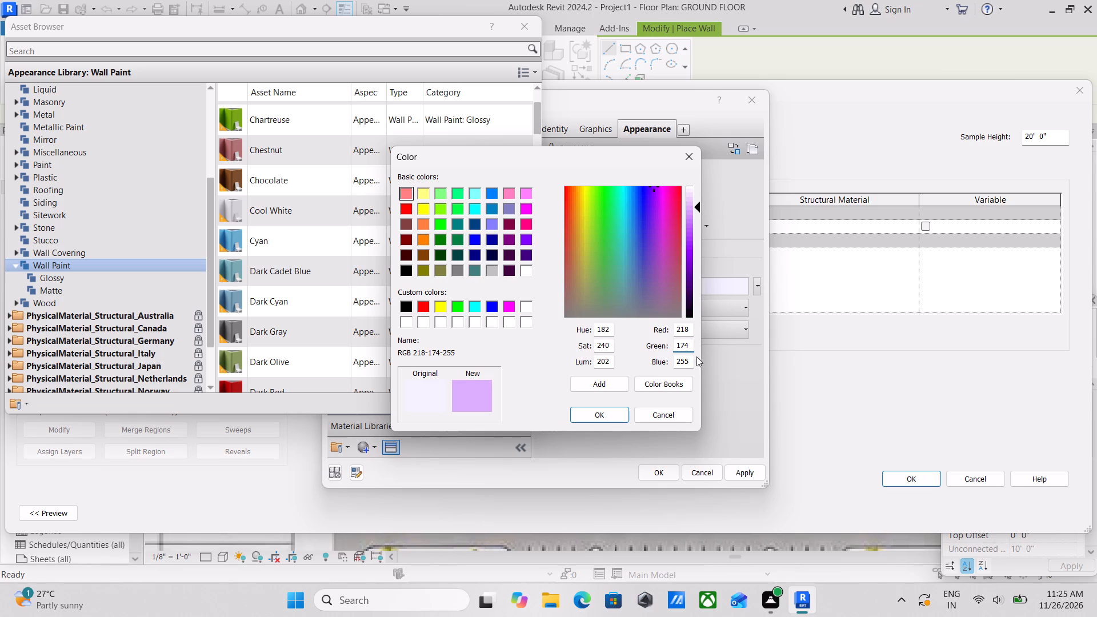
drag(693, 360, 630, 371)
drag(688, 364, 651, 364)
drag(651, 364, 651, 364)
text(134)
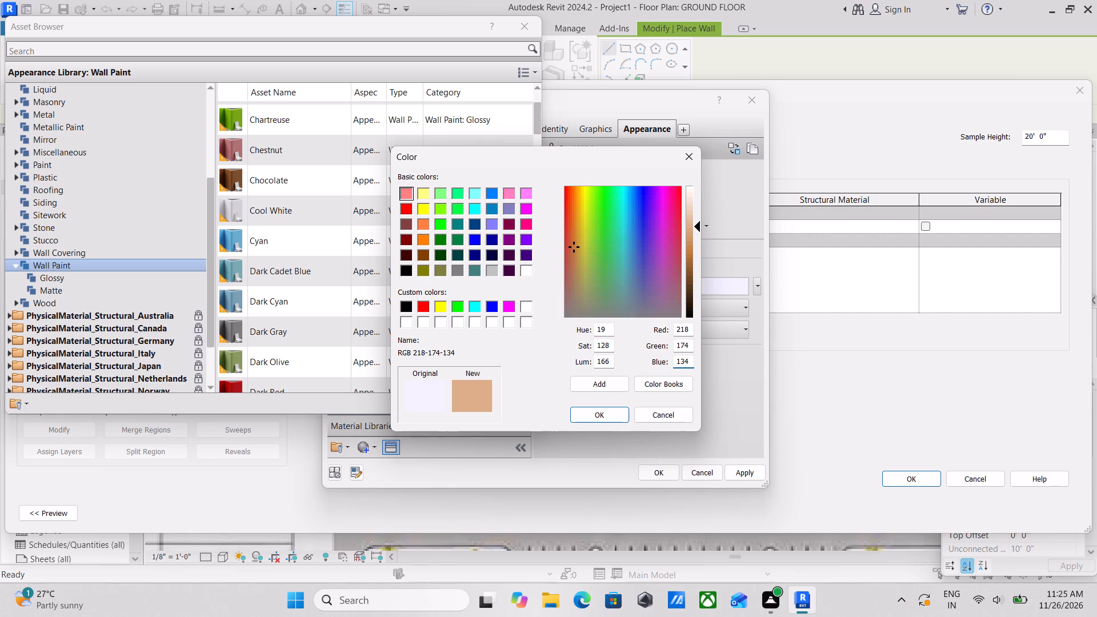
click(599, 408)
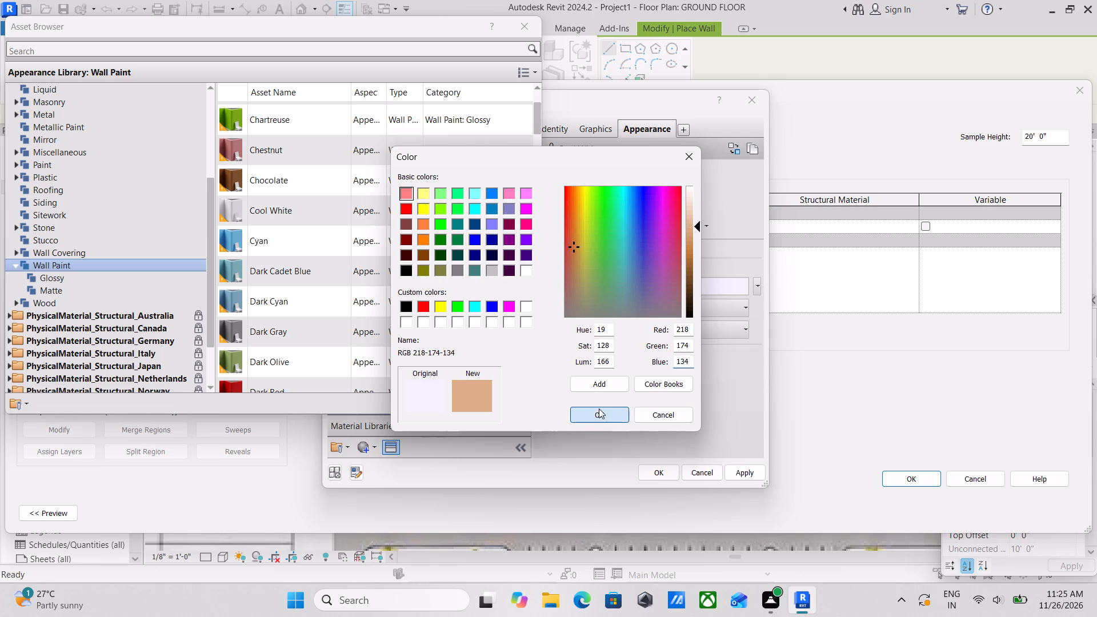
click(732, 469)
Assign SAND BEIGE PAINT to the structure layer and save the EXTERIOR WALL 9" assembly and type properties.
click(669, 471)
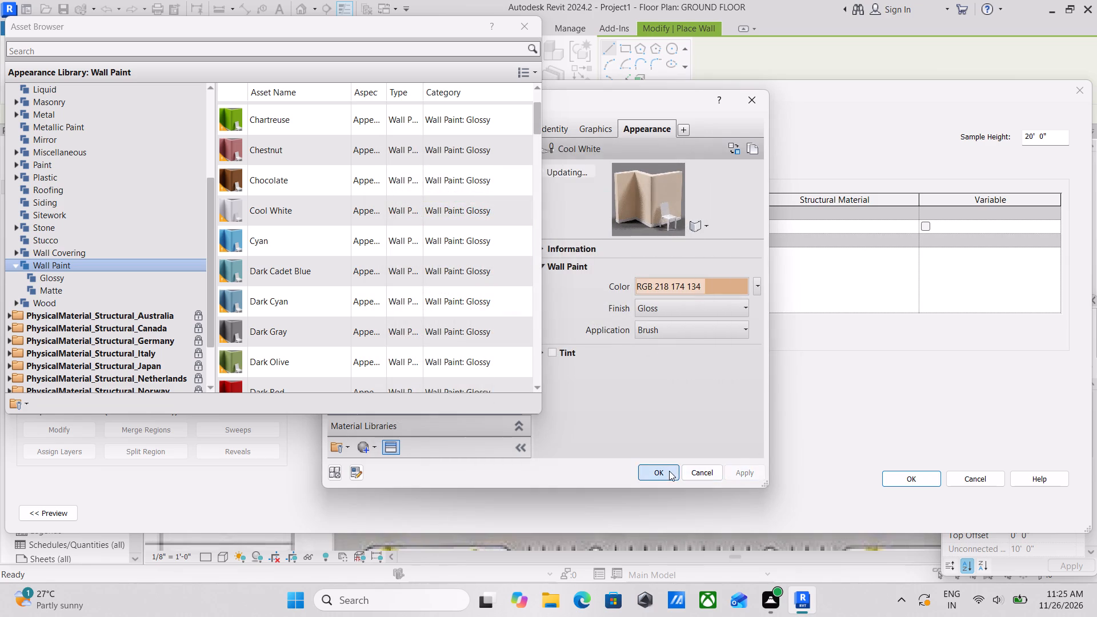
click(913, 474)
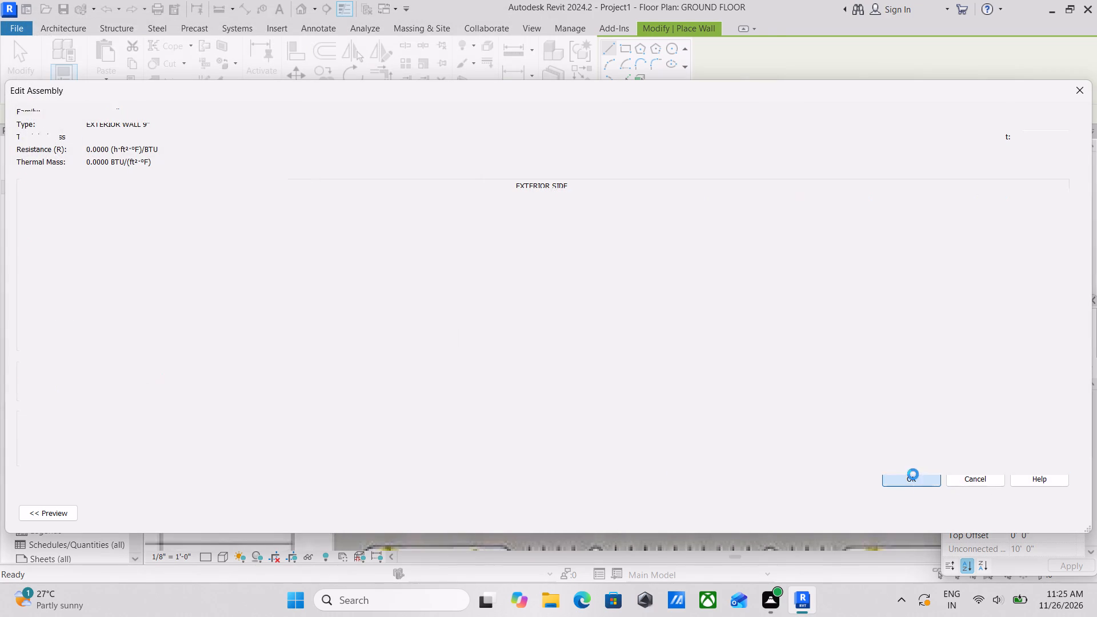
click(1049, 514)
click(928, 508)
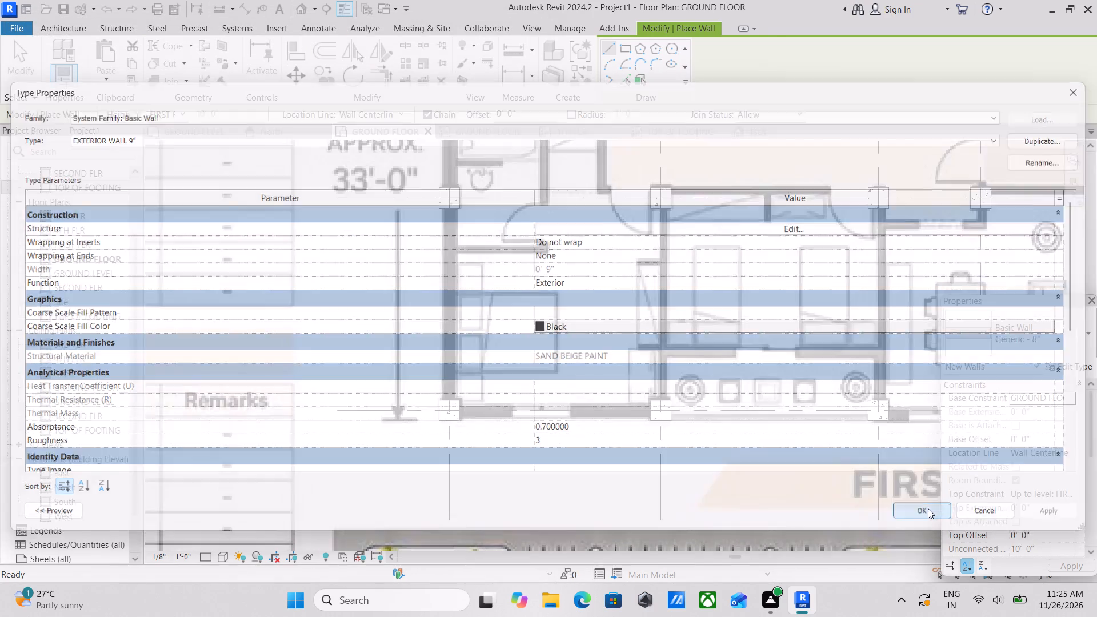
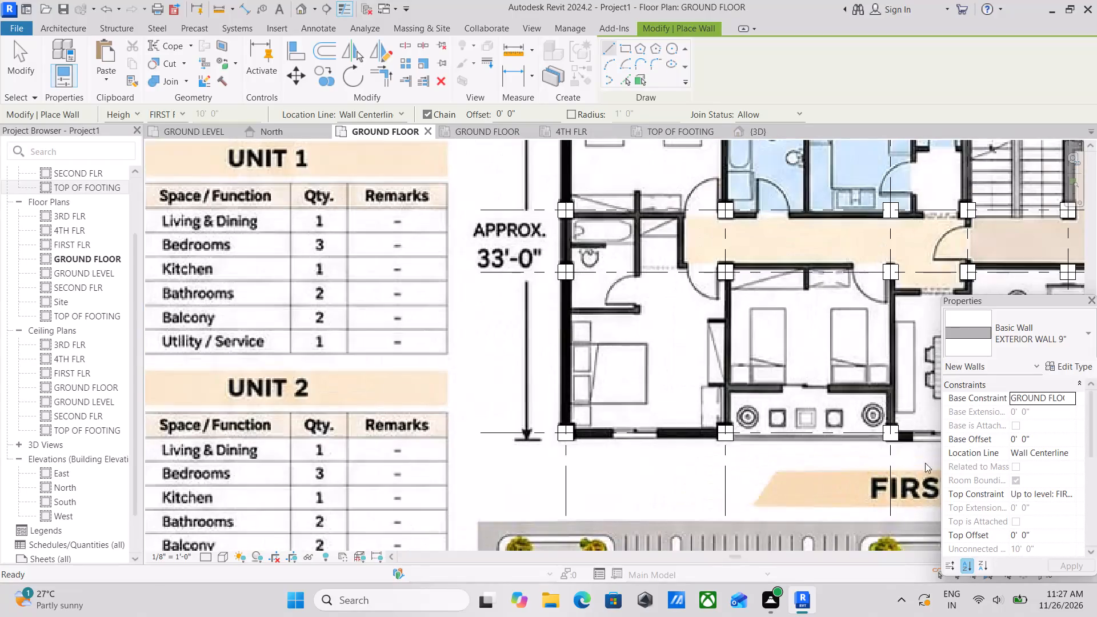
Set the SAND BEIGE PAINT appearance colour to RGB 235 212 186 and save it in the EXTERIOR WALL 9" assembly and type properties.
scroll(743, 394, down, 2)
middle_drag(735, 390, 686, 415)
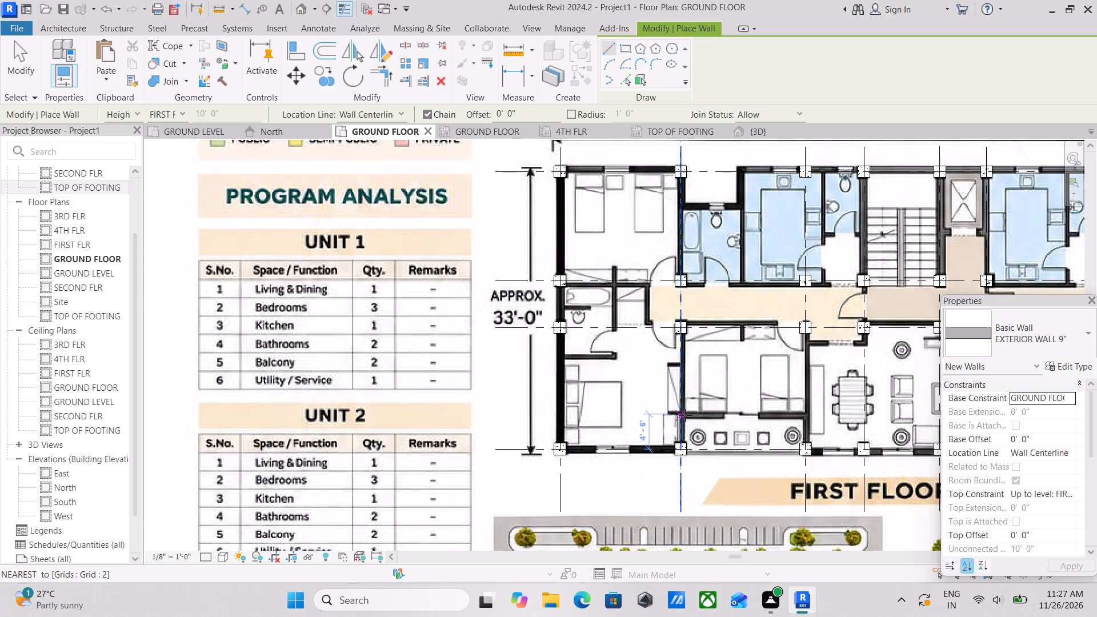
scroll(685, 415, down, 1)
scroll(685, 415, up, 1)
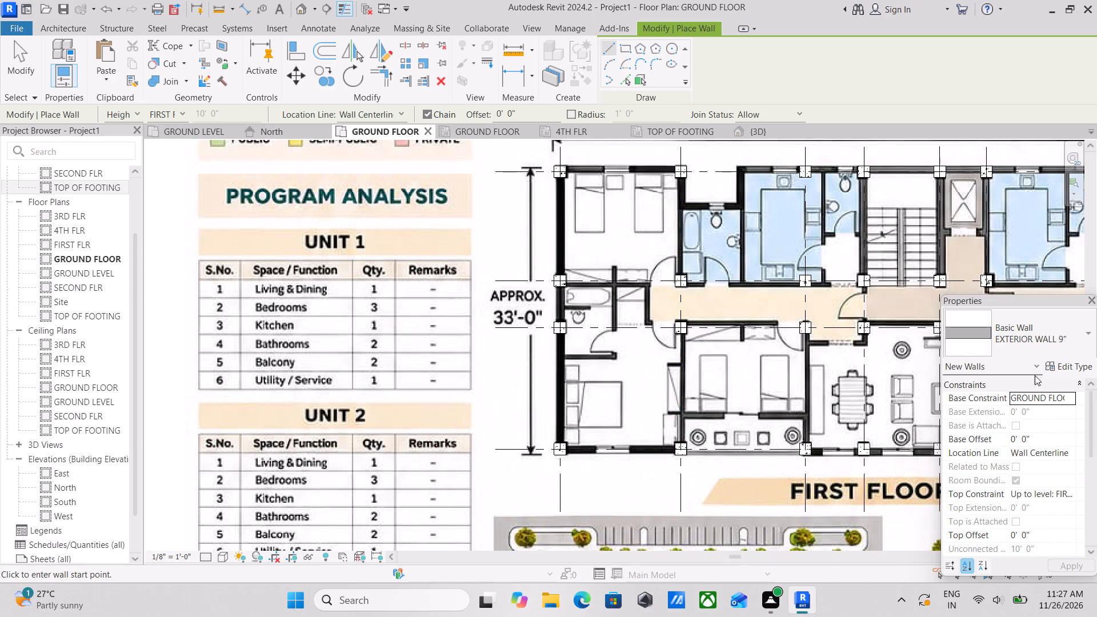
click(1082, 364)
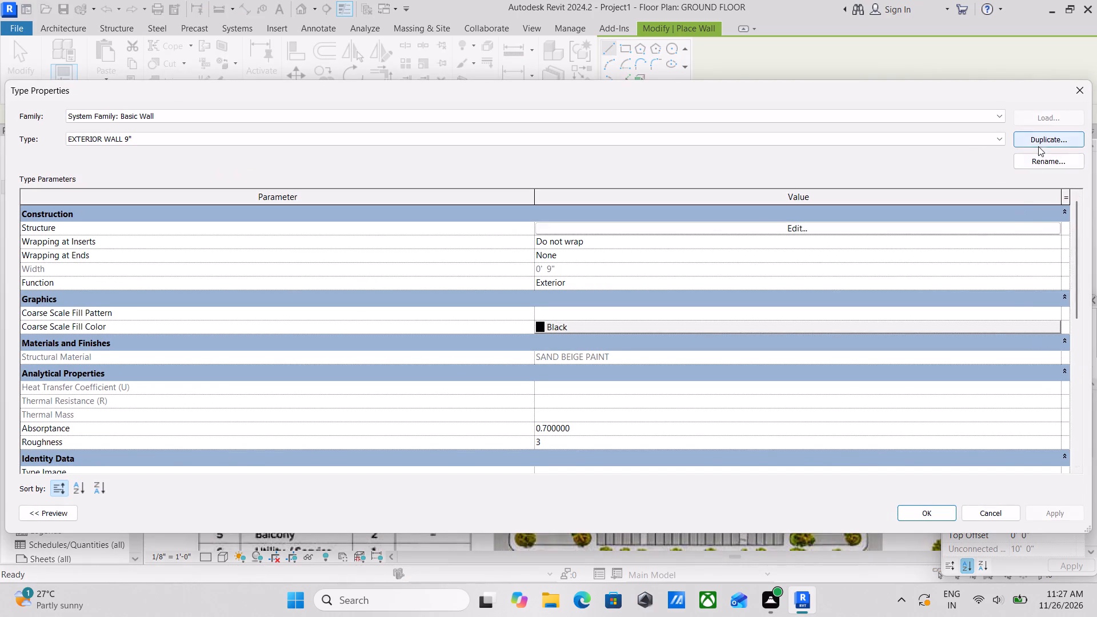
click(828, 233)
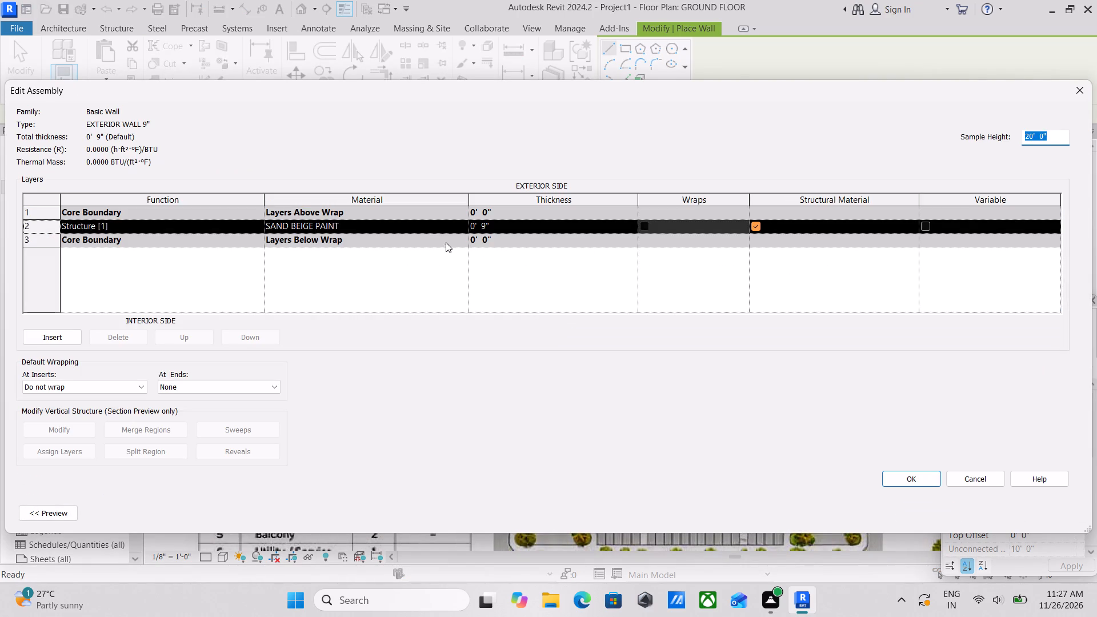
click(438, 228)
click(468, 227)
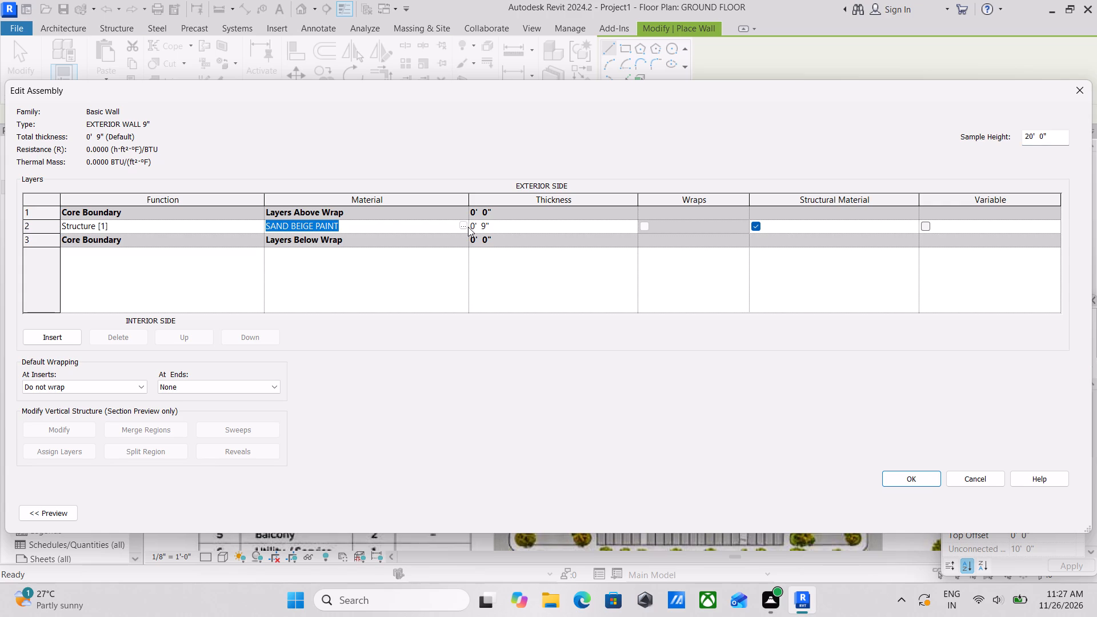
click(463, 227)
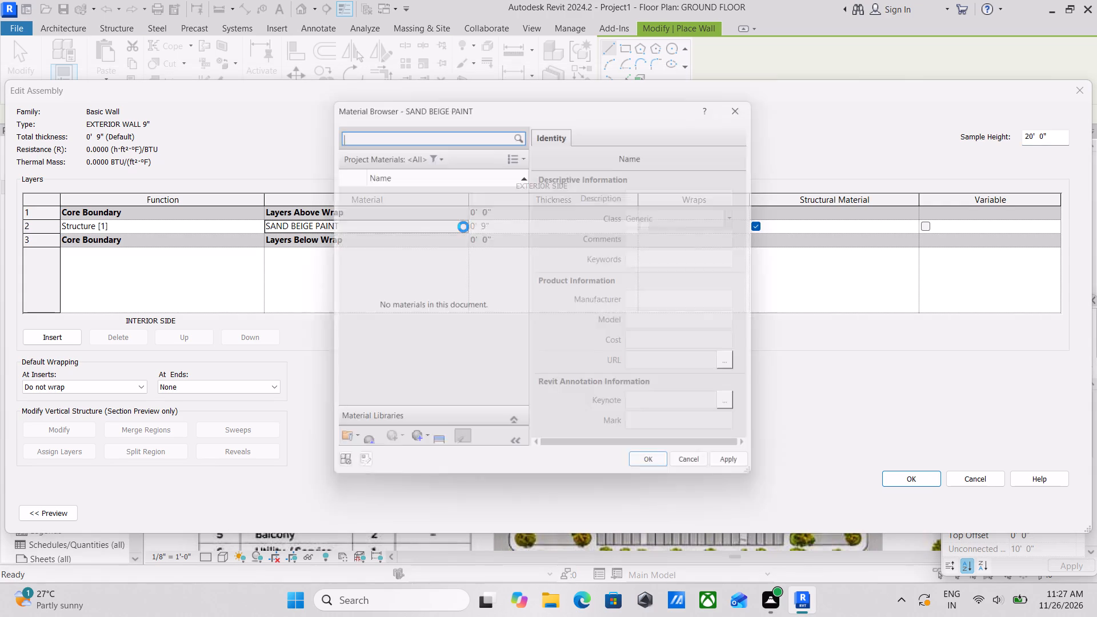
click(708, 281)
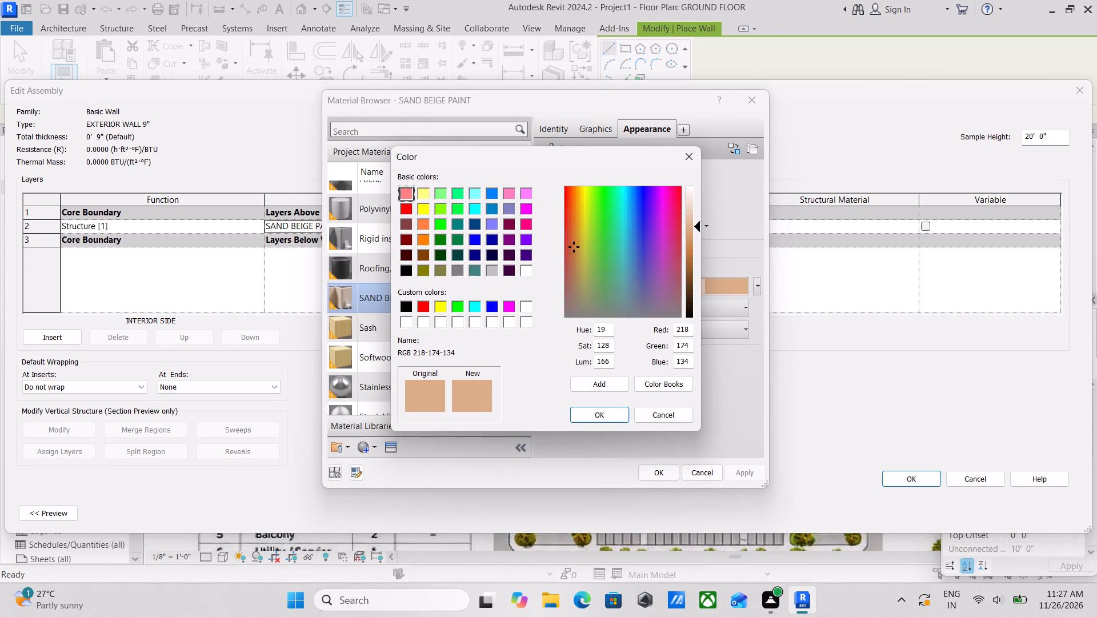
drag(691, 334, 654, 335)
text(235)
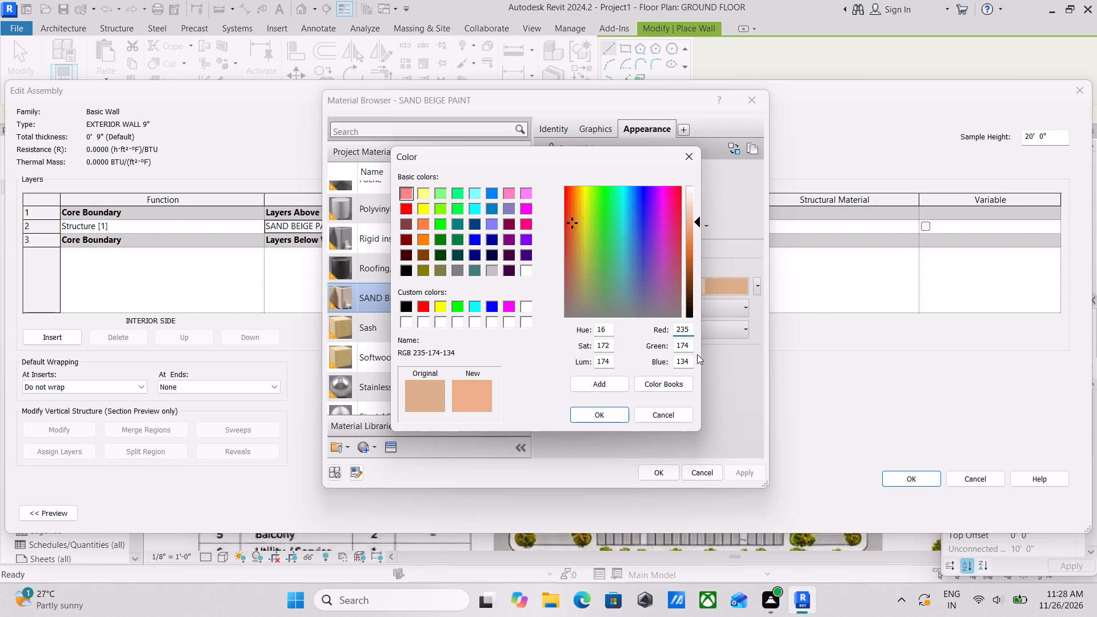
drag(691, 343, 655, 346)
text(212)
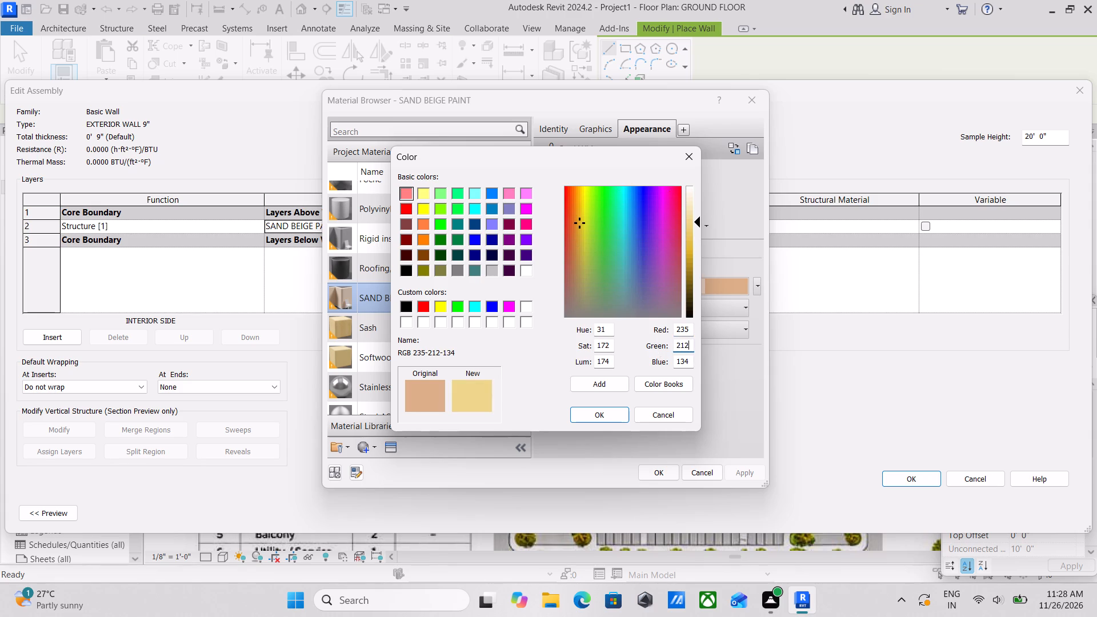
drag(688, 362, 644, 371)
key(1)
text(86)
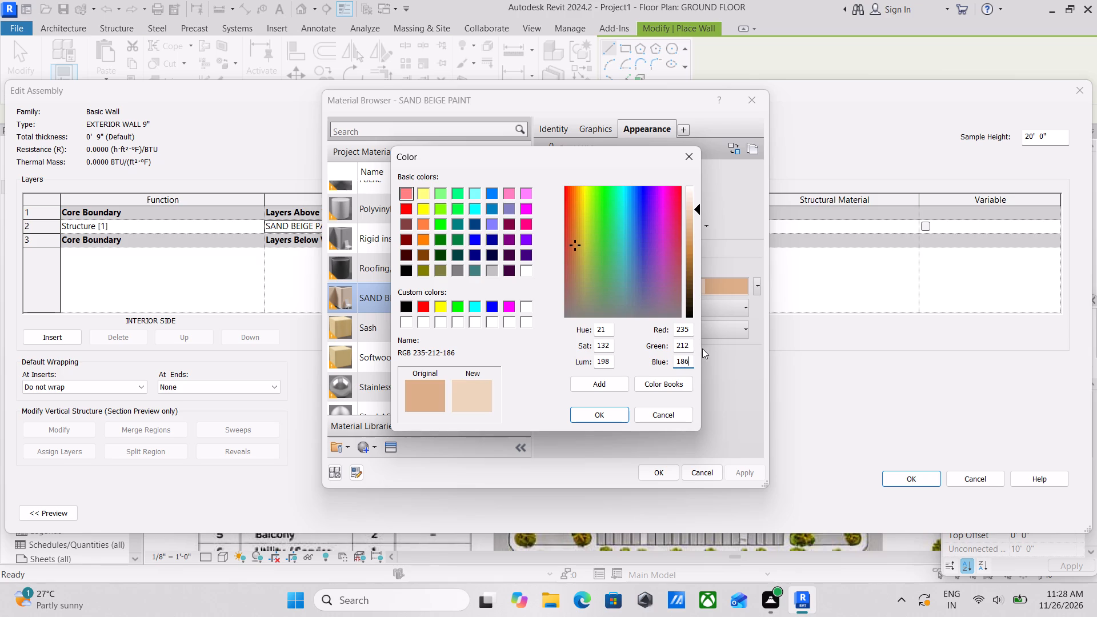
click(600, 412)
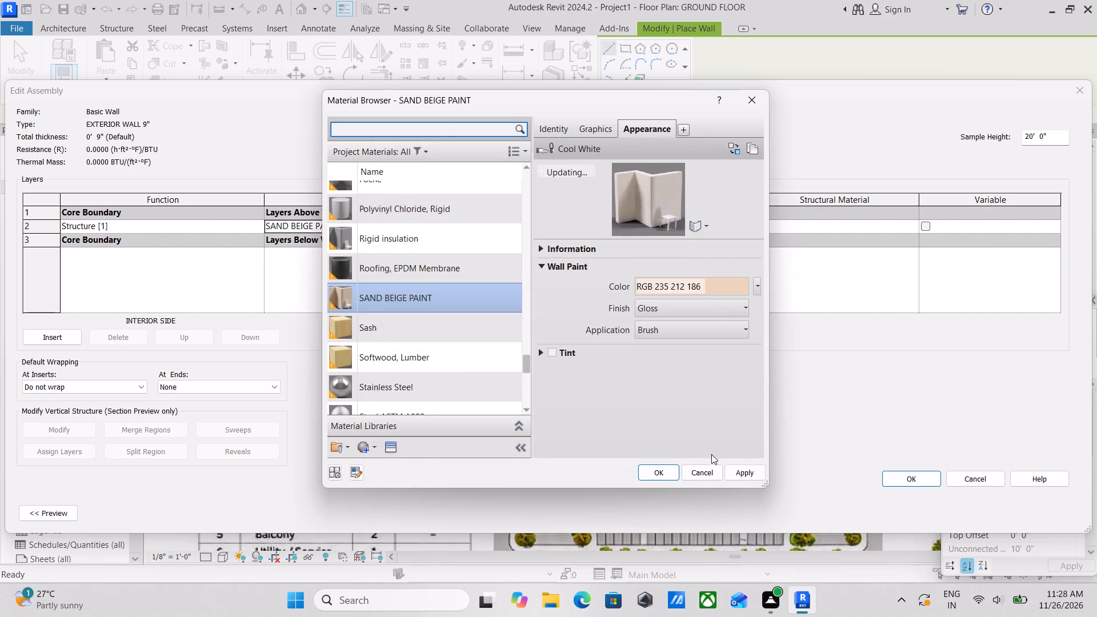
click(746, 472)
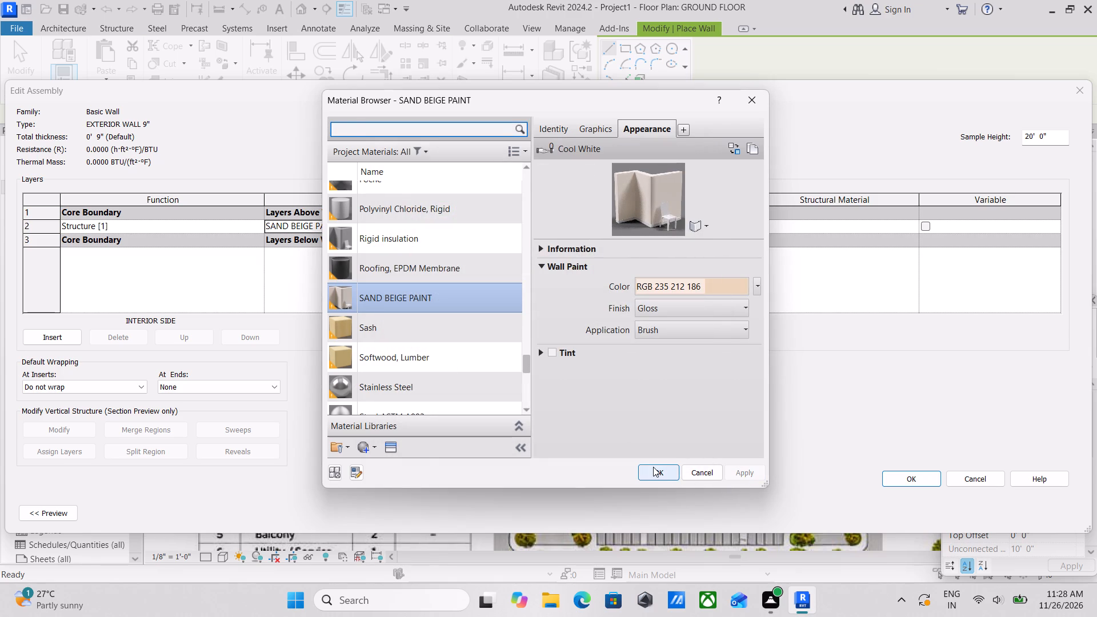
click(653, 467)
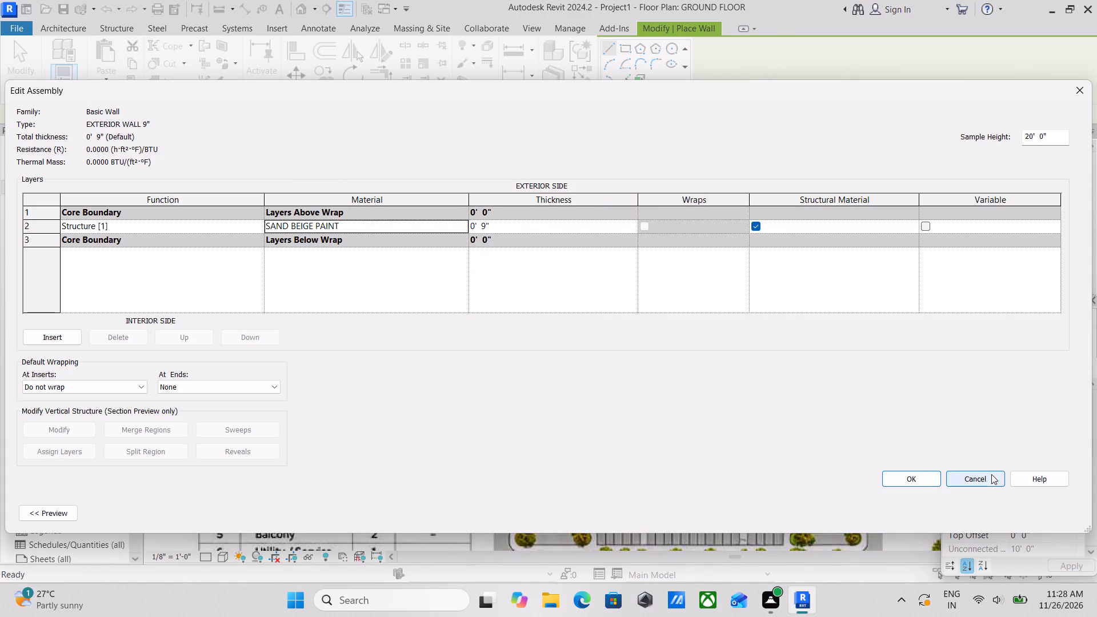
click(899, 473)
click(1046, 511)
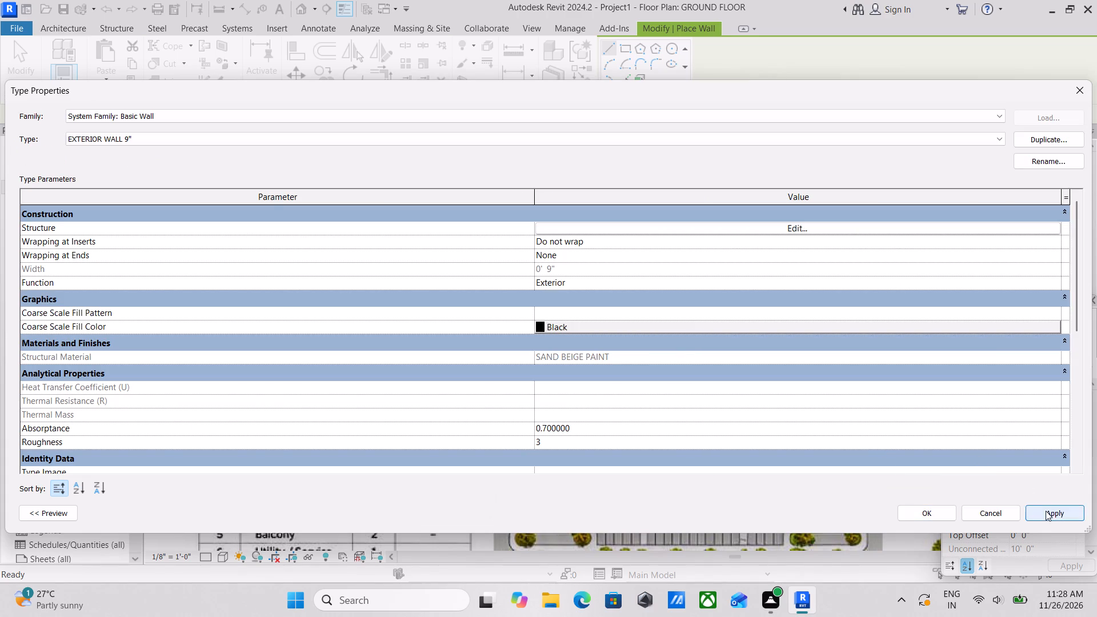
click(922, 510)
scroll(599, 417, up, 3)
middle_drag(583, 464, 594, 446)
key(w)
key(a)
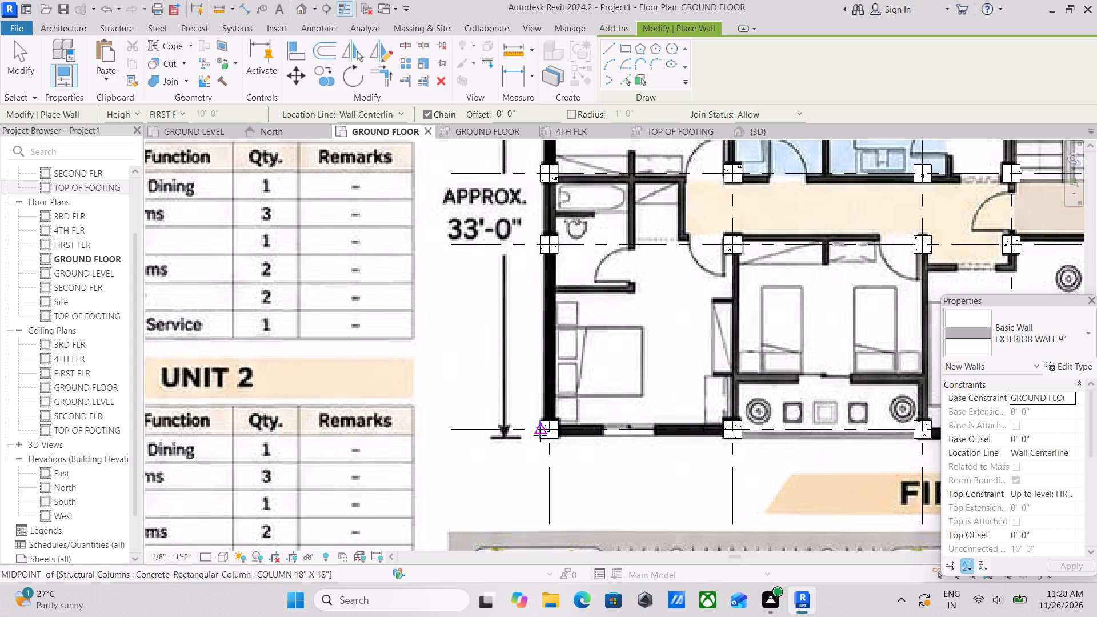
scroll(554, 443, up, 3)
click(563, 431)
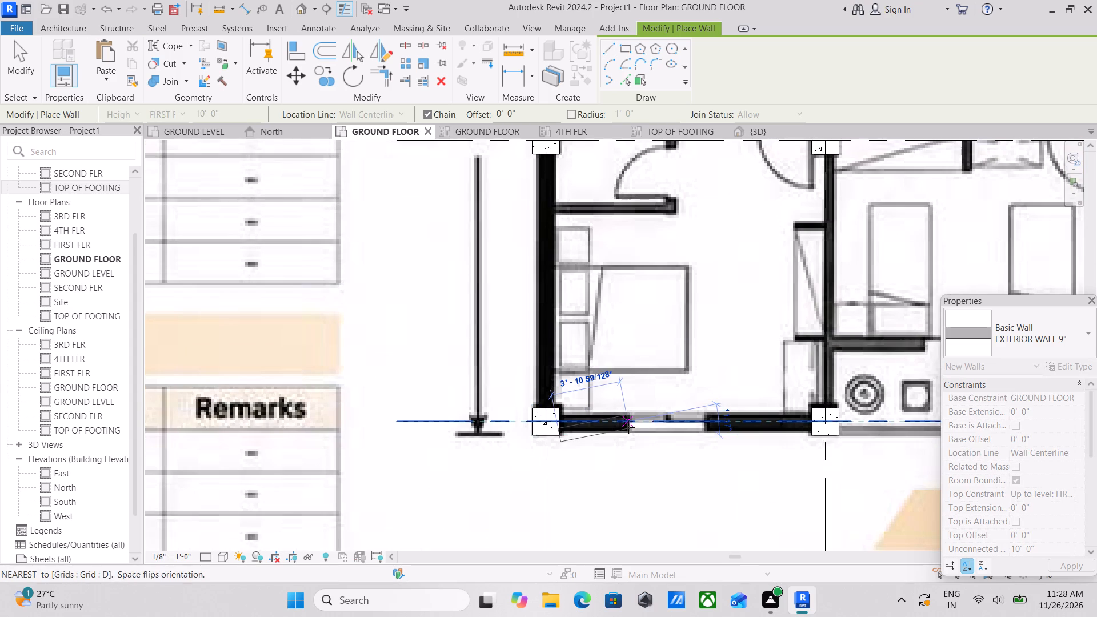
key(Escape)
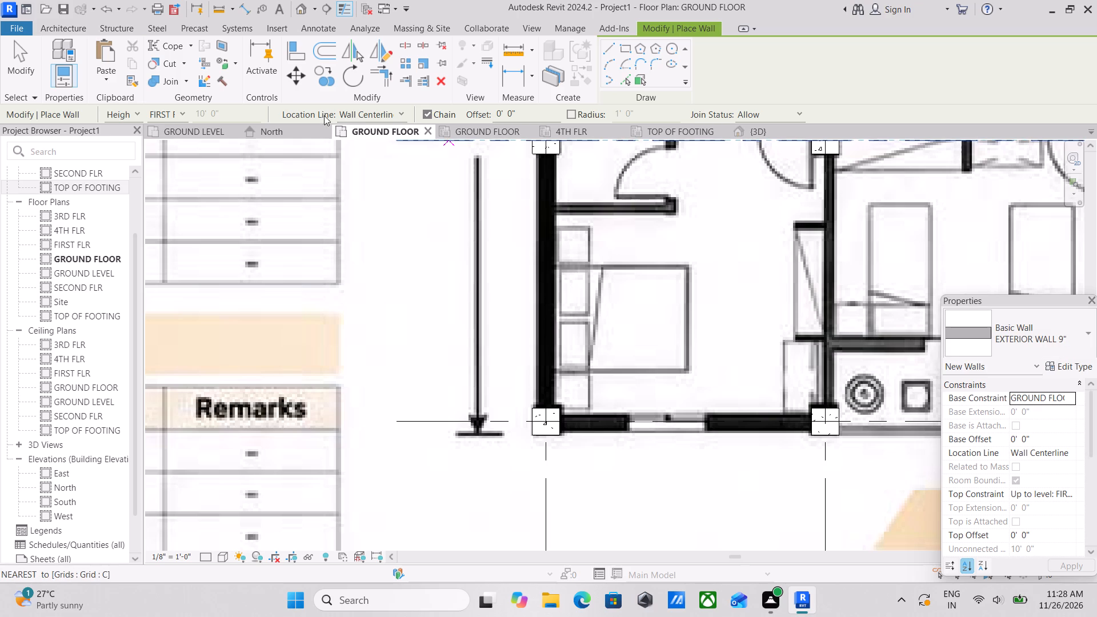
Draw a 14'-0" EXTERIOR WALL 9" along the lower-left bedroom's outer edge between its two columns, with location line Finish Face: Interior.
click(380, 107)
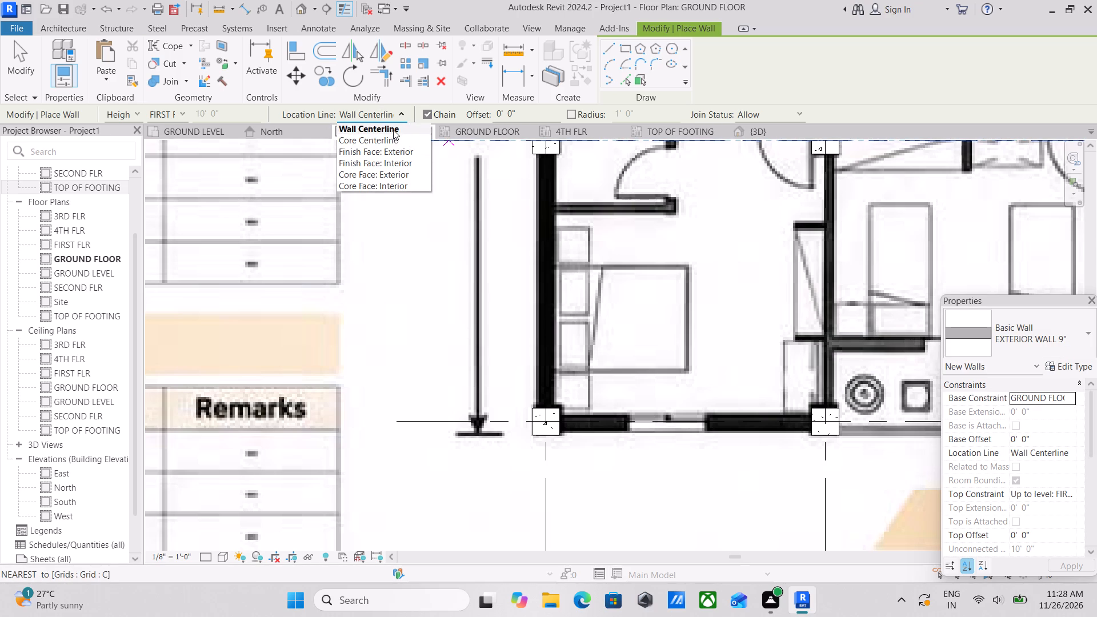
click(404, 165)
click(558, 433)
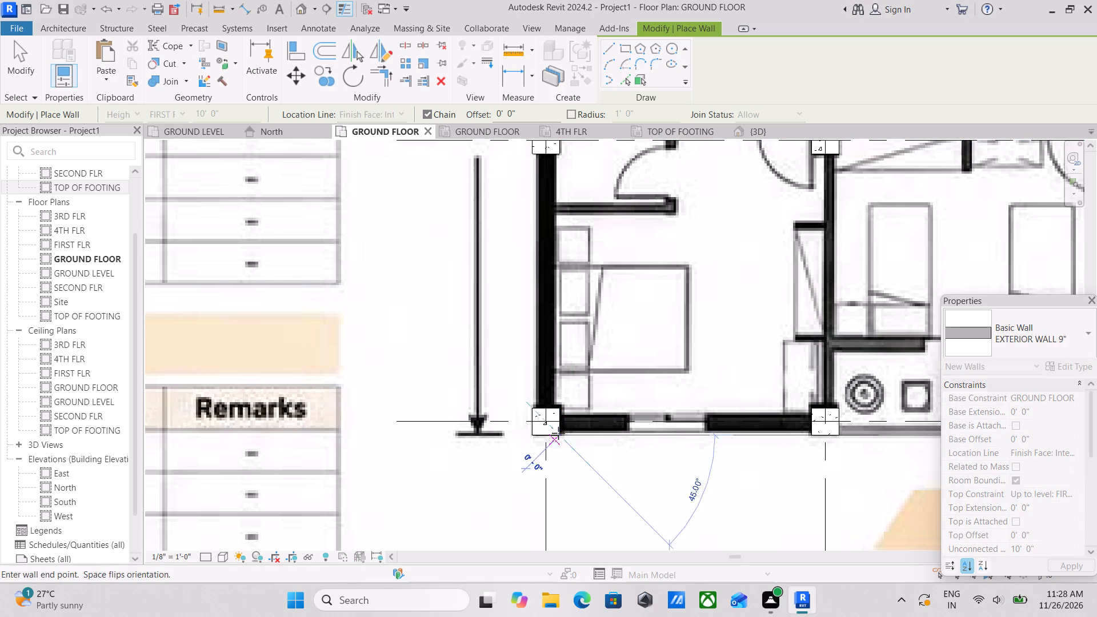
middle_drag(665, 430, 494, 443)
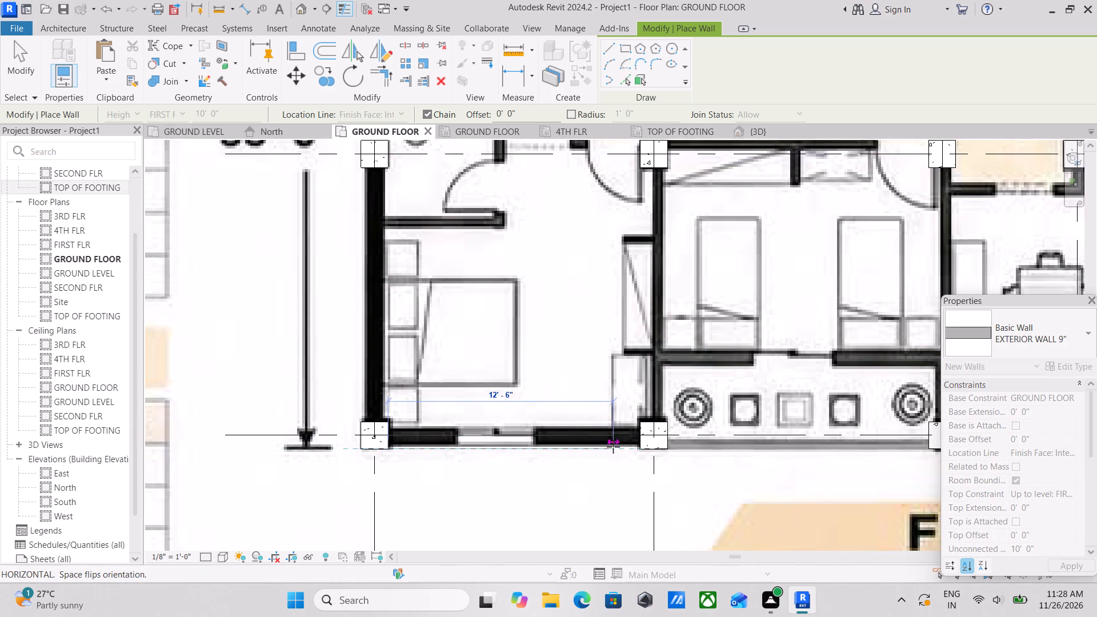
click(643, 449)
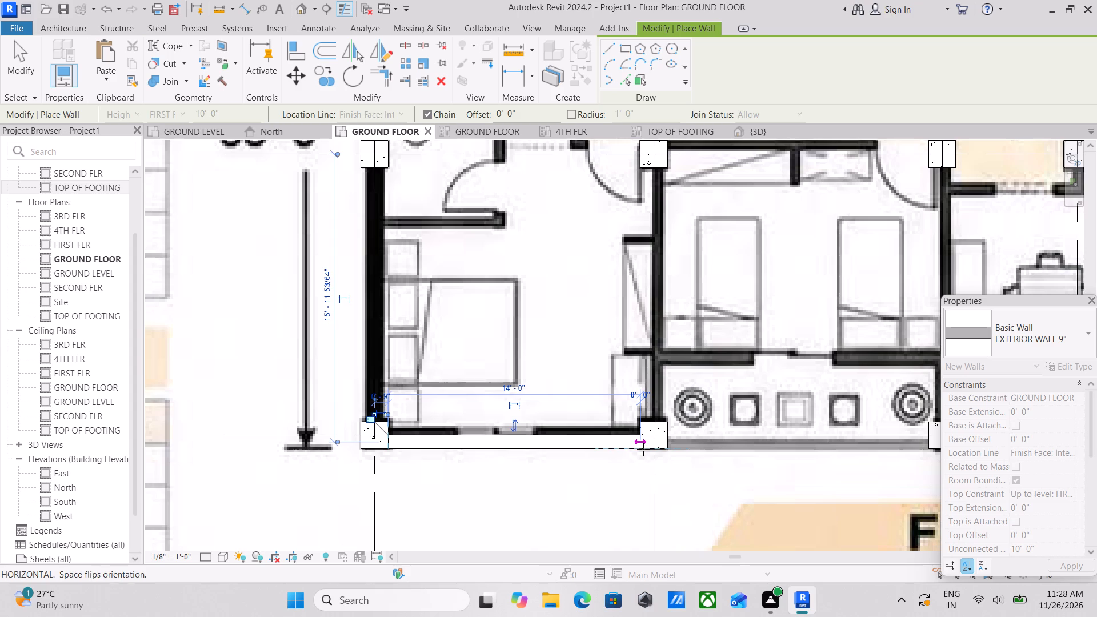
key(Escape)
Examine the Ground Floor Plan on the reference sheet and compare its exterior wall layout with the First Floor Plan under the columns.
middle_drag(636, 439, 387, 396)
scroll(438, 410, down, 2)
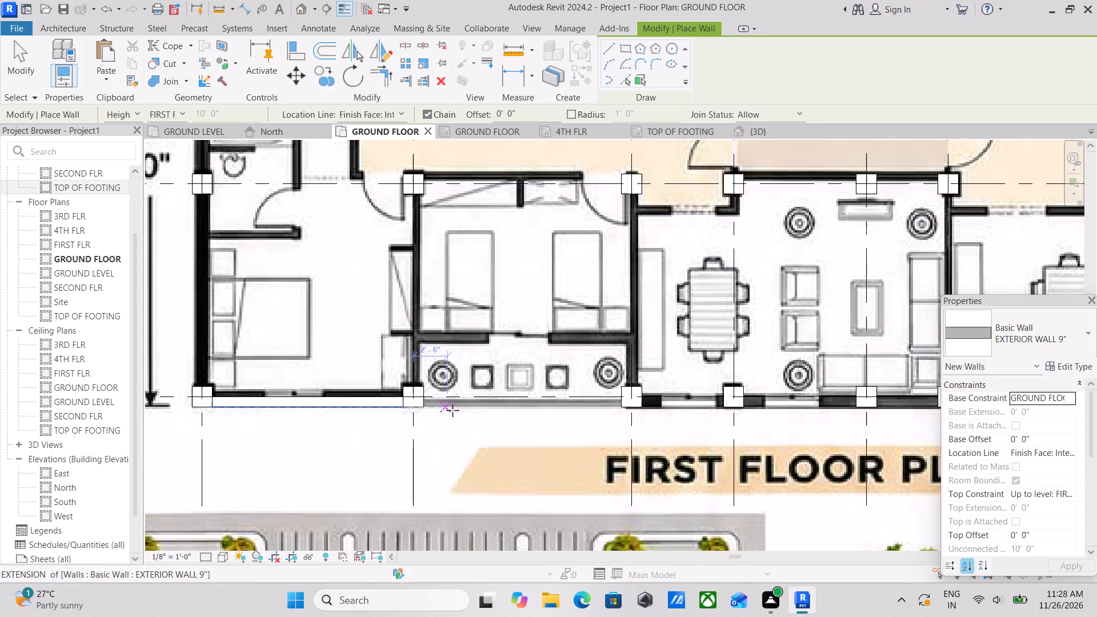
middle_drag(560, 367, 490, 379)
scroll(487, 379, down, 3)
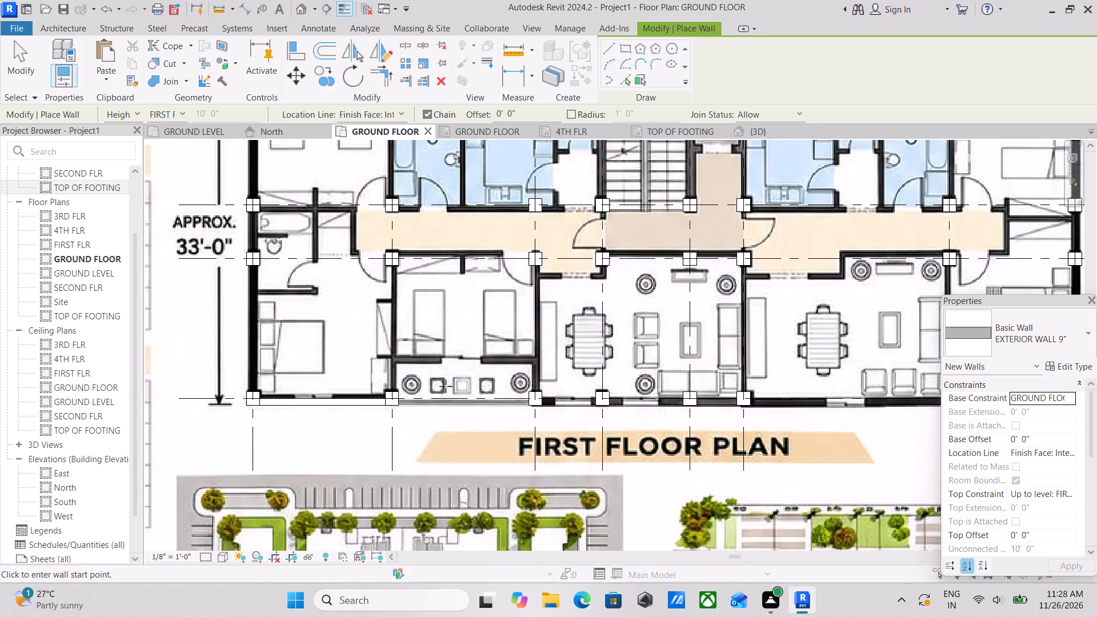
middle_drag(436, 386, 264, 143)
scroll(603, 394, down, 1)
middle_drag(600, 393, 479, 335)
scroll(616, 359, up, 5)
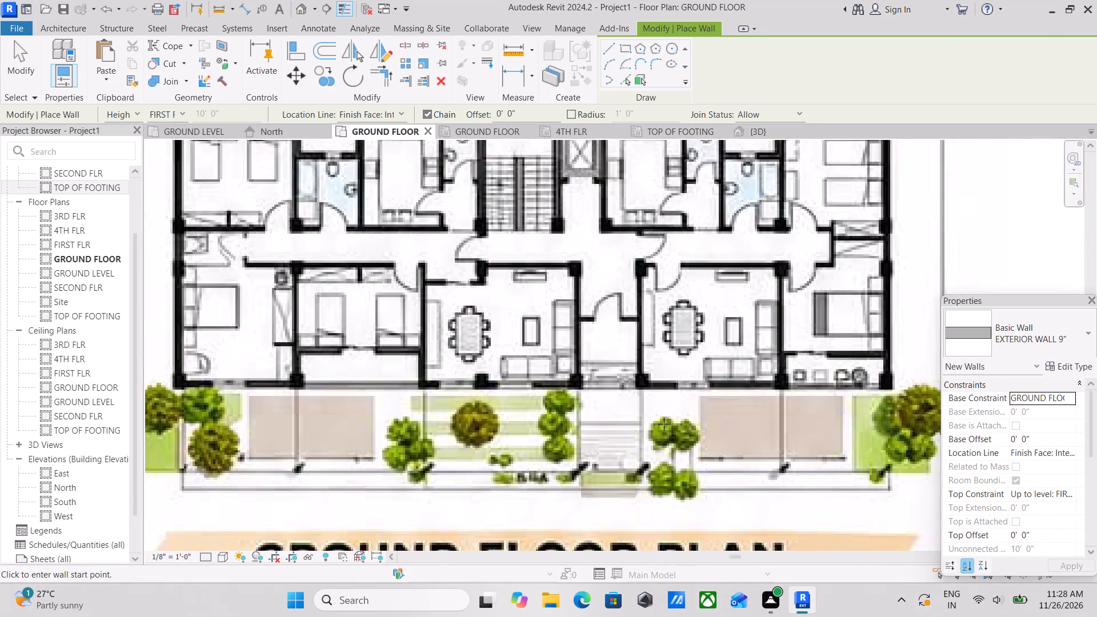
scroll(548, 376, up, 3)
scroll(546, 375, down, 7)
middle_drag(543, 376, 764, 487)
scroll(613, 428, down, 1)
middle_drag(613, 428, 702, 537)
scroll(491, 294, up, 1)
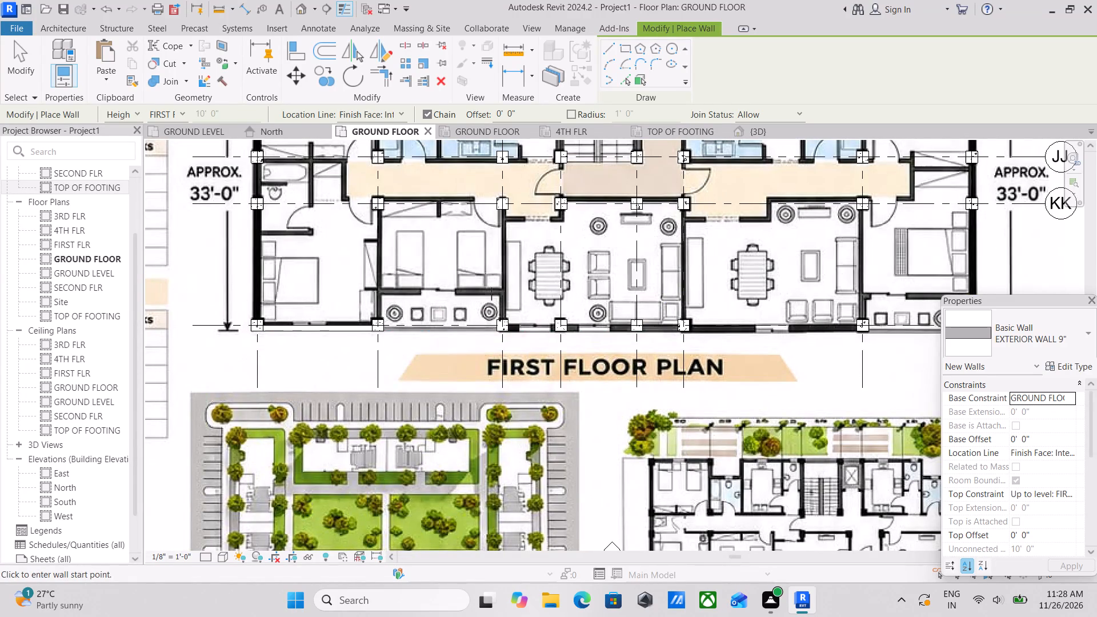
scroll(491, 294, down, 2)
scroll(604, 346, down, 2)
middle_drag(604, 346, 531, 274)
scroll(647, 409, up, 3)
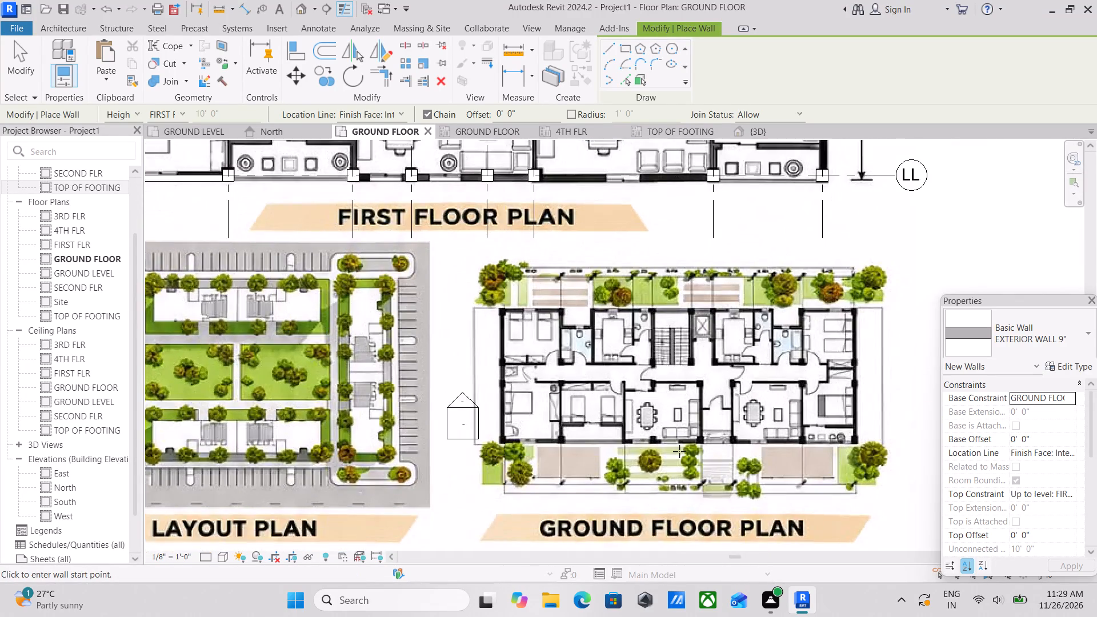
scroll(679, 451, up, 2)
scroll(570, 424, down, 2)
scroll(525, 387, down, 2)
middle_drag(525, 387, 592, 455)
middle_drag(657, 400, 586, 418)
scroll(539, 396, down, 2)
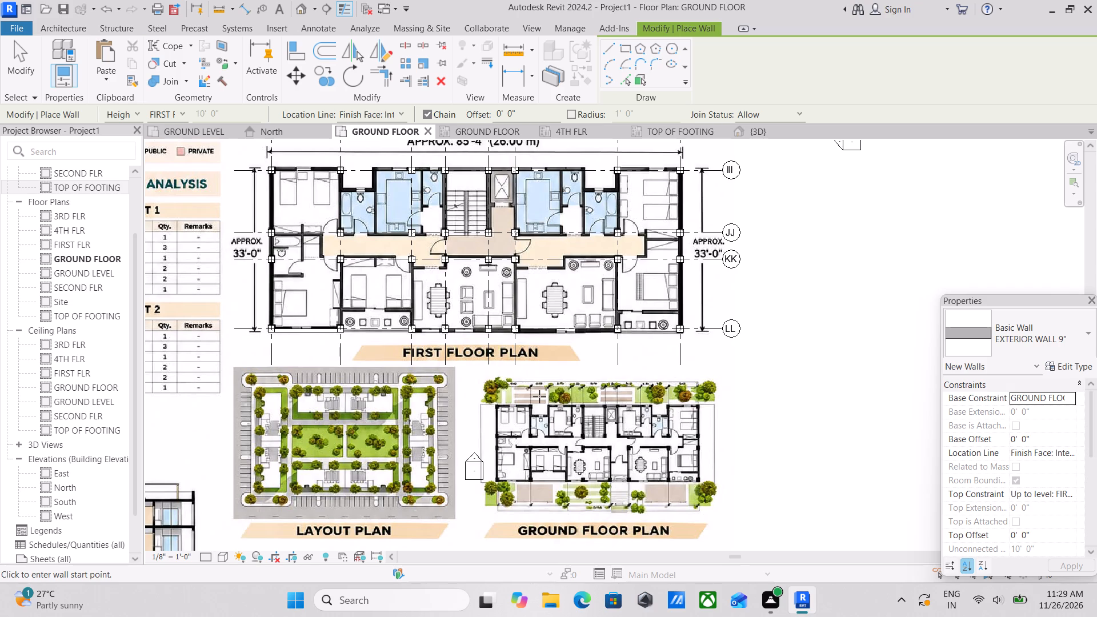
scroll(539, 396, up, 2)
scroll(539, 396, down, 2)
scroll(652, 475, up, 1)
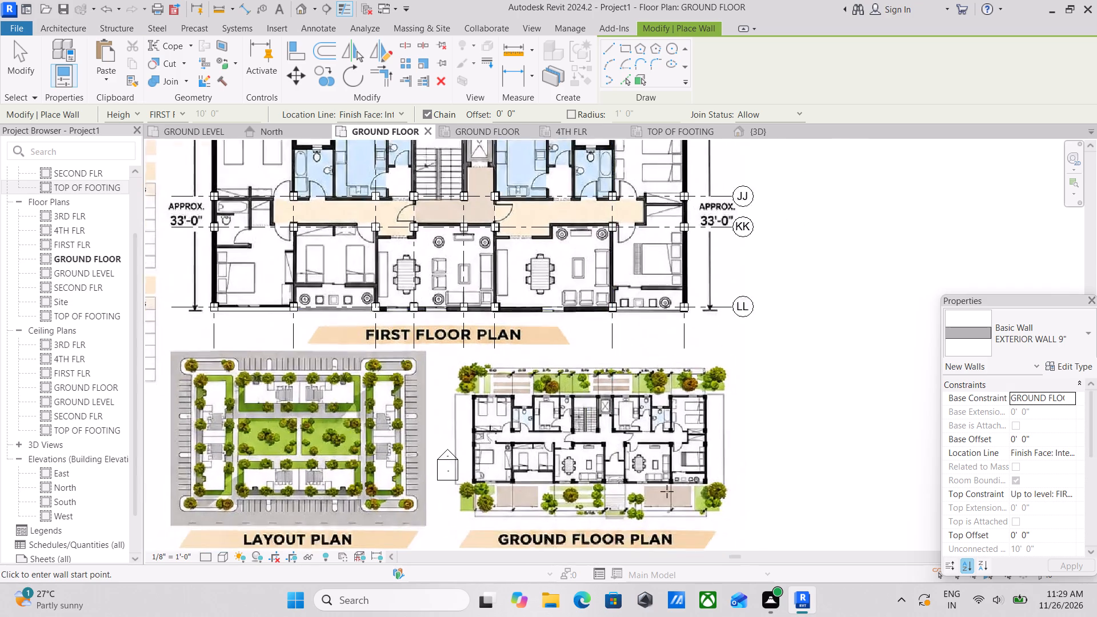
scroll(667, 491, up, 2)
scroll(574, 449, up, 1)
middle_drag(575, 446, 710, 559)
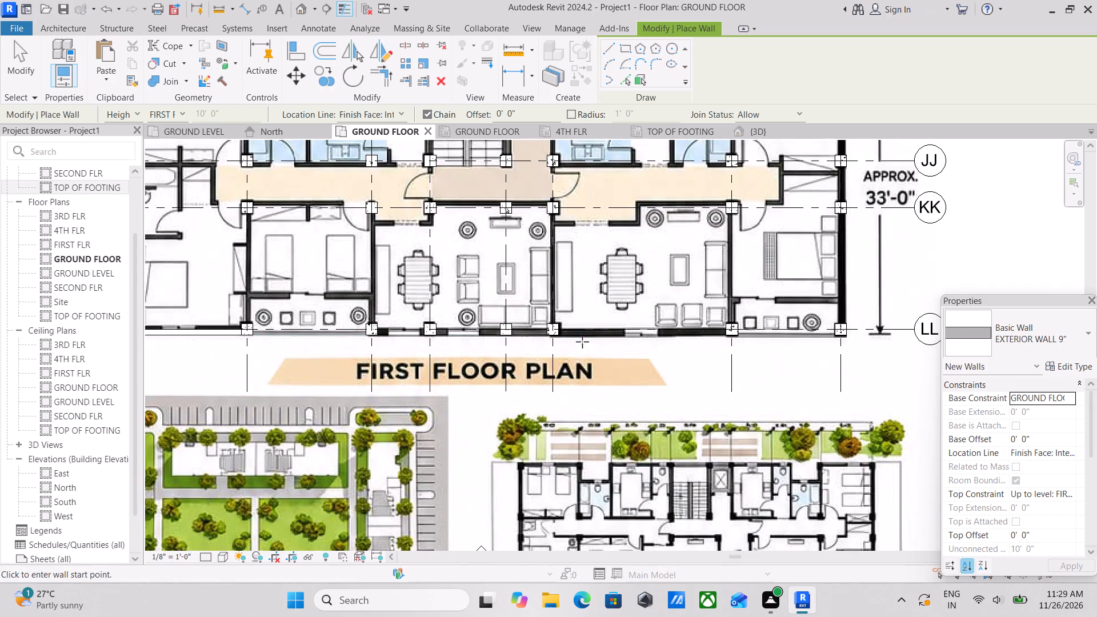
scroll(519, 363, down, 3)
middle_drag(481, 382, 607, 377)
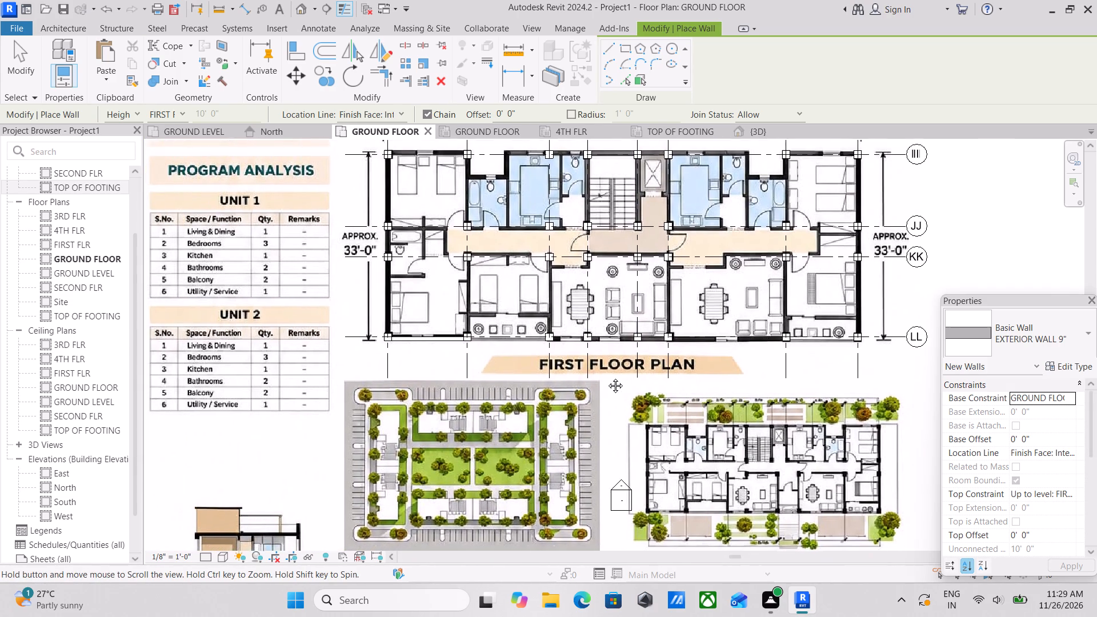
middle_drag(607, 377, 580, 321)
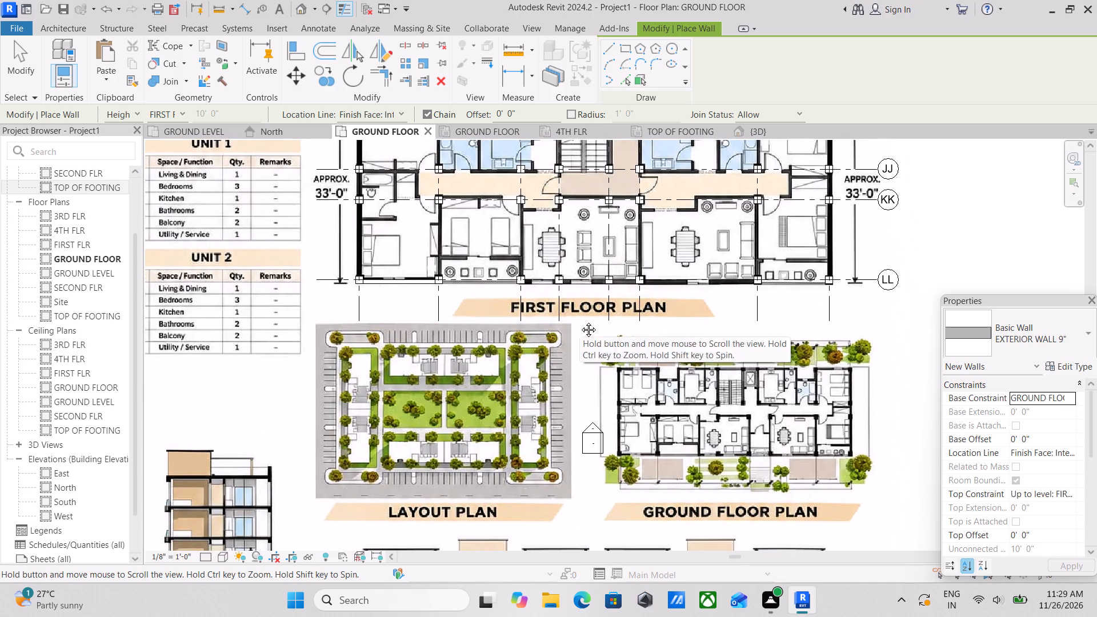
middle_drag(580, 321, 581, 352)
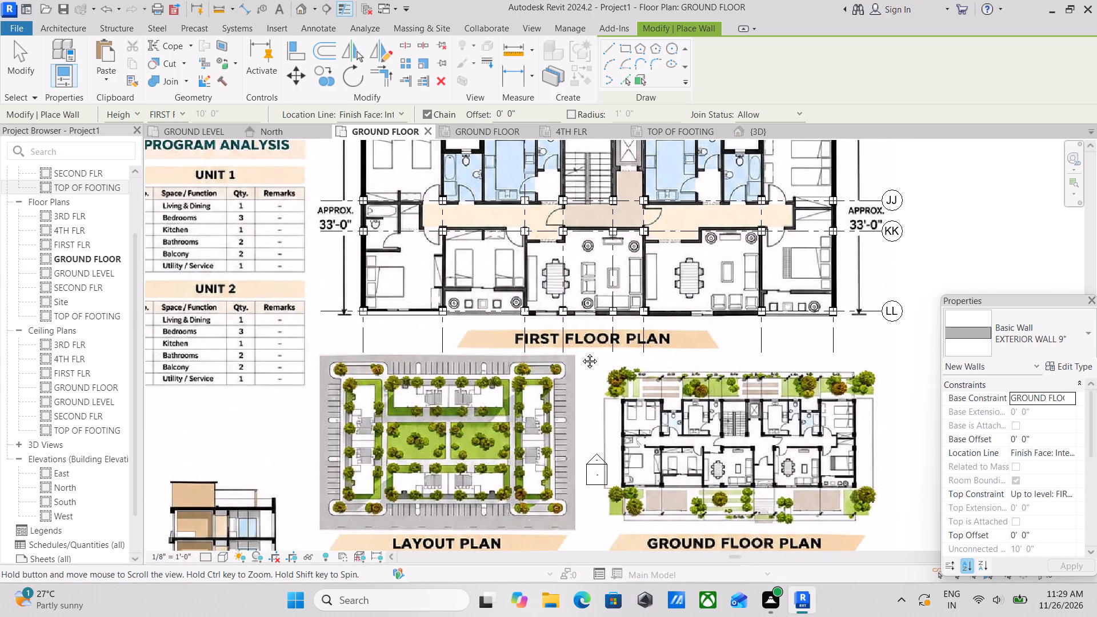
Draw a 15'-0" EXTERIOR WALL 9" along the outer edge of the twin-bed bedroom's balcony between its two columns on the First Floor Plan.
middle_drag(581, 352, 571, 352)
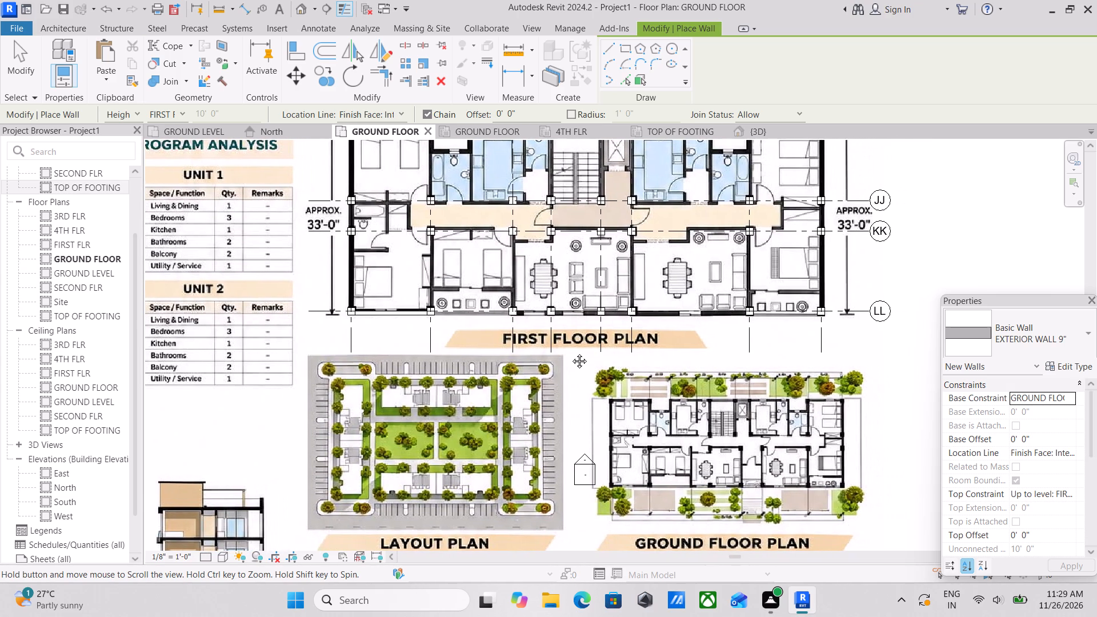
middle_drag(571, 352, 571, 353)
middle_drag(571, 353, 562, 349)
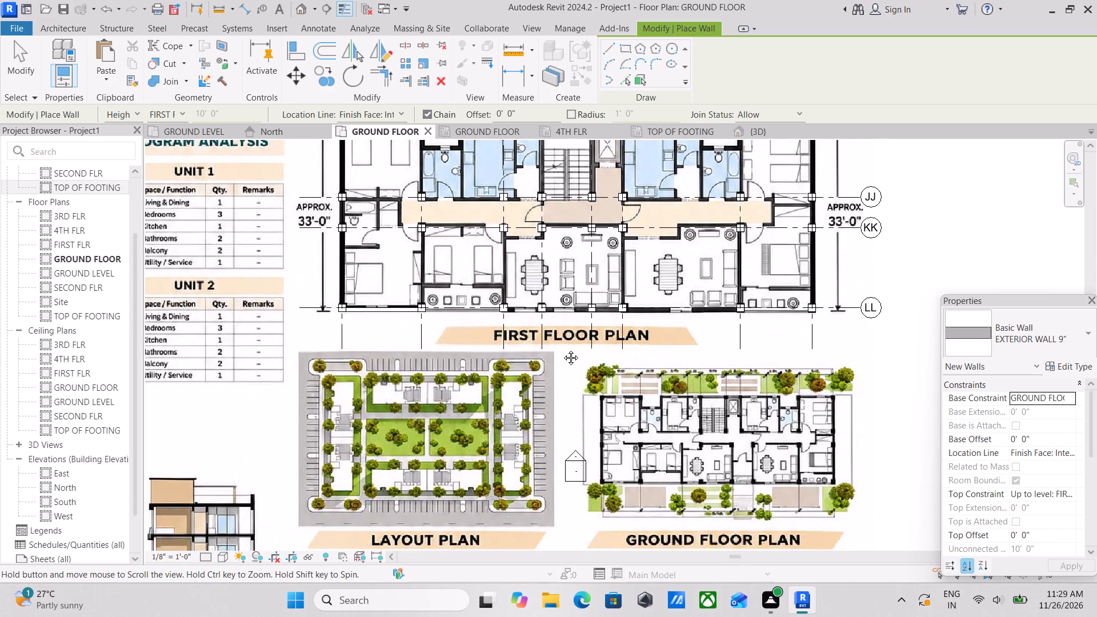
middle_drag(562, 349, 573, 356)
scroll(530, 297, up, 3)
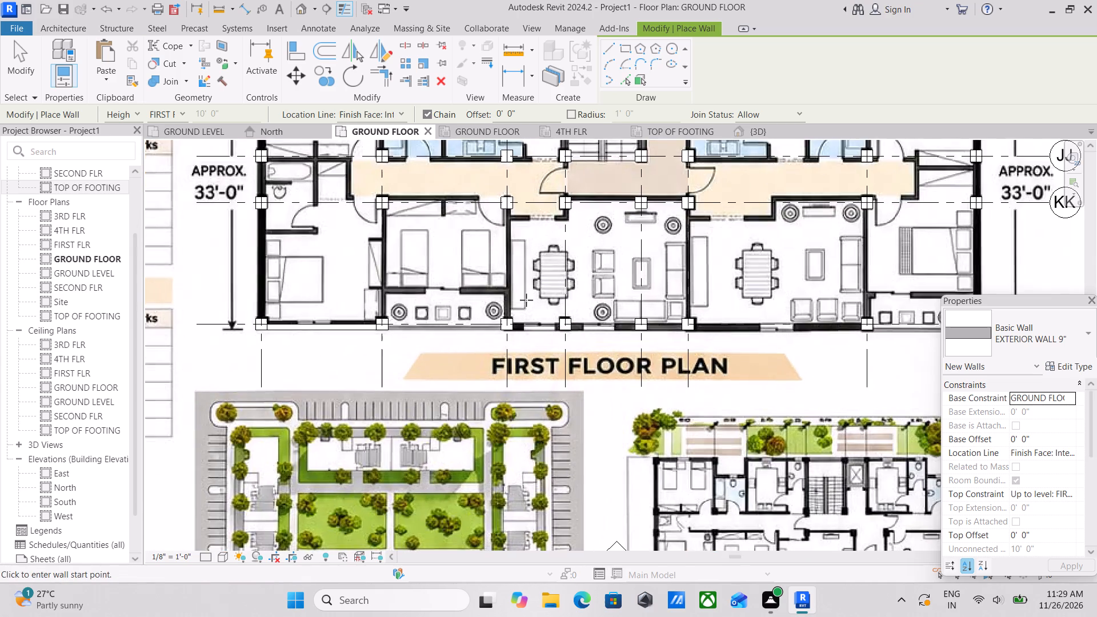
scroll(404, 322, up, 8)
click(360, 339)
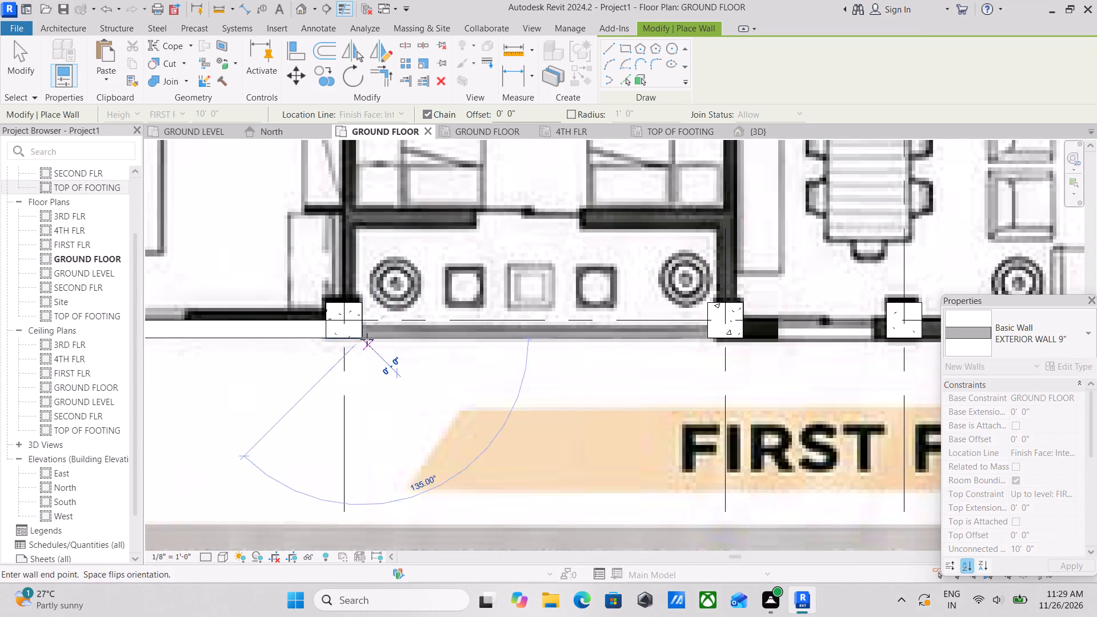
click(711, 337)
key(Escape)
Draw three EXTERIOR WALL 9" segments along the outer edge of the living-dining room beside the twin-bed bedroom, linking its four columns, the last one 4'-6" long.
middle_drag(732, 345, 669, 368)
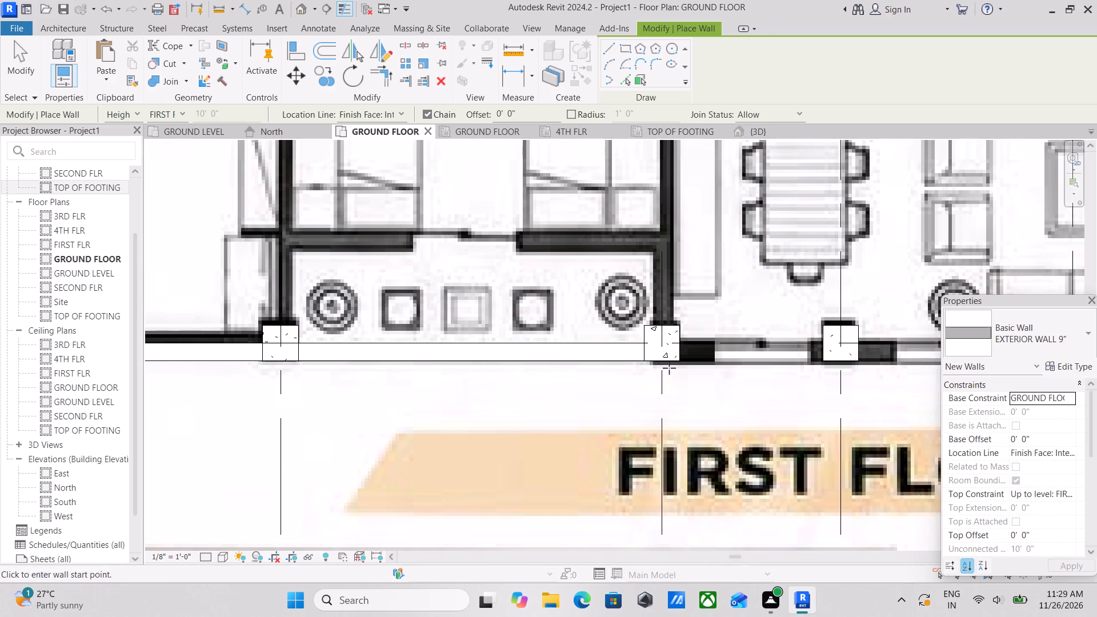
click(680, 355)
middle_drag(742, 358, 639, 363)
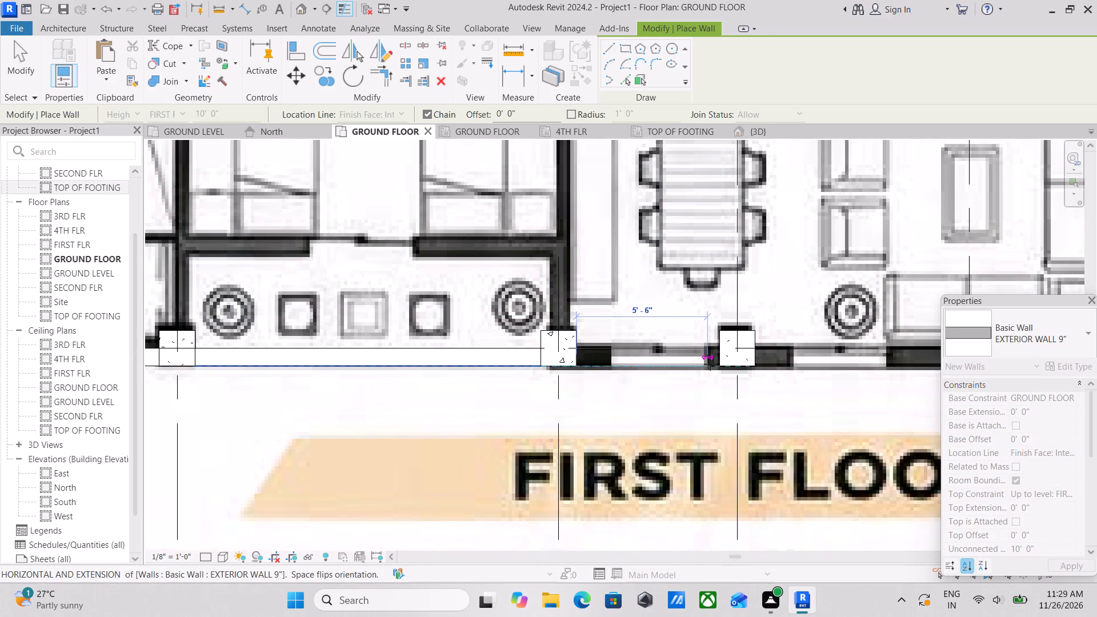
click(722, 366)
key(Escape)
scroll(721, 366, up, 1)
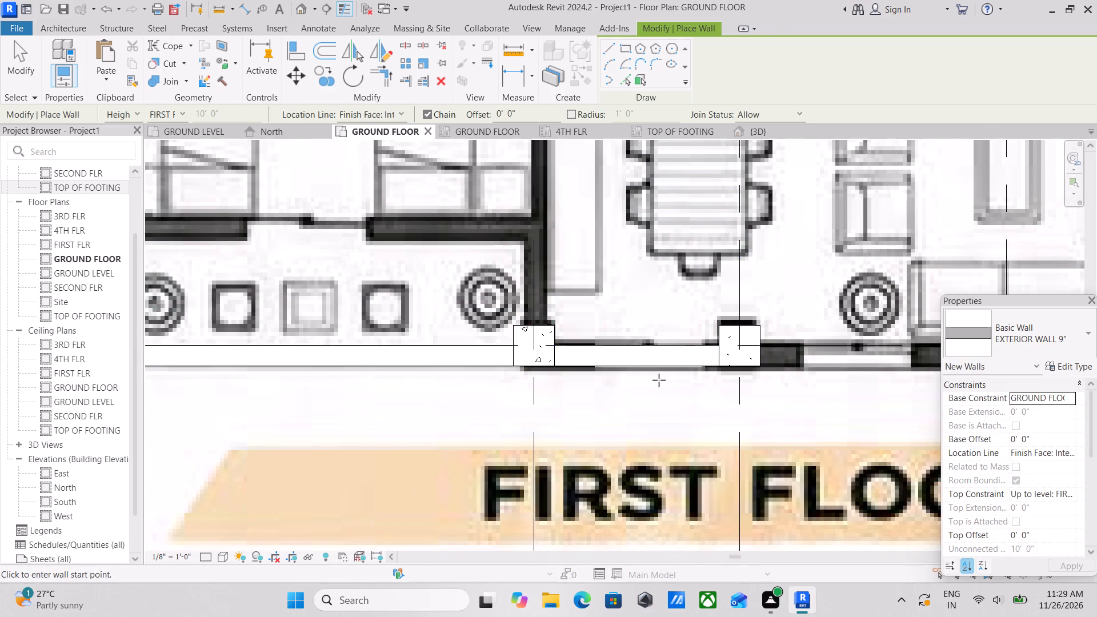
scroll(659, 380, down, 2)
middle_drag(655, 380, 438, 398)
click(519, 387)
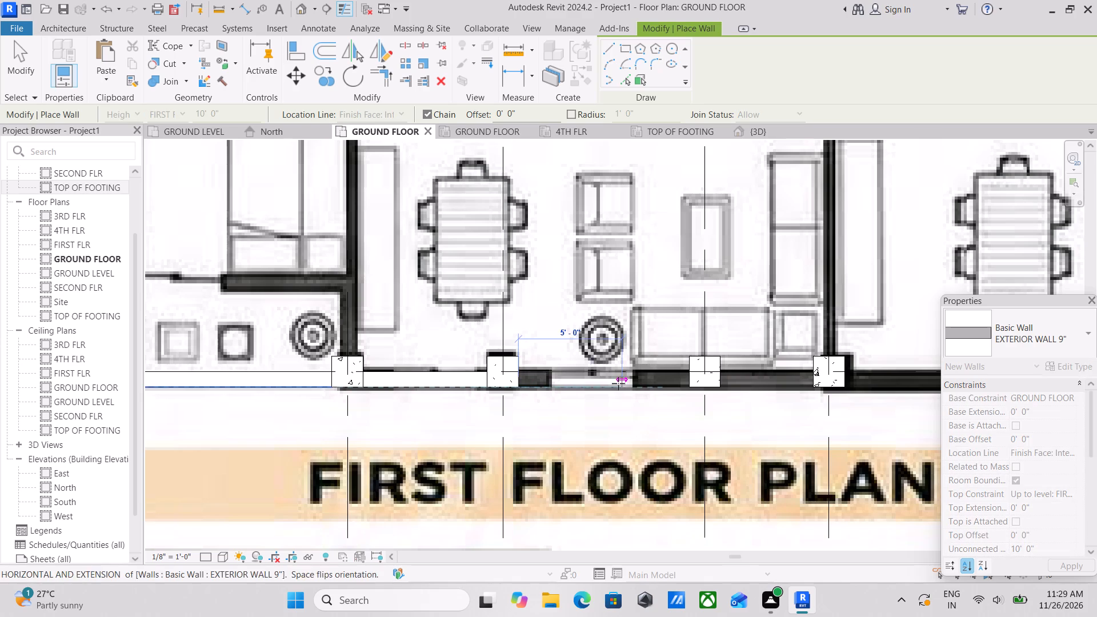
middle_drag(619, 383, 546, 383)
click(615, 385)
key(Escape)
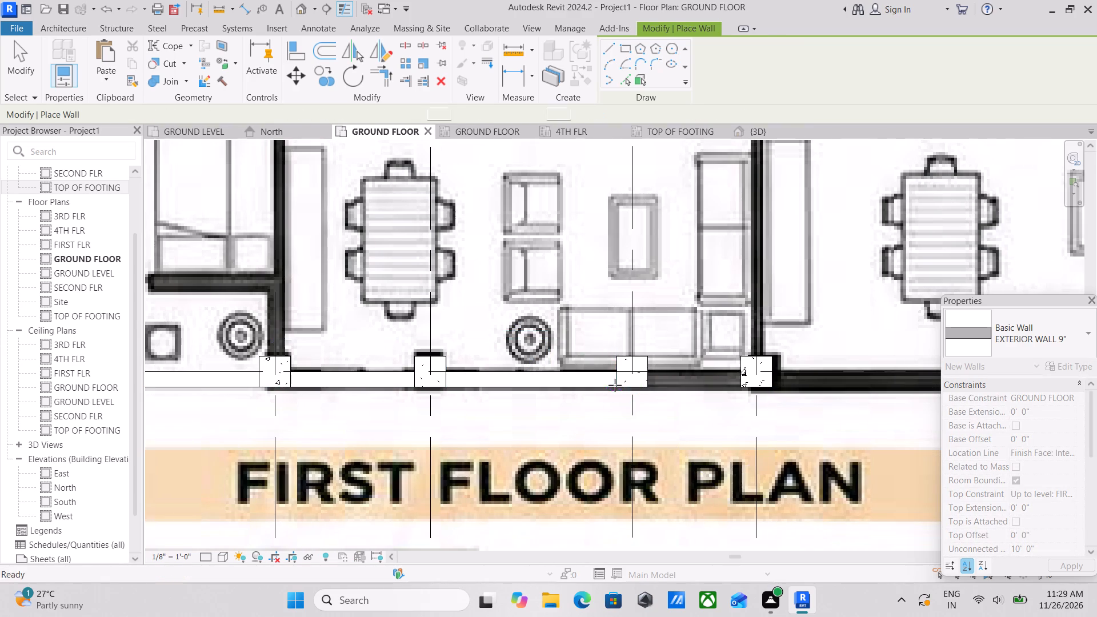
click(645, 386)
middle_drag(694, 386, 482, 393)
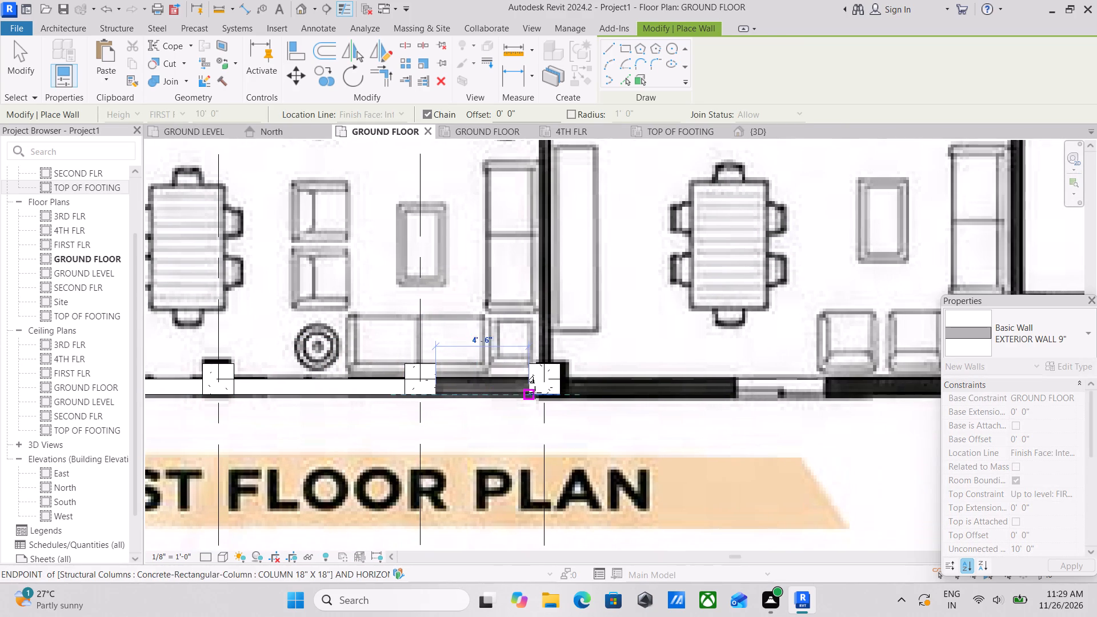
click(535, 392)
key(Escape)
Draw one EXTERIOR WALL 9" along the second living-dining room's outer edge, spanning between its two end columns.
scroll(592, 393, up, 2)
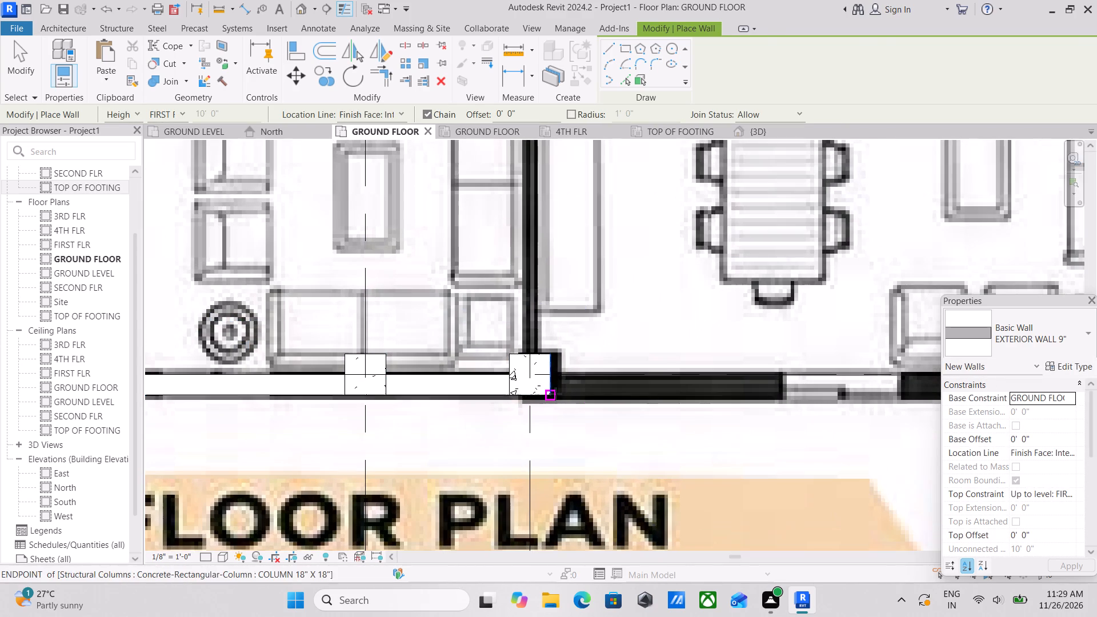
click(555, 394)
middle_drag(648, 395, 315, 374)
middle_drag(546, 375, 317, 388)
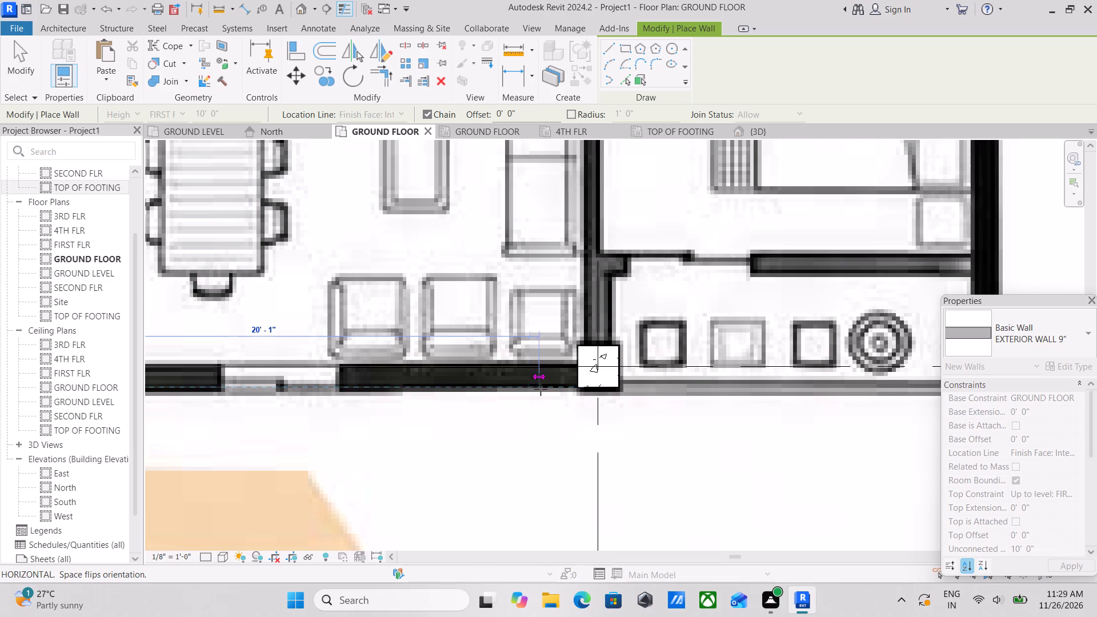
click(578, 390)
key(Escape)
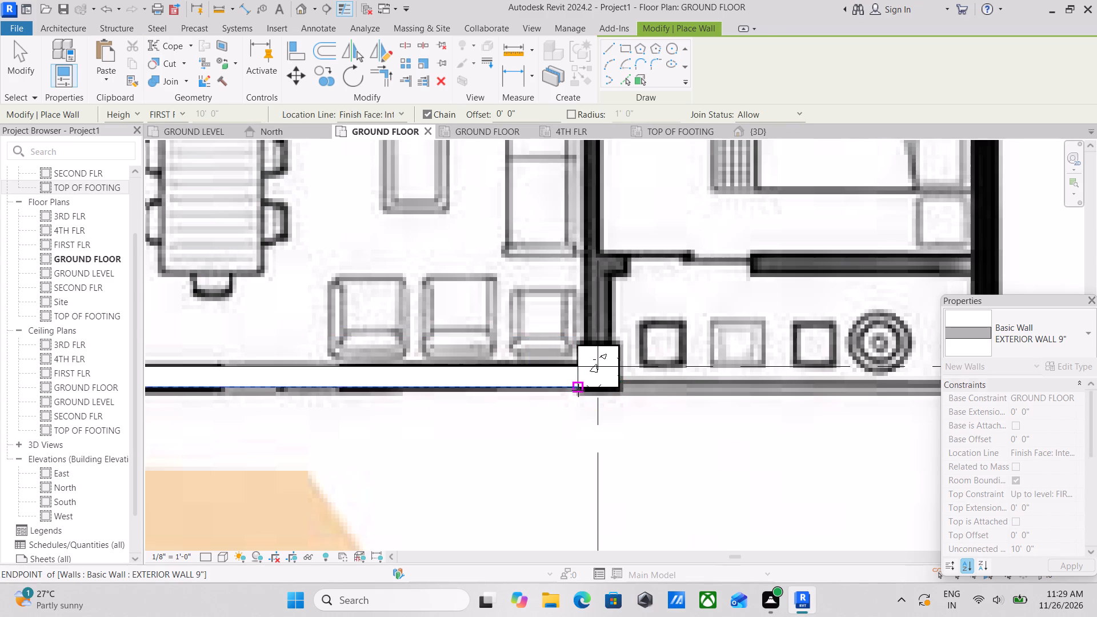
Compare the reference Ground Floor Plan with the First Floor Plan, examining the outer walls and the balcony of the lower-right bedroom.
scroll(578, 390, down, 7)
scroll(640, 386, up, 2)
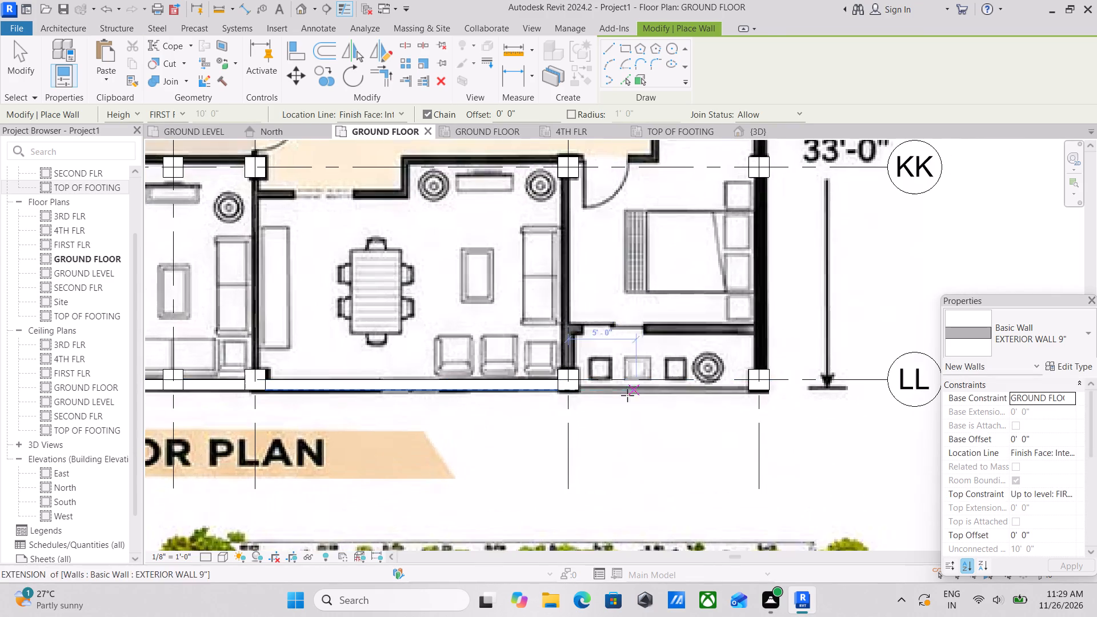
scroll(599, 402, down, 4)
scroll(515, 420, down, 1)
middle_drag(512, 419, 509, 299)
middle_drag(556, 408, 546, 363)
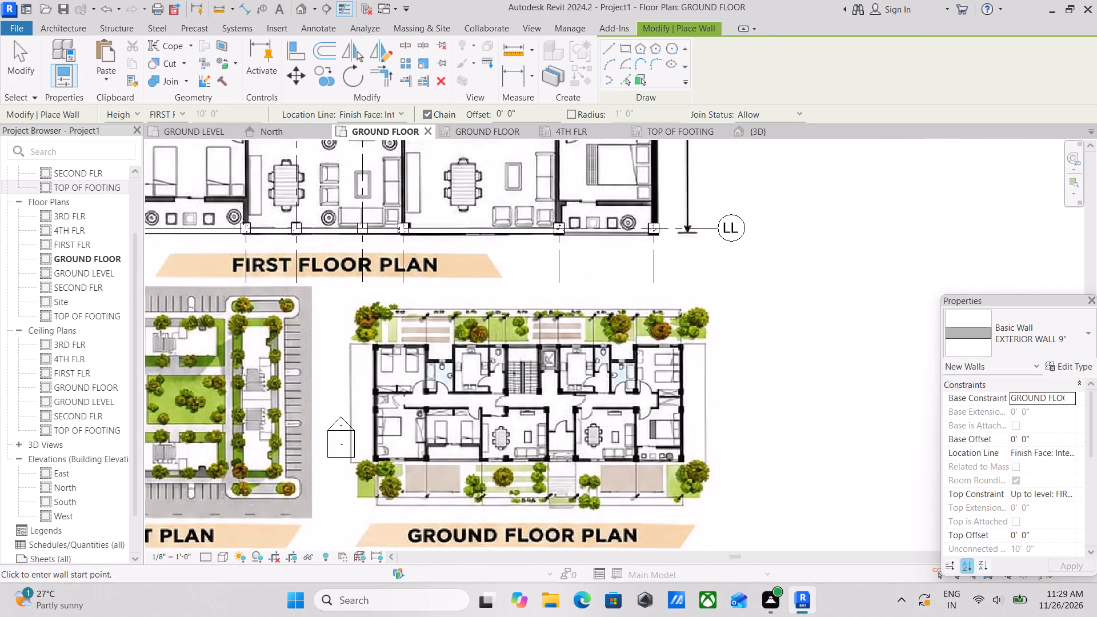
scroll(655, 512, up, 3)
scroll(563, 348, up, 3)
scroll(563, 348, down, 2)
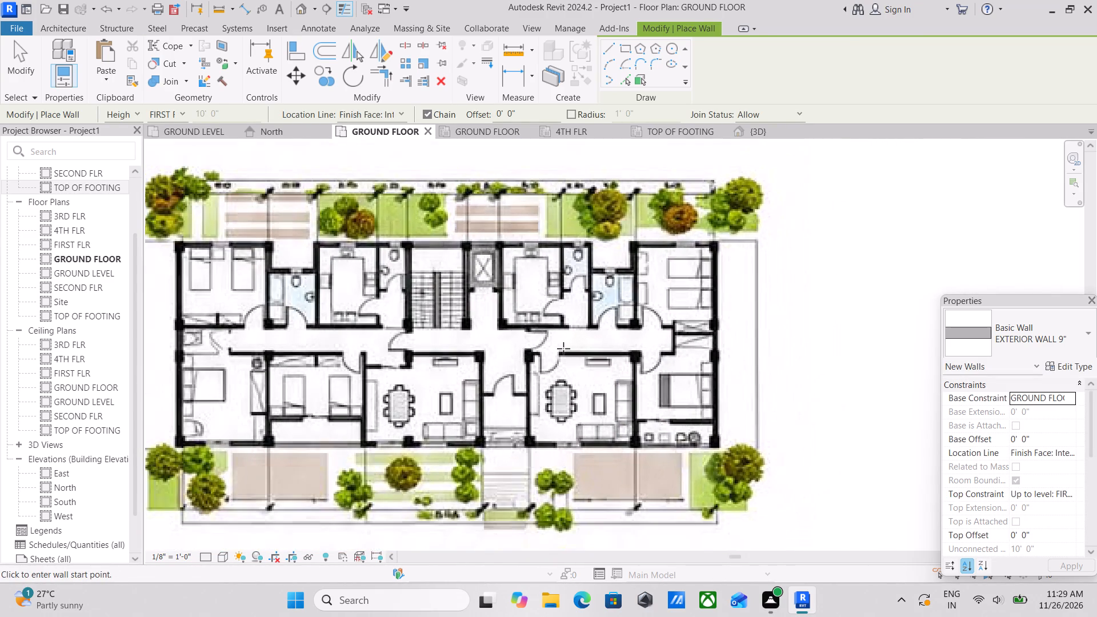
scroll(563, 348, down, 1)
middle_drag(563, 348, 596, 527)
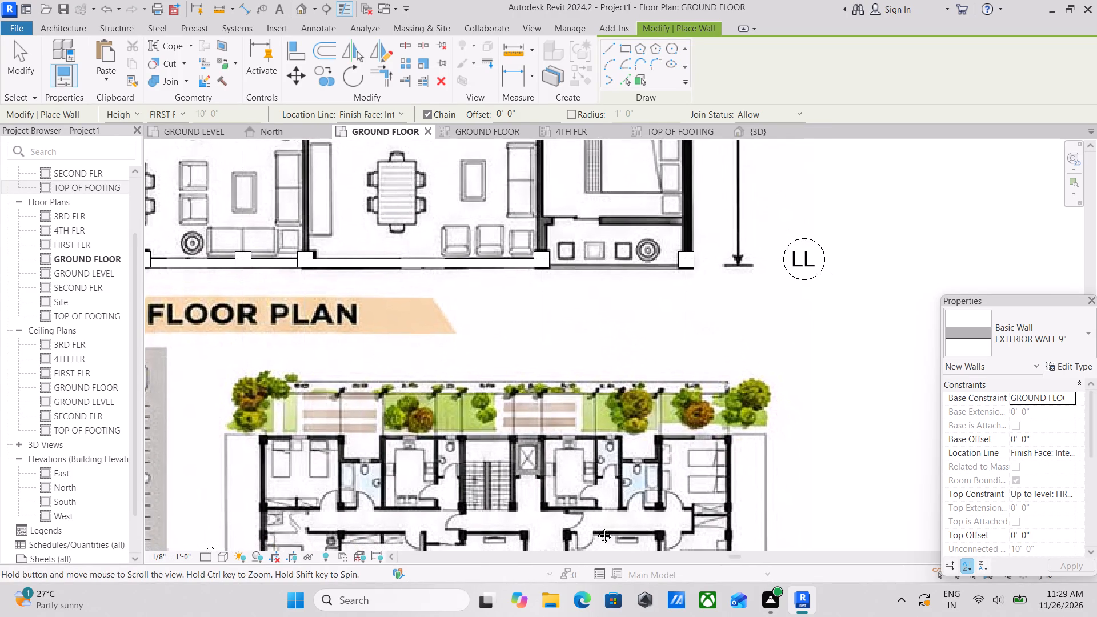
middle_drag(596, 527, 572, 362)
middle_drag(560, 364, 566, 470)
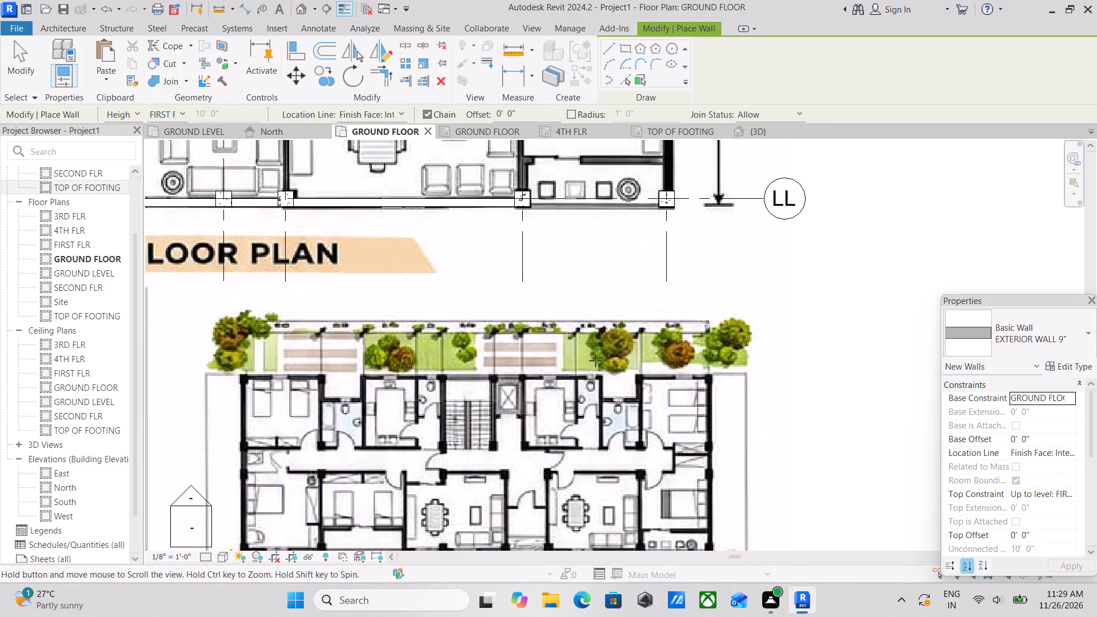
middle_drag(595, 360, 534, 275)
scroll(580, 463, up, 2)
middle_drag(550, 302, 569, 449)
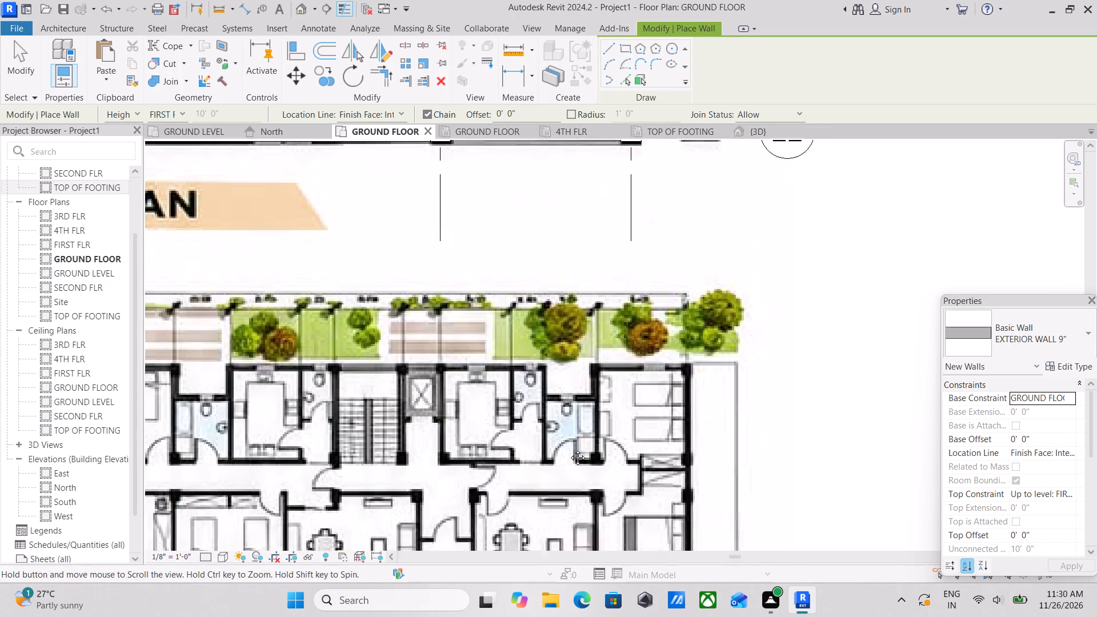
middle_drag(569, 449, 570, 460)
scroll(539, 332, down, 4)
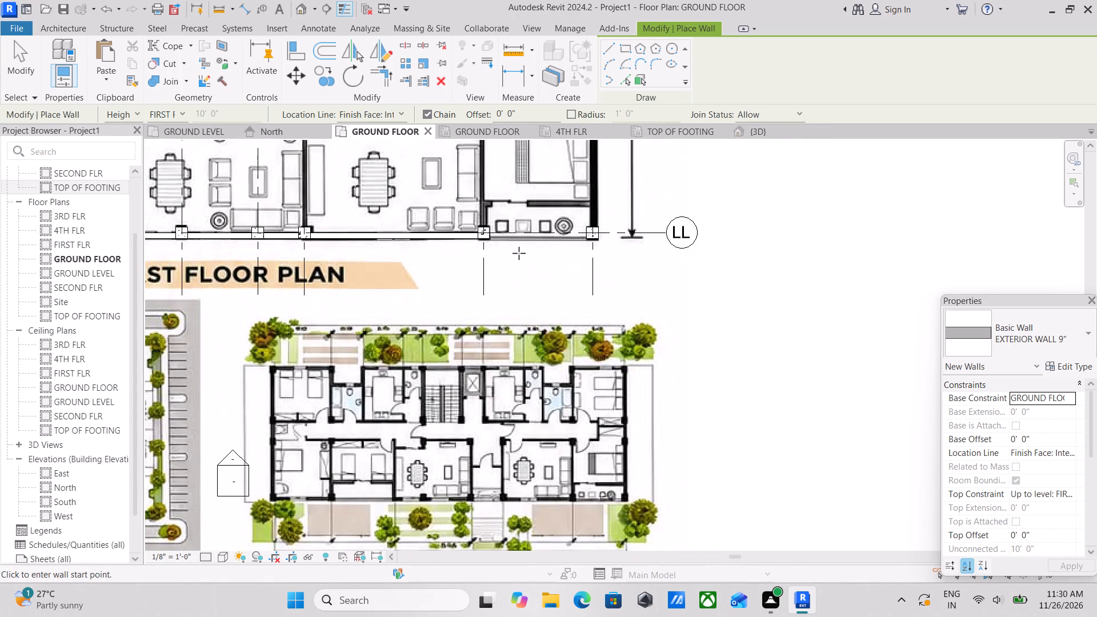
scroll(638, 535, up, 1)
scroll(599, 441, up, 3)
scroll(580, 425, down, 3)
middle_drag(580, 426, 594, 514)
scroll(566, 329, down, 3)
middle_drag(584, 432, 608, 372)
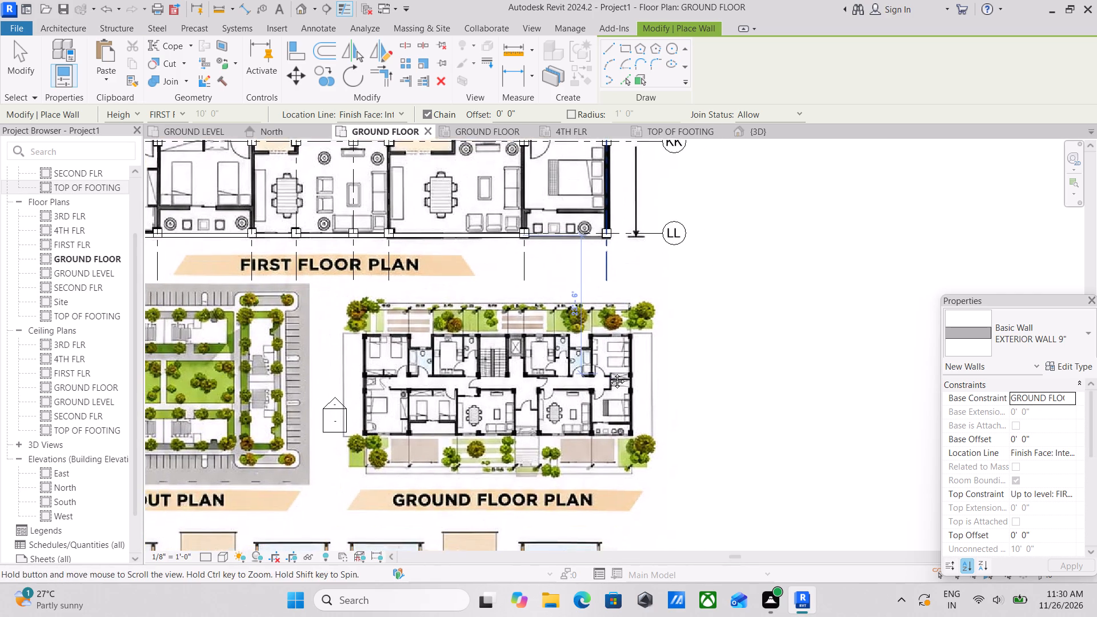
middle_drag(608, 372, 608, 372)
scroll(562, 307, up, 2)
middle_drag(562, 307, 578, 417)
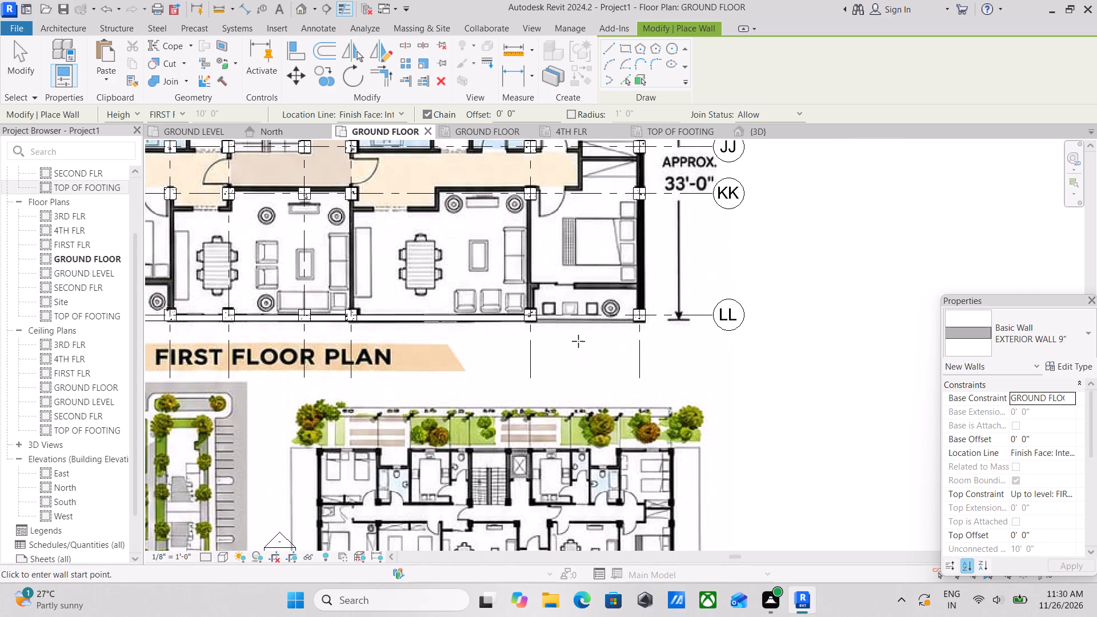
scroll(558, 336, down, 4)
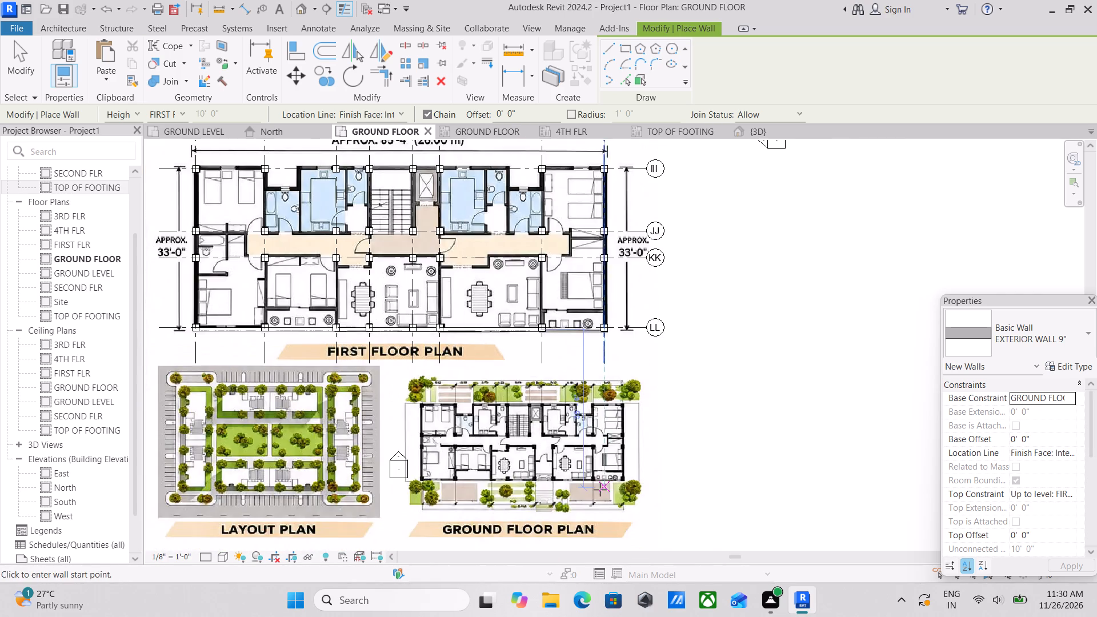
scroll(600, 490, up, 10)
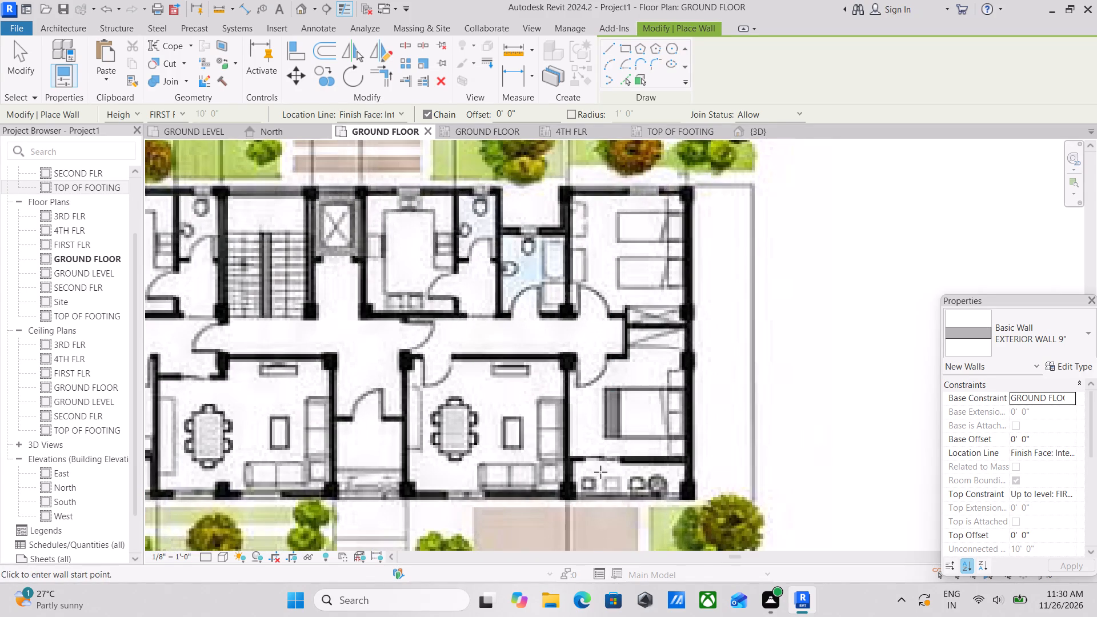
scroll(600, 472, down, 5)
middle_drag(596, 457, 607, 367)
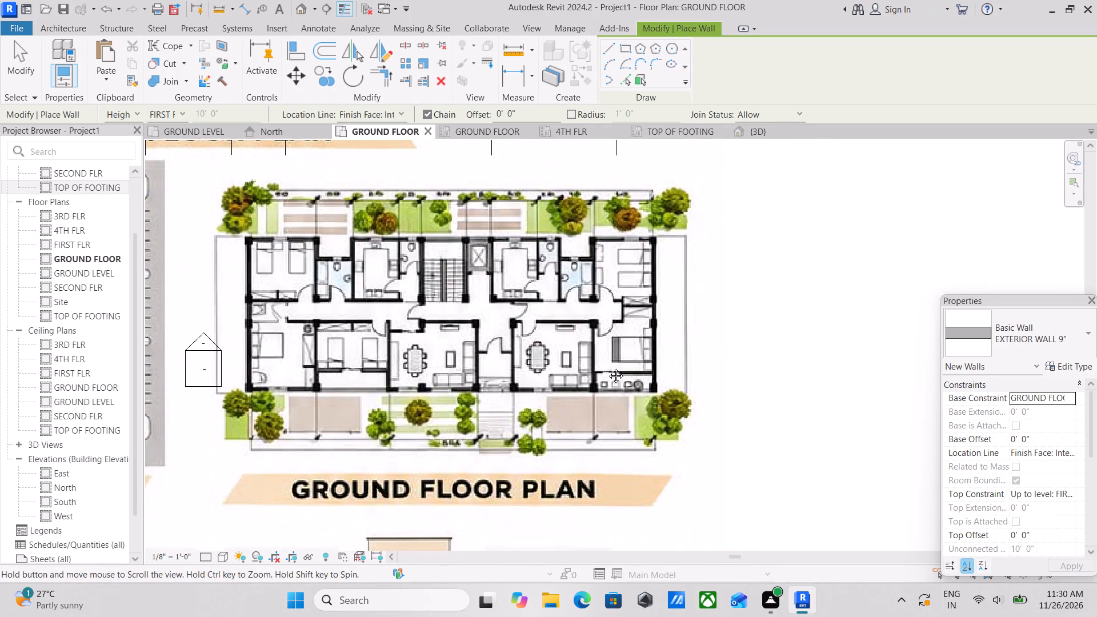
middle_drag(607, 367, 608, 535)
middle_drag(558, 299, 579, 444)
scroll(579, 444, up, 1)
scroll(545, 392, up, 2)
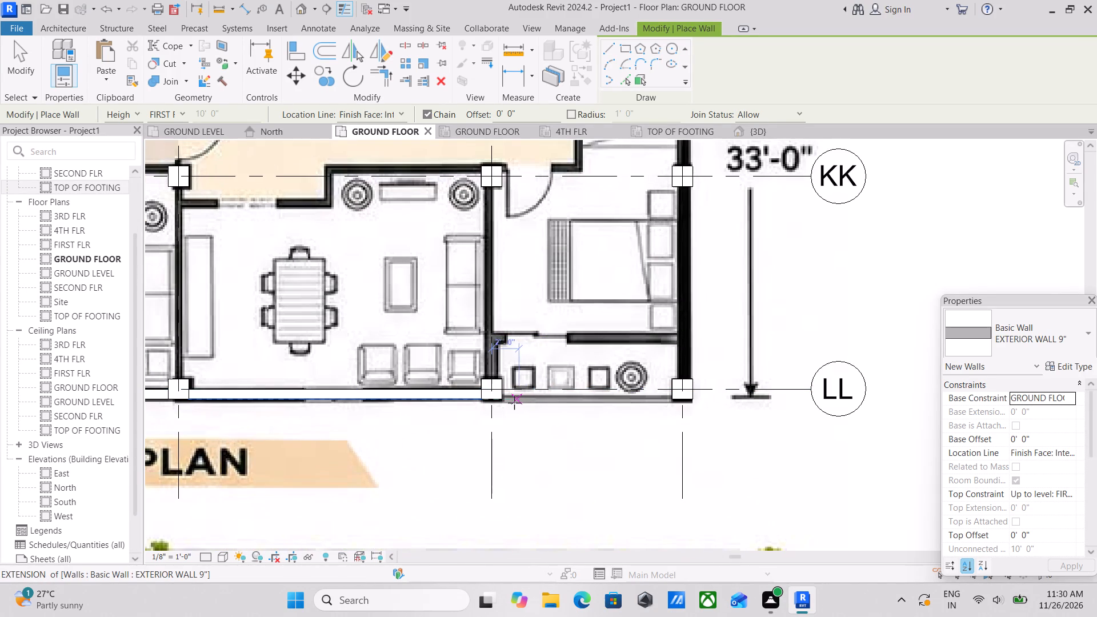
Draw an EXTERIOR WALL 9" along the outer edge of the lower-right bedroom's balcony between its two columns on grid LL.
click(500, 399)
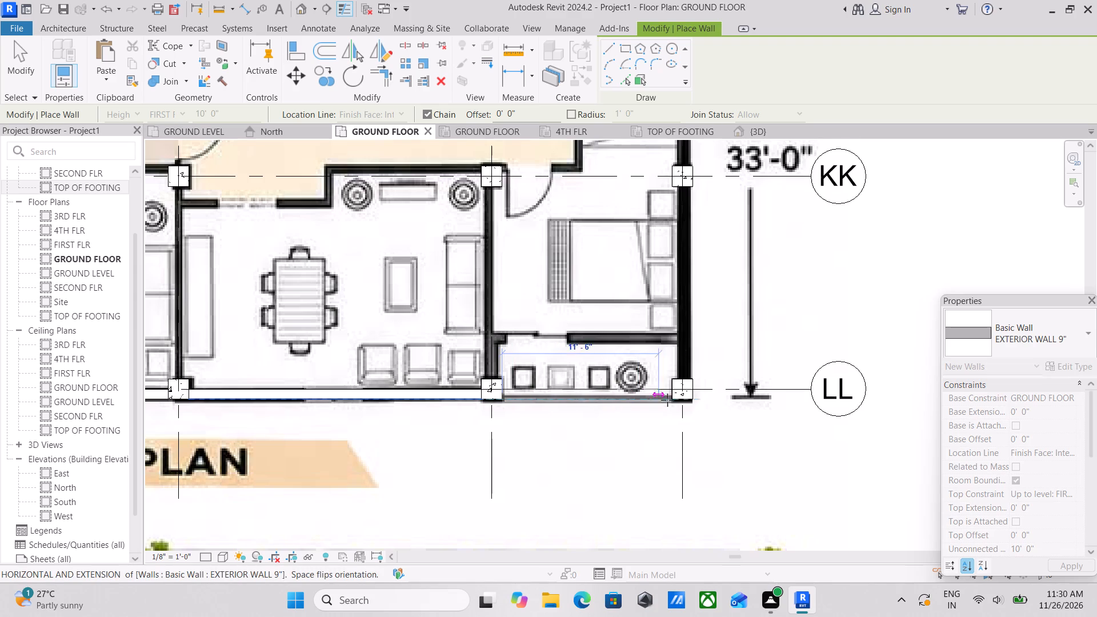
click(675, 403)
key(Escape)
Draw an EXTERIOR WALL 9" about 14'-1" long up the lower-right bedroom's outer side on grid 8, from the LL column to the KK column.
middle_drag(670, 335, 570, 393)
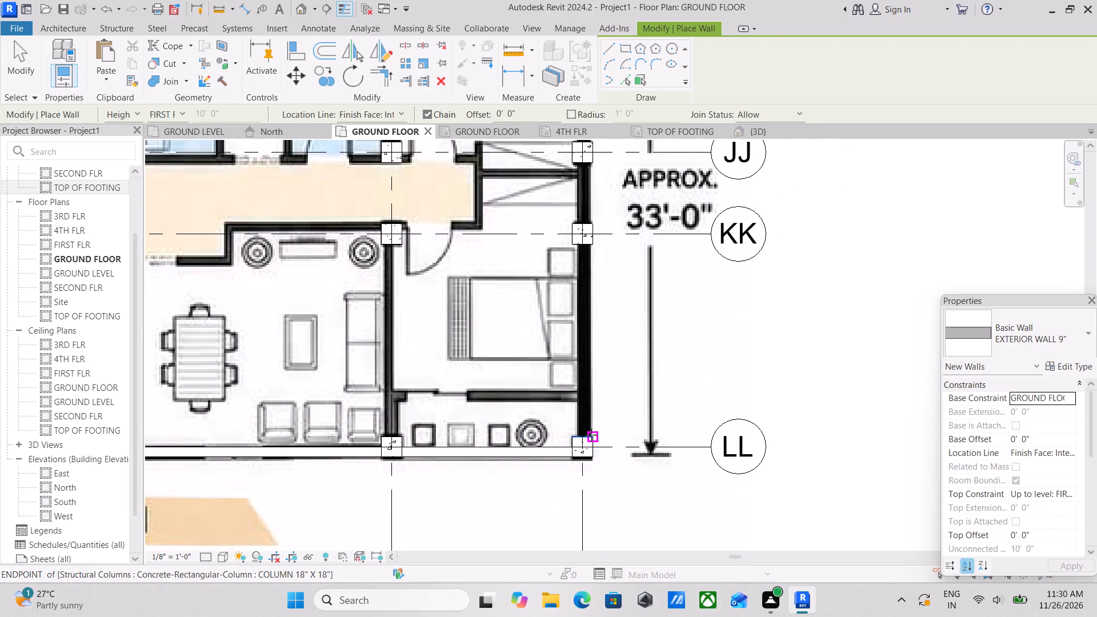
click(591, 435)
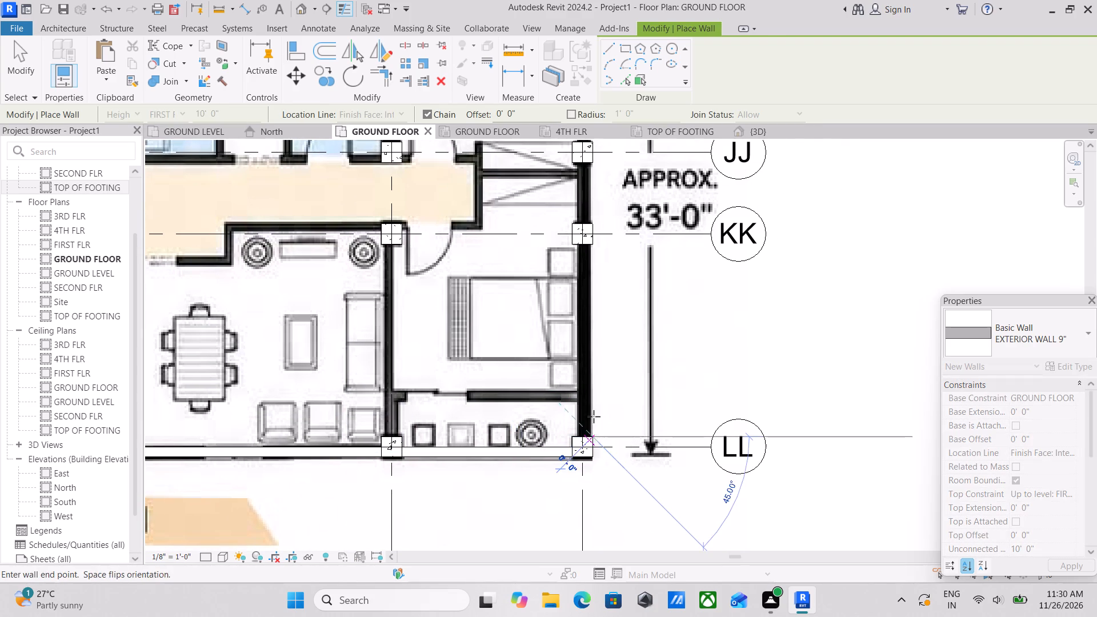
middle_drag(588, 356, 594, 495)
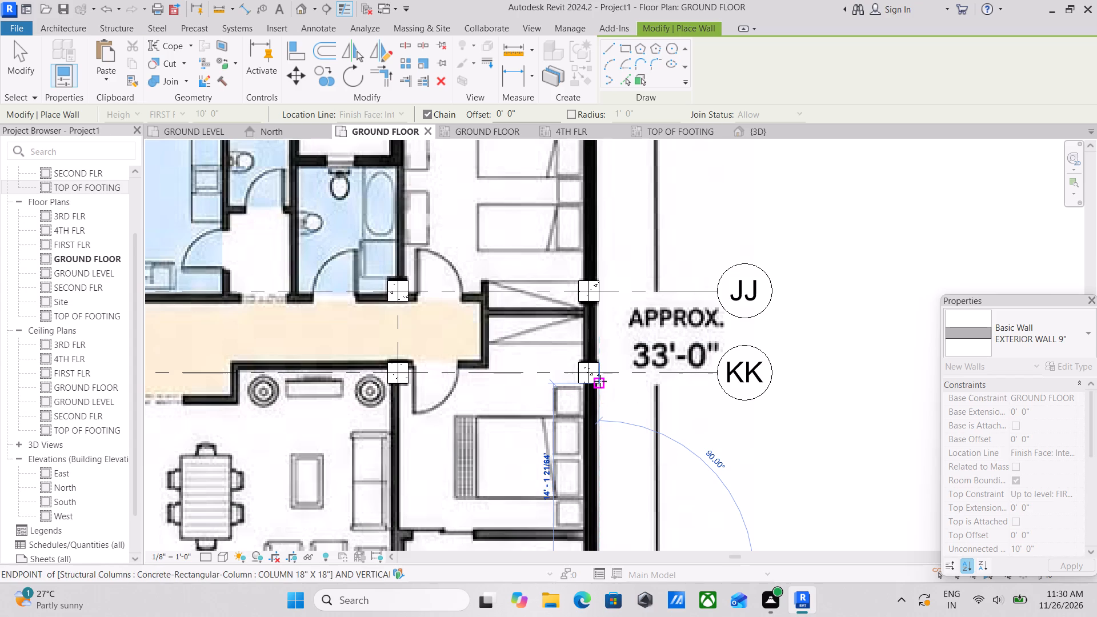
click(600, 381)
key(Escape)
Draw a 4'-6" EXTERIOR WALL 9" on grid 8 along the plan's outer side, from the KK column to the JJ column.
scroll(578, 346, up, 1)
middle_drag(578, 346, 584, 431)
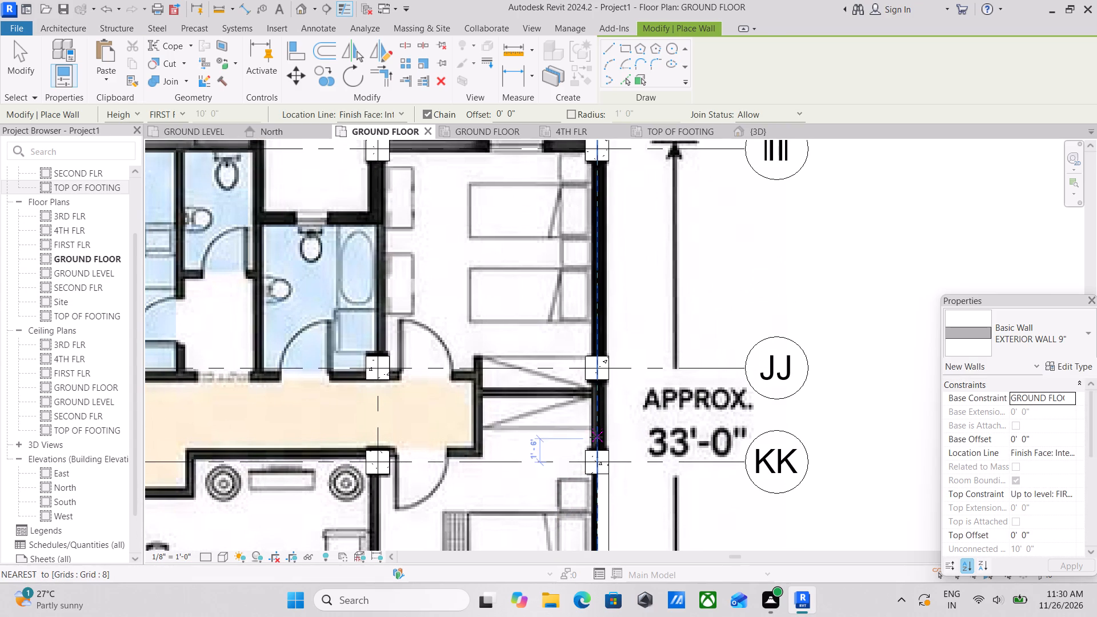
click(608, 449)
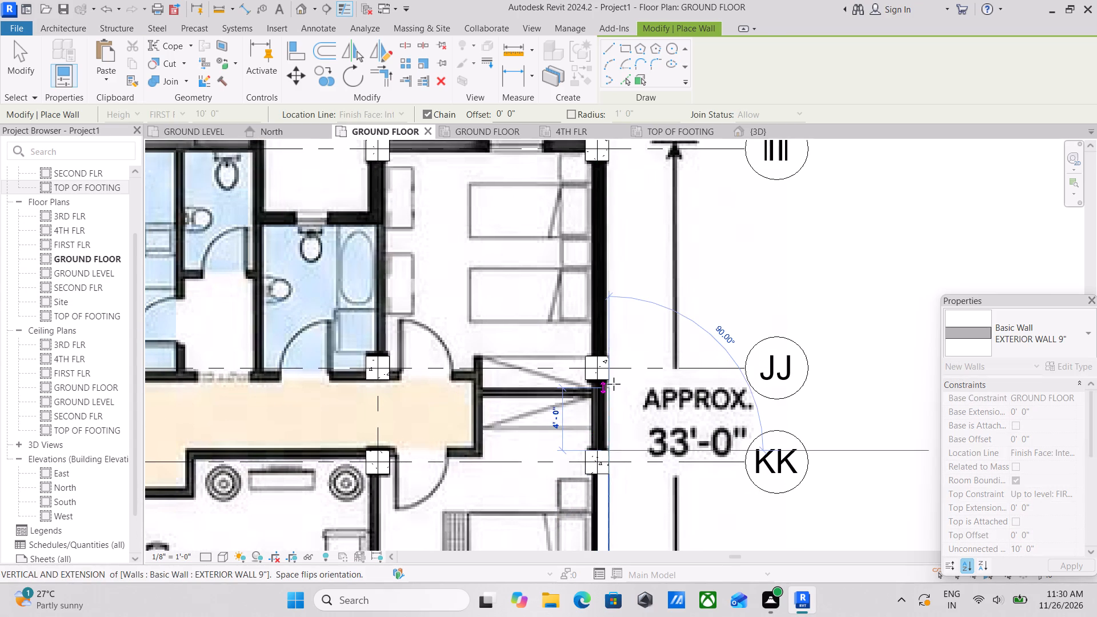
scroll(611, 379, up, 1)
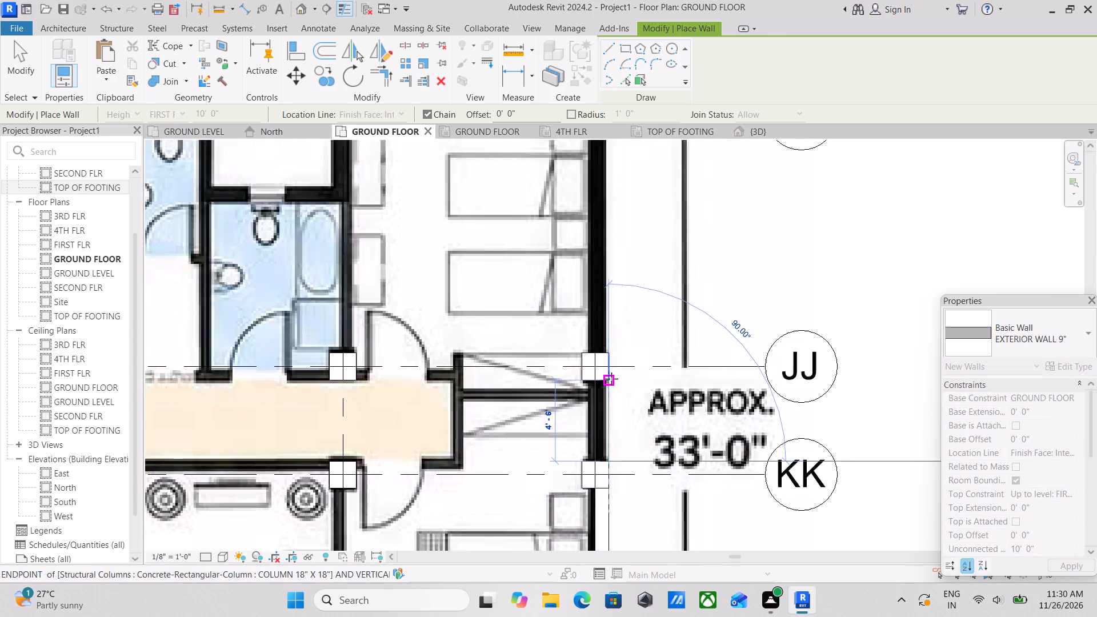
scroll(611, 379, up, 2)
click(608, 379)
key(Escape)
Draw an EXTERIOR WALL 9" along grid HH on the upper-right bedroom's outer side, from the JJ column to the plan's upper corner column.
scroll(606, 379, down, 2)
middle_drag(606, 379, 591, 475)
click(589, 450)
middle_drag(596, 376, 597, 490)
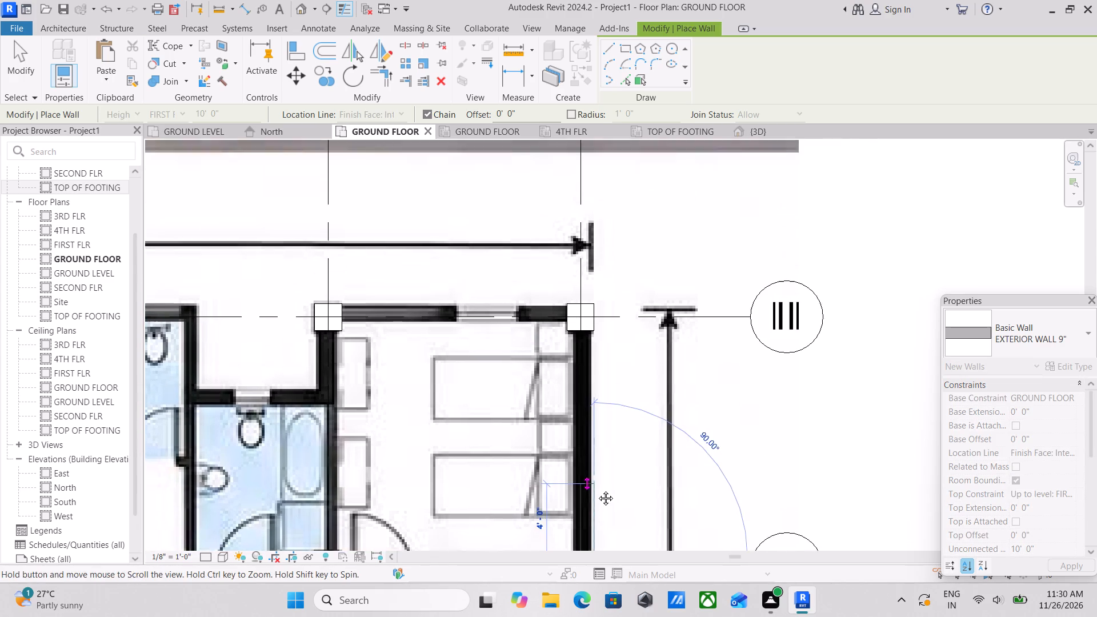
middle_drag(597, 490, 597, 490)
middle_drag(591, 407, 593, 468)
click(596, 395)
key(Escape)
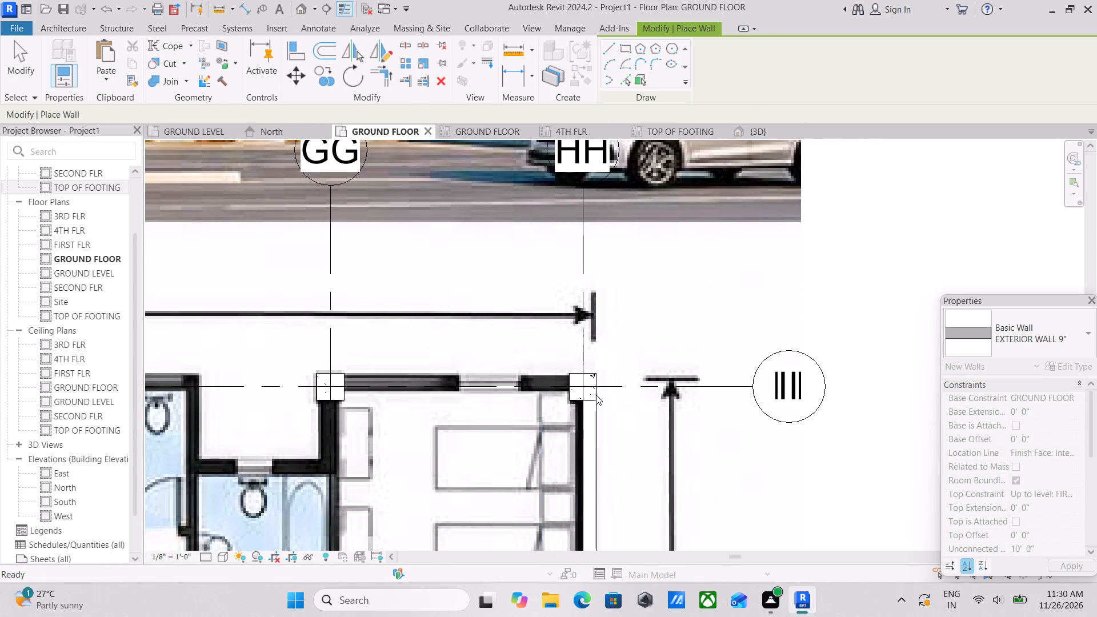
Draw a 12'-6" EXTERIOR WALL 9" along the upper-right bedroom's upper edge, from the HH corner column to the GG column.
scroll(596, 395, down, 3)
middle_drag(527, 387, 606, 394)
middle_drag(467, 390, 558, 397)
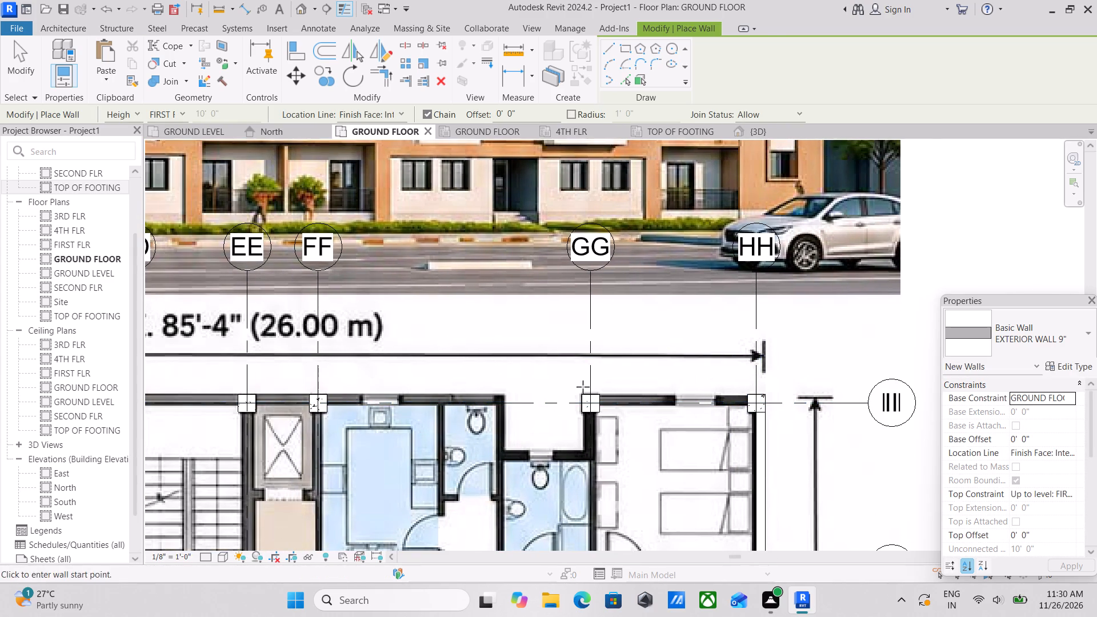
scroll(685, 388, up, 1)
middle_drag(686, 388, 610, 396)
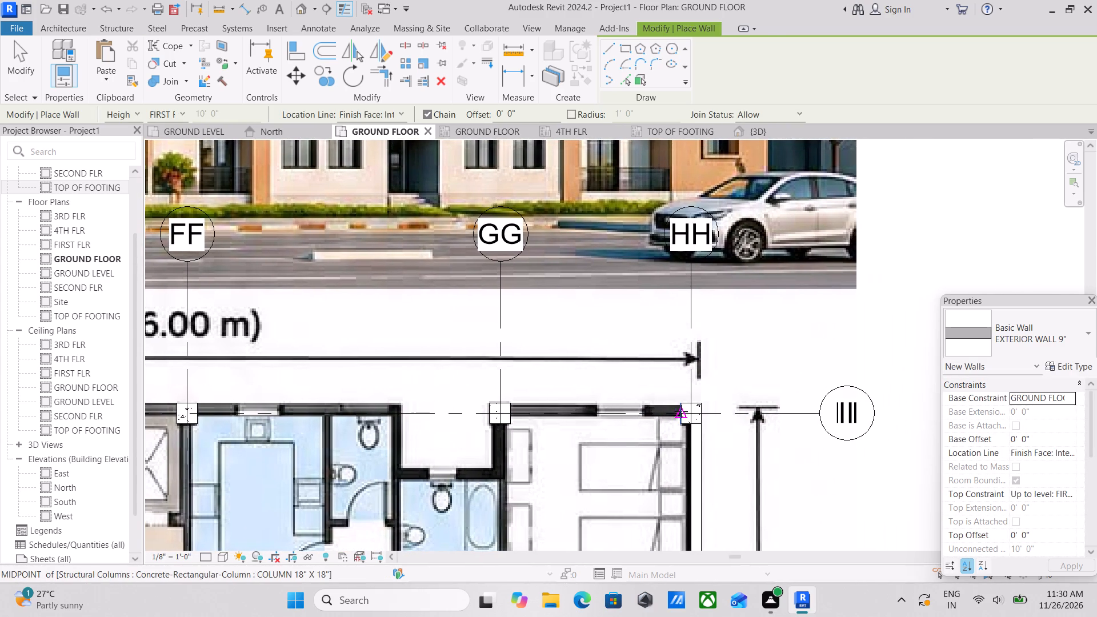
click(681, 405)
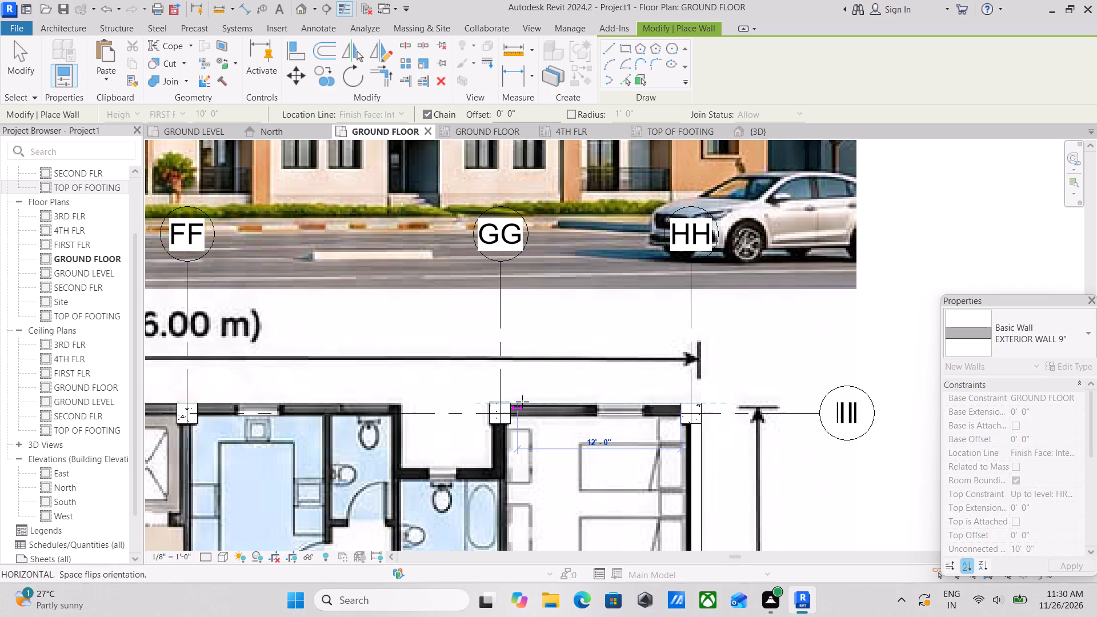
click(510, 402)
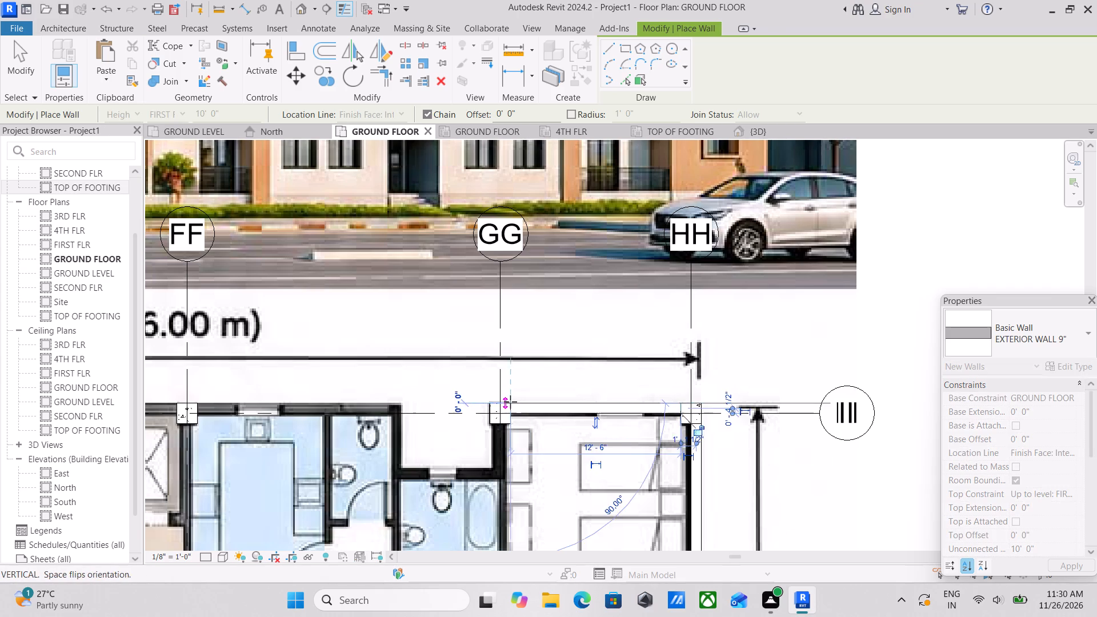
key(Escape)
Draw an EXTERIOR WALL 9" with flipped orientation along grid AA, from the lower-left bedroom's LL corner column up to the KK column.
scroll(489, 449, up, 2)
scroll(491, 420, down, 2)
middle_drag(491, 420, 520, 353)
middle_drag(365, 359, 570, 366)
middle_drag(368, 372, 703, 368)
middle_drag(458, 378, 820, 376)
middle_drag(519, 385, 652, 384)
scroll(548, 371, down, 2)
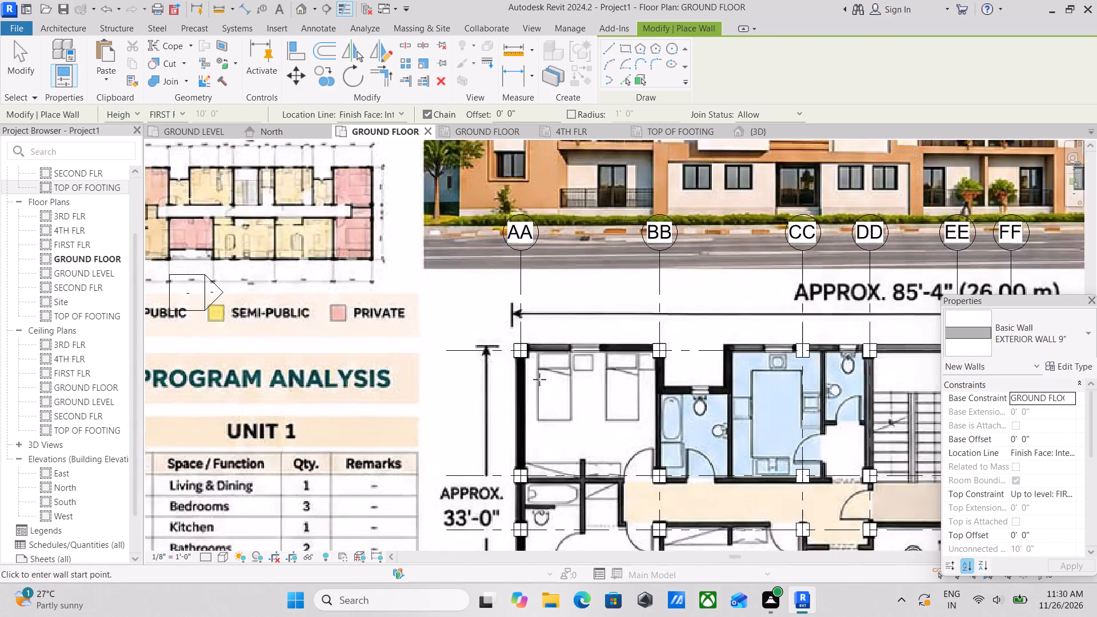
scroll(539, 379, down, 4)
middle_drag(497, 415, 495, 263)
scroll(536, 459, up, 9)
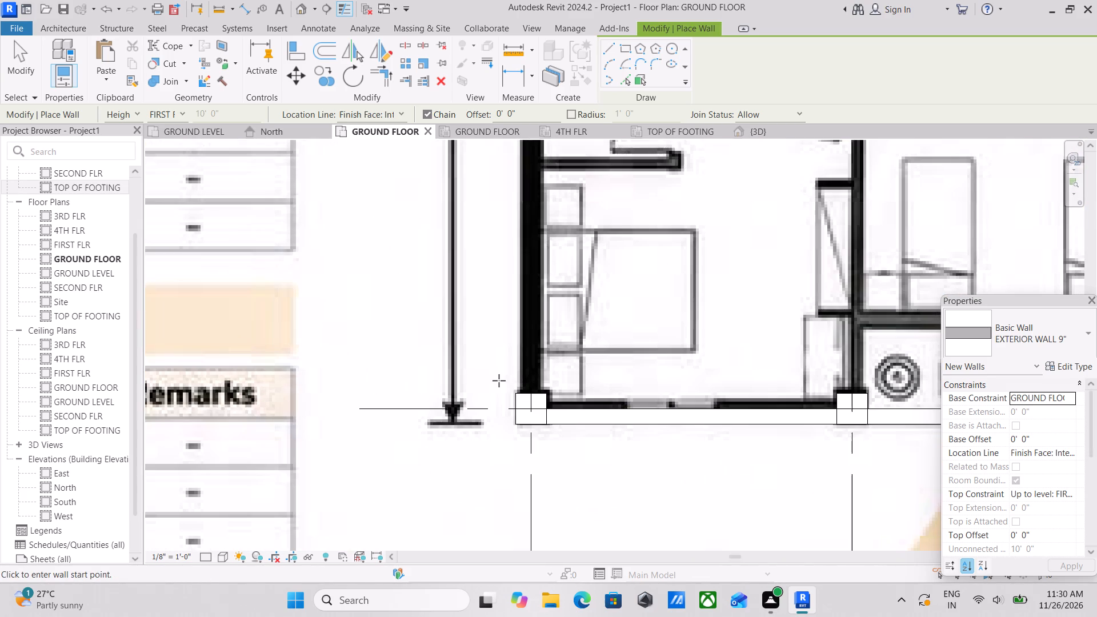
click(517, 396)
middle_drag(518, 314, 522, 386)
key(space)
middle_drag(522, 386, 528, 489)
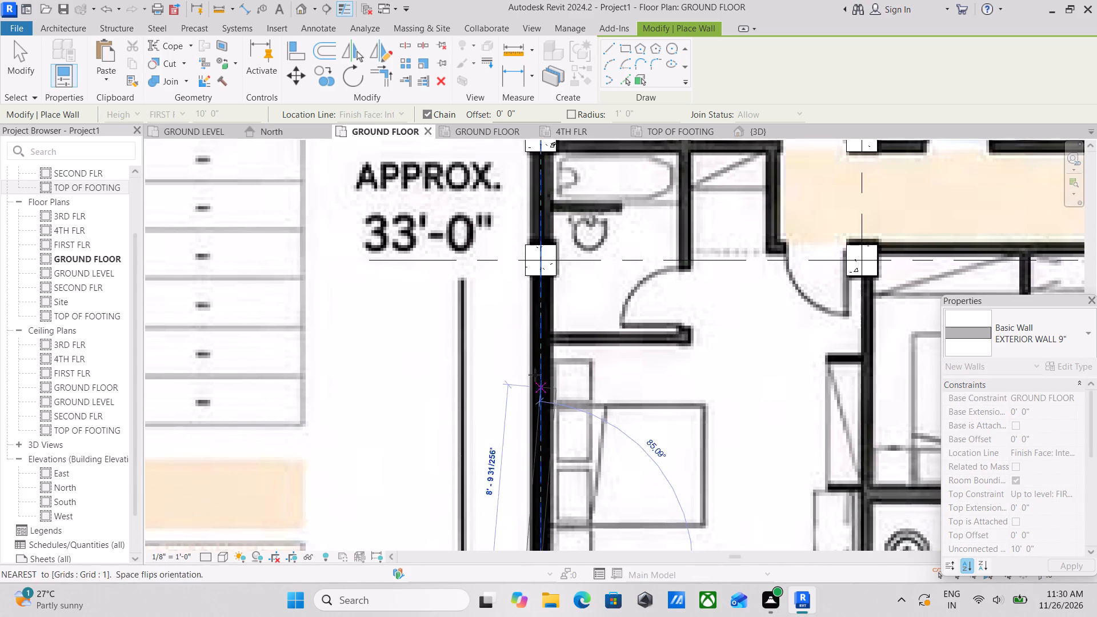
middle_drag(530, 338, 532, 454)
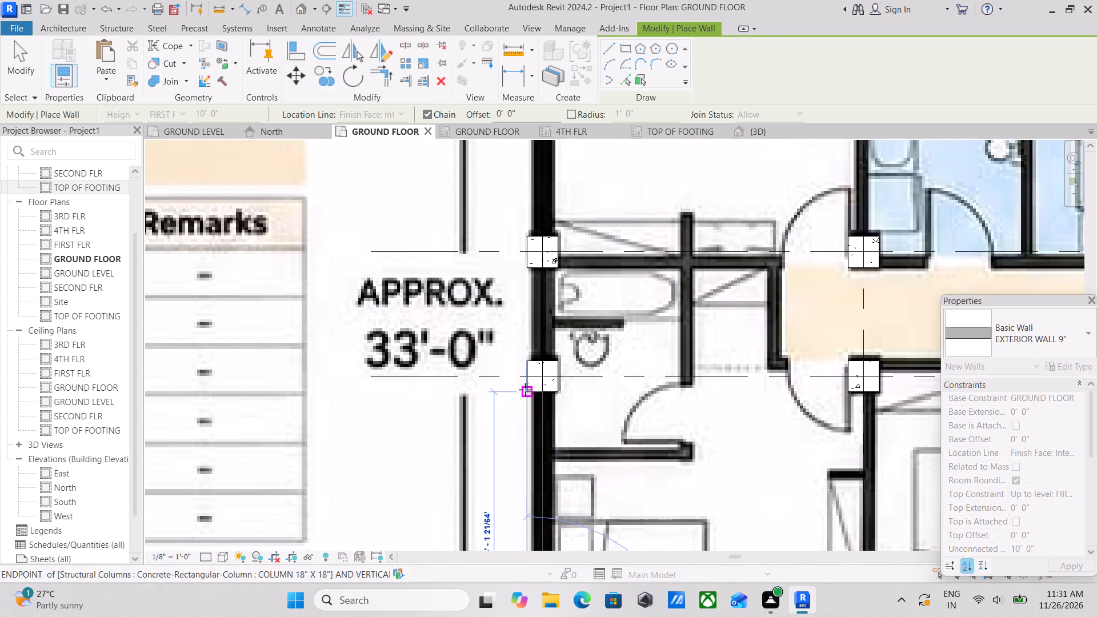
click(525, 390)
key(Escape)
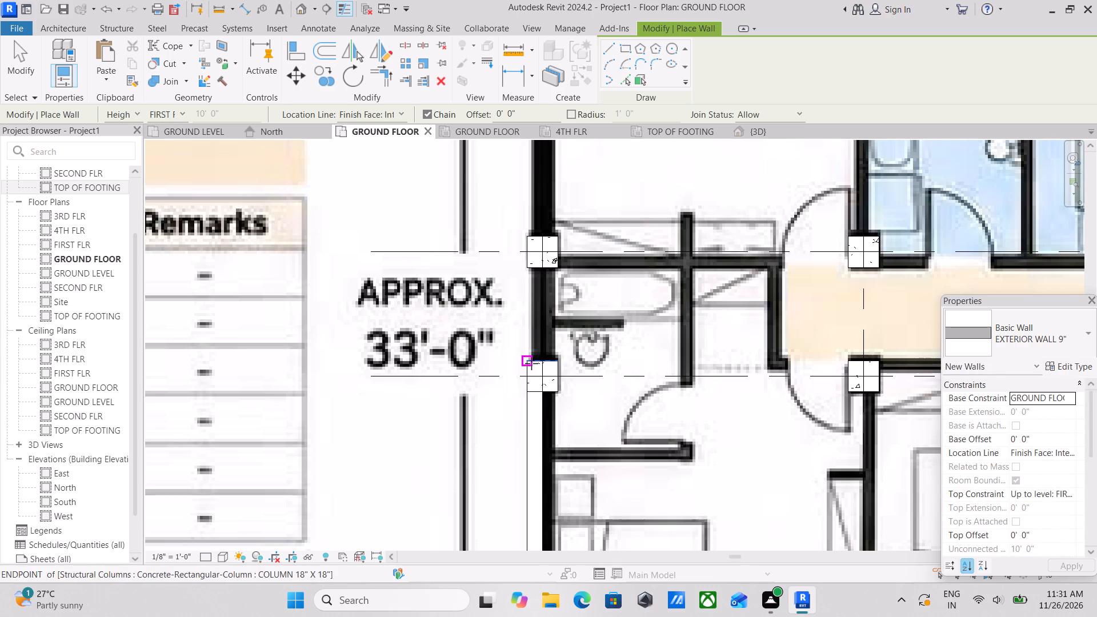
Draw a 4'-6" EXTERIOR WALL 9" with flipped orientation on grid AA, from the KK column to the JJ column.
click(531, 363)
middle_drag(531, 372, 535, 435)
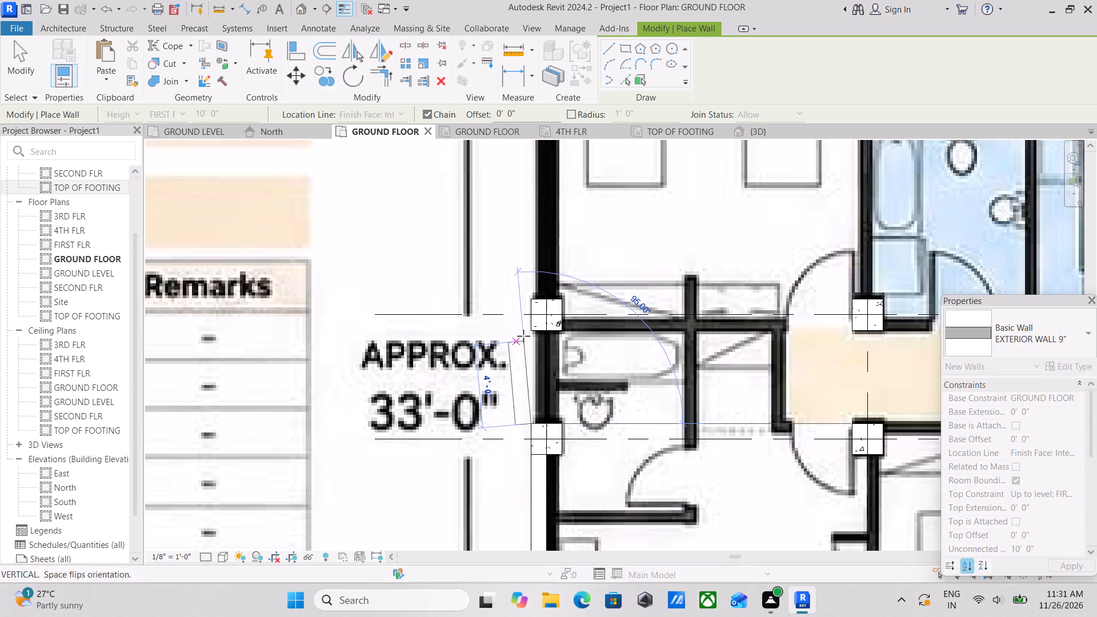
key(space)
scroll(531, 331, up, 2)
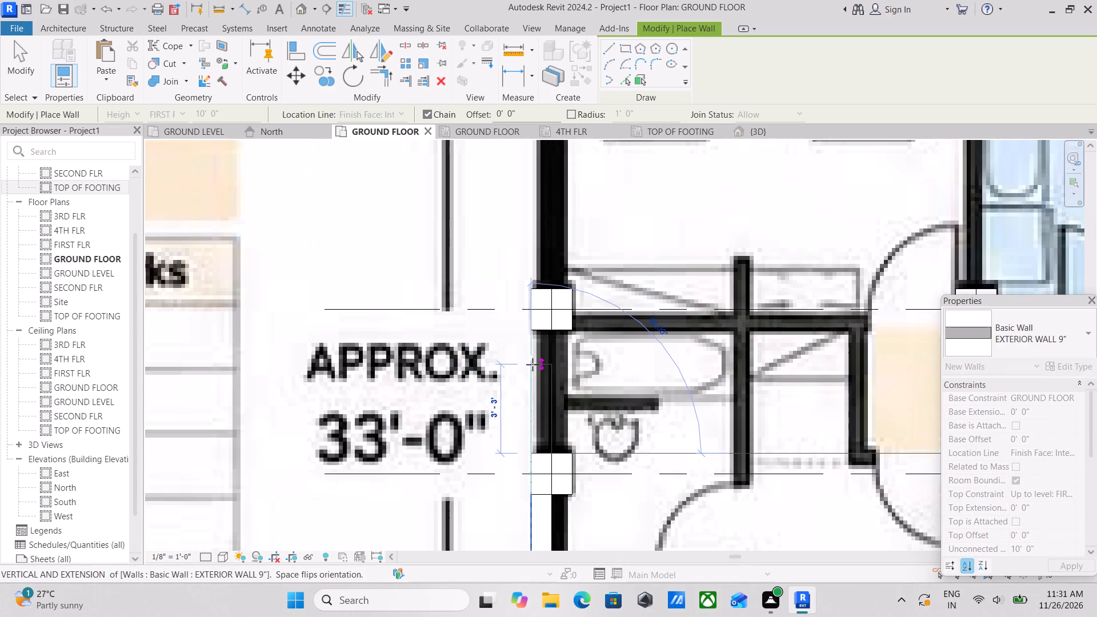
click(531, 331)
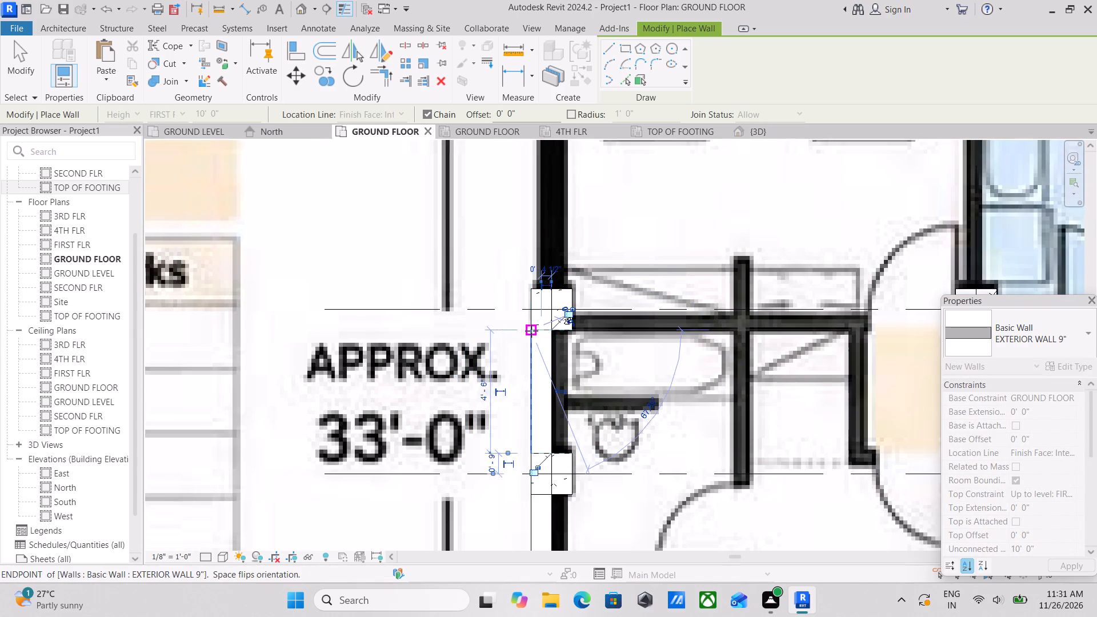
key(Escape)
Draw an EXTERIOR WALL 9" with flipped orientation along grid AA, from the JJ column to the plan's upper corner column.
middle_drag(553, 322, 551, 412)
click(530, 378)
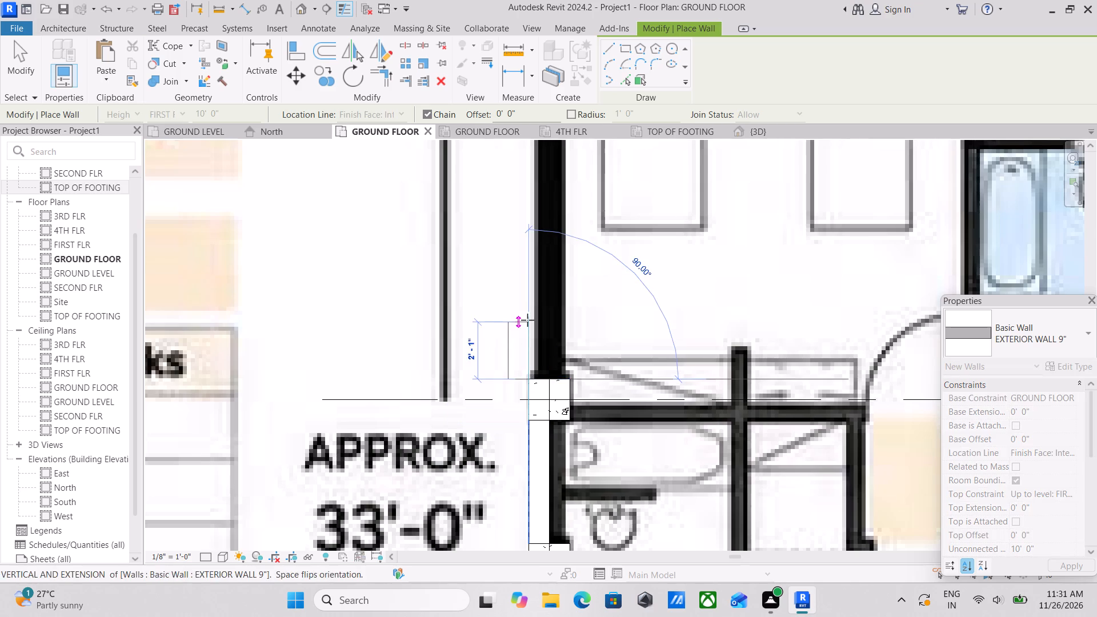
middle_drag(527, 320, 534, 424)
key(space)
middle_drag(541, 392, 539, 507)
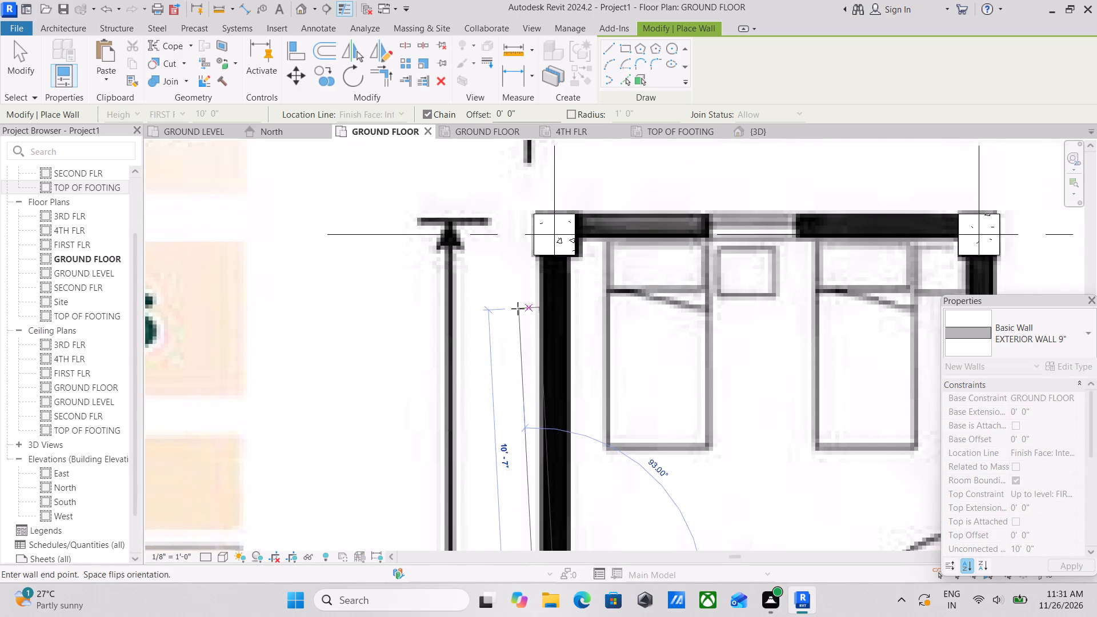
middle_drag(518, 310, 540, 446)
click(556, 392)
key(Escape)
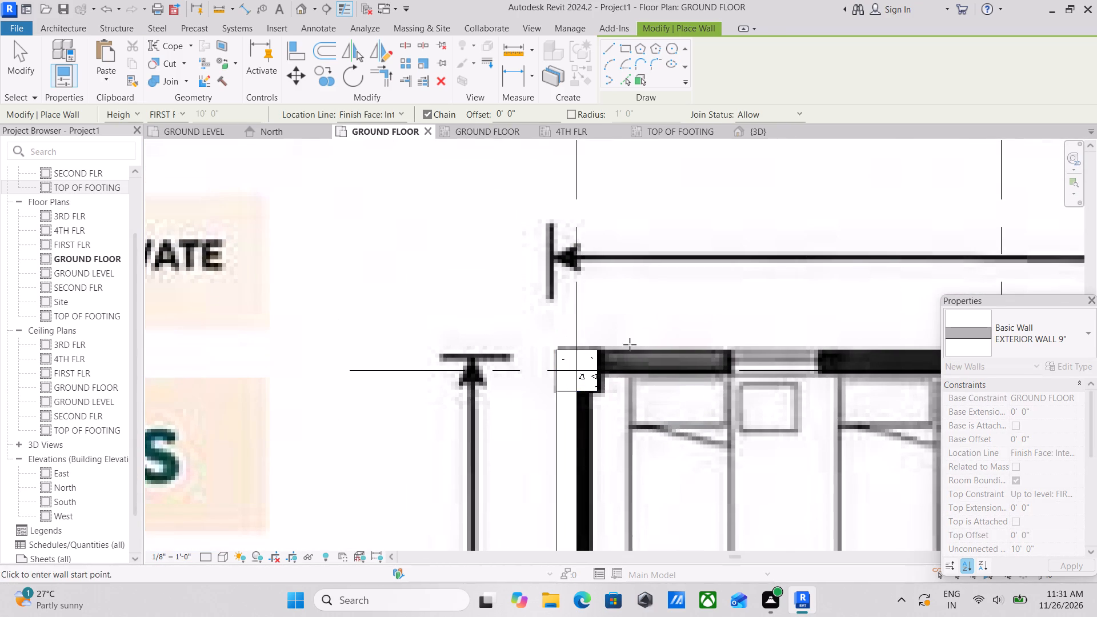
Draw a 14'-0" EXTERIOR WALL 9" with flipped orientation along the upper-left bedroom's upper edge, from the AA corner column to the BB column.
middle_drag(628, 347, 587, 383)
scroll(630, 377, down, 2)
middle_drag(630, 377, 368, 379)
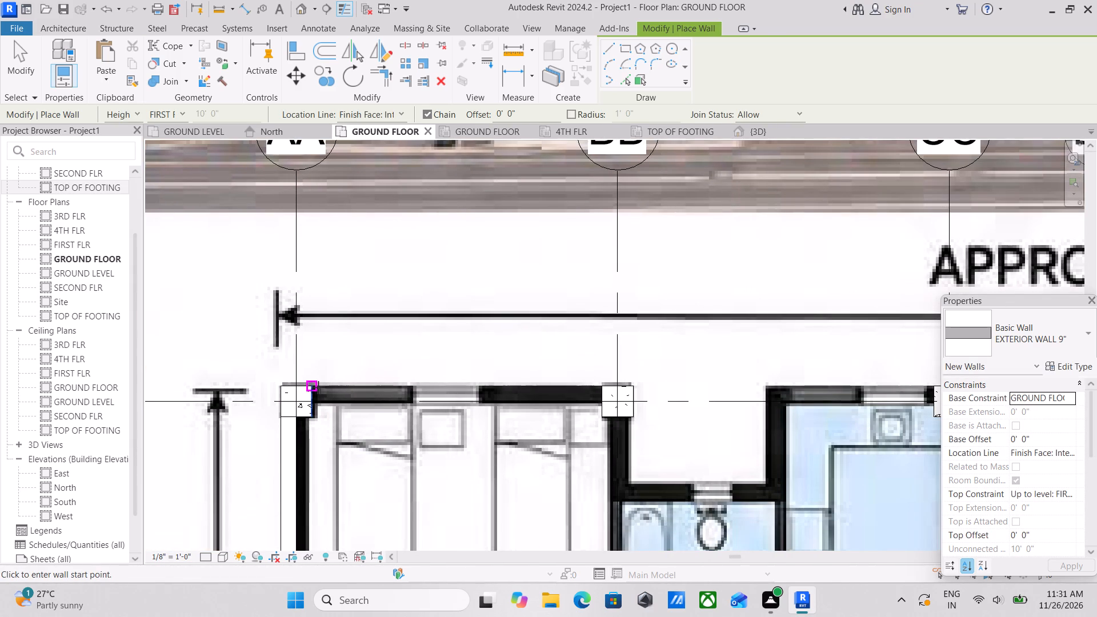
click(317, 387)
key(space)
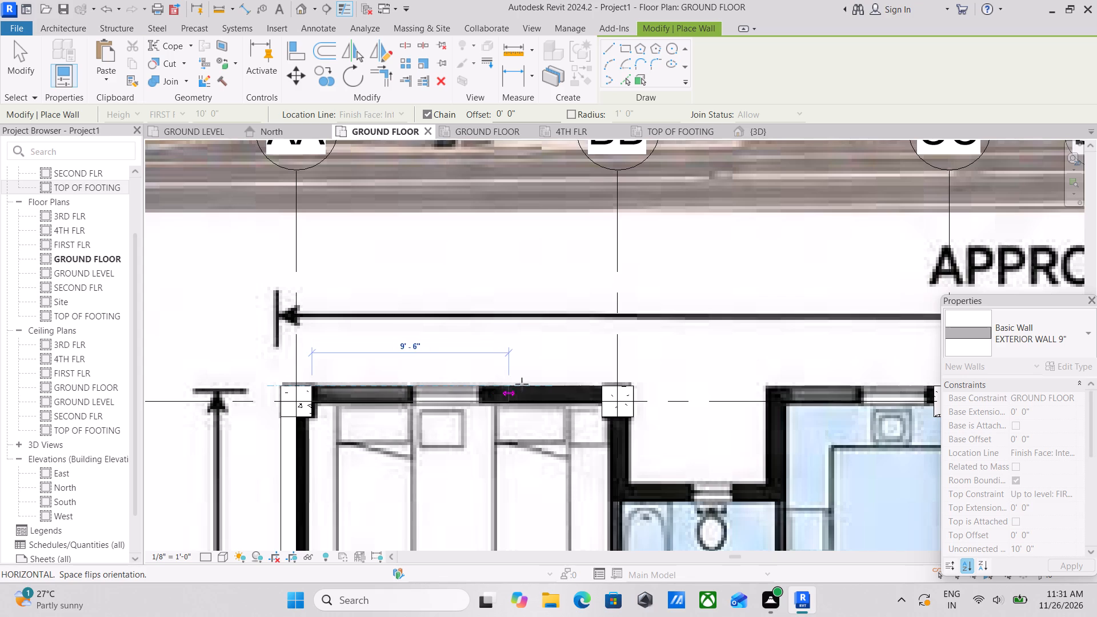
middle_drag(537, 384, 461, 402)
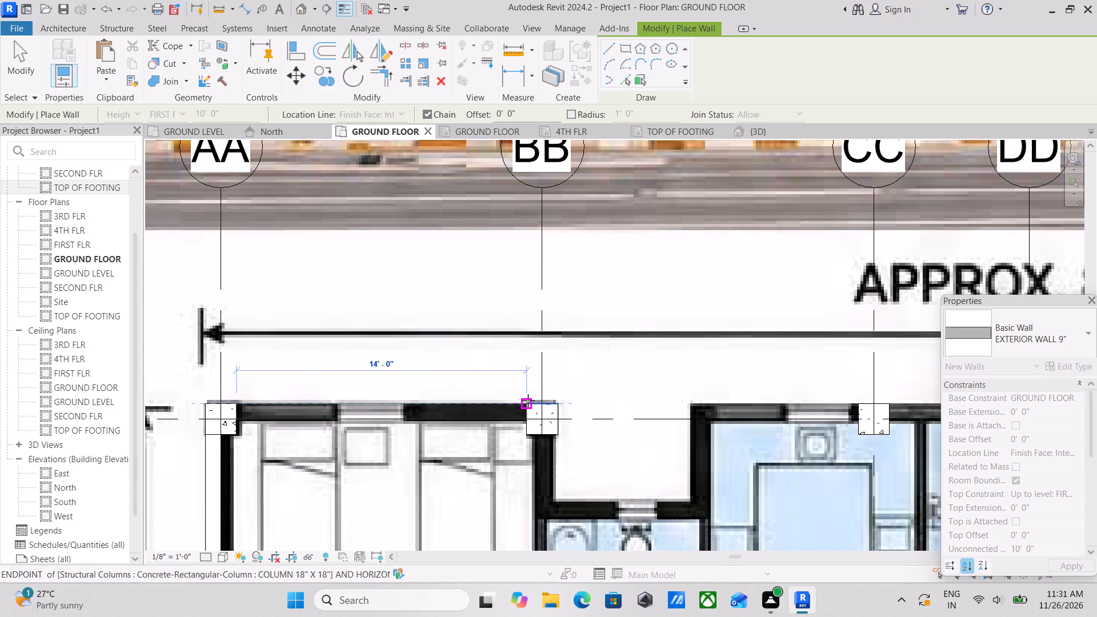
click(528, 400)
key(Escape)
Draw a 12'-6" EXTERIOR WALL 9" with flipped orientation down grid BB, from the upper-edge column to the JJ column beside the bathroom.
middle_drag(543, 453, 519, 349)
scroll(524, 339, down, 5)
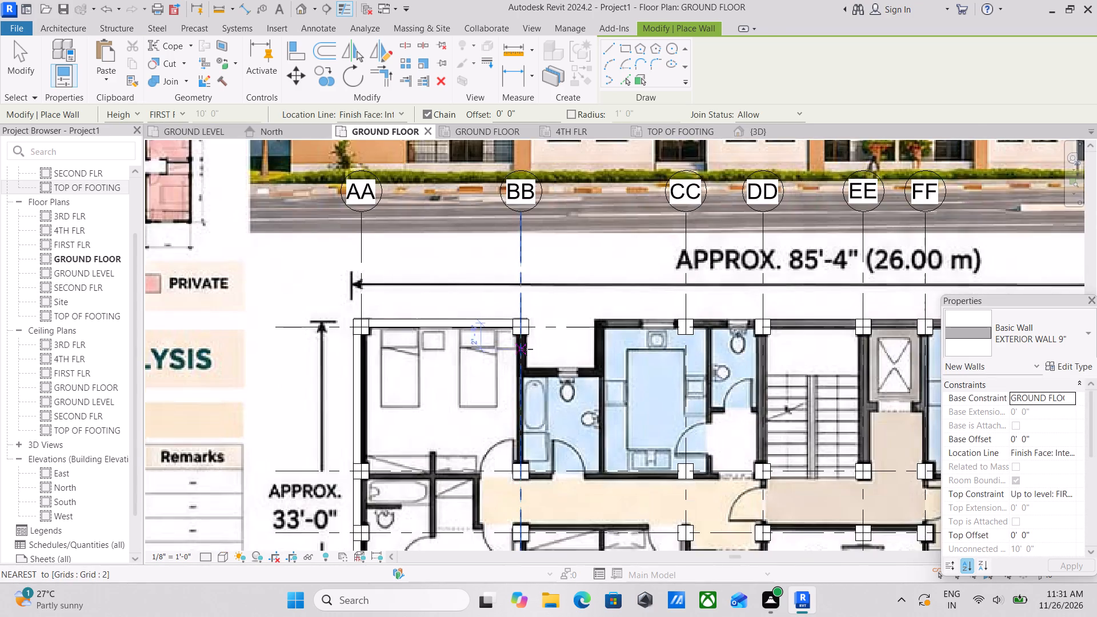
scroll(526, 349, down, 3)
scroll(534, 346, up, 5)
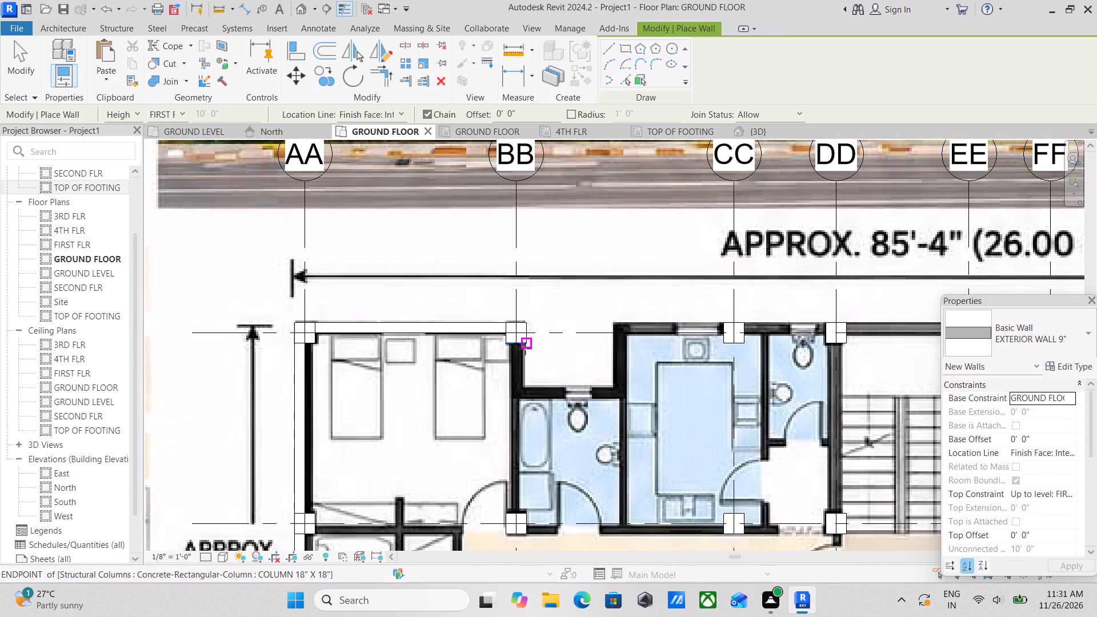
click(525, 348)
key(space)
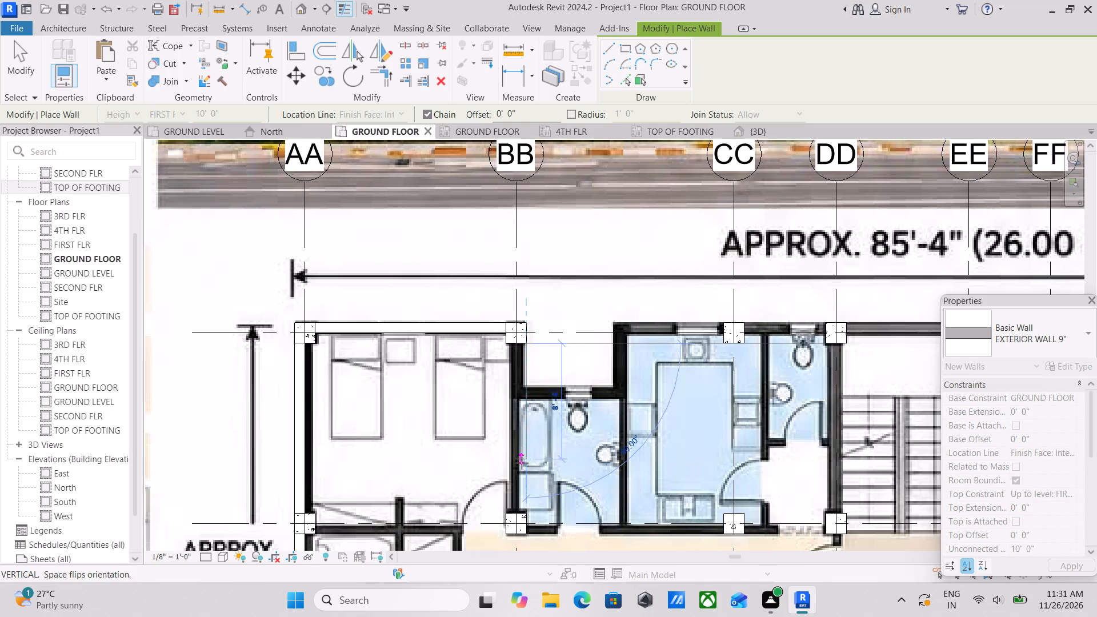
middle_drag(522, 464, 506, 380)
scroll(505, 432, up, 3)
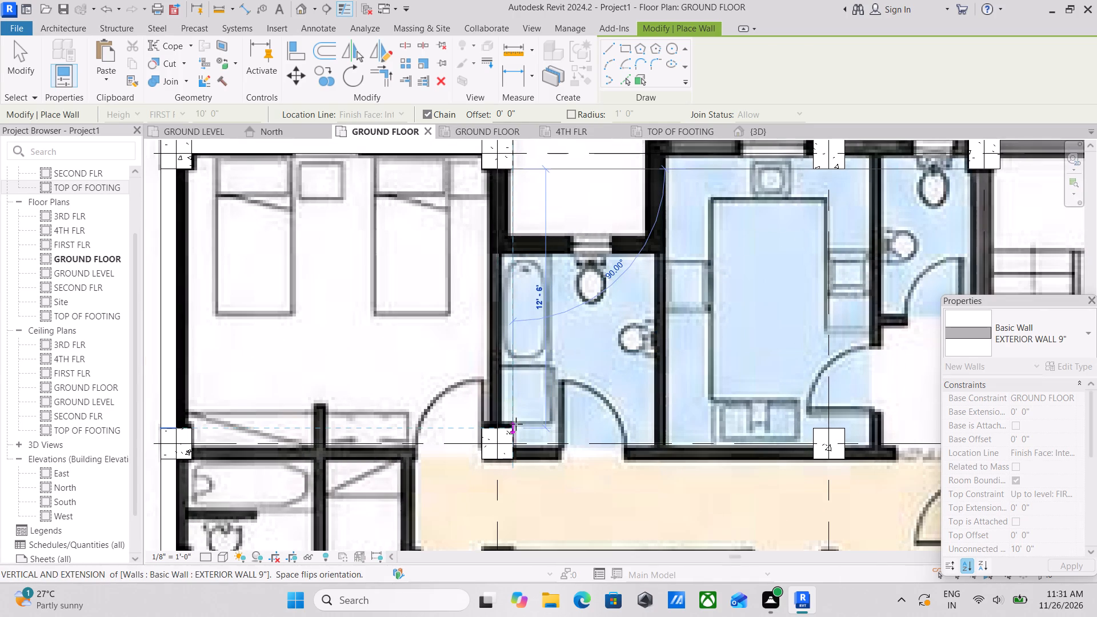
click(516, 427)
key(Escape)
Examine the ground-floor reference plan's kitchens, bathrooms, stair core and bedrooms against the walls already drawn.
middle_drag(550, 432, 465, 434)
scroll(466, 428, up, 1)
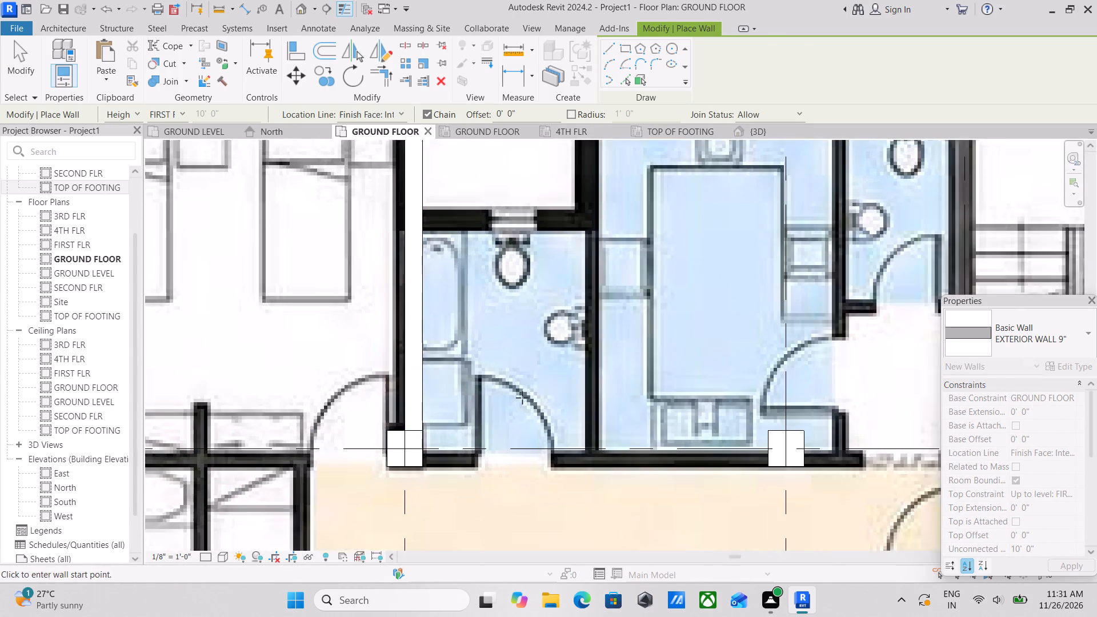
scroll(522, 398, down, 2)
middle_drag(522, 398, 480, 481)
scroll(562, 318, down, 2)
middle_drag(562, 318, 389, 356)
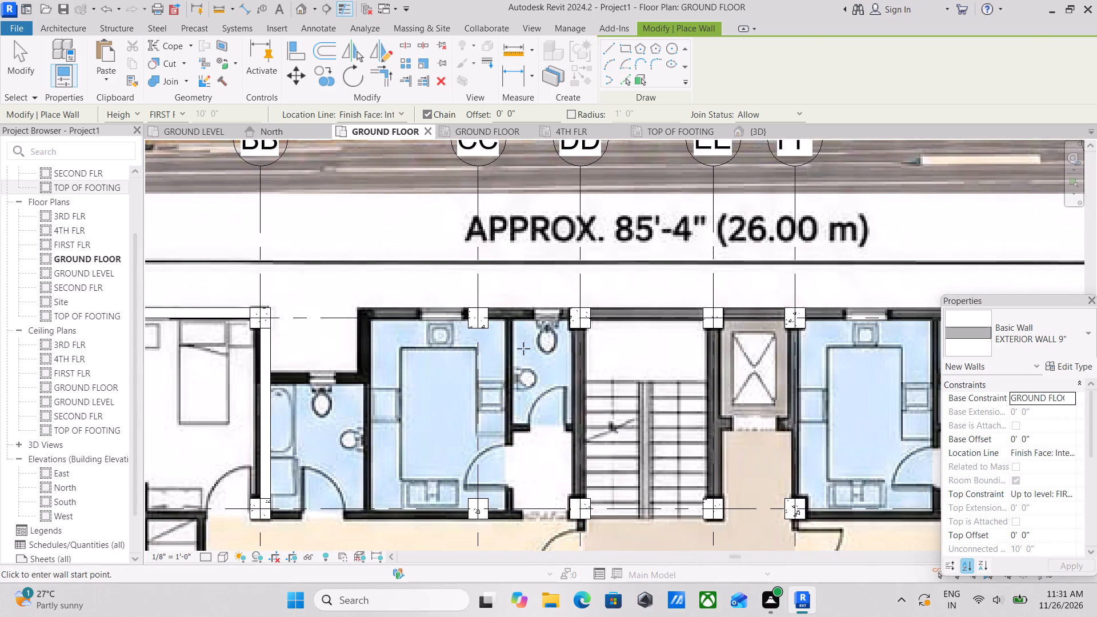
scroll(523, 348, down, 3)
middle_drag(521, 348, 227, 322)
scroll(224, 320, up, 1)
scroll(659, 319, up, 2)
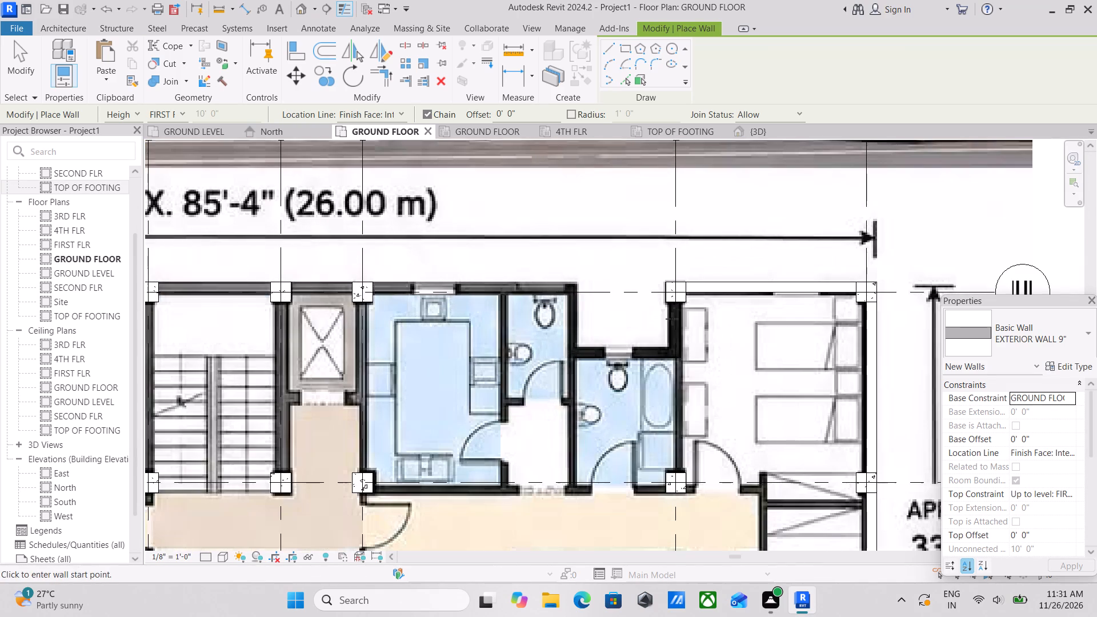
scroll(672, 319, up, 3)
scroll(518, 298, down, 1)
middle_drag(518, 298, 718, 325)
middle_drag(332, 318, 756, 342)
scroll(447, 339, down, 3)
middle_drag(386, 350, 564, 358)
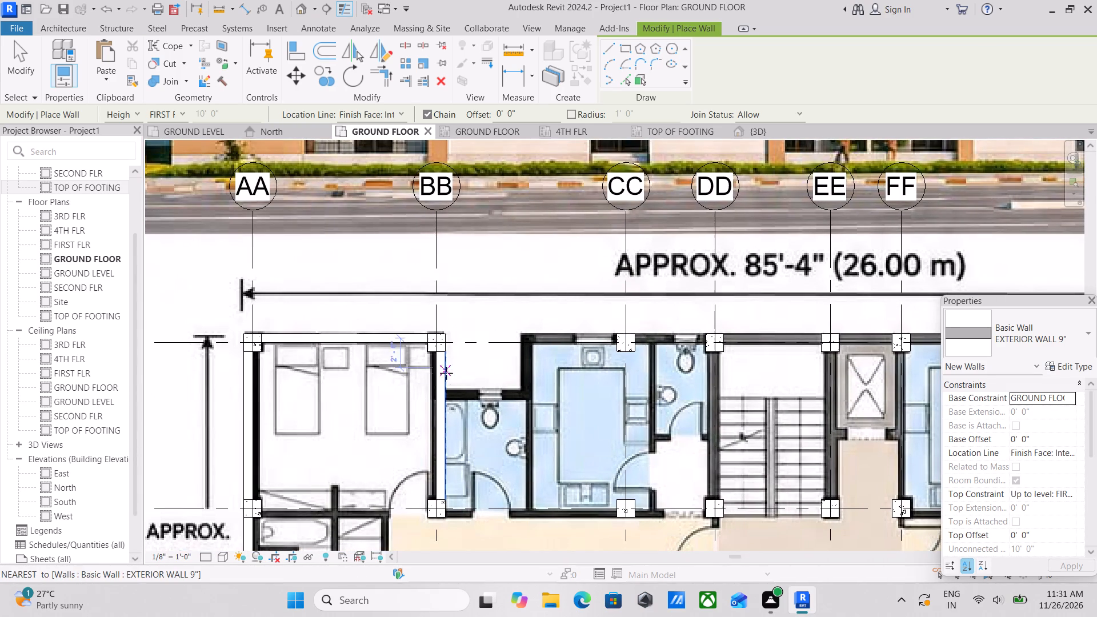
scroll(445, 388, up, 2)
scroll(491, 379, down, 2)
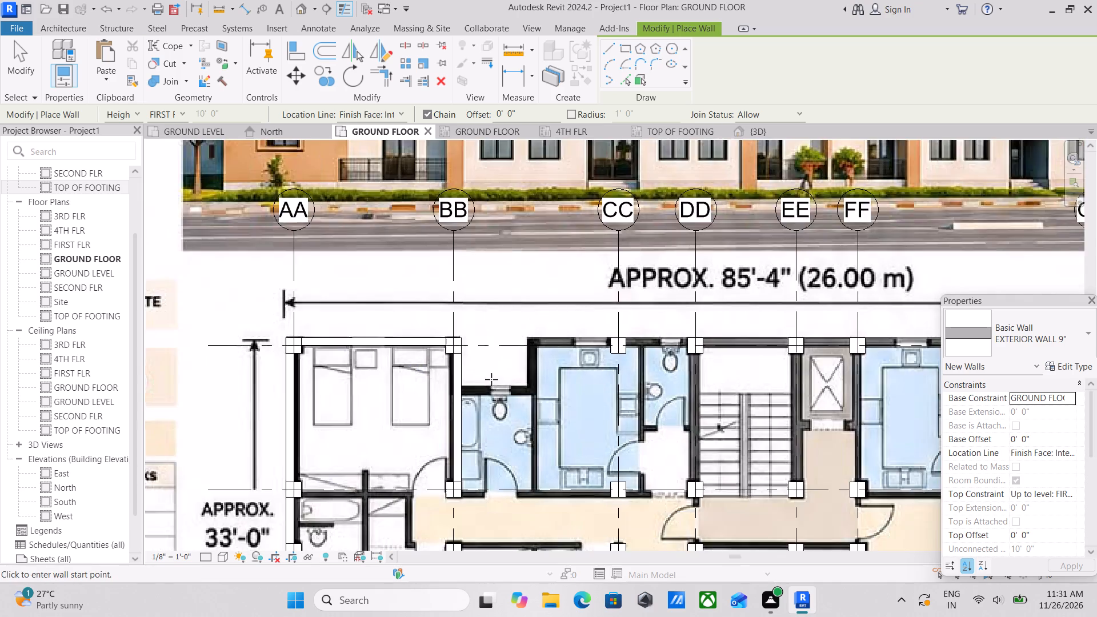
scroll(491, 379, down, 4)
middle_drag(487, 381, 523, 266)
scroll(380, 422, up, 2)
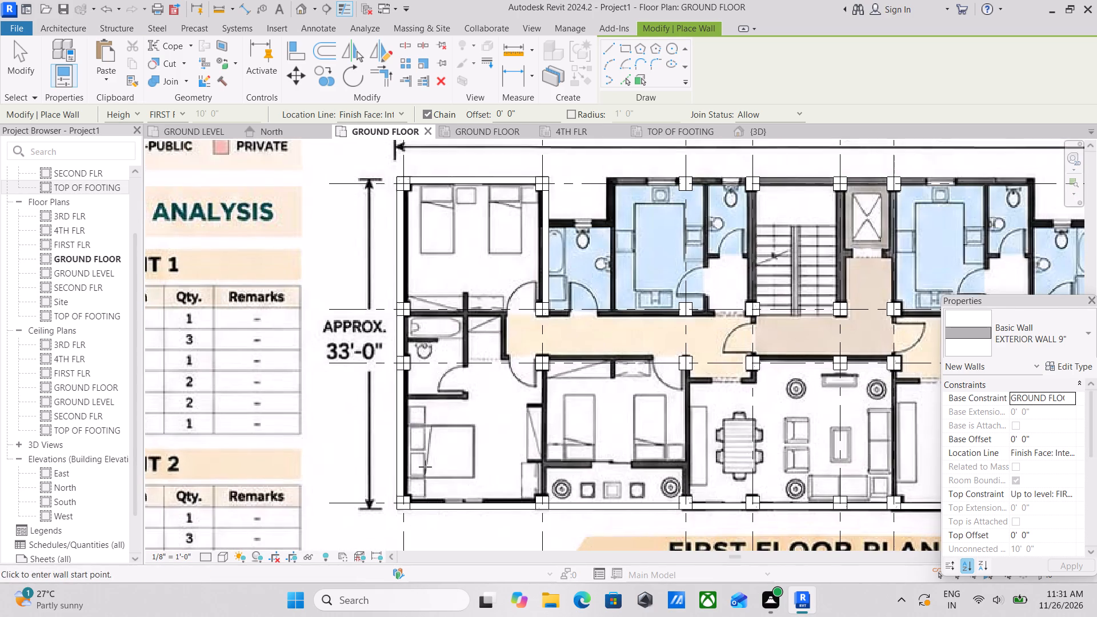
middle_drag(425, 467, 443, 392)
middle_drag(436, 314, 476, 399)
scroll(465, 366, up, 1)
scroll(473, 318, up, 3)
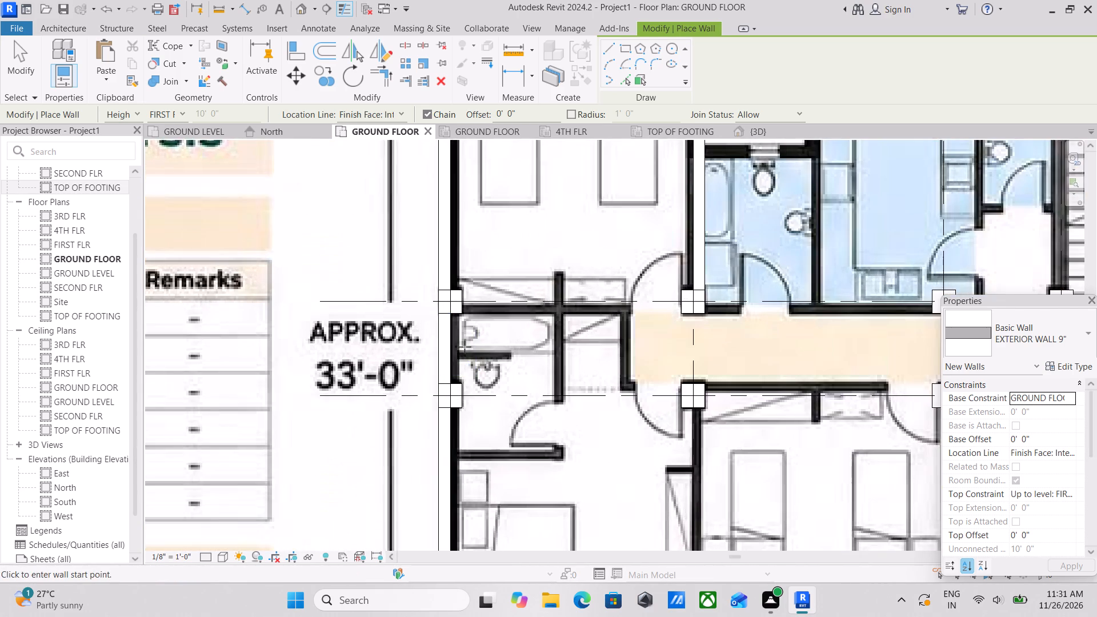
scroll(459, 355, up, 3)
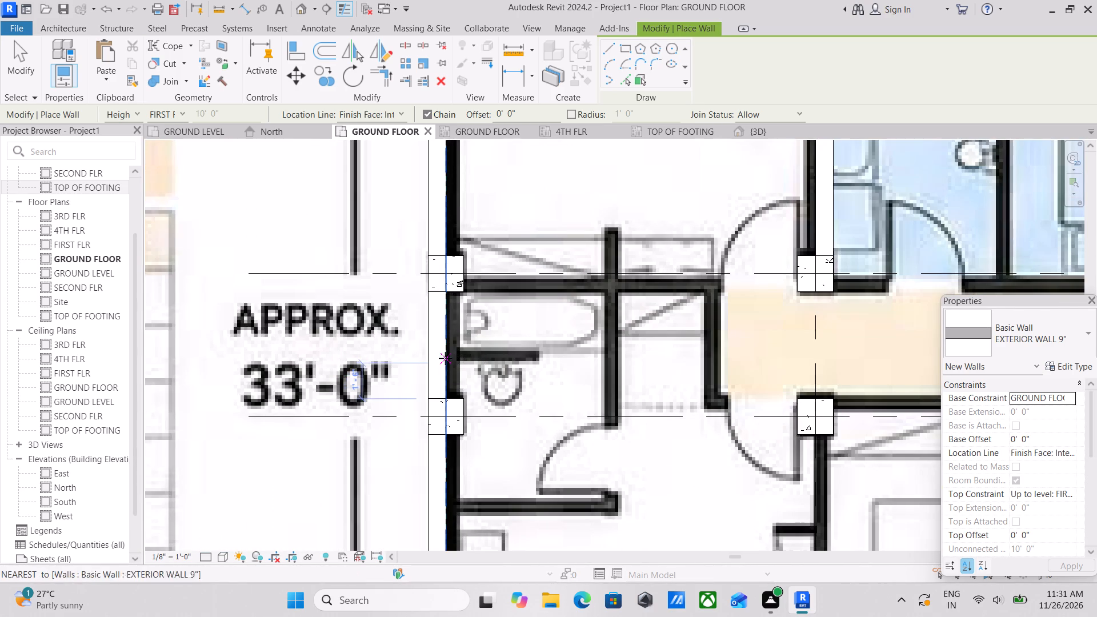
scroll(518, 354, down, 3)
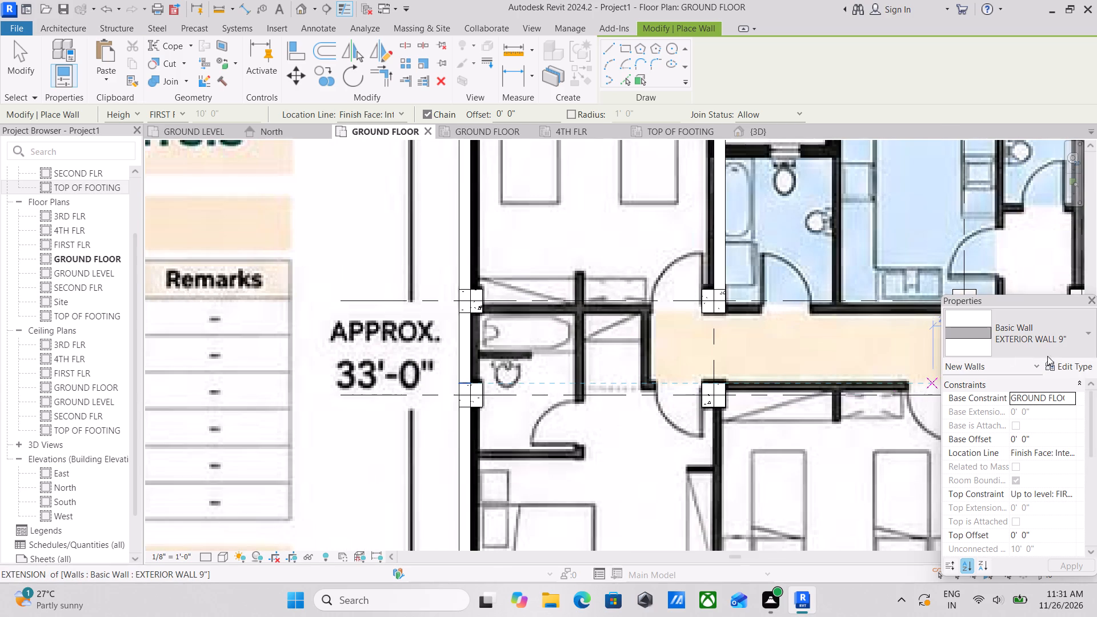
Duplicate the EXTERIOR WALL 9" type as a new wall type named INTERIOR WALL 5".
click(1058, 364)
click(1054, 136)
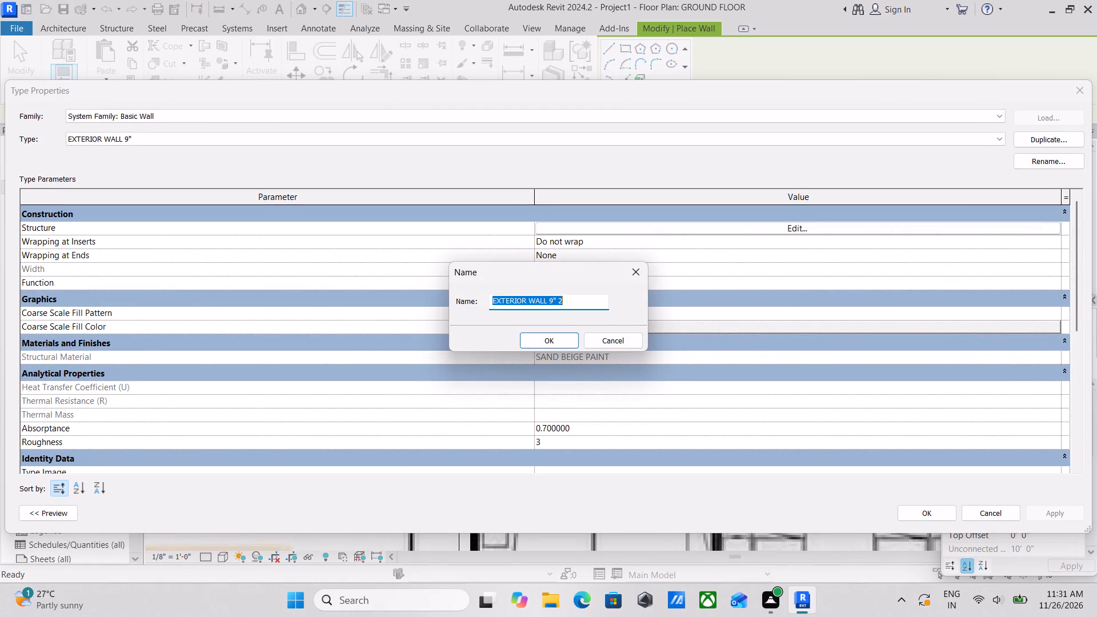
text(IN)
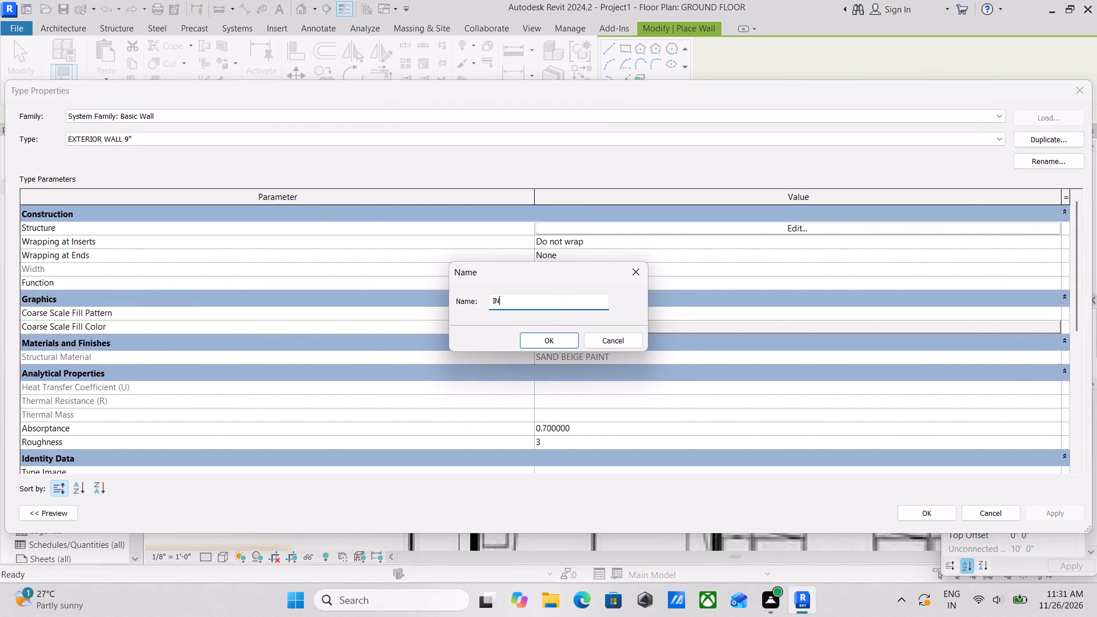
text(TER)
text(IOR)
key(space)
text(WALL 5)
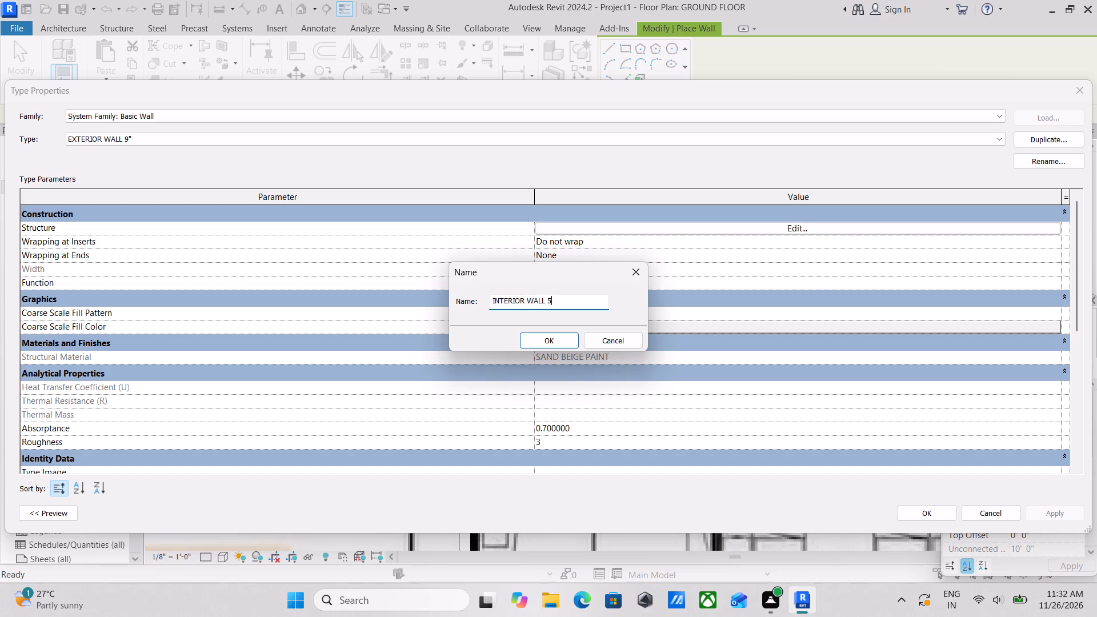
key(shift+quotedbl)
click(537, 344)
Set the structure layer thickness of INTERIOR WALL 5" to 5" and apply the type for placement.
click(774, 230)
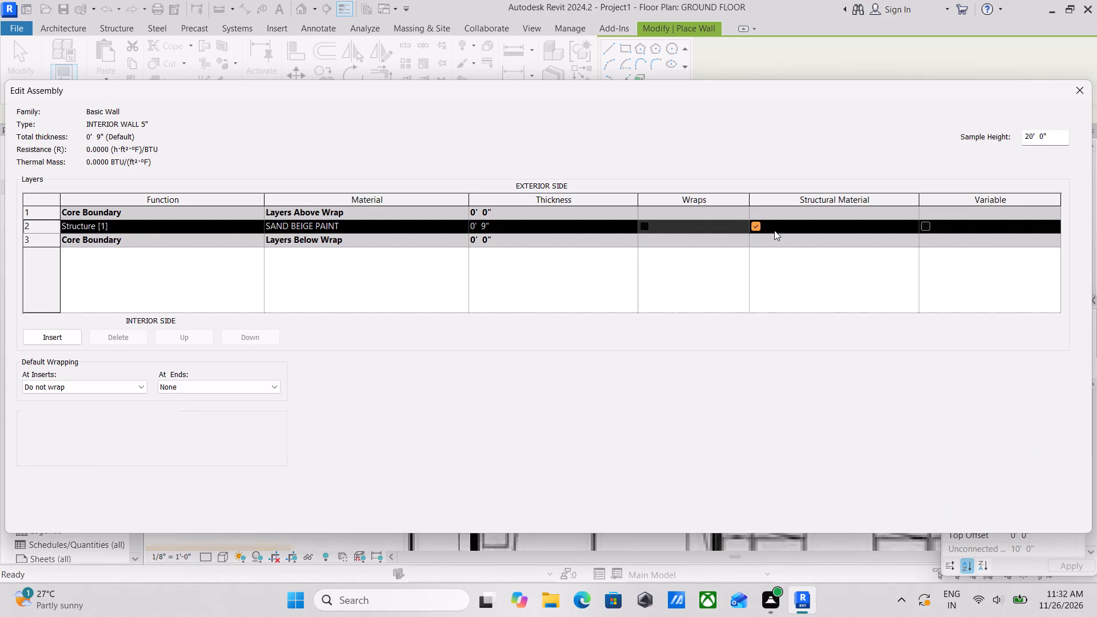
click(498, 222)
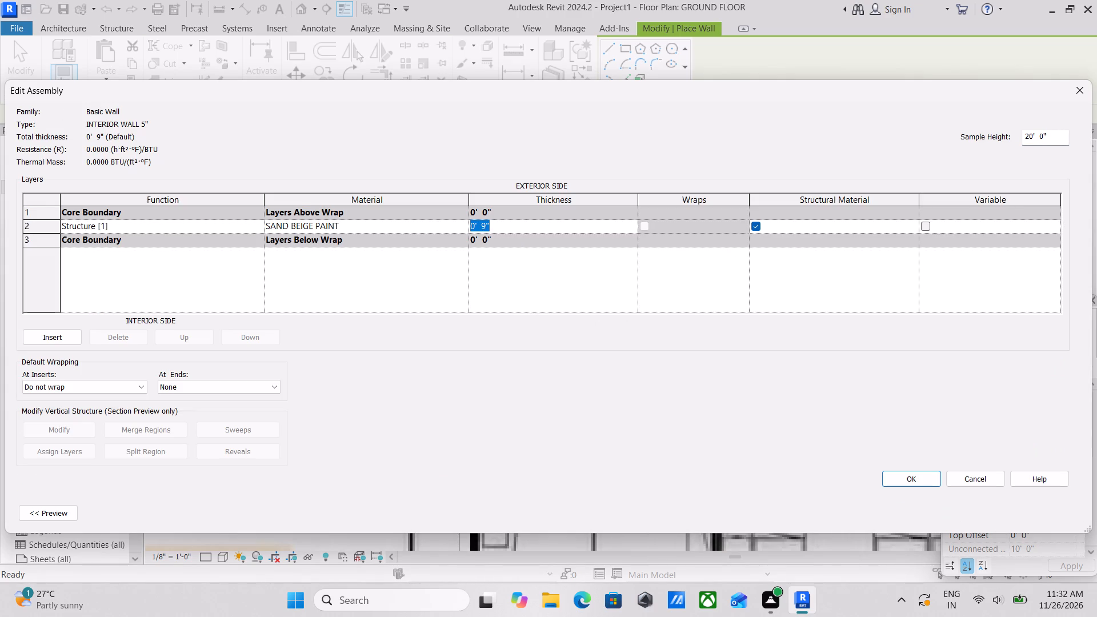
key(5)
key(shift+quotedbl)
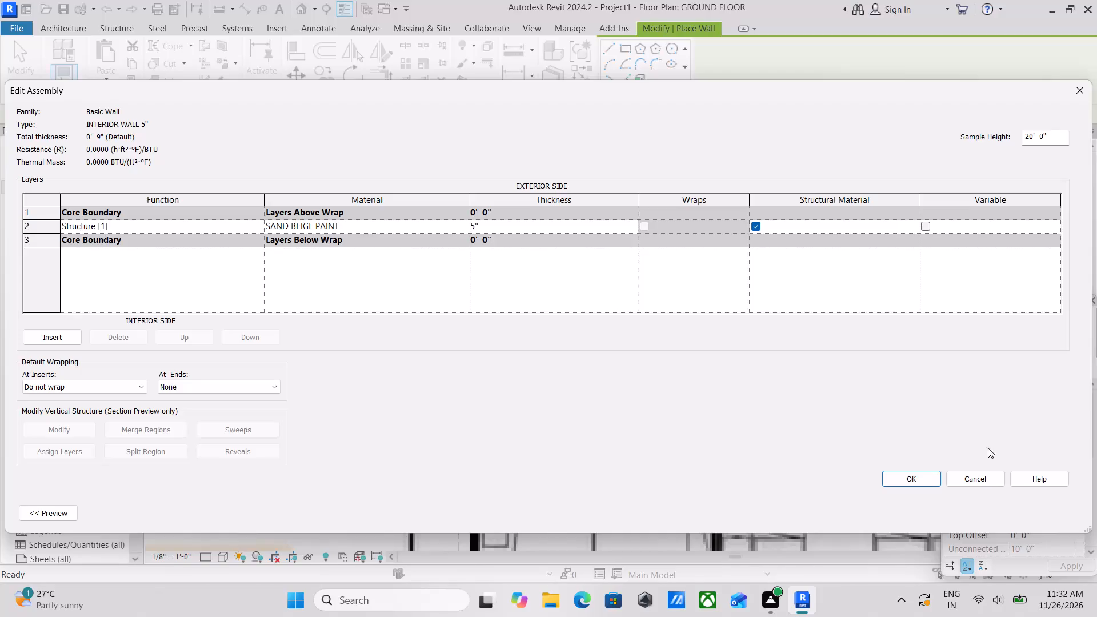
click(918, 475)
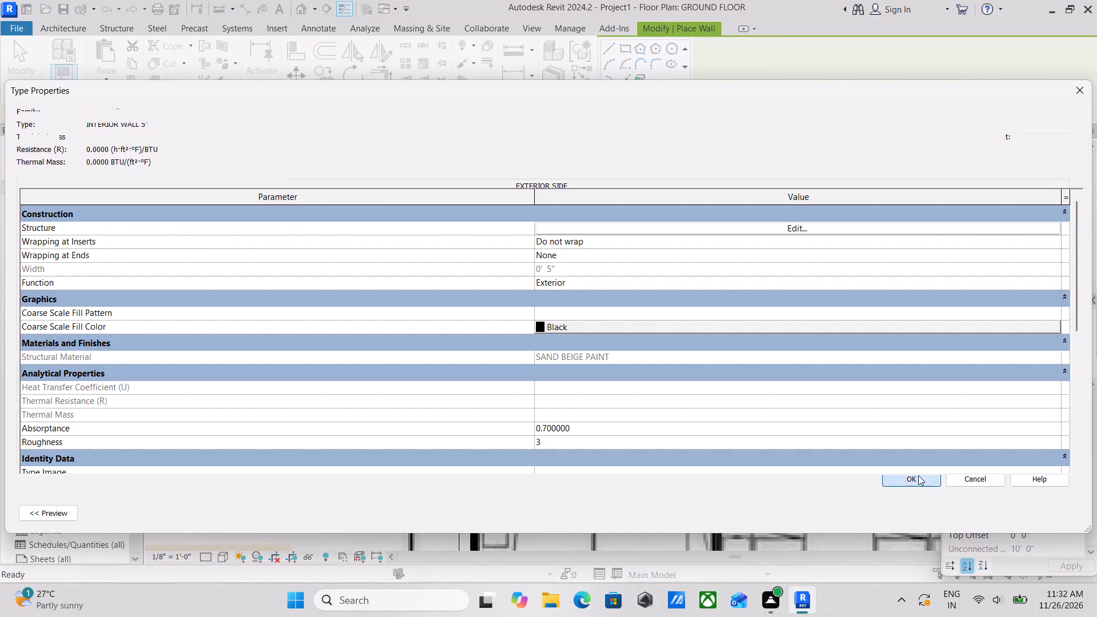
click(1046, 516)
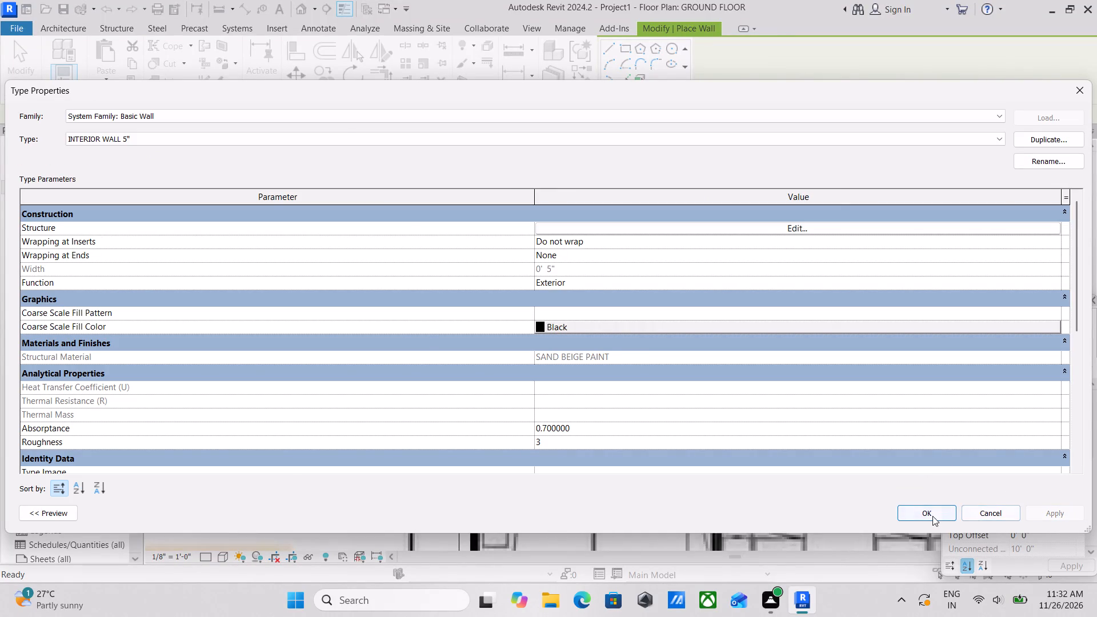
click(927, 516)
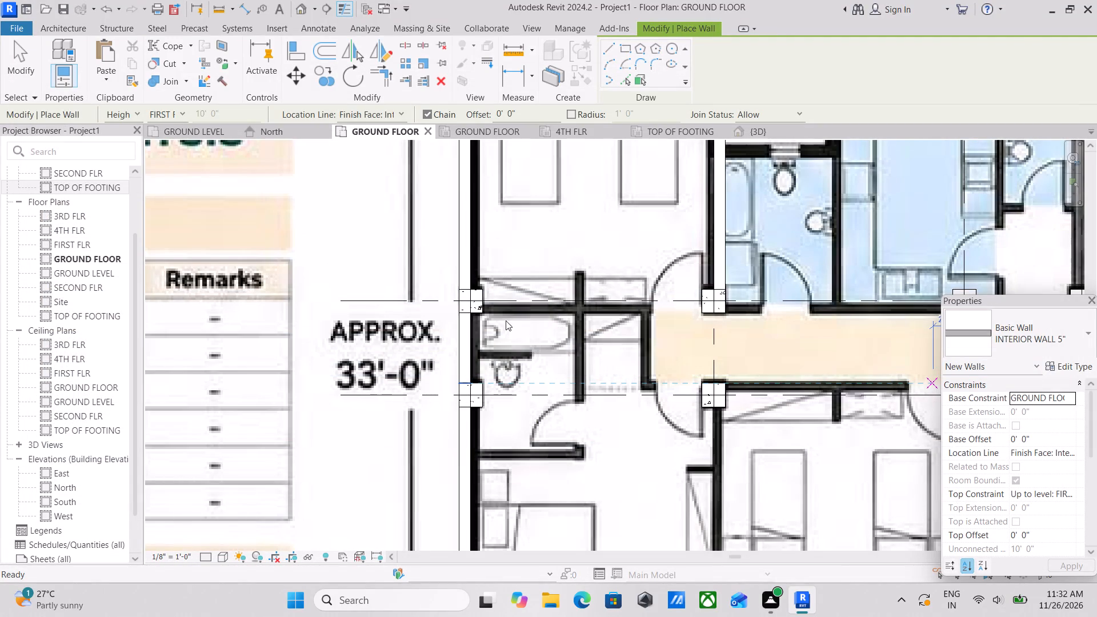
Draw a 14'-0" INTERIOR WALL 5" along the upper-left bedroom's lower edge, from the AA column to the BB column.
scroll(520, 357, up, 1)
middle_drag(603, 381, 560, 468)
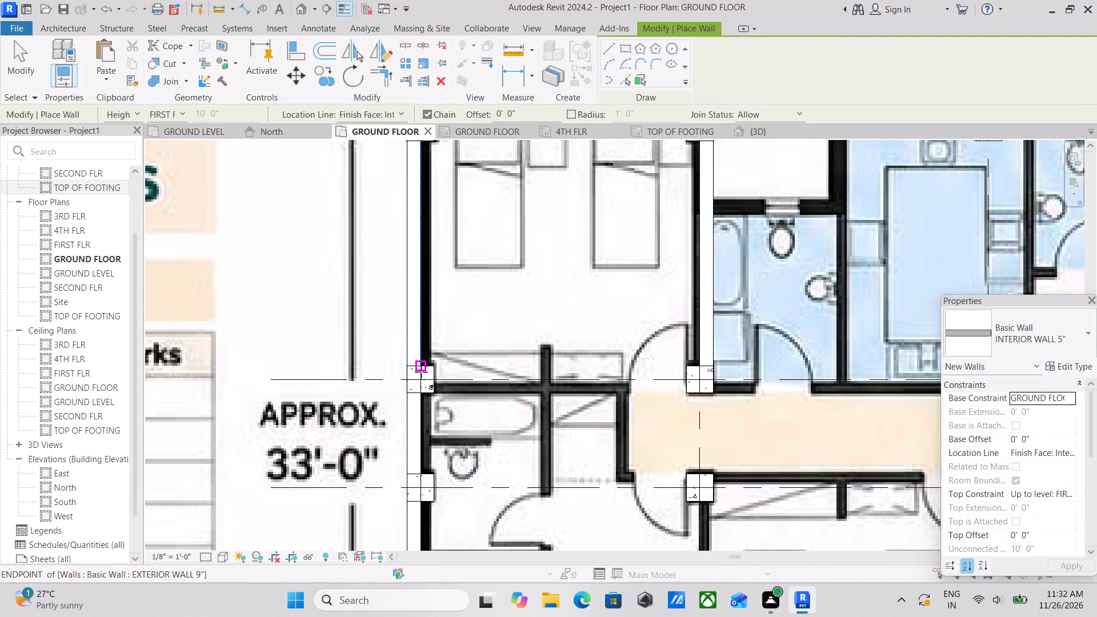
scroll(468, 408, down, 4)
middle_drag(468, 408, 453, 303)
scroll(451, 330, down, 1)
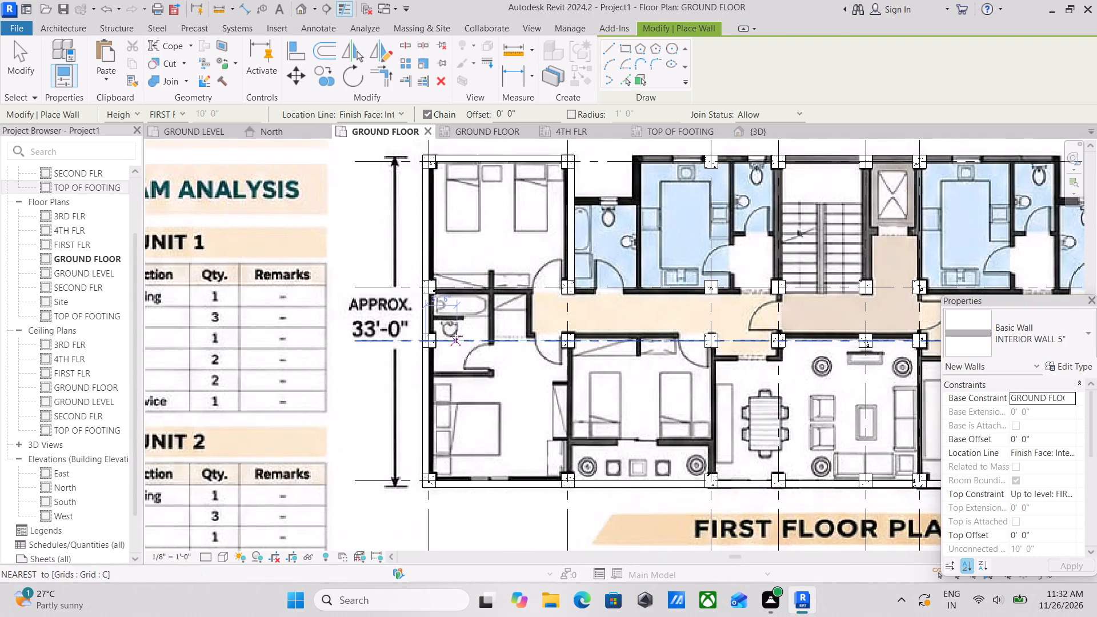
scroll(456, 336, up, 3)
scroll(413, 416, up, 2)
scroll(520, 414, down, 1)
middle_drag(516, 414, 473, 415)
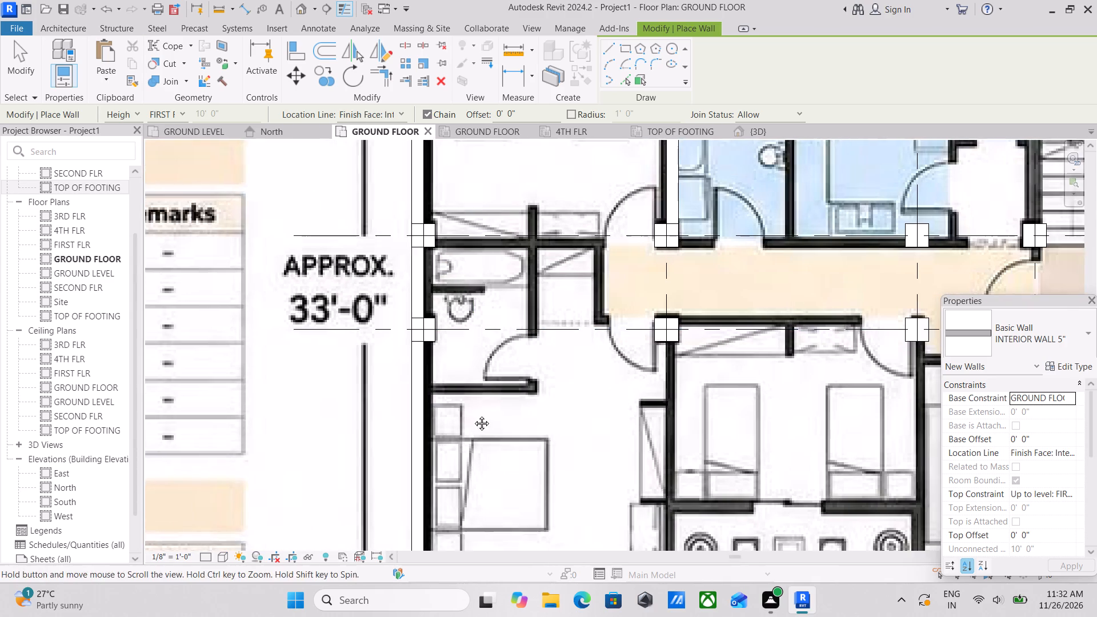
middle_drag(473, 415, 407, 432)
middle_drag(379, 383, 402, 447)
middle_drag(441, 339, 452, 408)
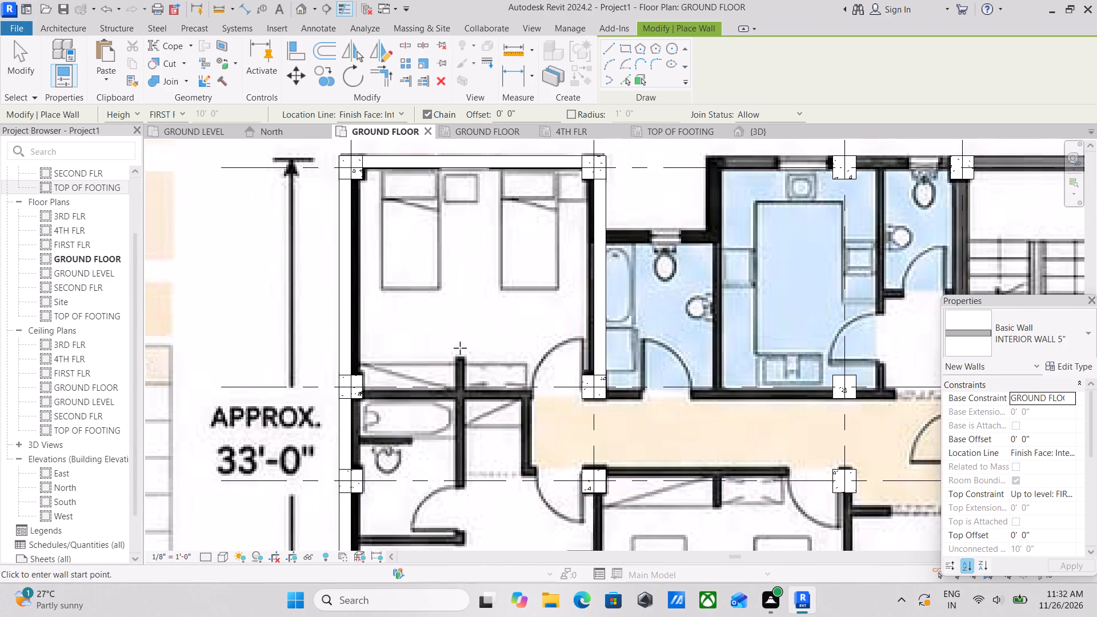
scroll(460, 348, down, 1)
middle_drag(462, 352, 454, 386)
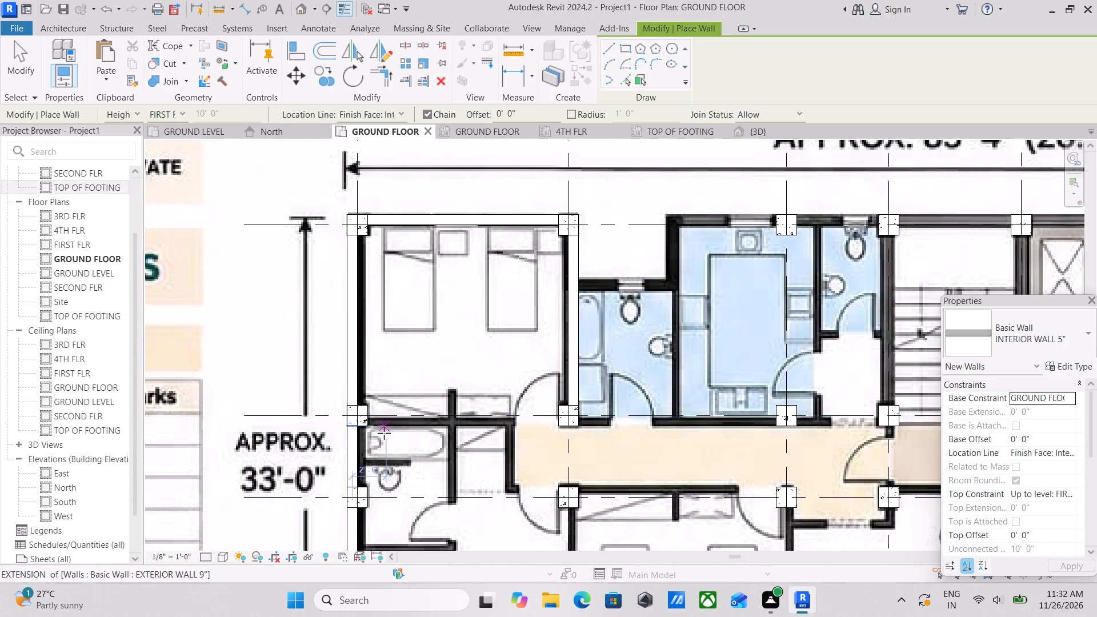
scroll(384, 433, up, 6)
click(349, 422)
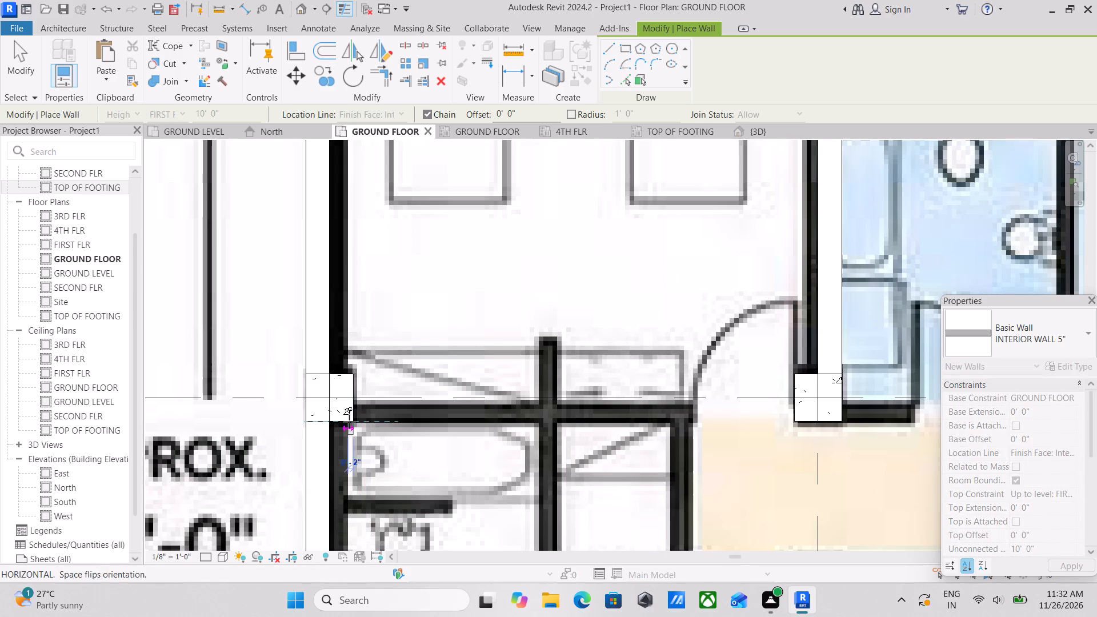
middle_drag(565, 419, 503, 426)
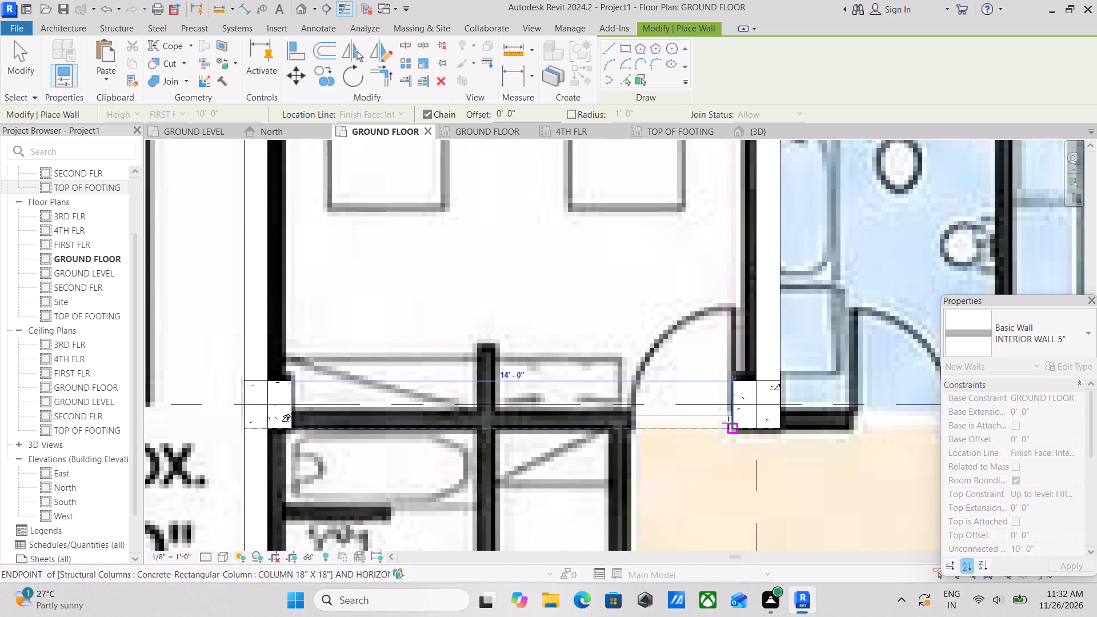
click(732, 424)
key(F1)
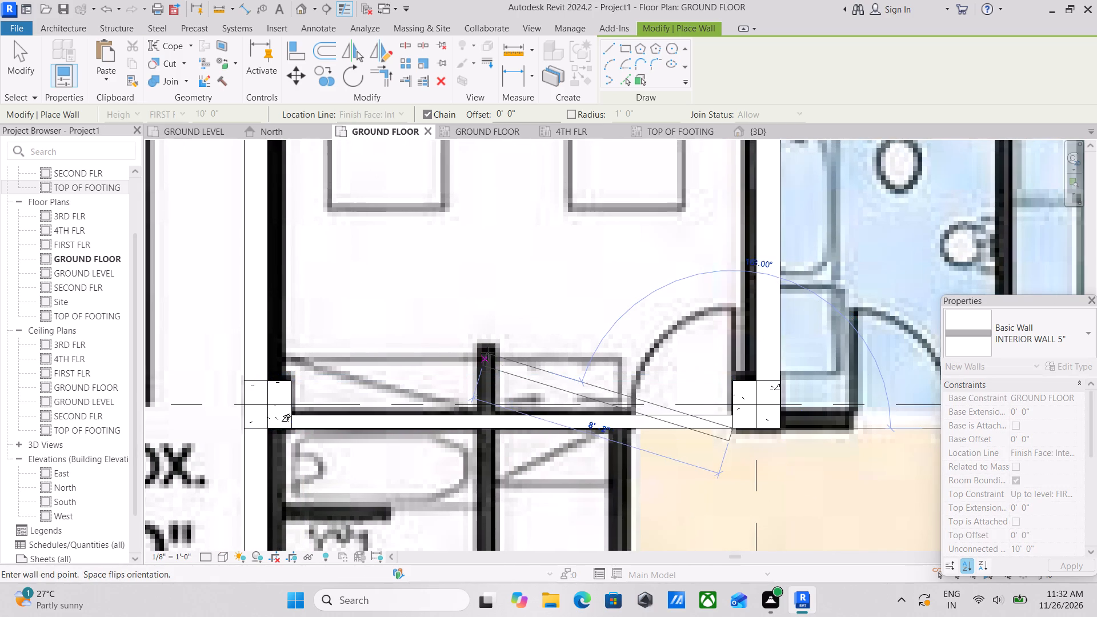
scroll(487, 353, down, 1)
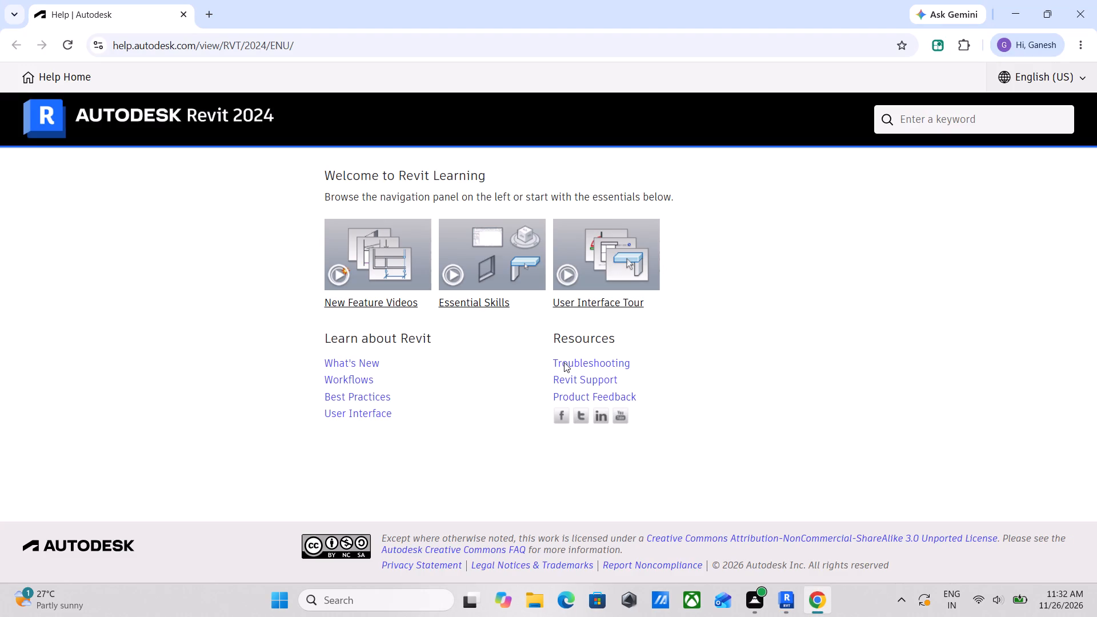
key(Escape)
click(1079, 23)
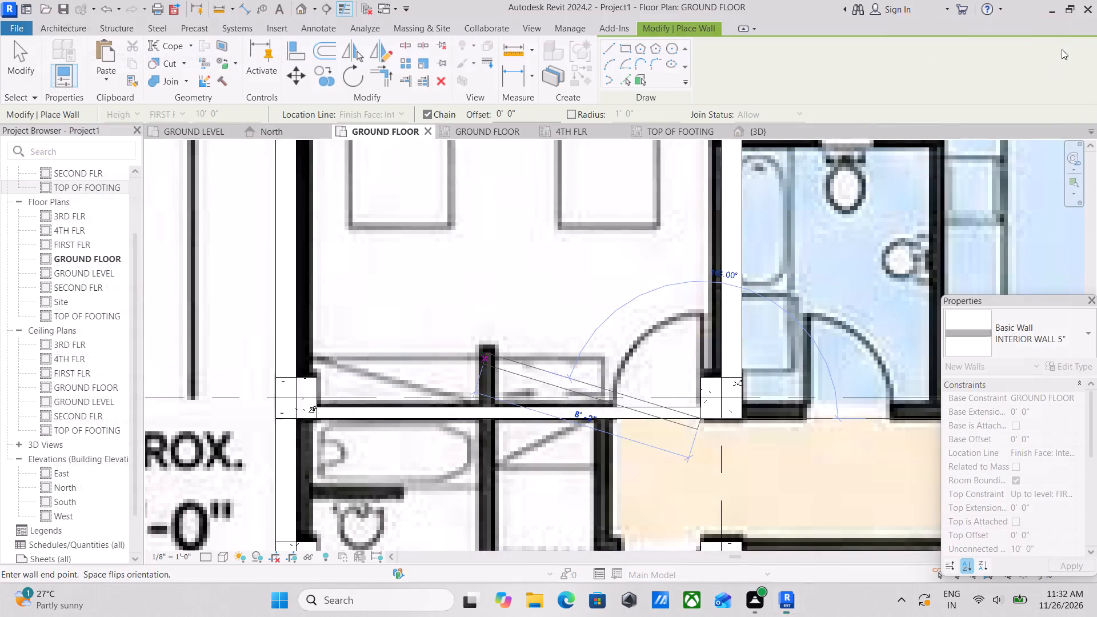
Draw a vertical INTERIOR WALL 5" from the upper end of the bedroom's closet divider down to the bathroom's lower outer corner.
key(Escape)
middle_drag(592, 407, 564, 214)
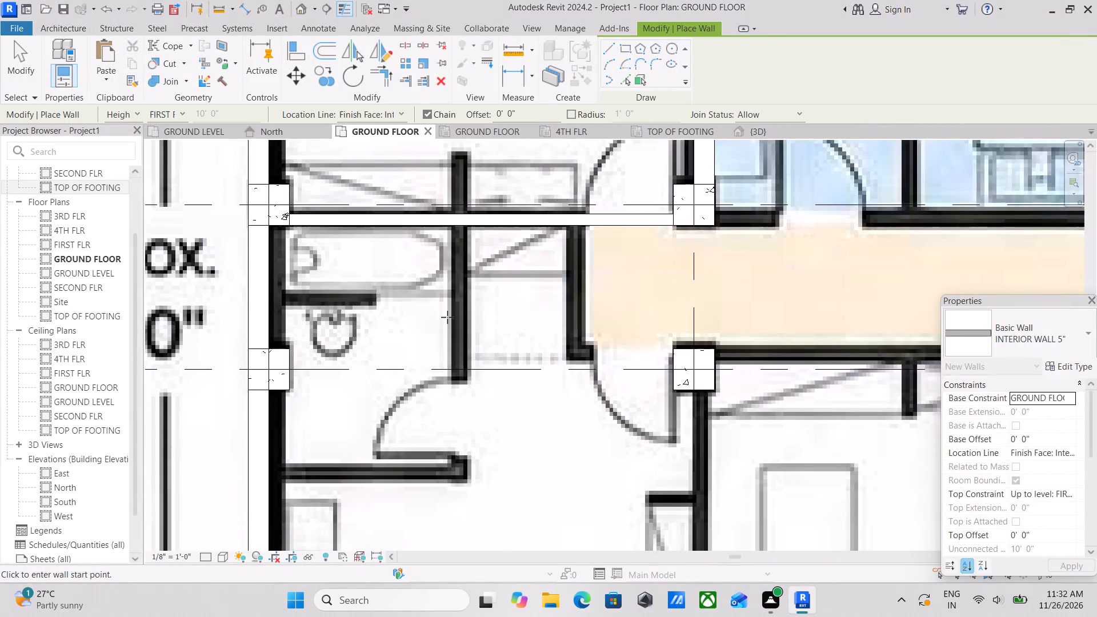
scroll(447, 318, down, 3)
scroll(443, 238, up, 3)
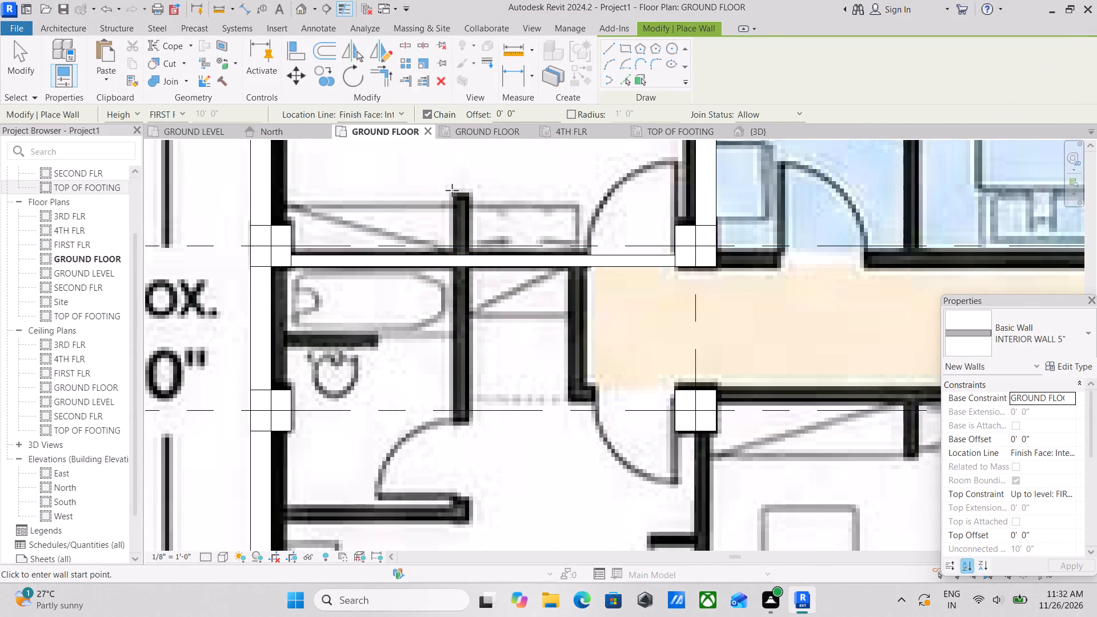
click(456, 193)
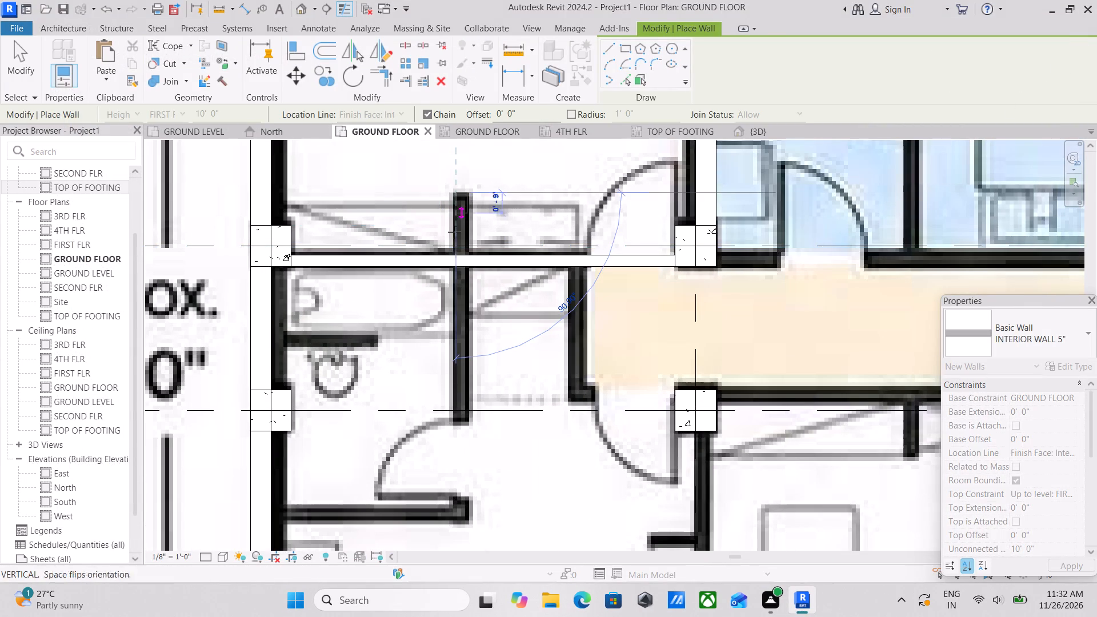
middle_drag(459, 306, 457, 239)
middle_drag(463, 386, 474, 322)
click(465, 391)
key(Escape)
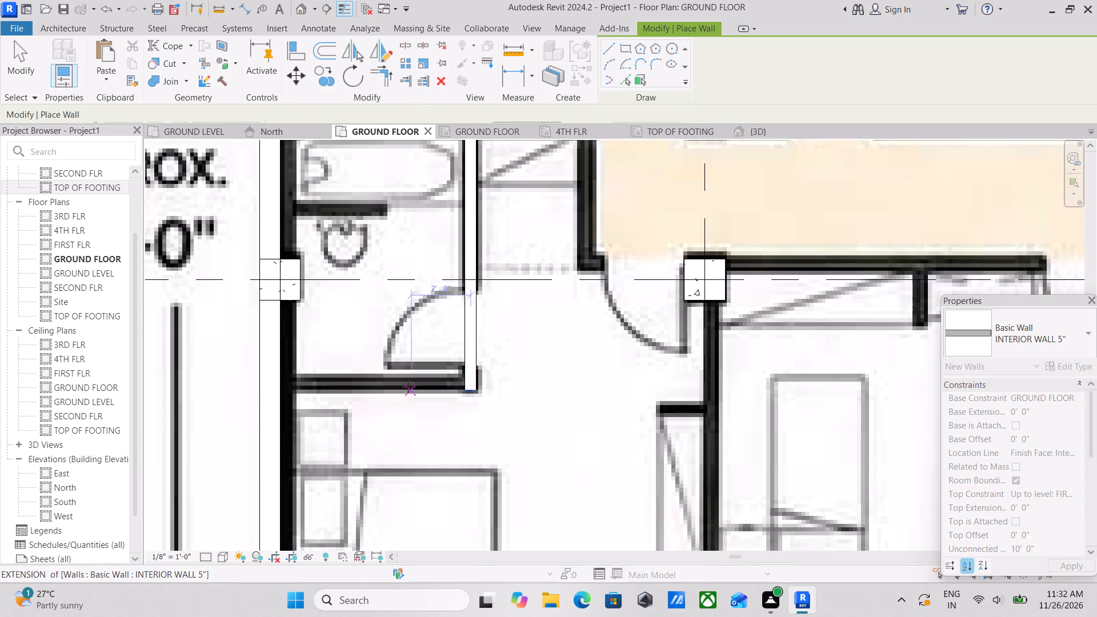
scroll(393, 367, down, 2)
middle_drag(393, 367, 443, 320)
scroll(484, 345, up, 2)
key(Escape)
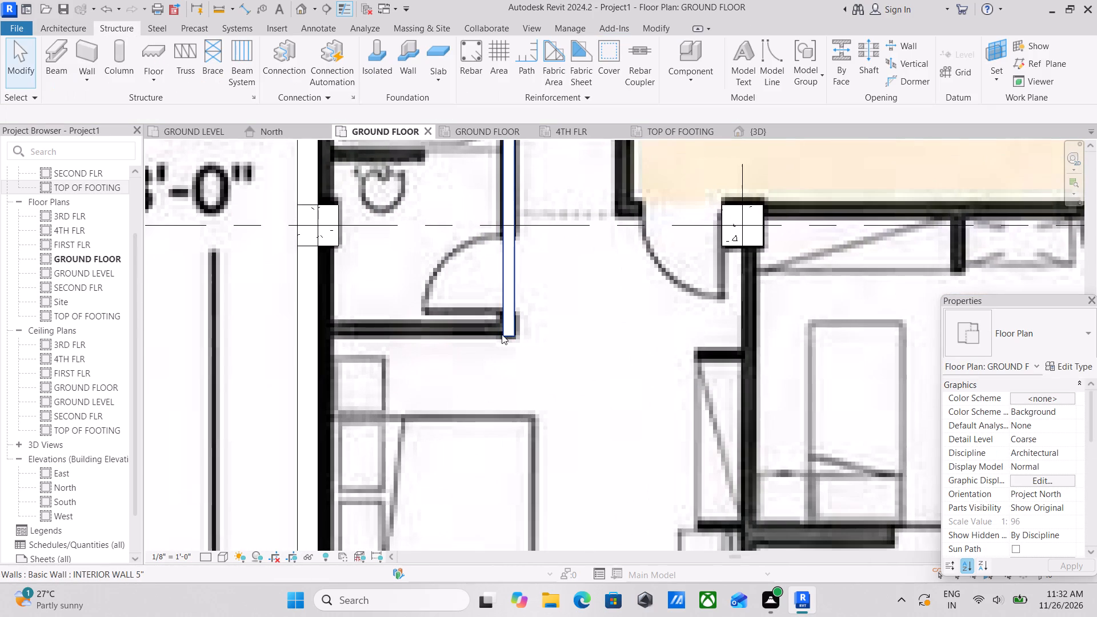
Draw an INTERIOR WALL 5" with flipped orientation along the bathroom's lower edge, from the vertical partition's end to the exterior wall on grid AA.
scroll(504, 339, up, 3)
key(w)
key(a)
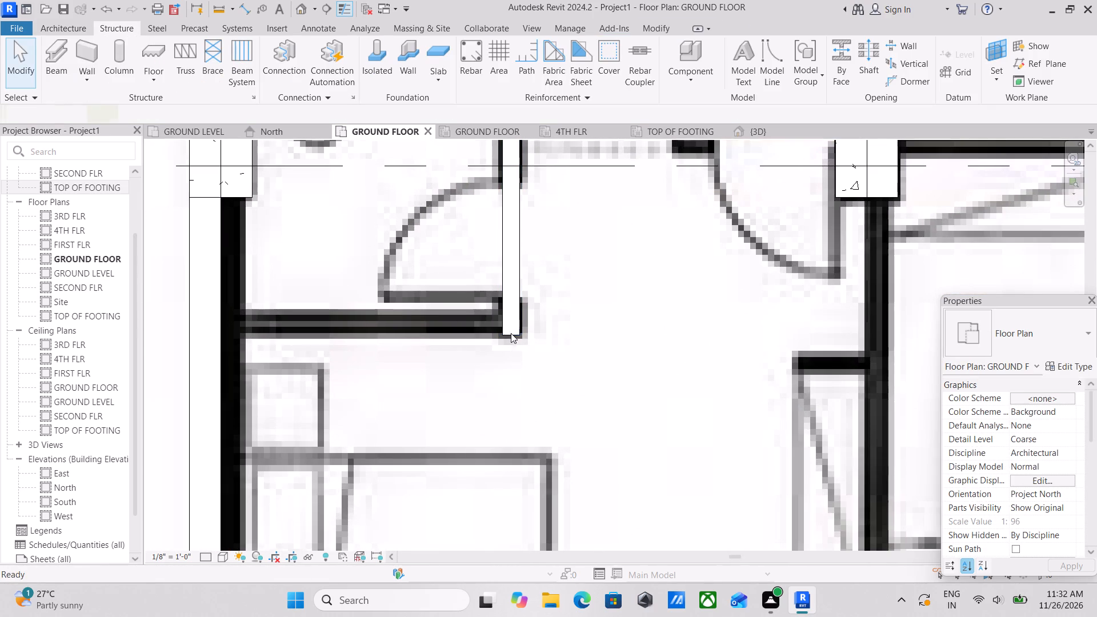
click(502, 336)
middle_drag(331, 338, 417, 347)
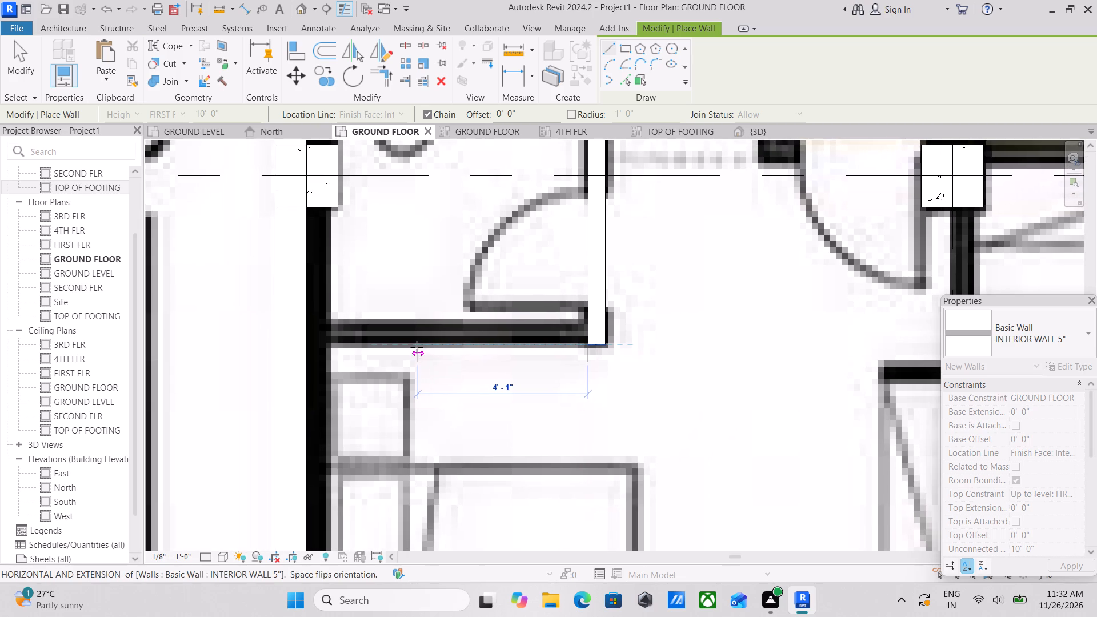
key(space)
middle_drag(379, 352, 495, 361)
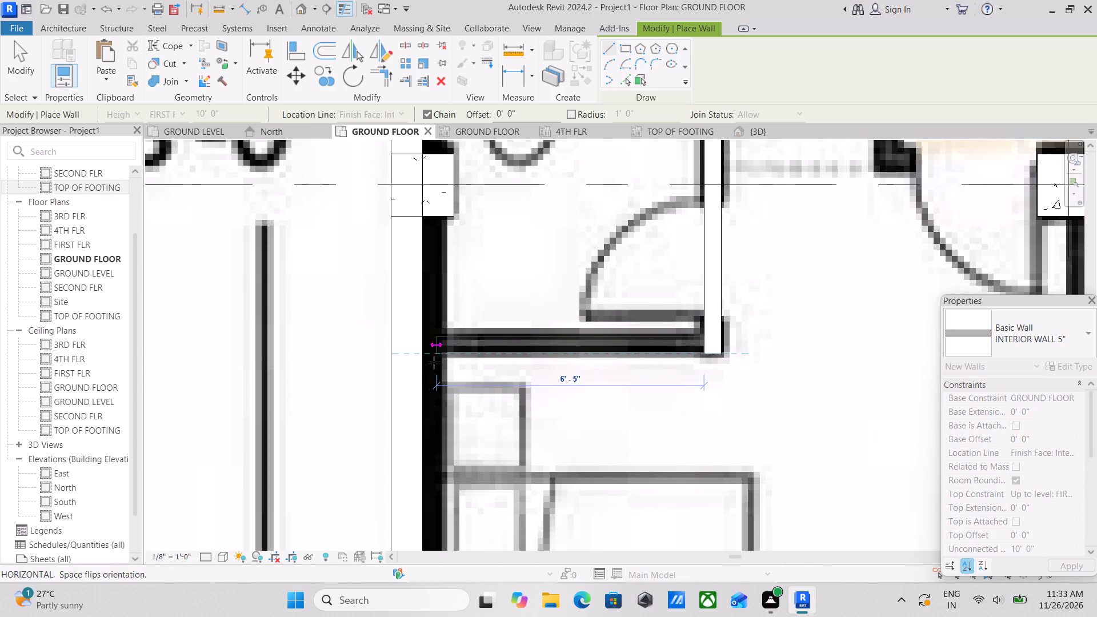
click(424, 361)
key(Escape)
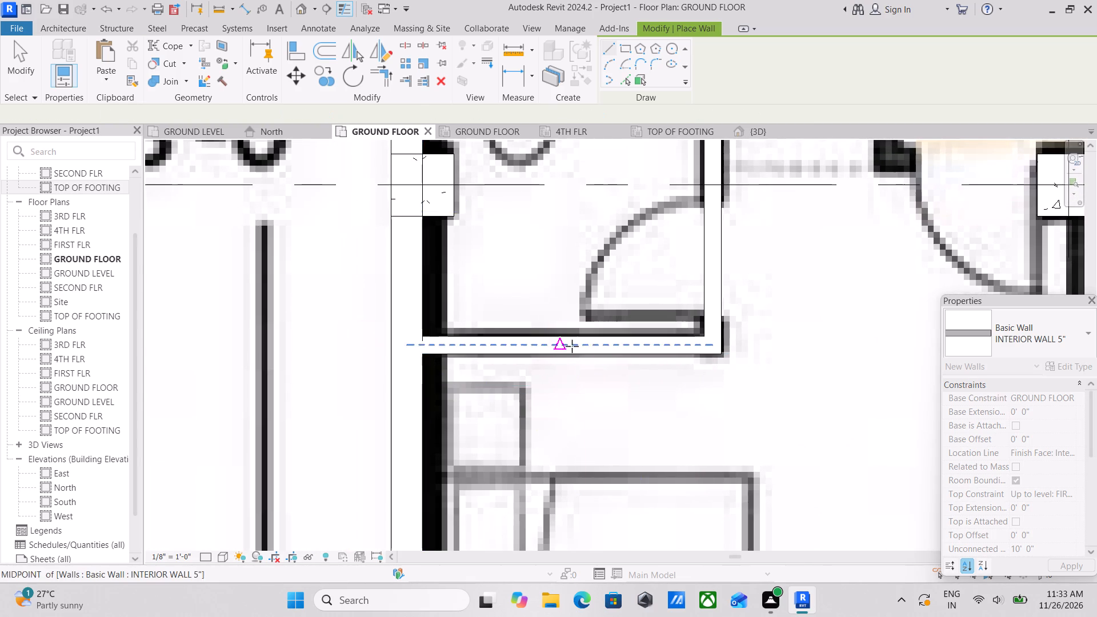
scroll(586, 341, down, 3)
key(Escape)
Draw a horizontal INTERIOR WALL 5" across the bathroom between tub and toilet, from the exterior wall to the vertical partition.
scroll(682, 344, down, 3)
middle_drag(675, 344, 502, 367)
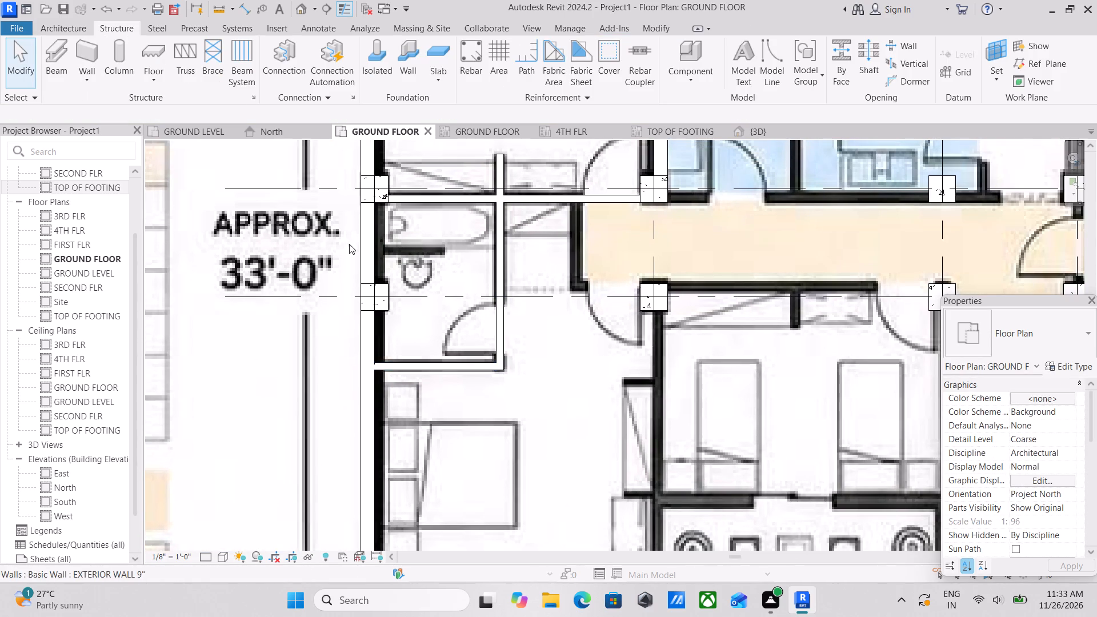
scroll(349, 242, up, 3)
scroll(405, 237, up, 2)
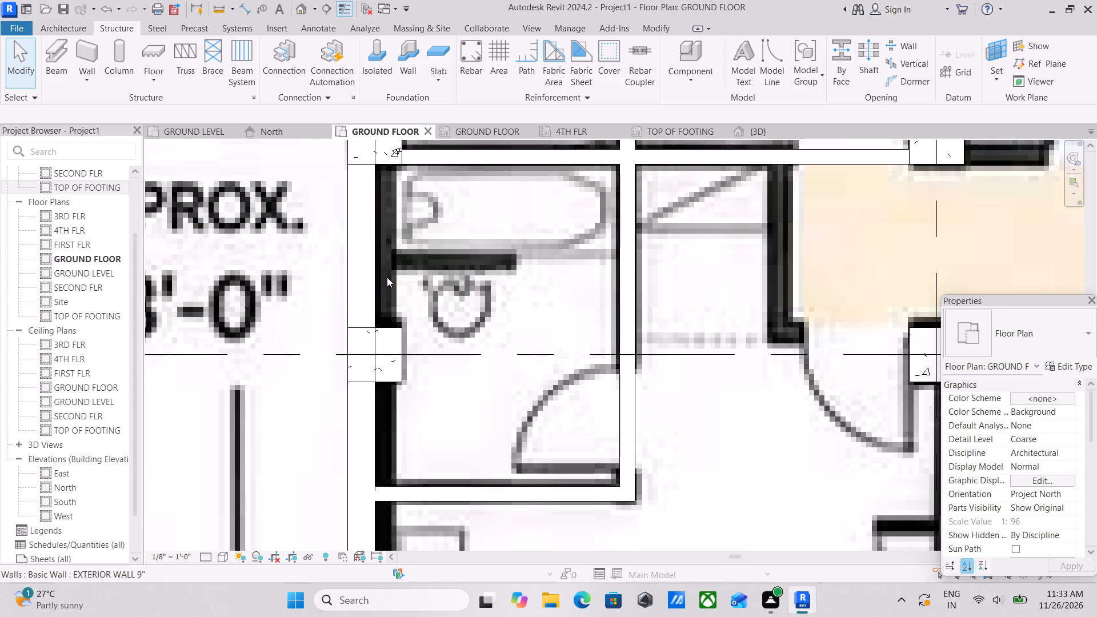
text(WA)
click(371, 270)
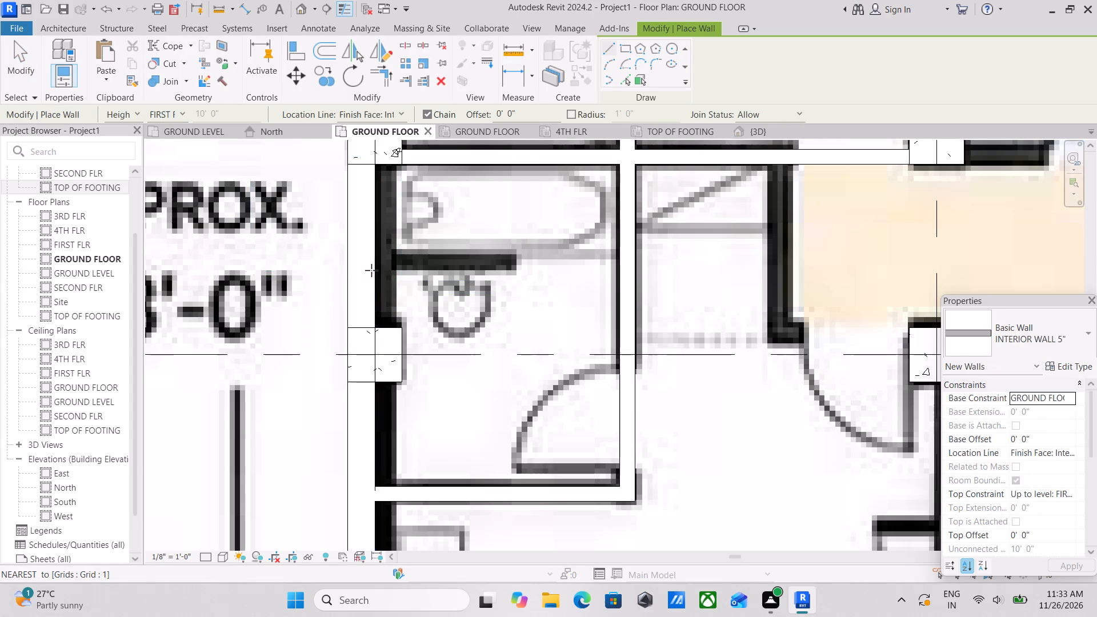
middle_drag(539, 269, 461, 269)
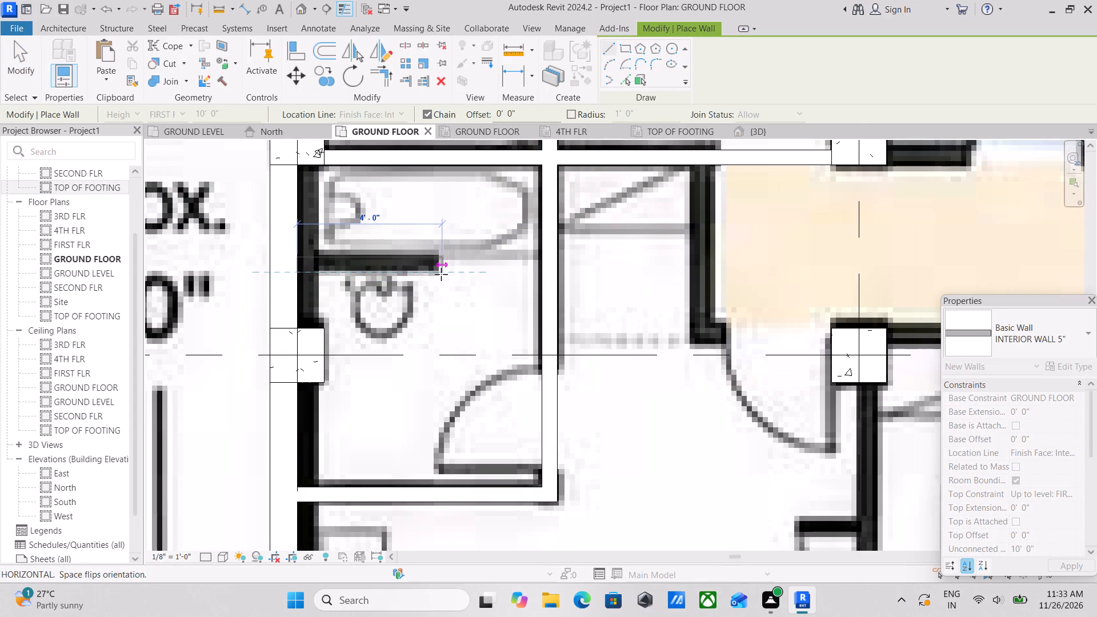
click(538, 274)
key(Escape)
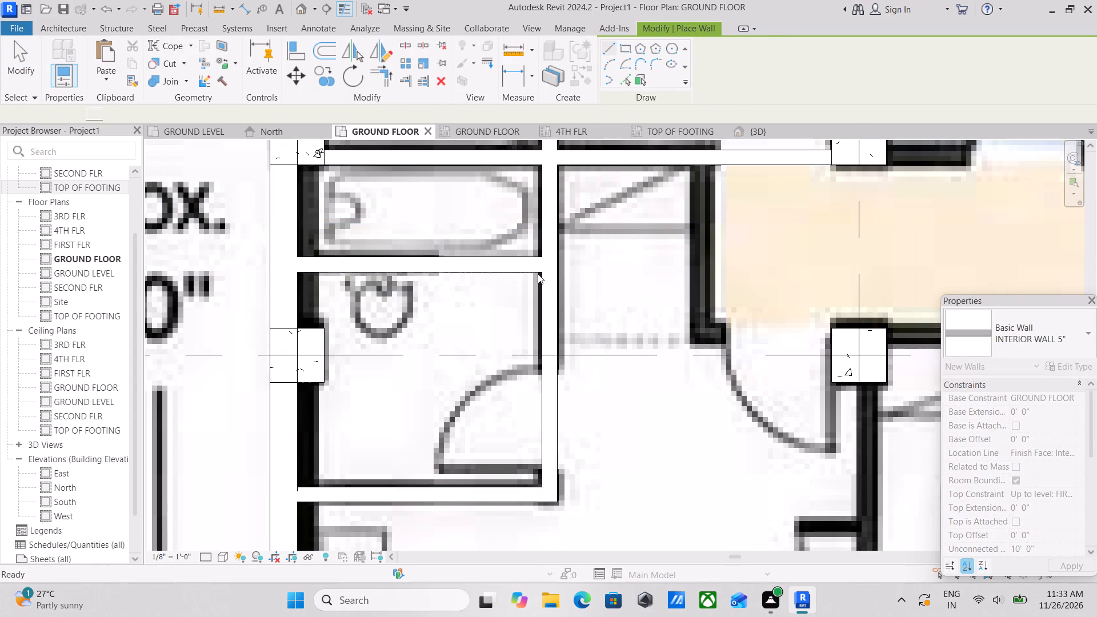
Draw a vertical INTERIOR WALL 5" about 14'-3" long between the lower-left bedroom and twin bedroom, from the bottom perimeter column to the corridor column.
scroll(538, 274, down, 7)
middle_drag(533, 307, 437, 283)
scroll(516, 283, down, 2)
middle_drag(517, 286, 432, 232)
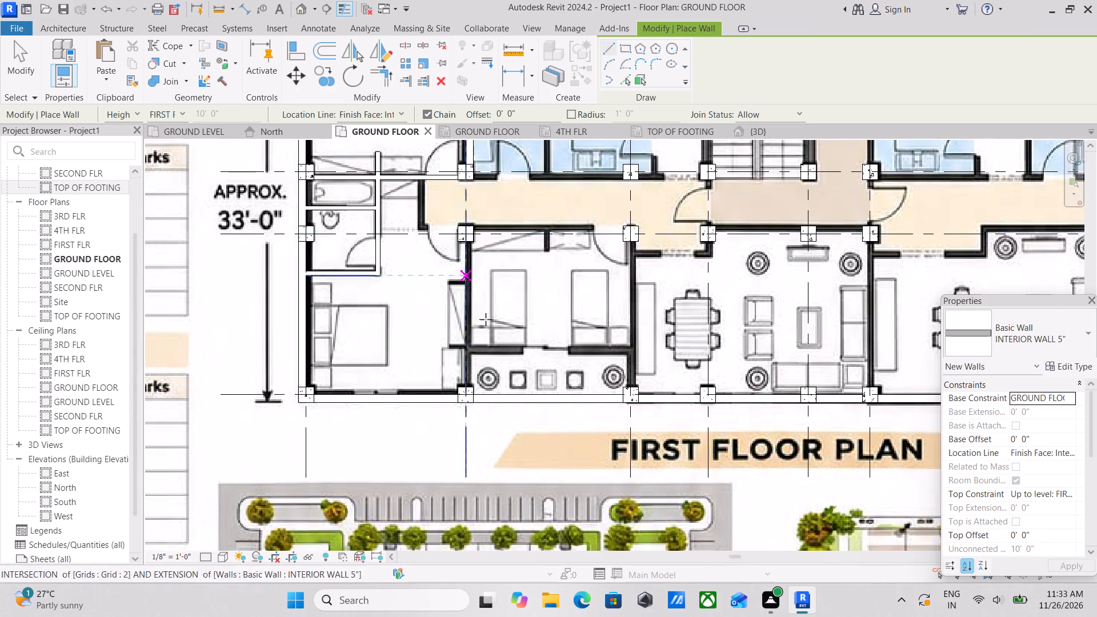
scroll(458, 375, up, 3)
scroll(406, 317, down, 2)
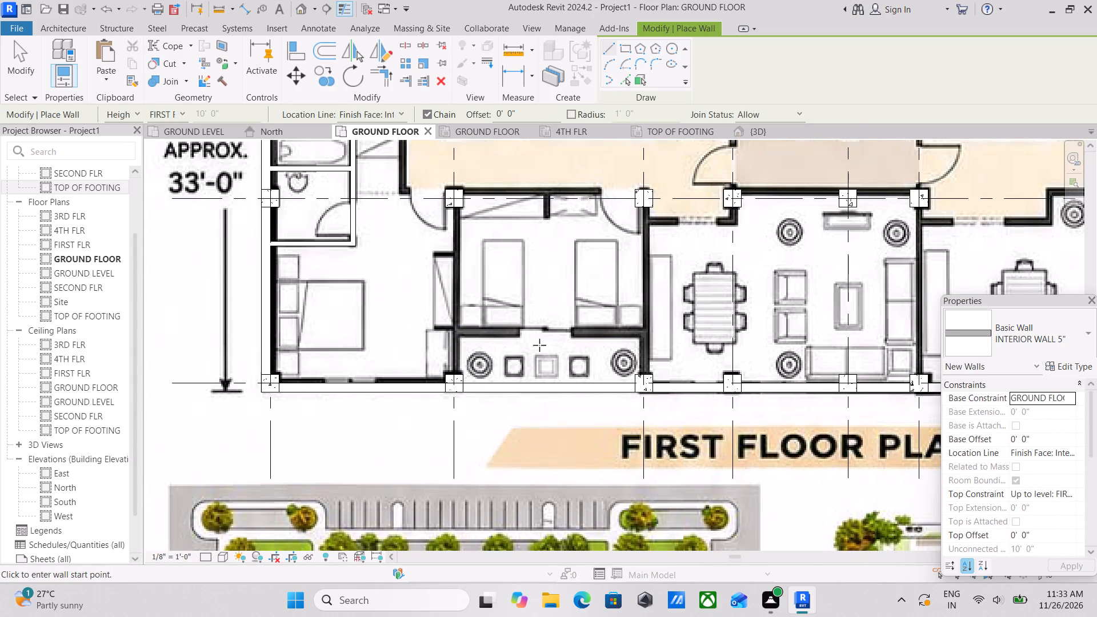
scroll(438, 311, down, 1)
middle_drag(438, 311, 452, 369)
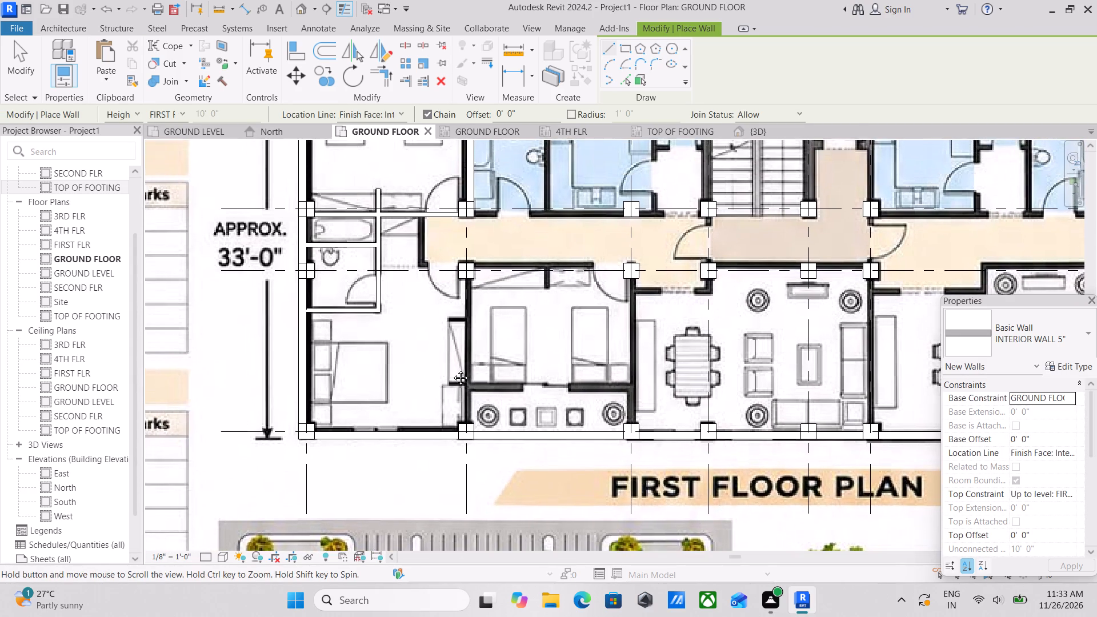
middle_drag(452, 369, 461, 350)
scroll(471, 401, up, 3)
scroll(509, 374, up, 2)
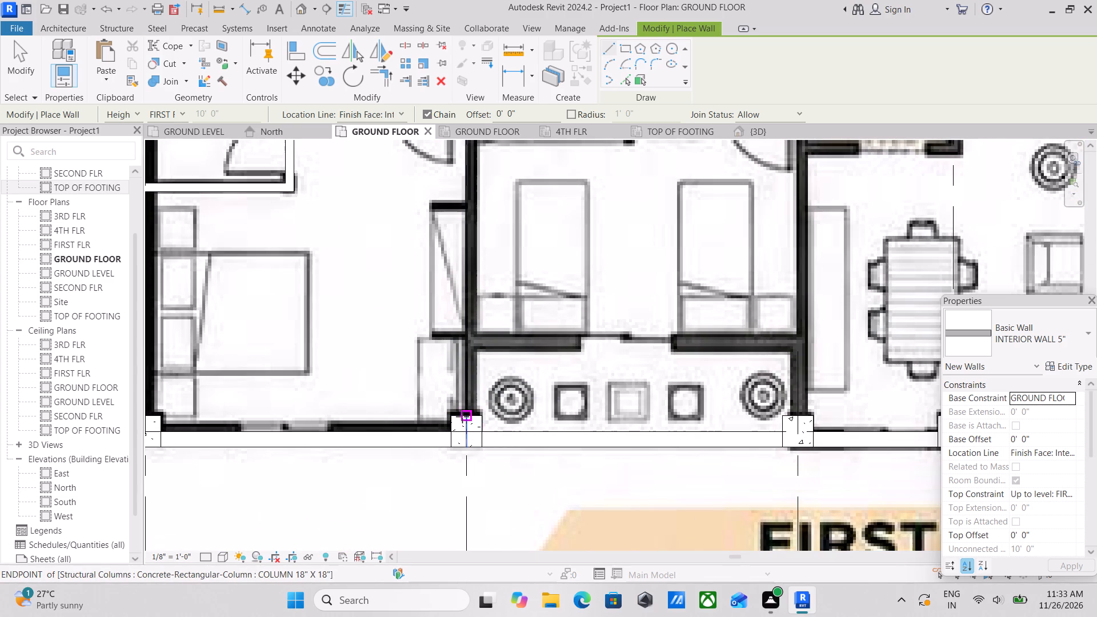
scroll(461, 416, down, 2)
middle_drag(461, 416, 469, 432)
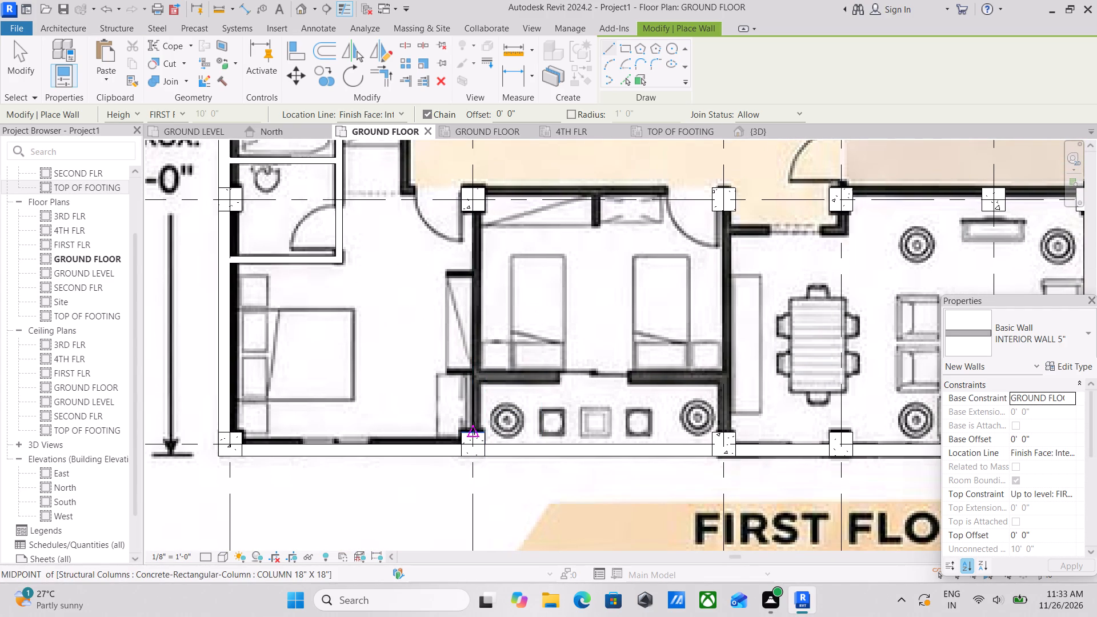
scroll(482, 431, down, 7)
middle_drag(482, 430, 417, 262)
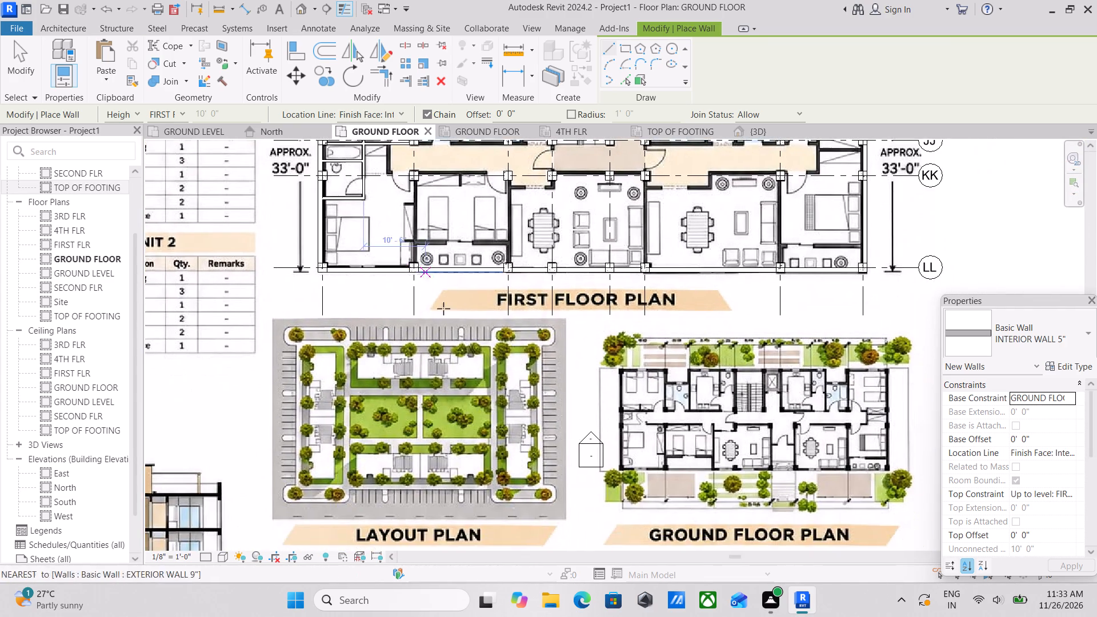
scroll(648, 494, up, 2)
scroll(505, 344, down, 1)
middle_drag(502, 343, 502, 348)
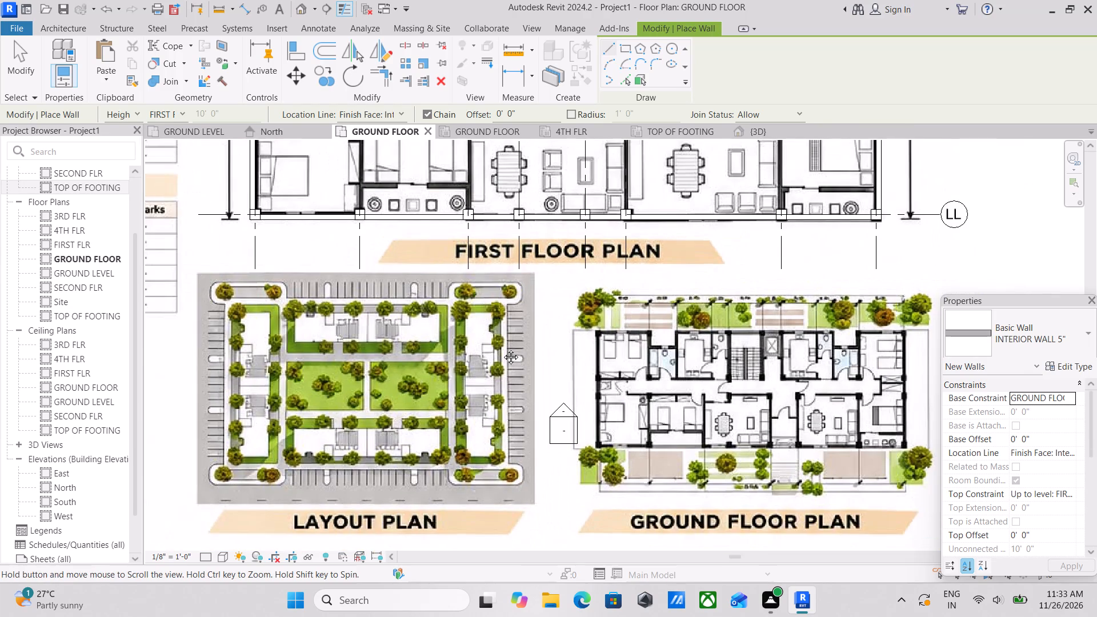
middle_drag(502, 348, 513, 459)
scroll(440, 339, up, 3)
scroll(297, 295, up, 3)
middle_drag(300, 298, 377, 378)
scroll(431, 399, up, 2)
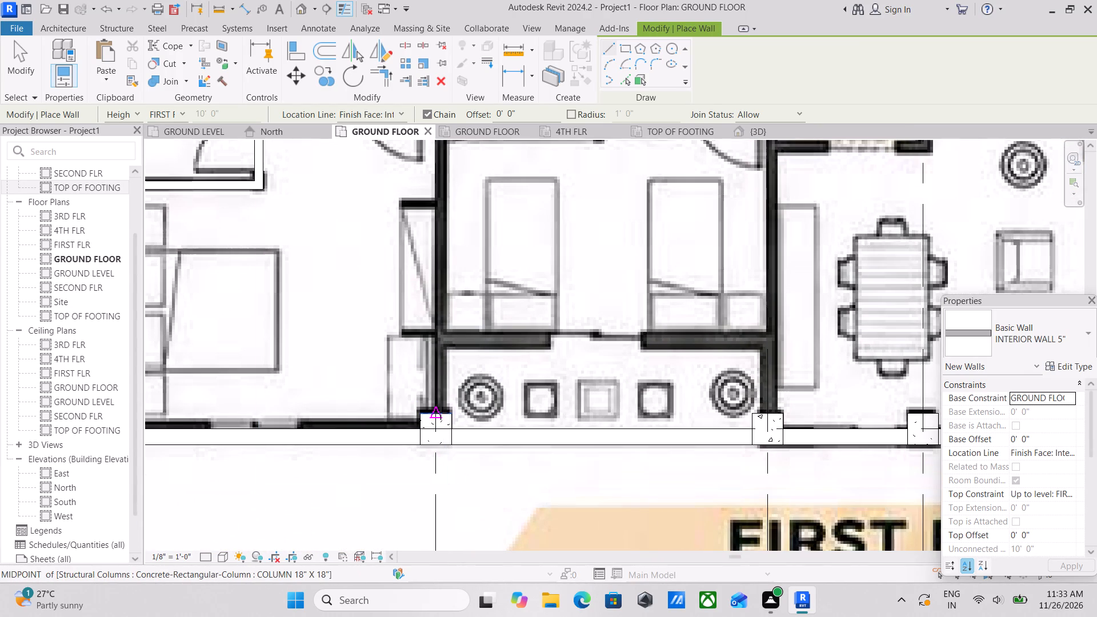
scroll(441, 412, up, 6)
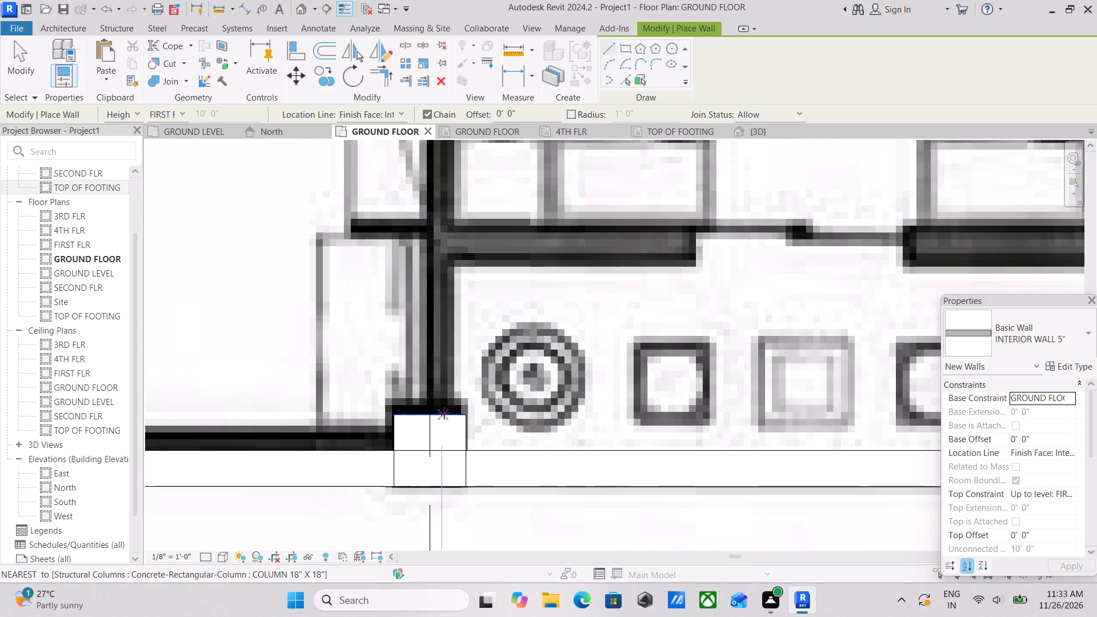
click(450, 416)
middle_drag(447, 300, 461, 394)
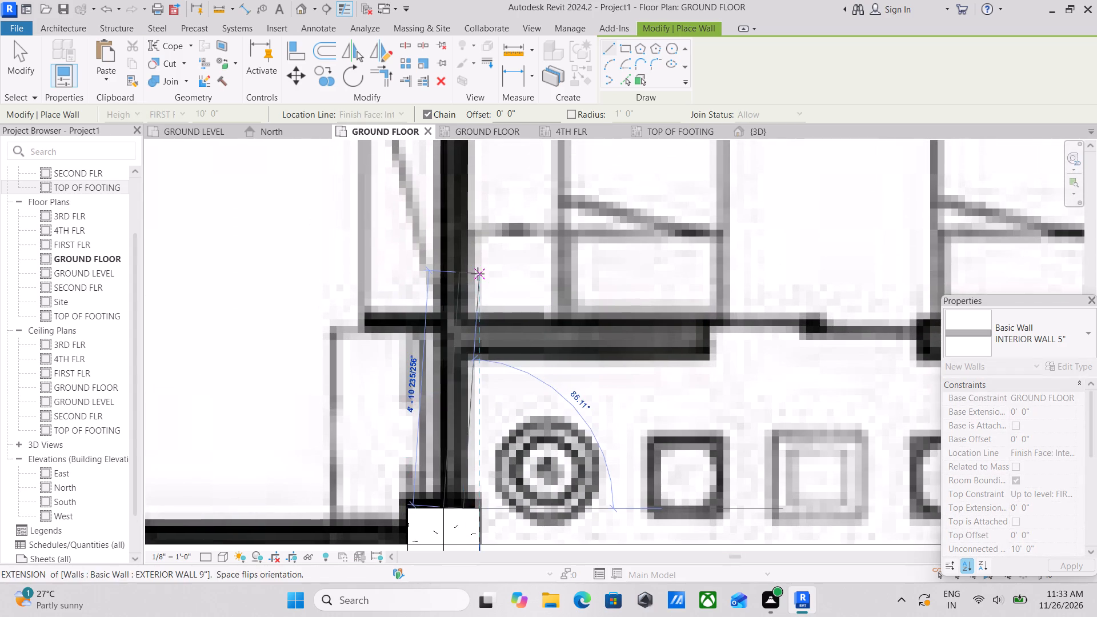
middle_drag(478, 274, 466, 405)
scroll(466, 405, up, 1)
scroll(442, 291, down, 4)
middle_drag(442, 291, 435, 371)
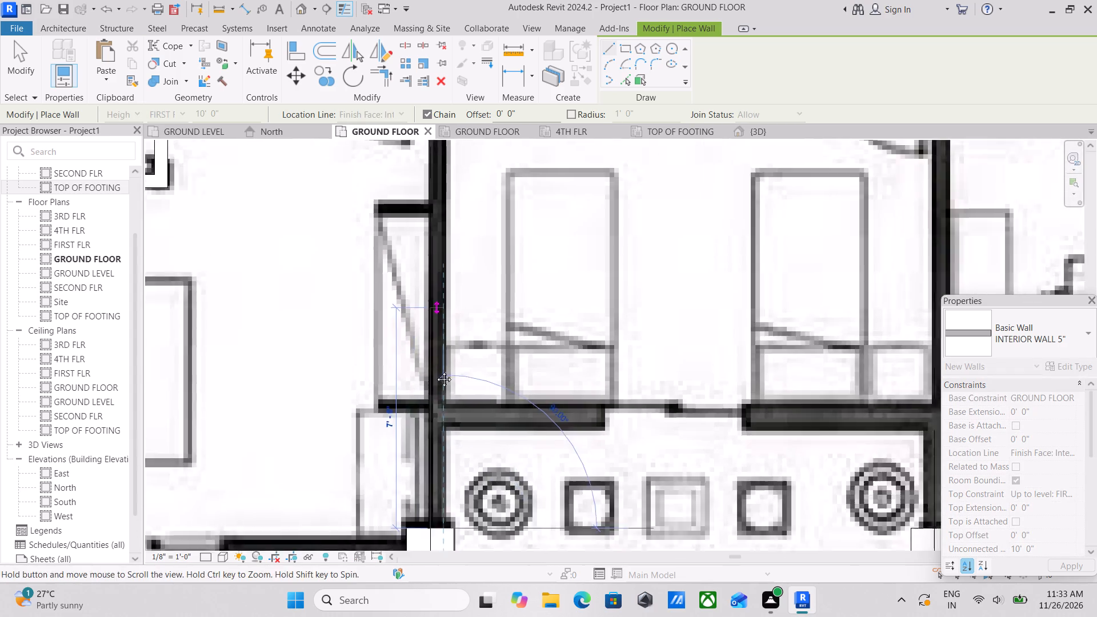
middle_drag(435, 371, 447, 455)
middle_drag(467, 285, 455, 372)
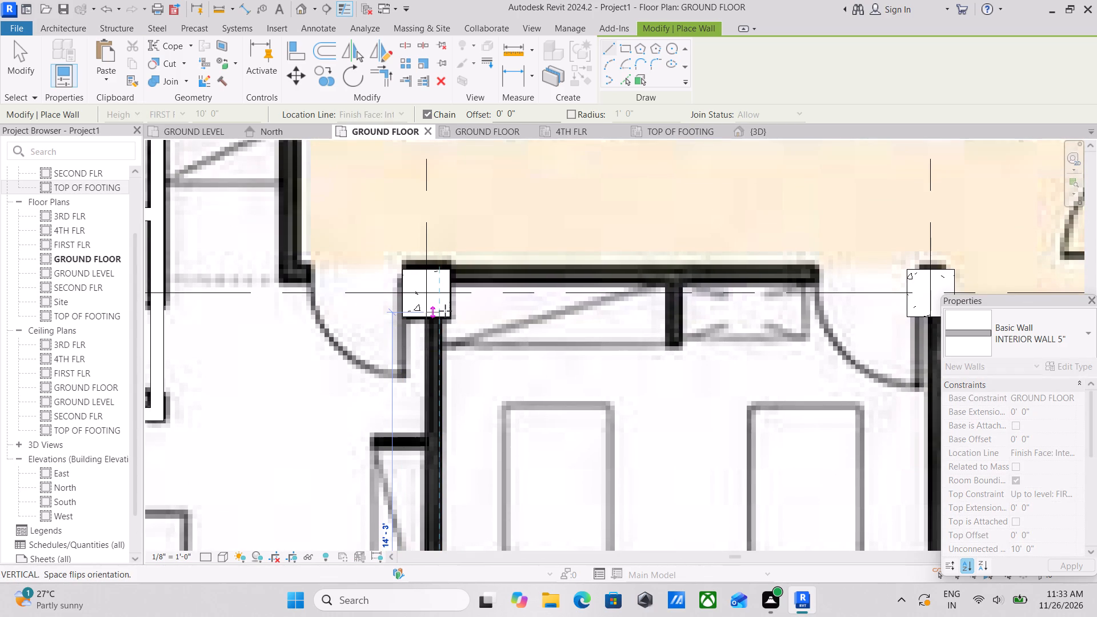
click(442, 319)
key(Escape)
Draw a horizontal INTERIOR WALL 5" along the twin bedroom's corridor side, from its right-hand column to its left-hand column.
scroll(454, 339, down, 3)
middle_drag(466, 360, 419, 272)
middle_drag(471, 451, 326, 394)
middle_drag(489, 343, 511, 495)
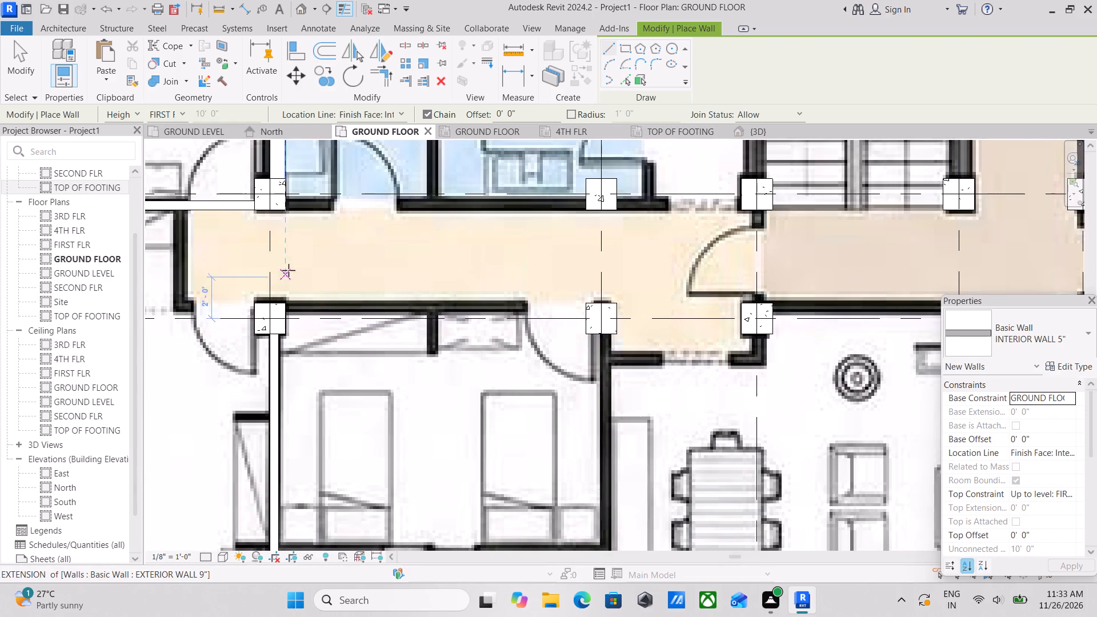
scroll(283, 263, up, 3)
middle_drag(518, 342, 377, 378)
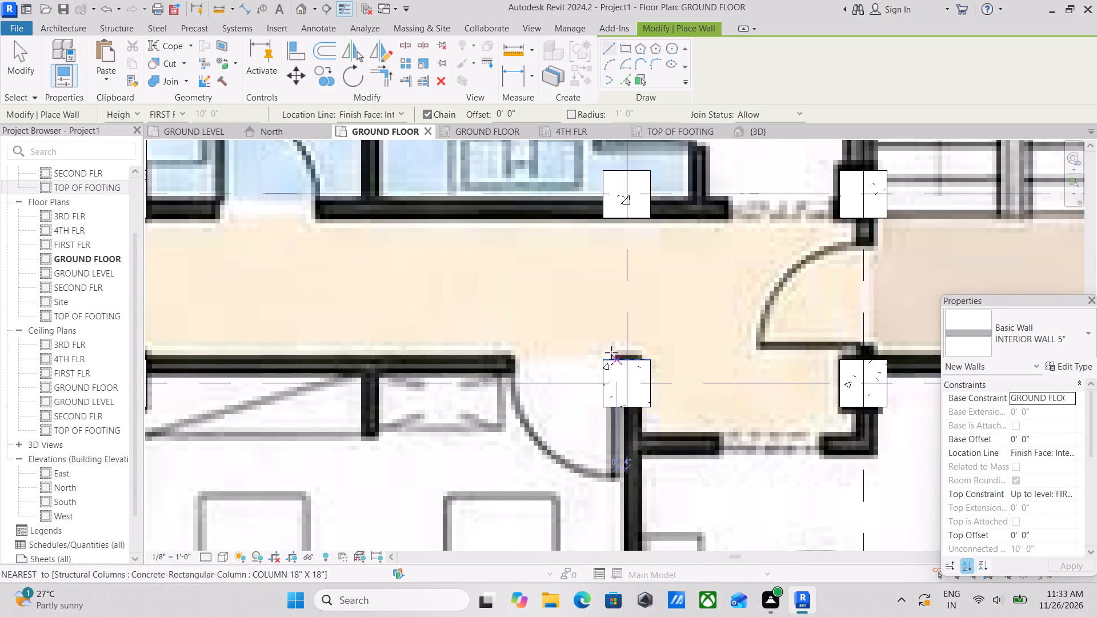
click(604, 364)
middle_drag(418, 352, 540, 360)
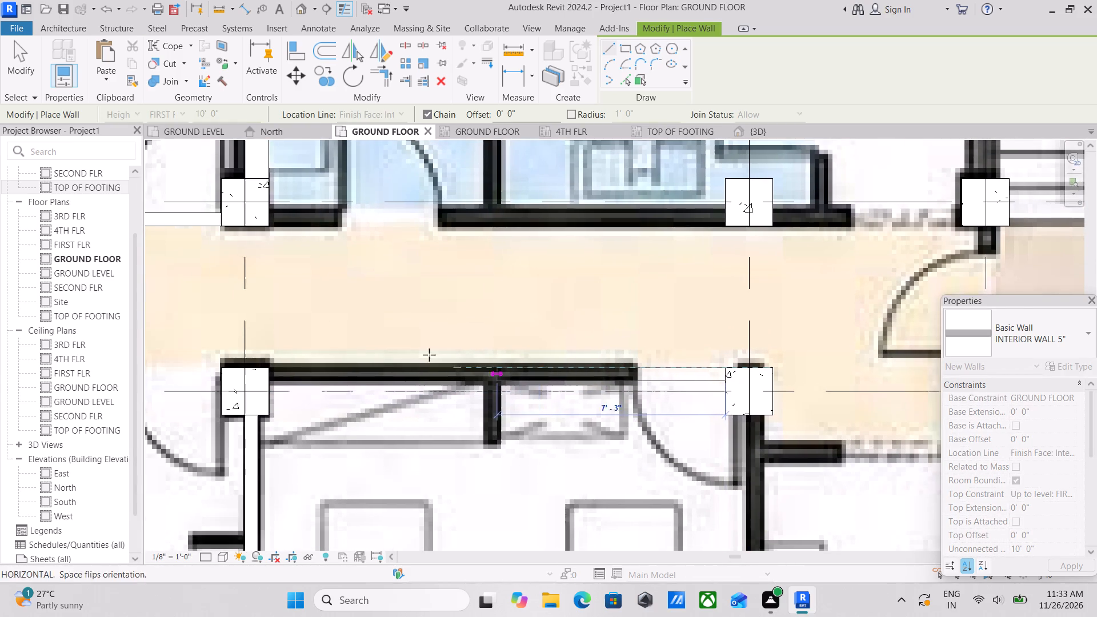
middle_drag(359, 350, 486, 373)
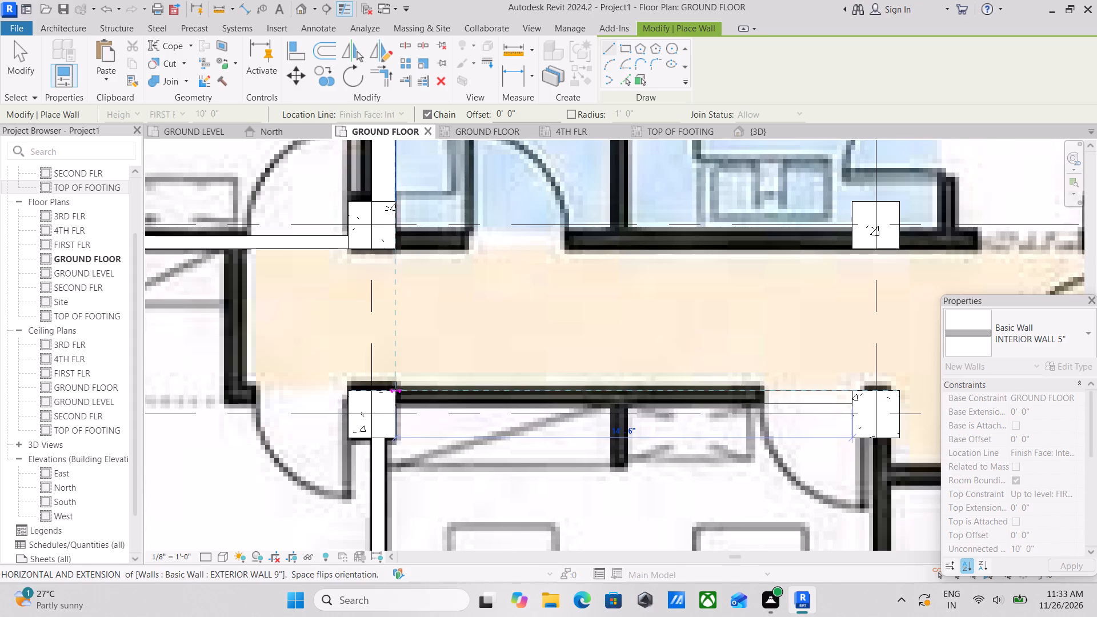
click(396, 388)
key(Escape)
Draw a short vertical INTERIOR WALL 5" for the twin bedroom's closet divider, down from the corridor-side wall.
scroll(552, 383, down, 2)
middle_drag(552, 383, 443, 293)
scroll(501, 285, down, 2)
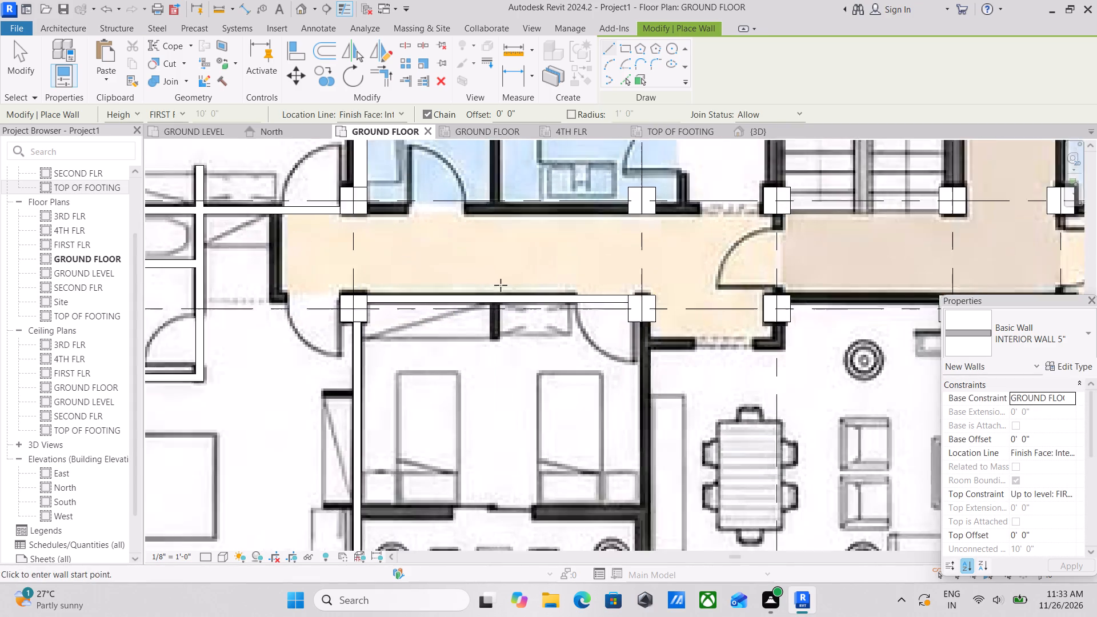
scroll(501, 285, down, 2)
scroll(493, 298, up, 4)
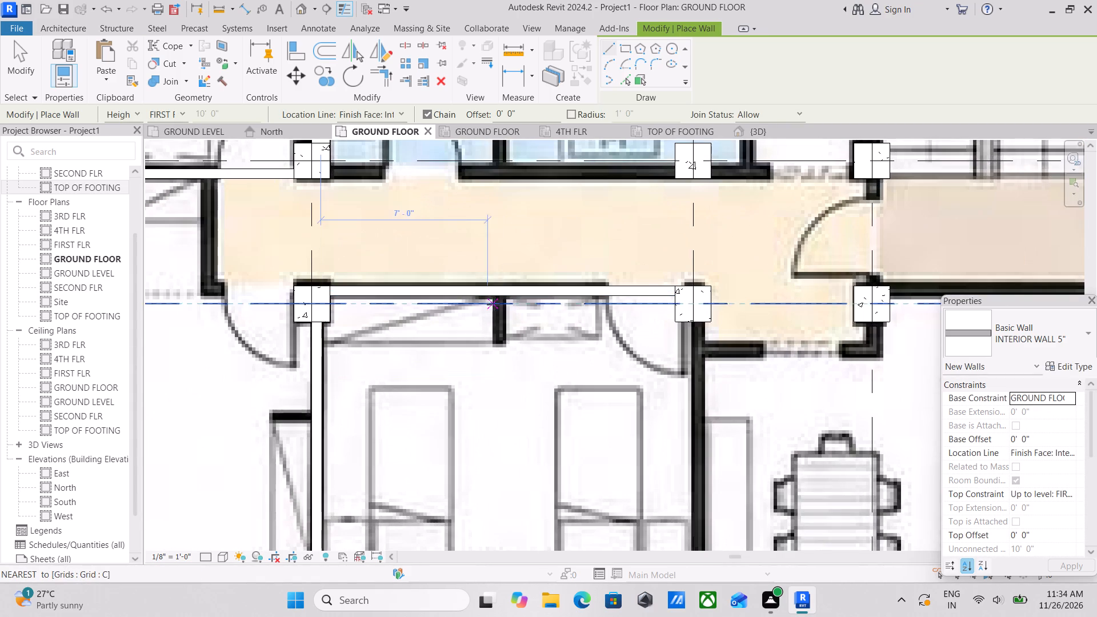
scroll(493, 305, up, 3)
click(495, 289)
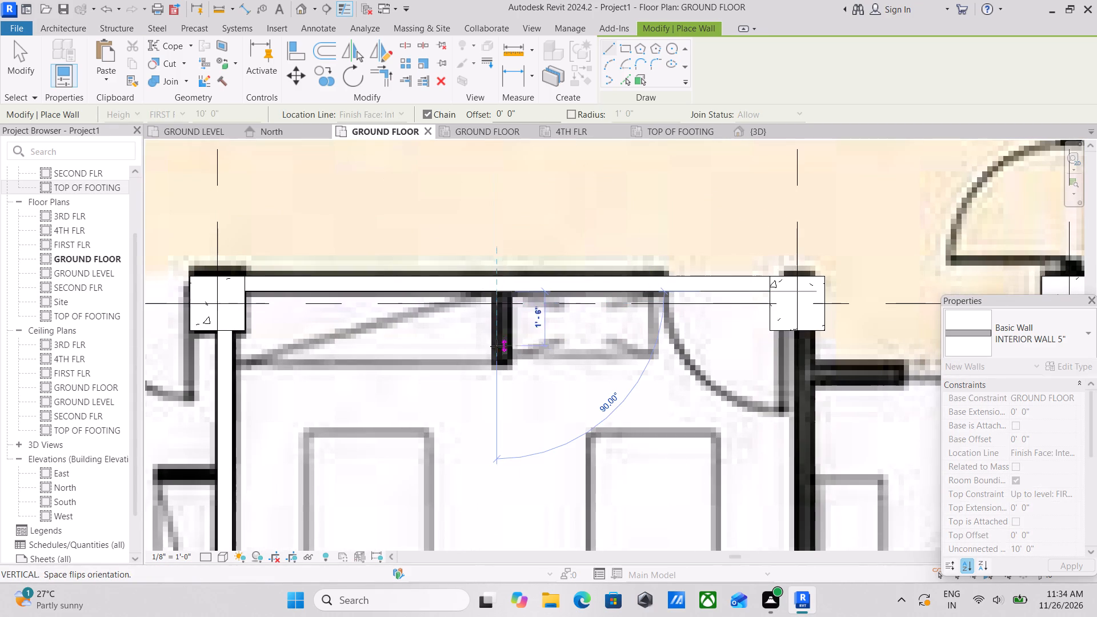
click(495, 365)
key(Escape)
Draw a vertical INTERIOR WALL 5" between the twin bedroom and dining area, from the bottom perimeter column up to the corridor column.
scroll(515, 352, down, 5)
middle_drag(550, 366, 442, 235)
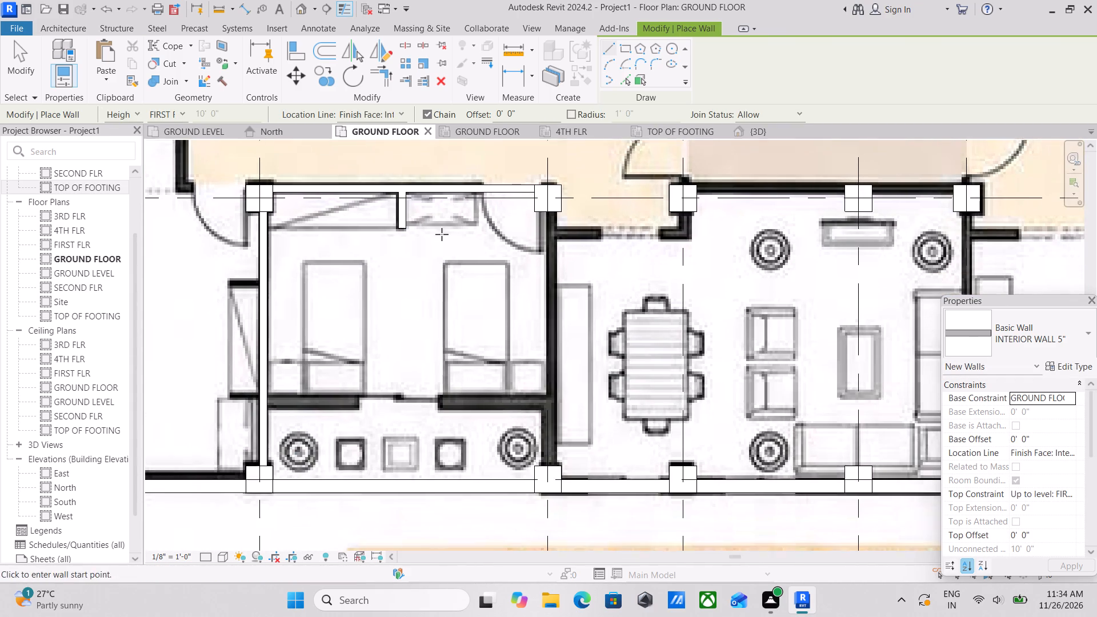
scroll(512, 334, down, 1)
middle_drag(509, 331, 485, 294)
scroll(485, 294, down, 1)
scroll(541, 406, up, 3)
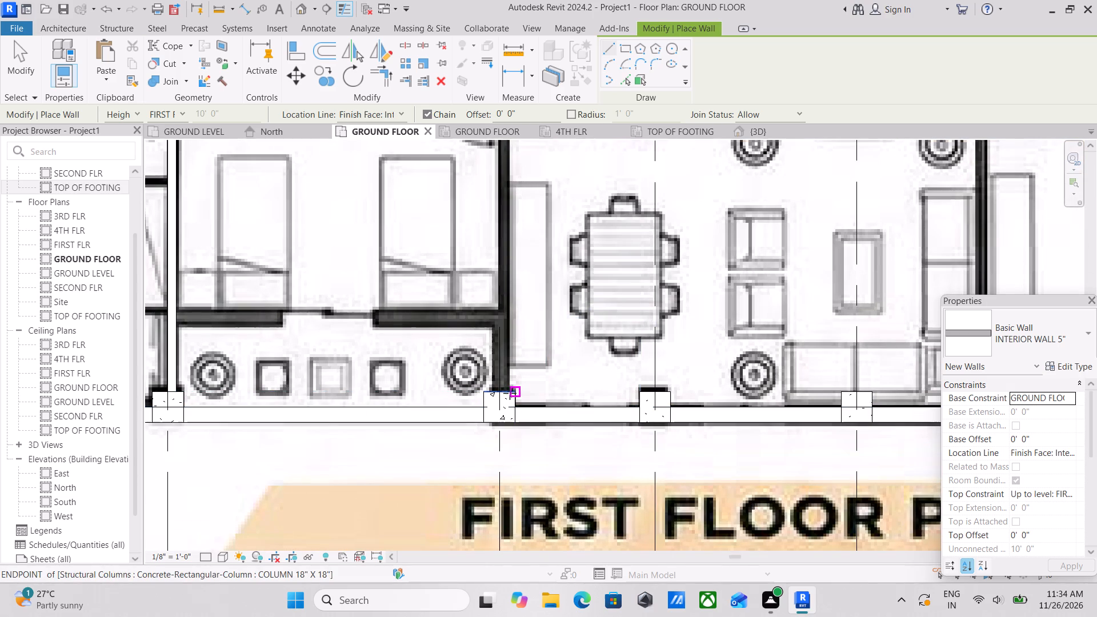
scroll(506, 393, up, 3)
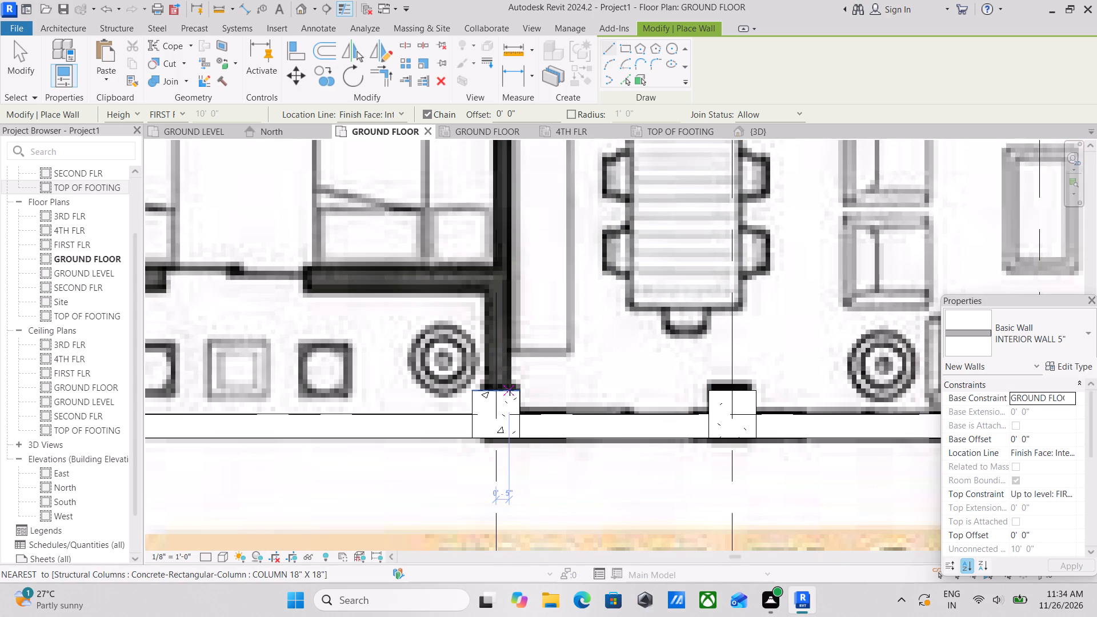
click(508, 389)
middle_drag(506, 226, 499, 345)
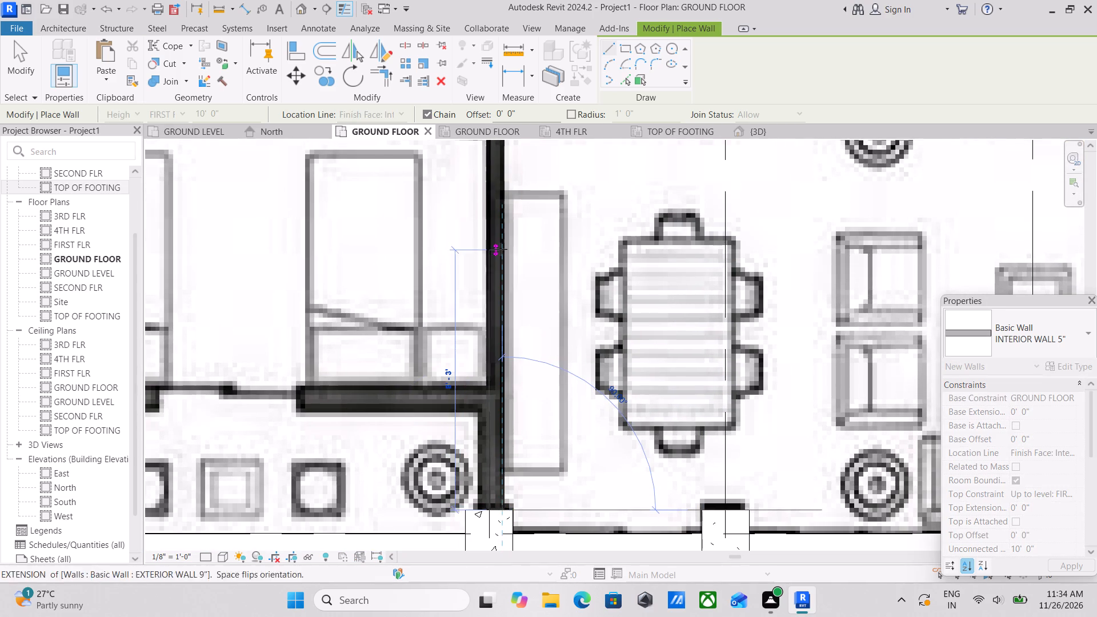
middle_drag(501, 249, 495, 427)
middle_drag(517, 279, 499, 366)
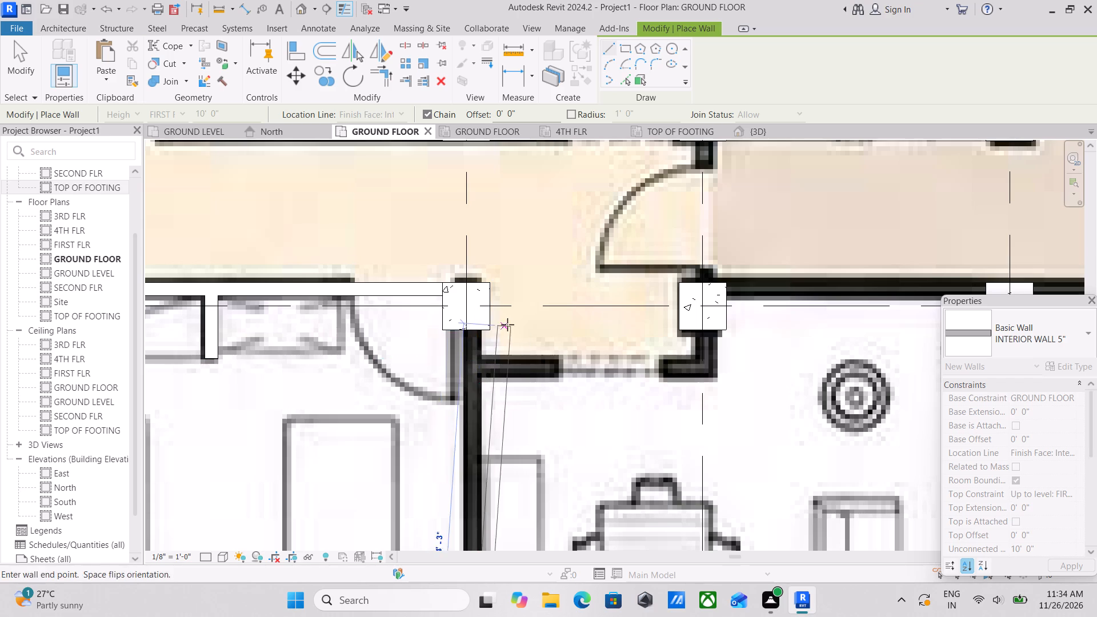
middle_drag(484, 330, 483, 215)
scroll(483, 213, down, 1)
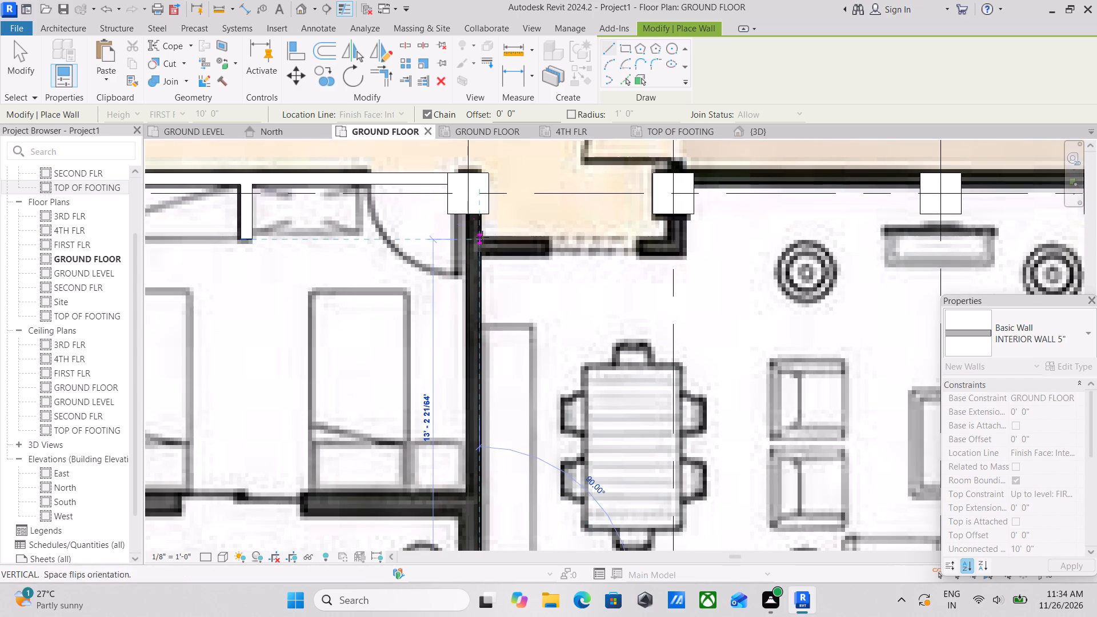
click(483, 215)
key(Escape)
Draw a horizontal EXTERIOR WALL 9" about 15'-7" long between the twin bedroom and its balcony, from the left partition to the right partition.
scroll(483, 215, down, 5)
middle_drag(359, 263, 415, 252)
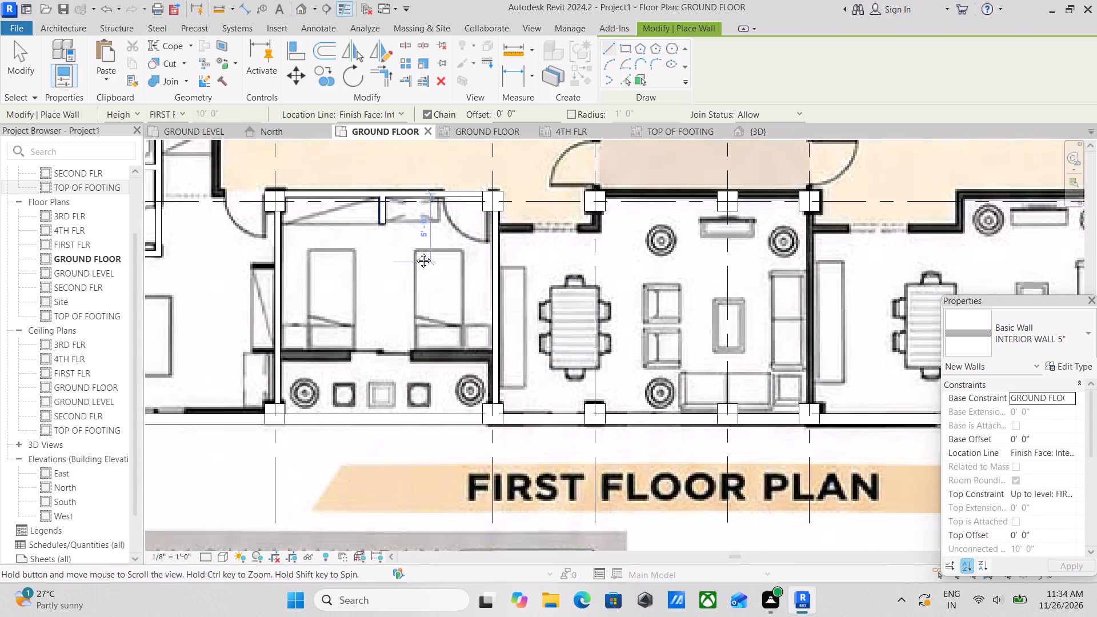
middle_drag(415, 252, 471, 243)
click(1022, 350)
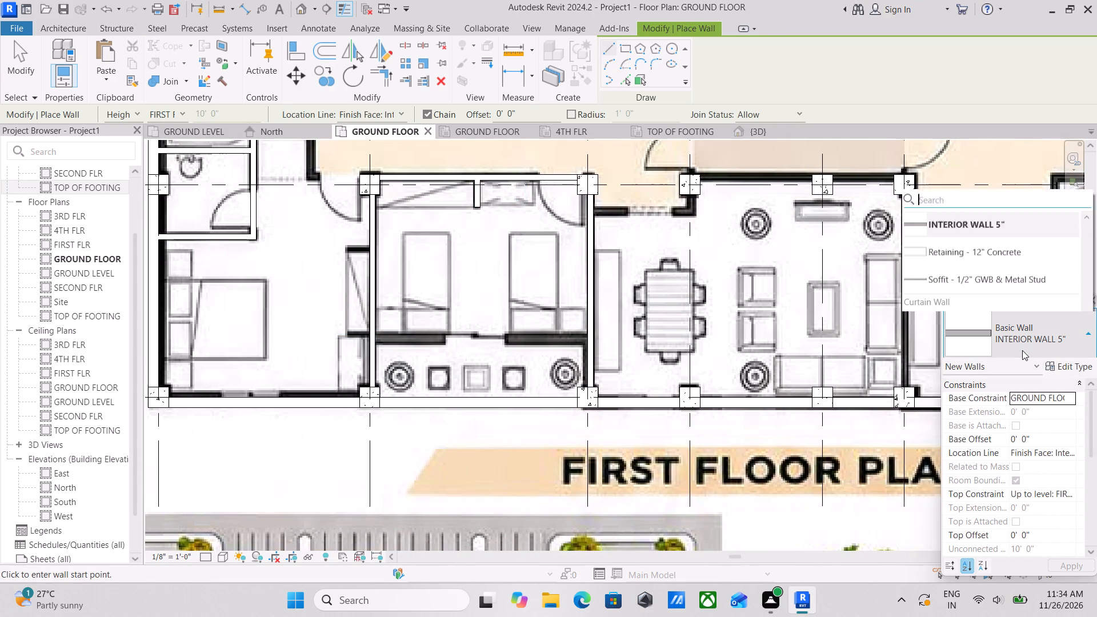
scroll(950, 89, up, 2)
scroll(942, 159, down, 1)
scroll(944, 149, up, 1)
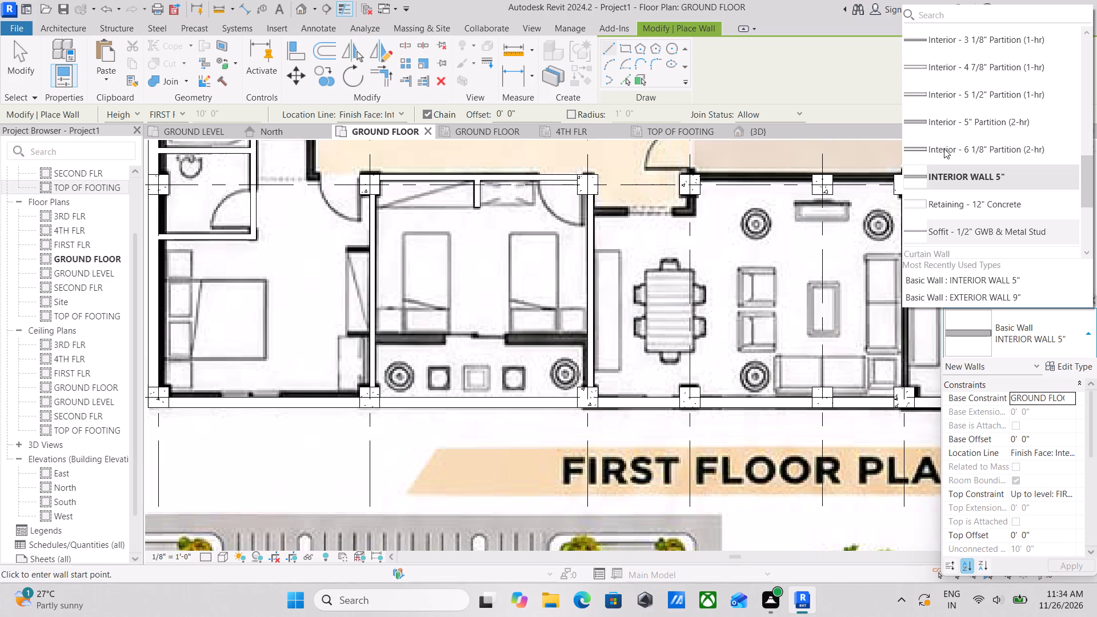
scroll(946, 142, up, 4)
scroll(945, 140, down, 5)
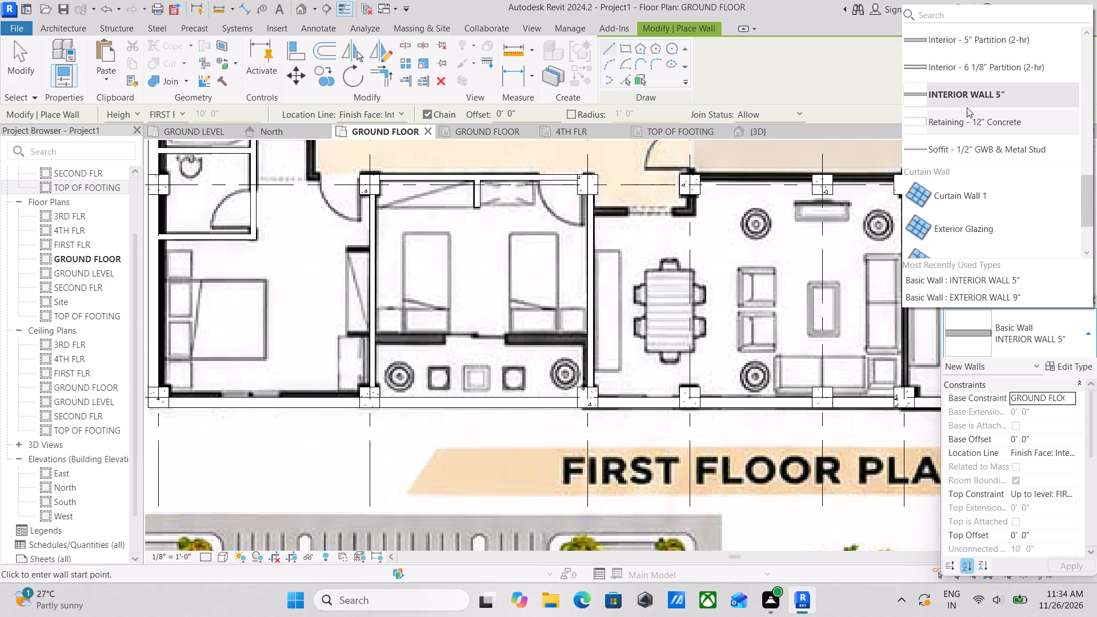
scroll(962, 123, down, 1)
scroll(974, 186, down, 3)
scroll(975, 199, up, 8)
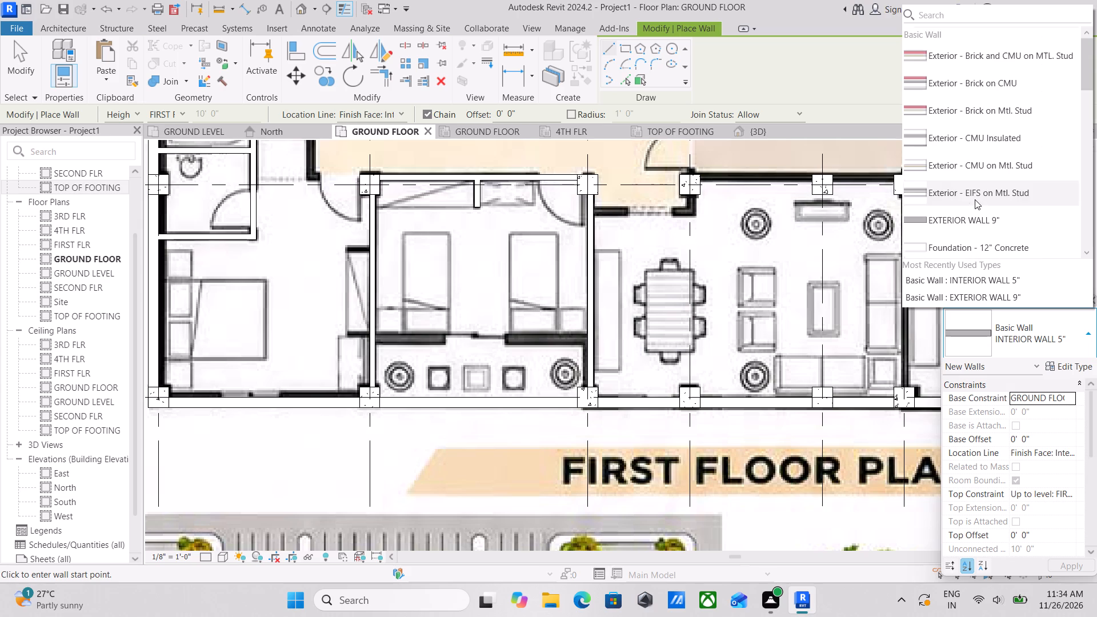
click(967, 211)
scroll(436, 317, up, 1)
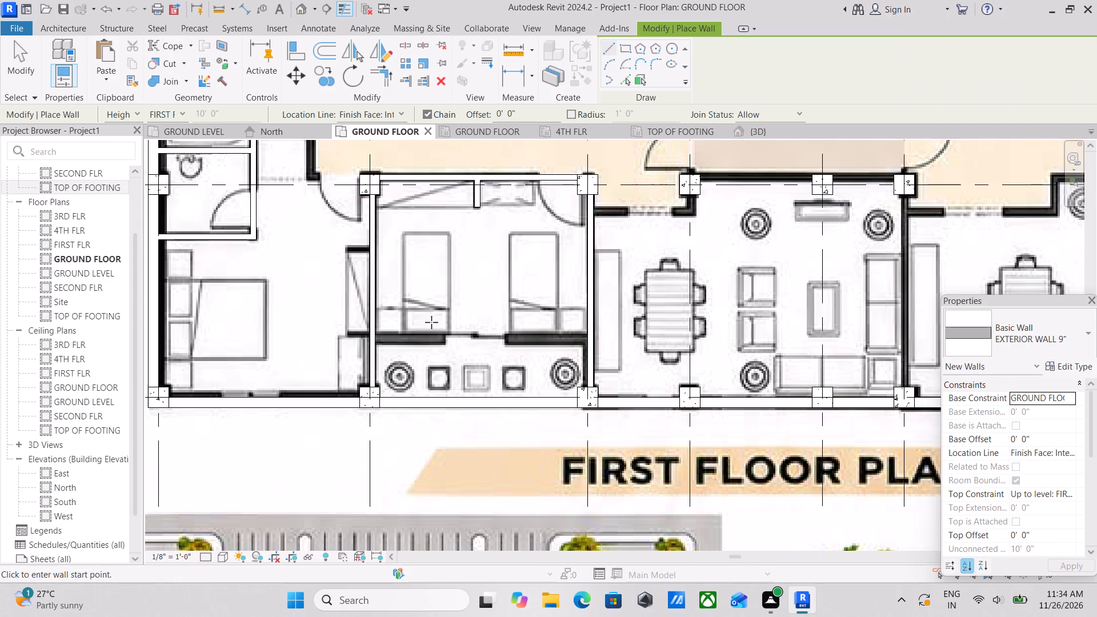
scroll(431, 322, up, 2)
middle_drag(395, 335, 563, 305)
scroll(563, 305, up, 1)
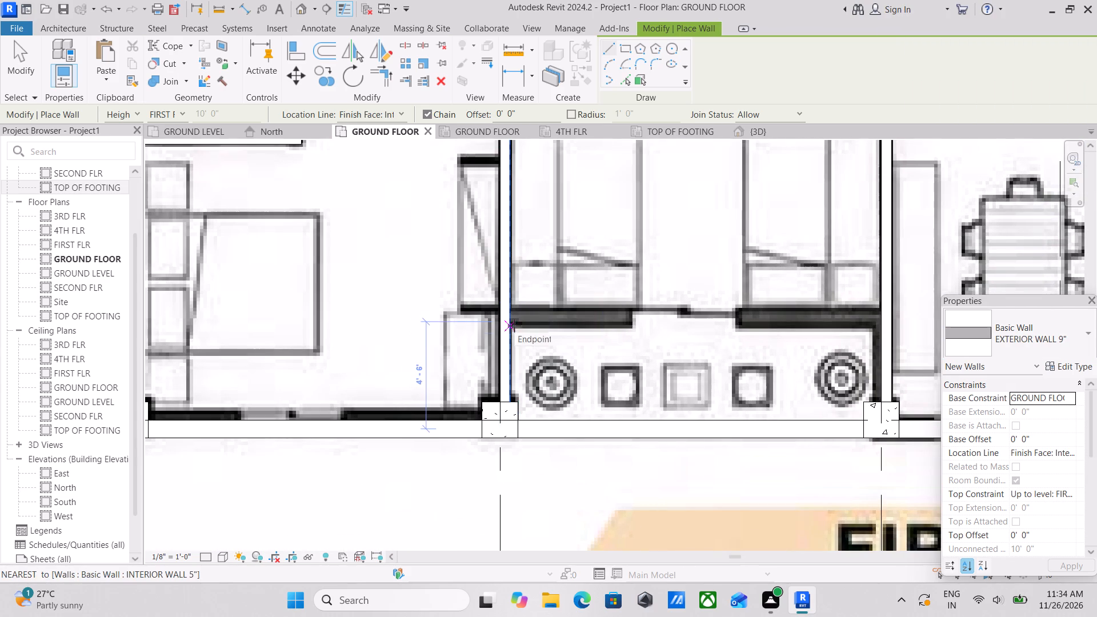
click(510, 324)
middle_drag(634, 310, 507, 304)
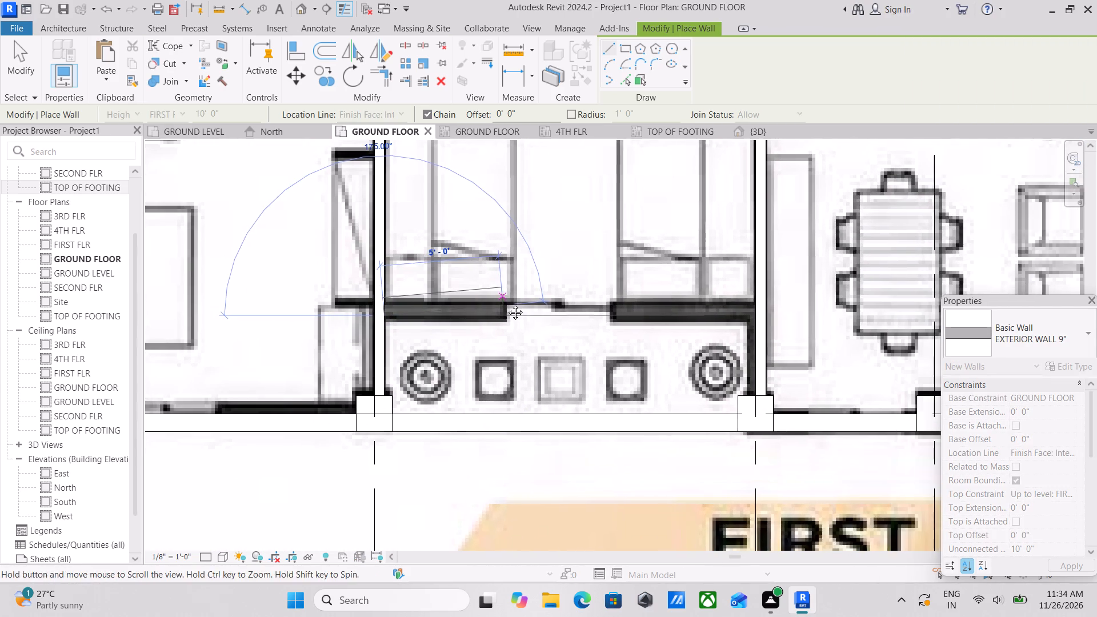
middle_drag(507, 304, 506, 304)
middle_drag(624, 307, 495, 308)
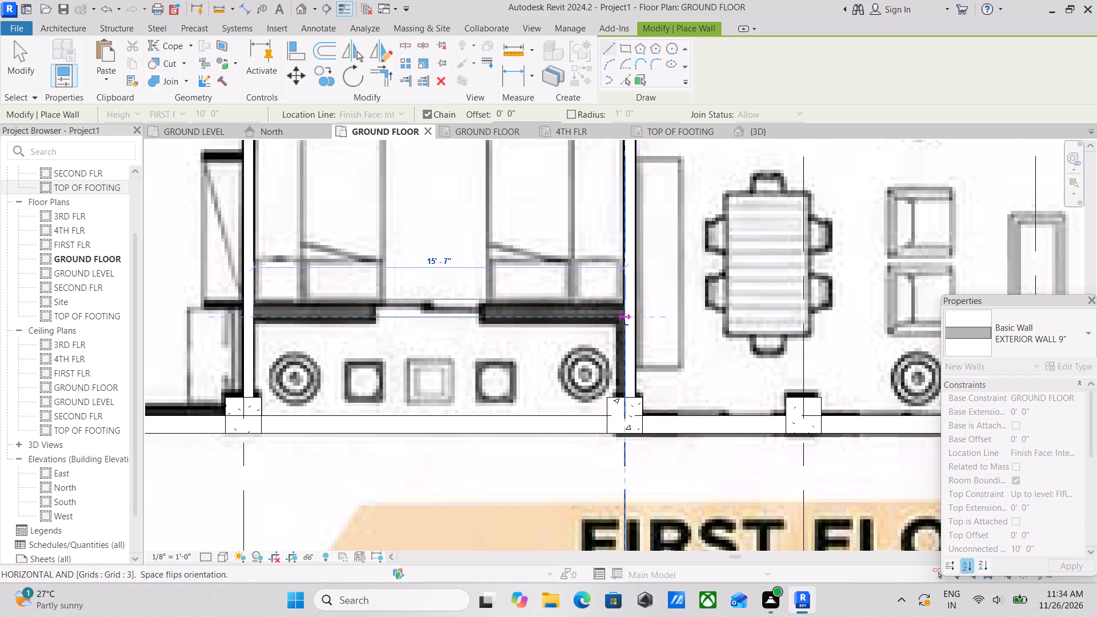
click(622, 324)
key(Escape)
Draw a vertical EXTERIOR WALL 9" between the dining and seating areas, from the corridor column down to the bottom perimeter column.
scroll(622, 324, down, 3)
middle_drag(622, 324, 418, 311)
scroll(499, 300, down, 3)
middle_drag(499, 300, 498, 354)
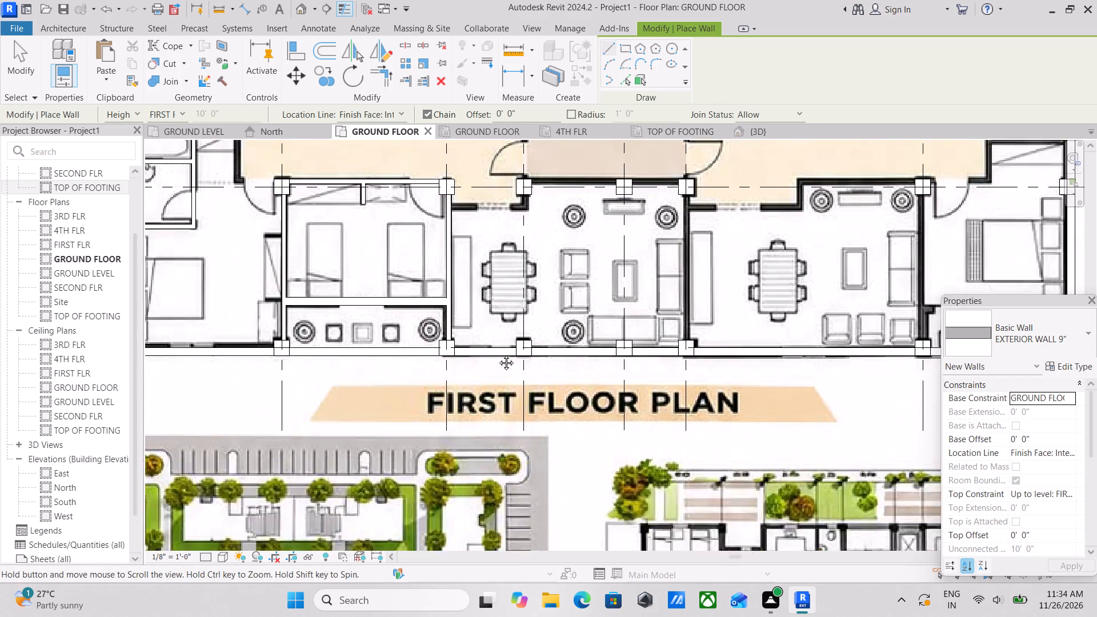
middle_drag(498, 354, 500, 379)
scroll(515, 271, up, 5)
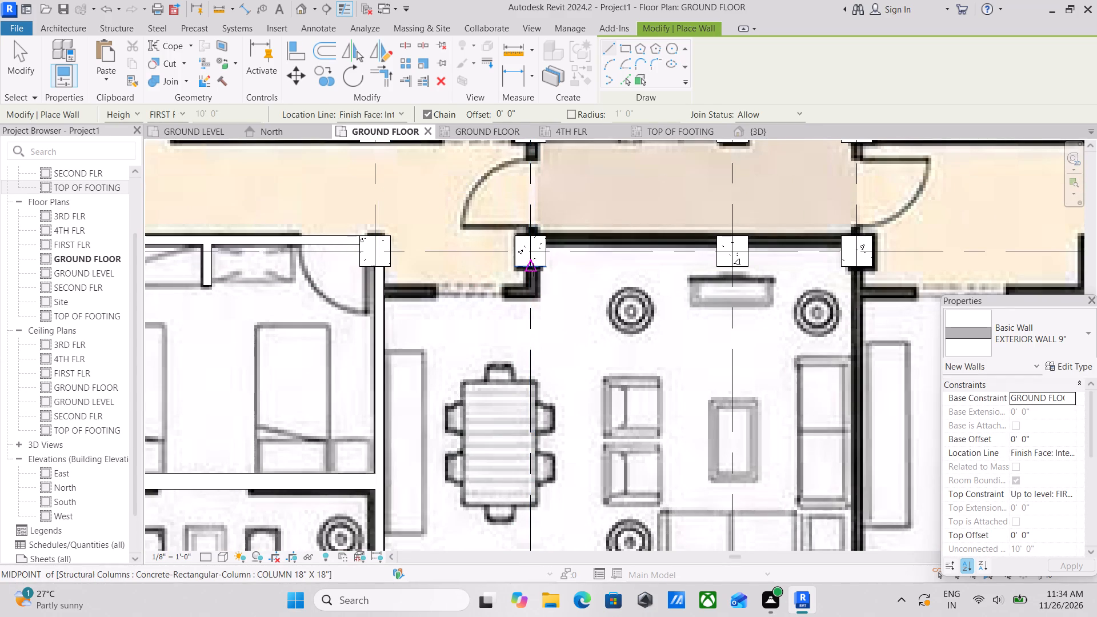
click(518, 270)
middle_drag(517, 351, 507, 154)
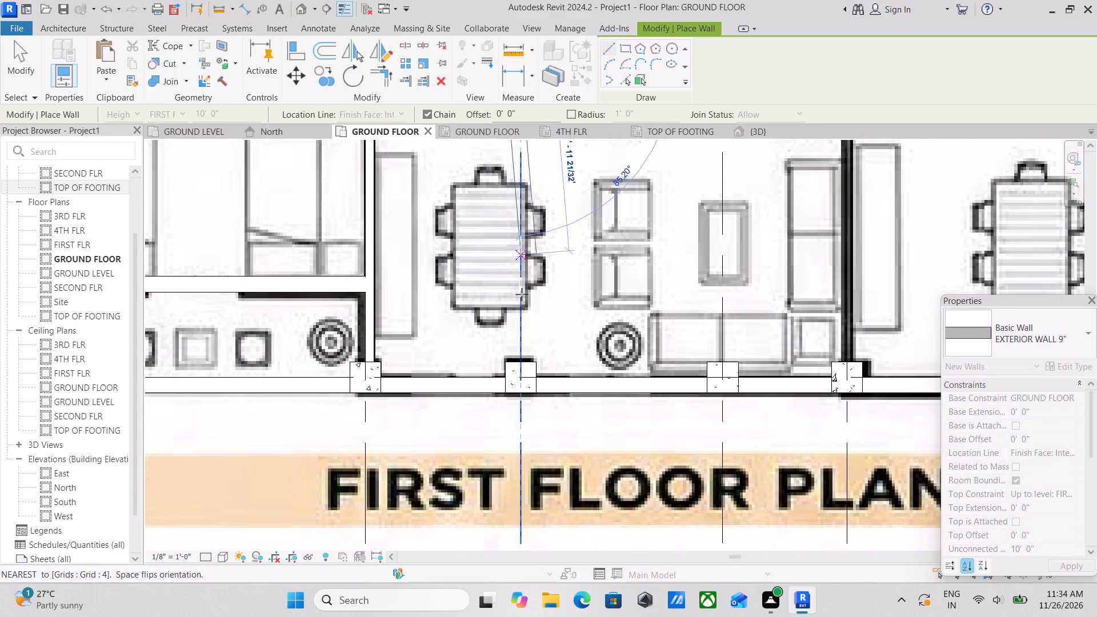
click(507, 361)
key(Escape)
Change the vertical wall between the dining and seating areas to type INTERIOR WALL 5".
scroll(571, 254, down, 3)
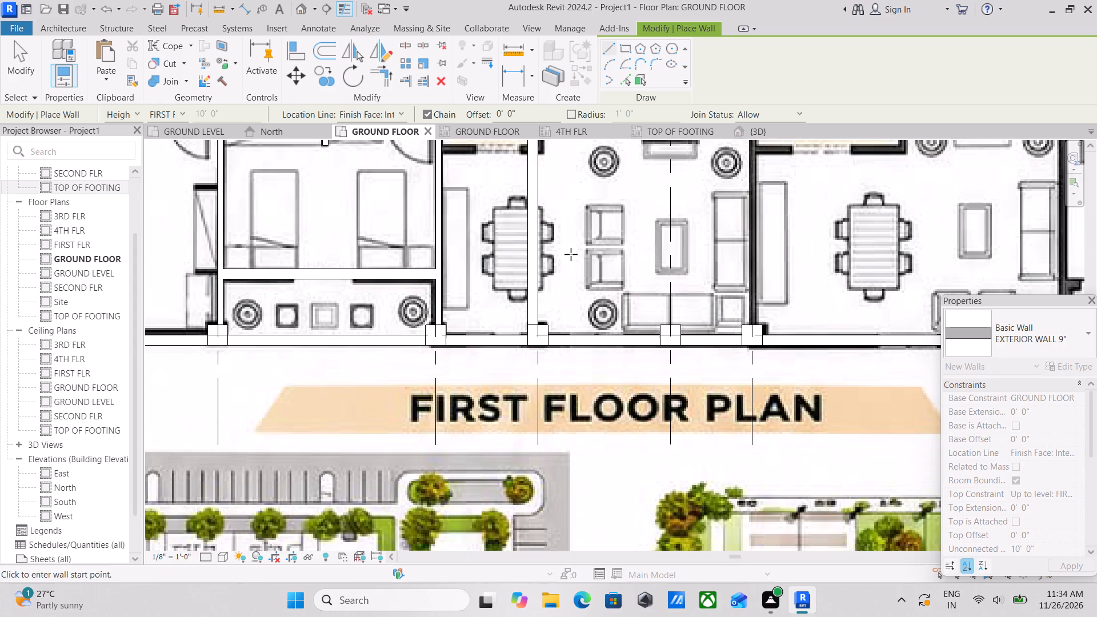
middle_drag(563, 256, 411, 267)
middle_drag(569, 257, 425, 326)
scroll(422, 326, up, 1)
scroll(461, 308, down, 4)
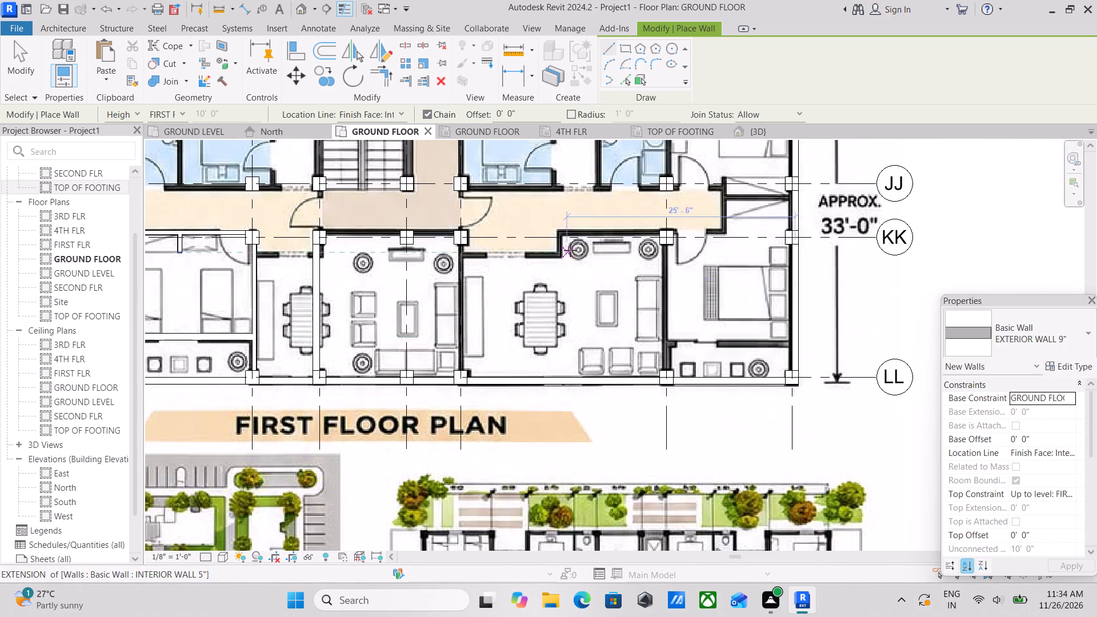
middle_drag(373, 307, 554, 340)
key(Escape)
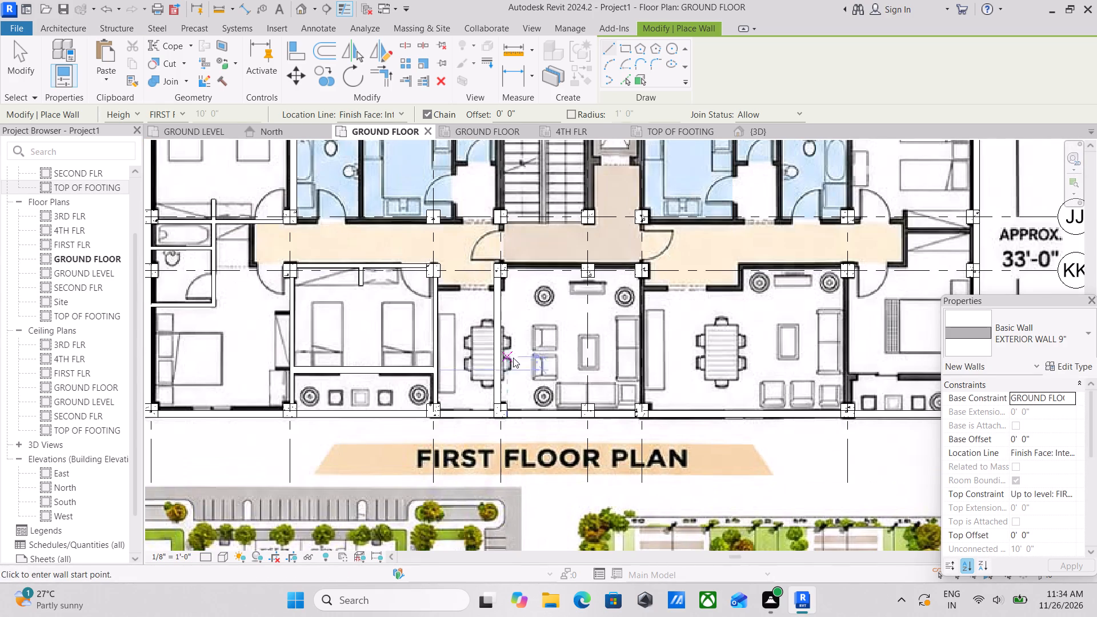
click(494, 359)
click(1056, 320)
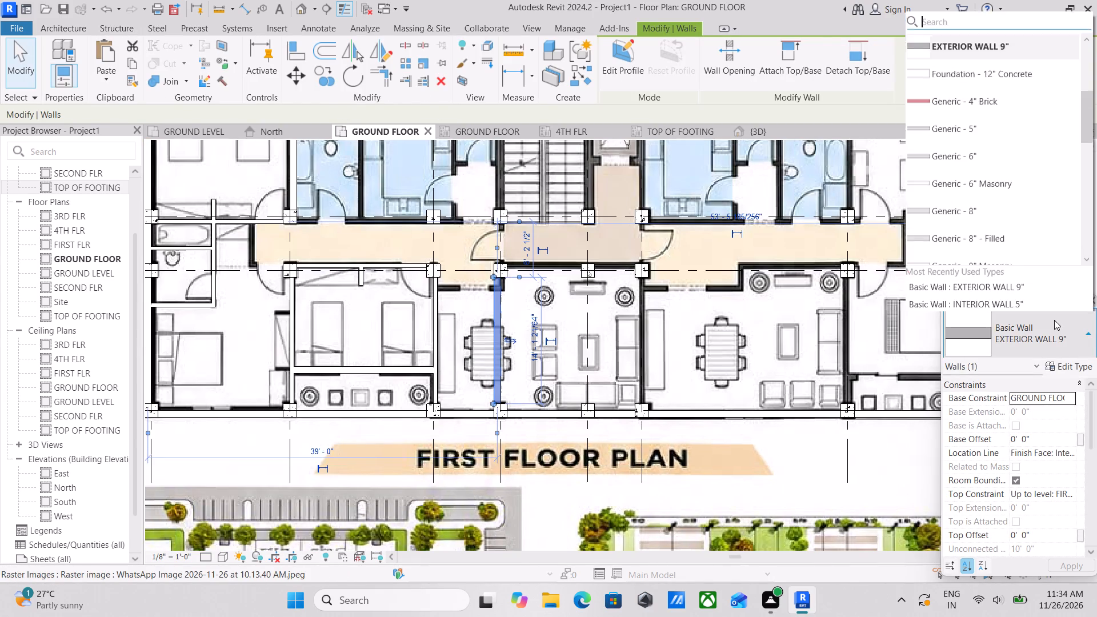
scroll(982, 92, up, 2)
scroll(982, 167, up, 4)
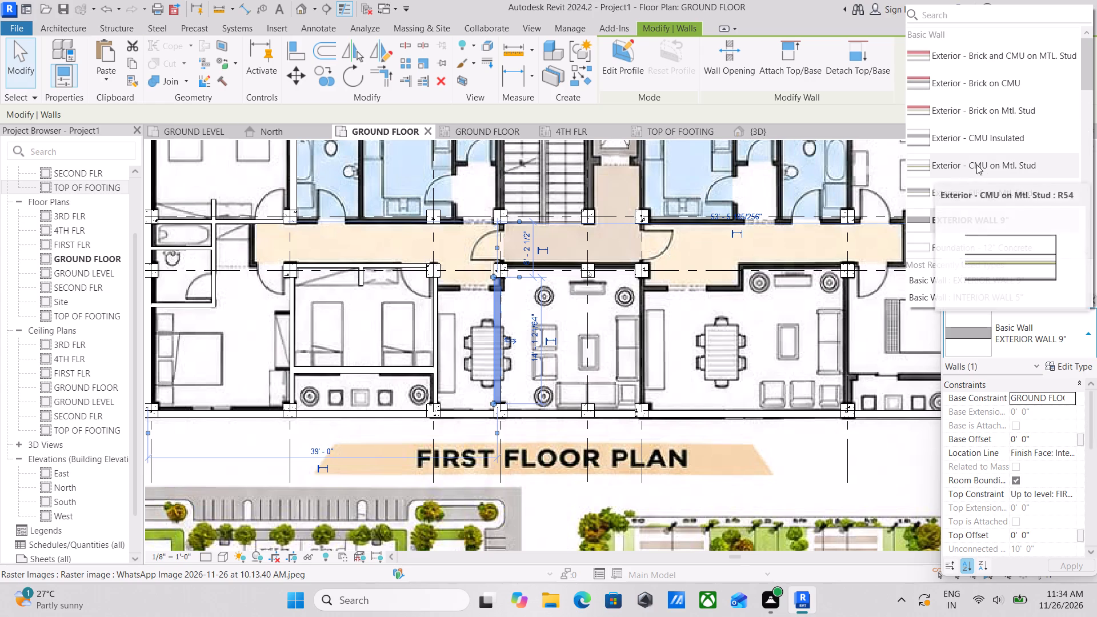
scroll(972, 141, up, 3)
scroll(972, 139, down, 5)
scroll(943, 177, down, 3)
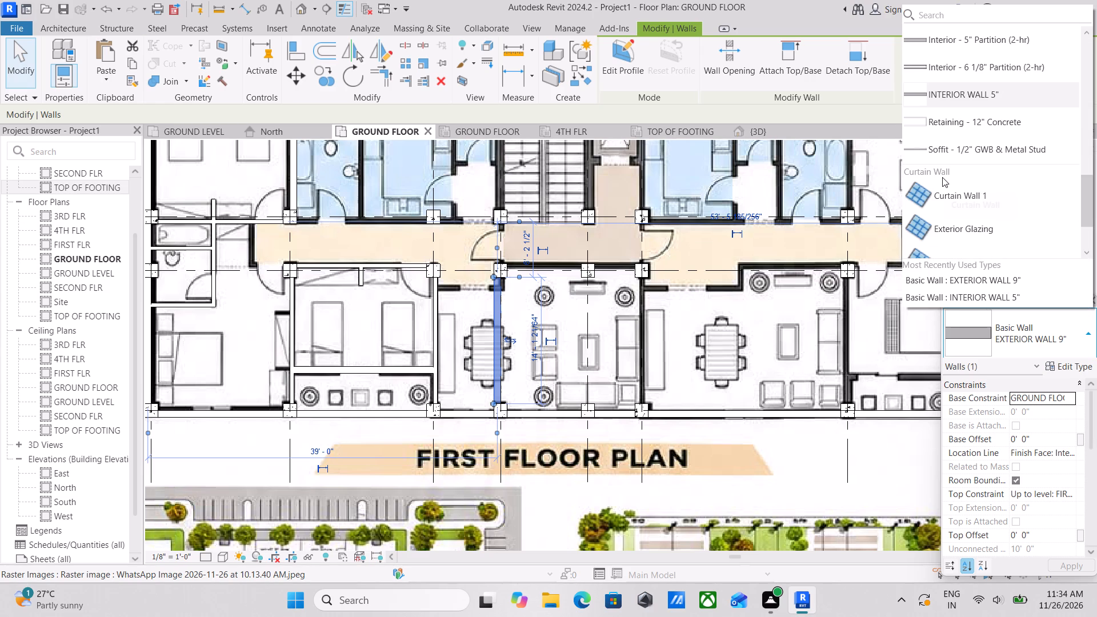
scroll(944, 150, up, 2)
scroll(944, 150, down, 2)
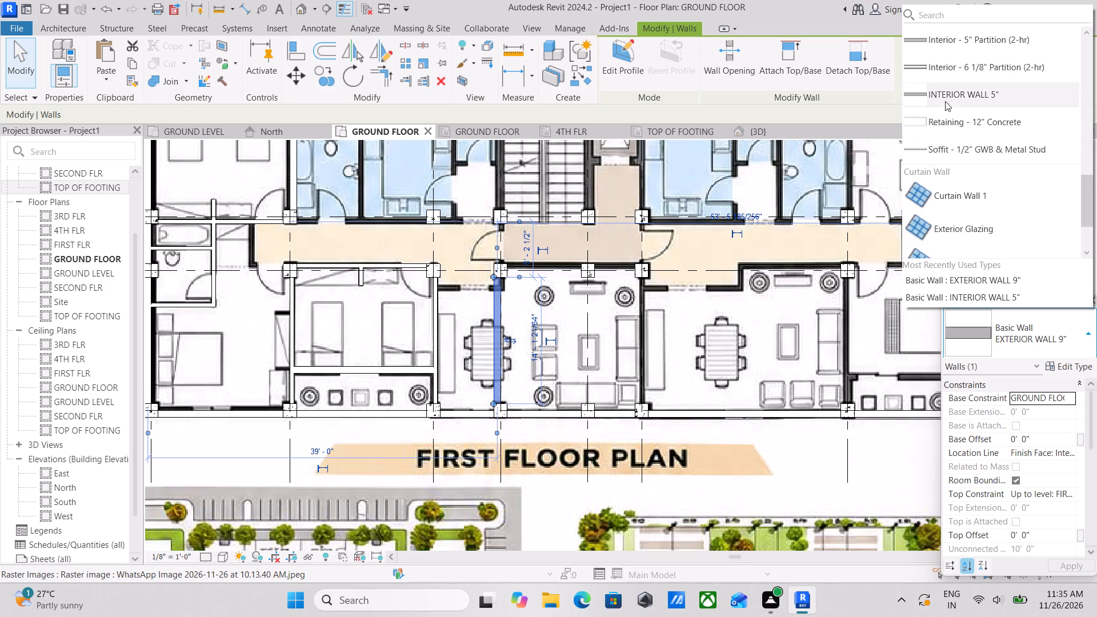
click(945, 101)
key(Escape)
Draw a vertical INTERIOR WALL 5" between the two apartments' living areas, from the bottom perimeter column up to the corridor column, flipping its side.
scroll(495, 352, up, 2)
scroll(545, 299, up, 1)
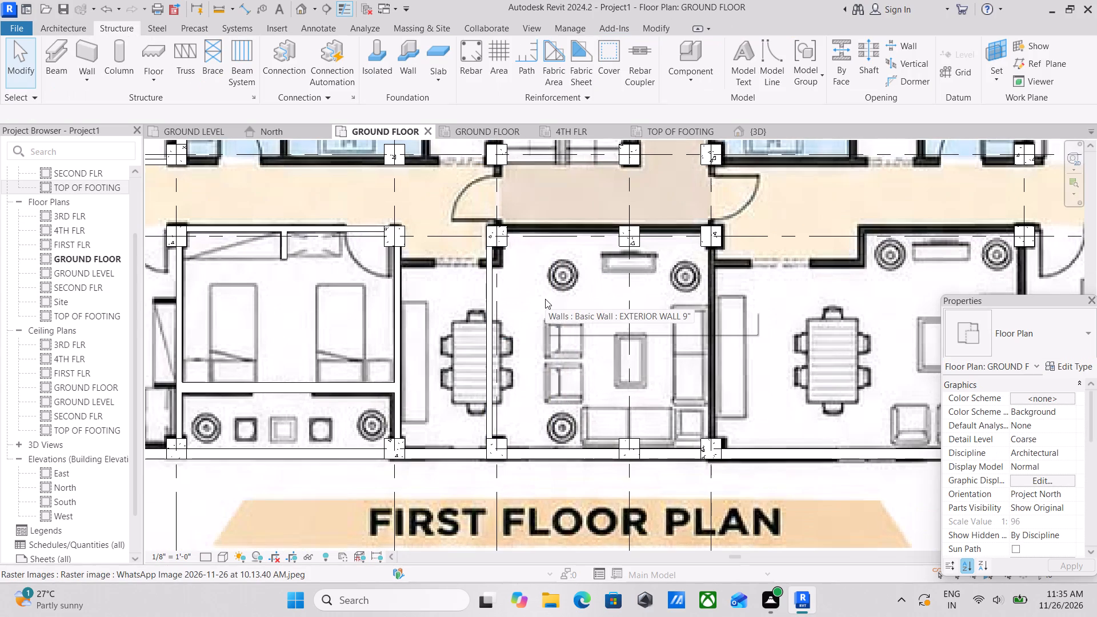
text(WA)
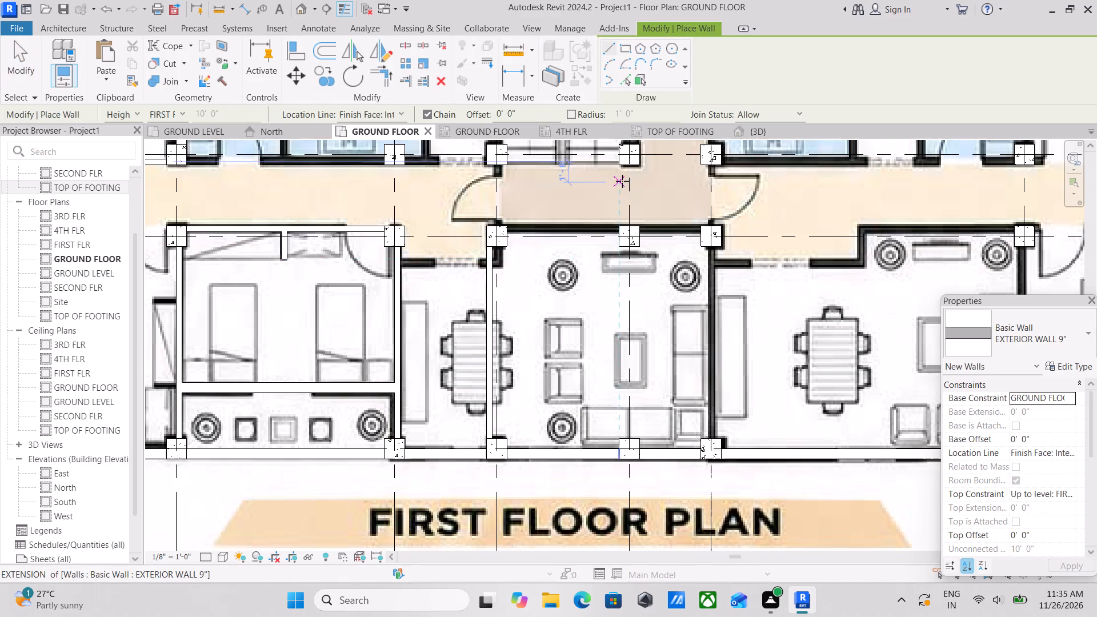
scroll(622, 213, down, 1)
middle_drag(620, 252, 500, 205)
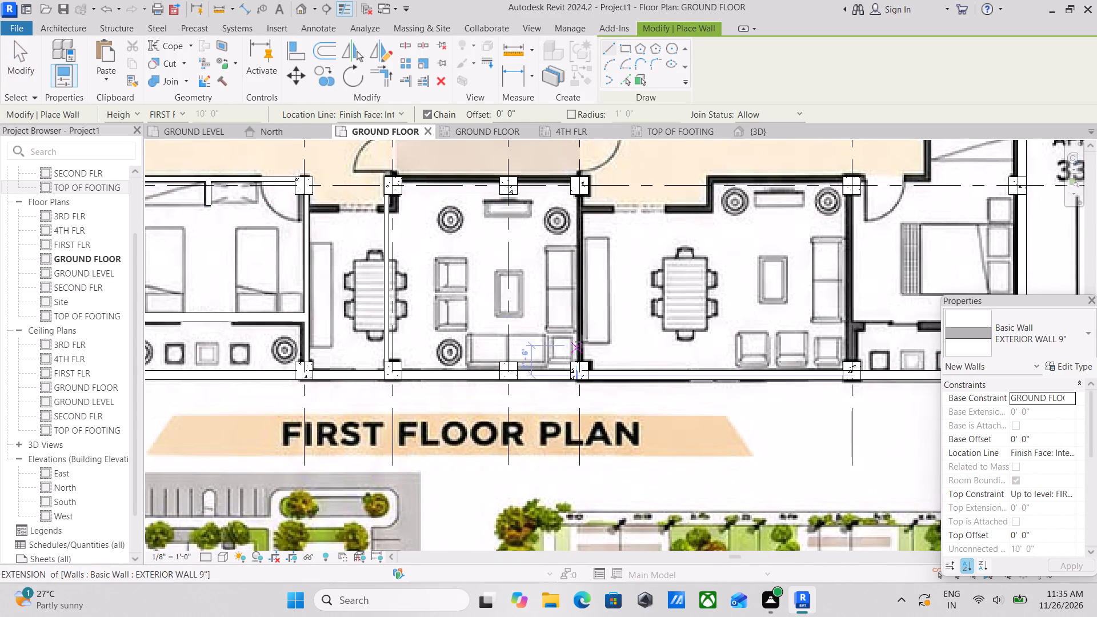
click(1072, 339)
click(1072, 339)
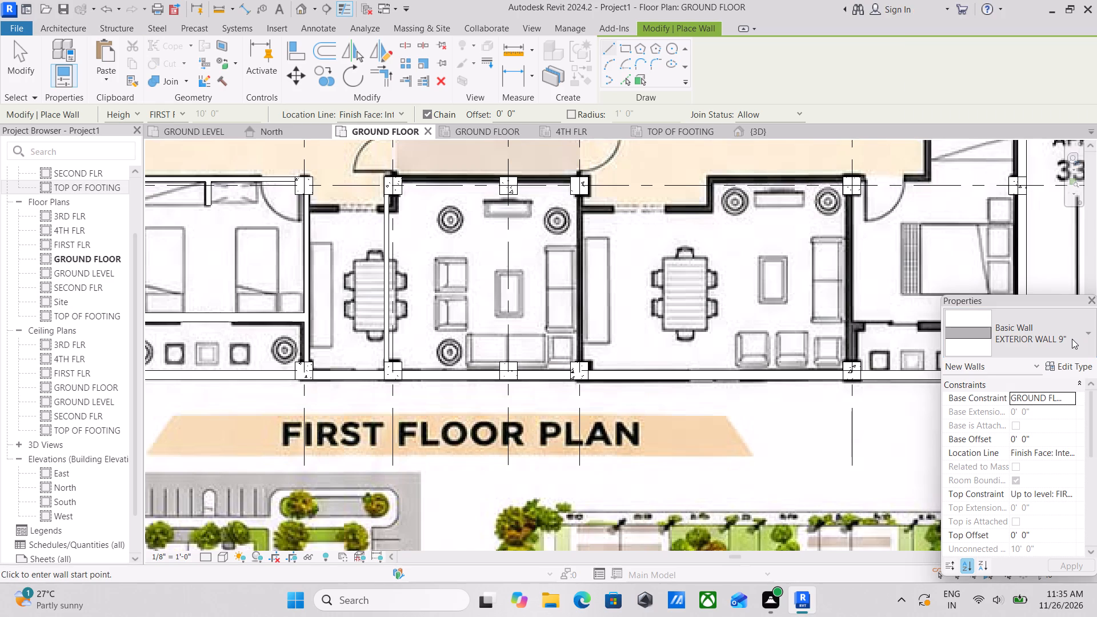
scroll(562, 364, up, 3)
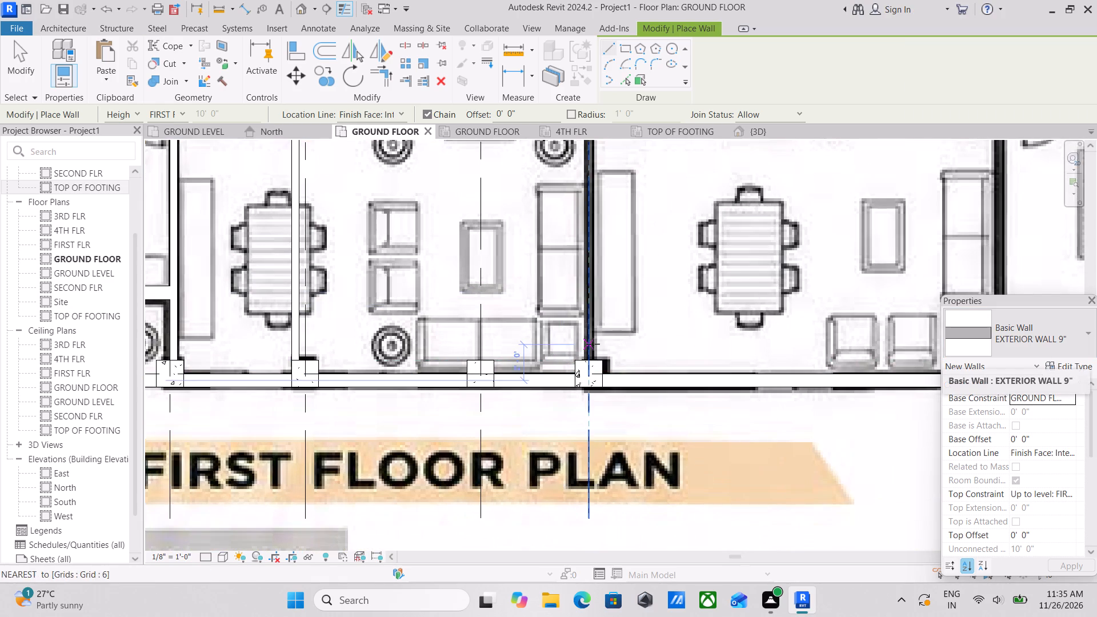
middle_drag(598, 370, 608, 407)
click(1030, 332)
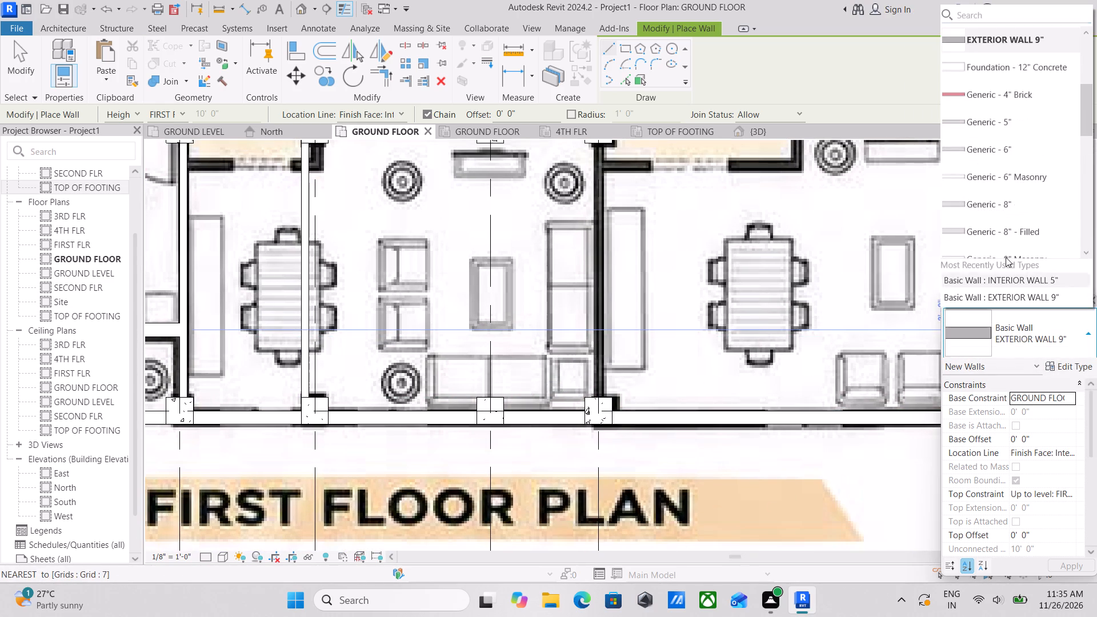
scroll(1017, 179, up, 2)
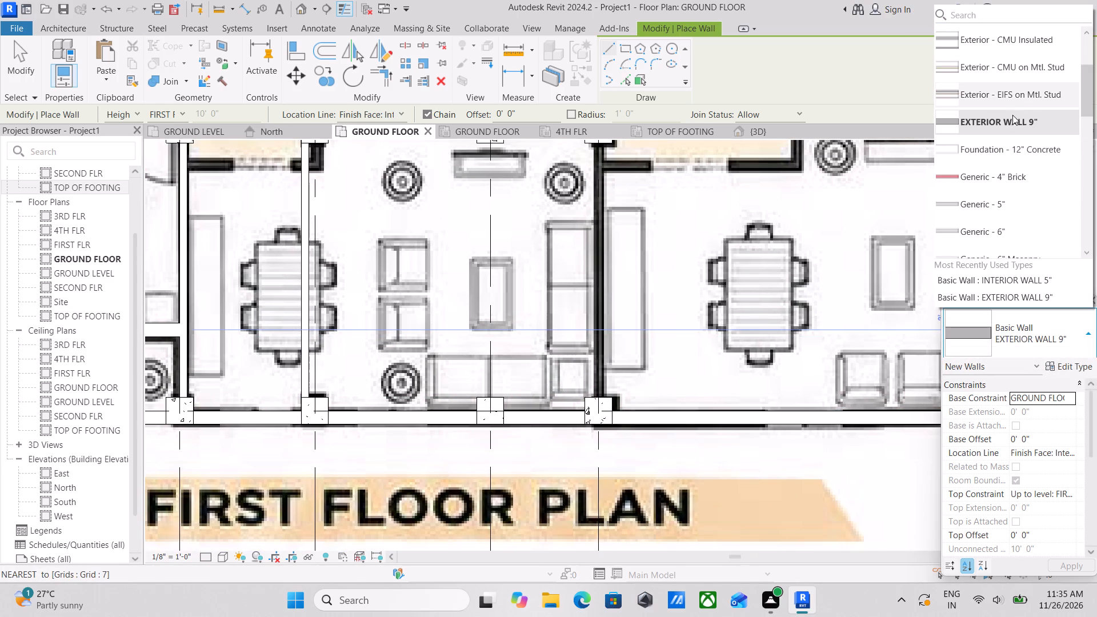
scroll(1008, 189, down, 4)
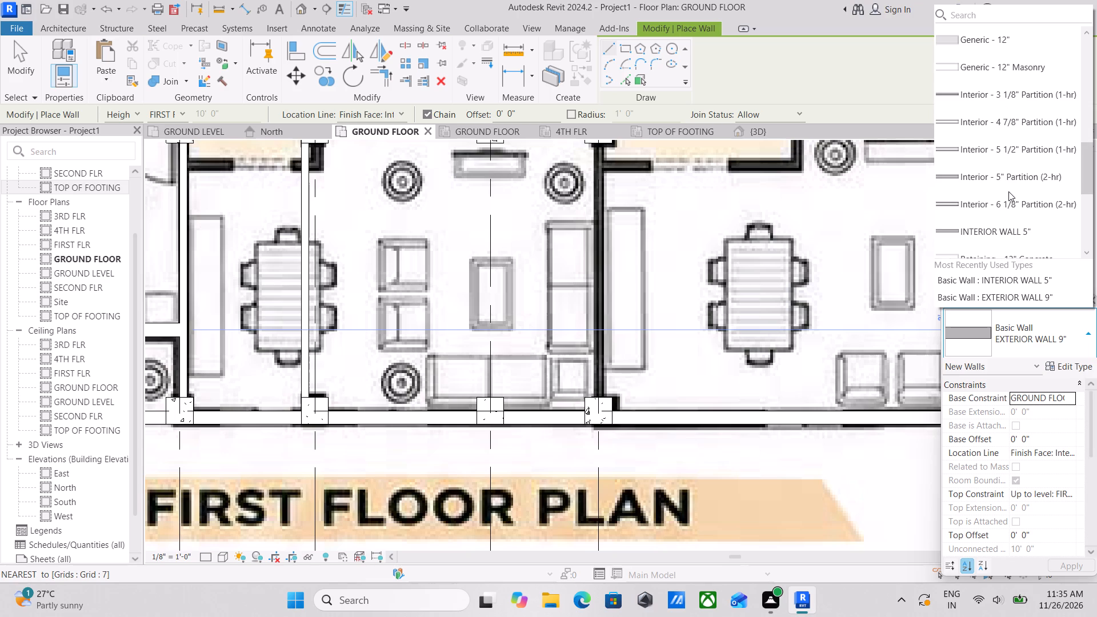
click(1012, 231)
scroll(568, 399, up, 7)
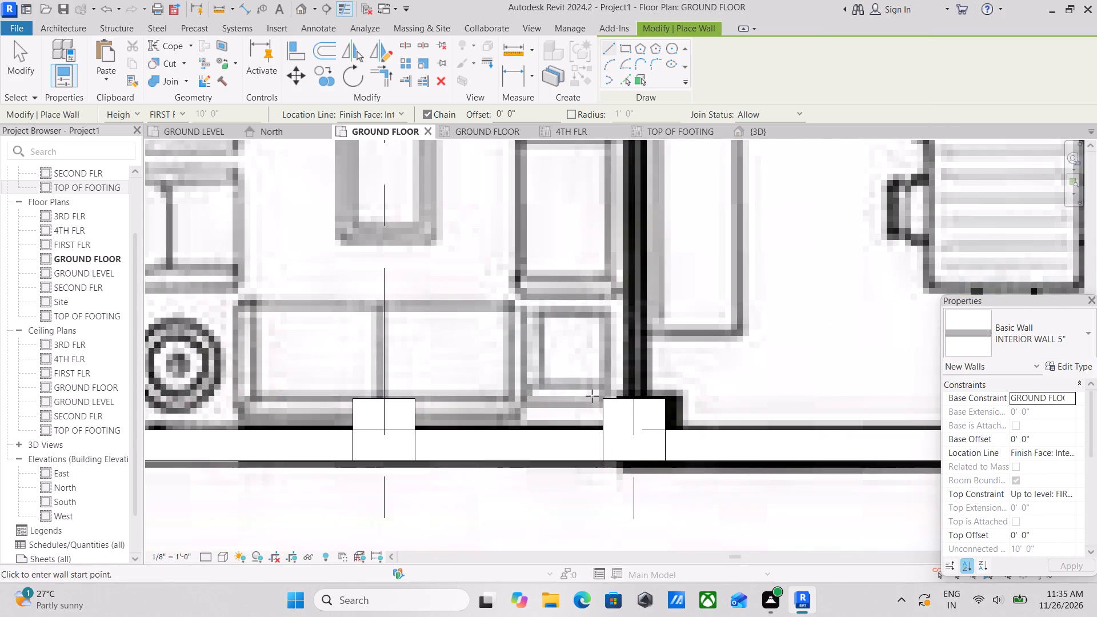
click(632, 399)
middle_drag(619, 289, 660, 392)
key(space)
middle_drag(670, 336, 712, 480)
middle_drag(726, 303, 717, 454)
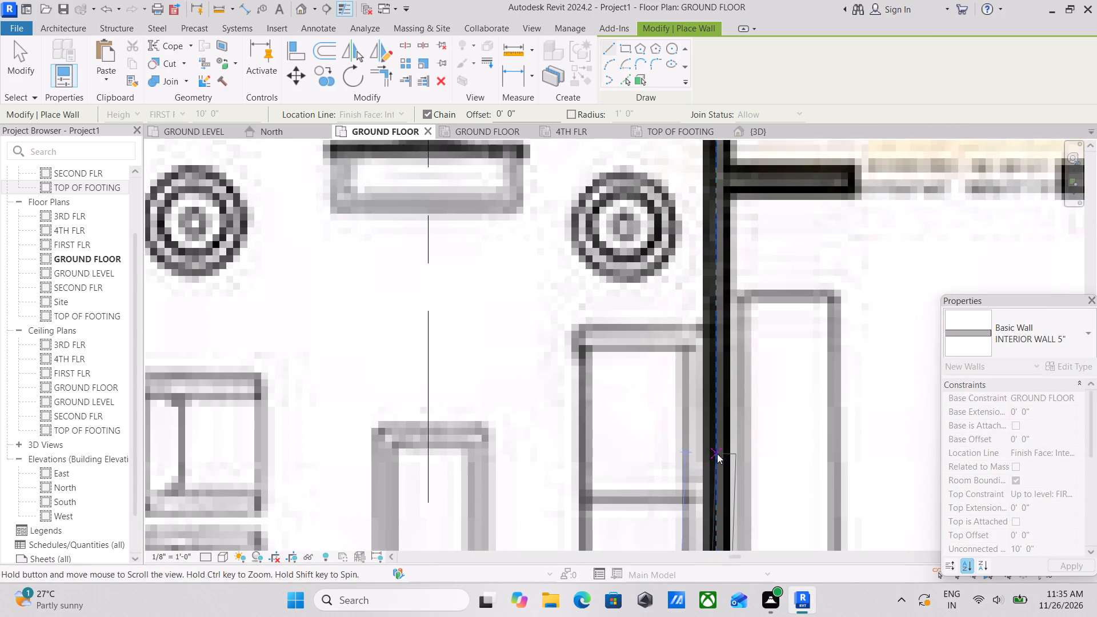
middle_drag(699, 323, 692, 451)
middle_drag(691, 317, 697, 396)
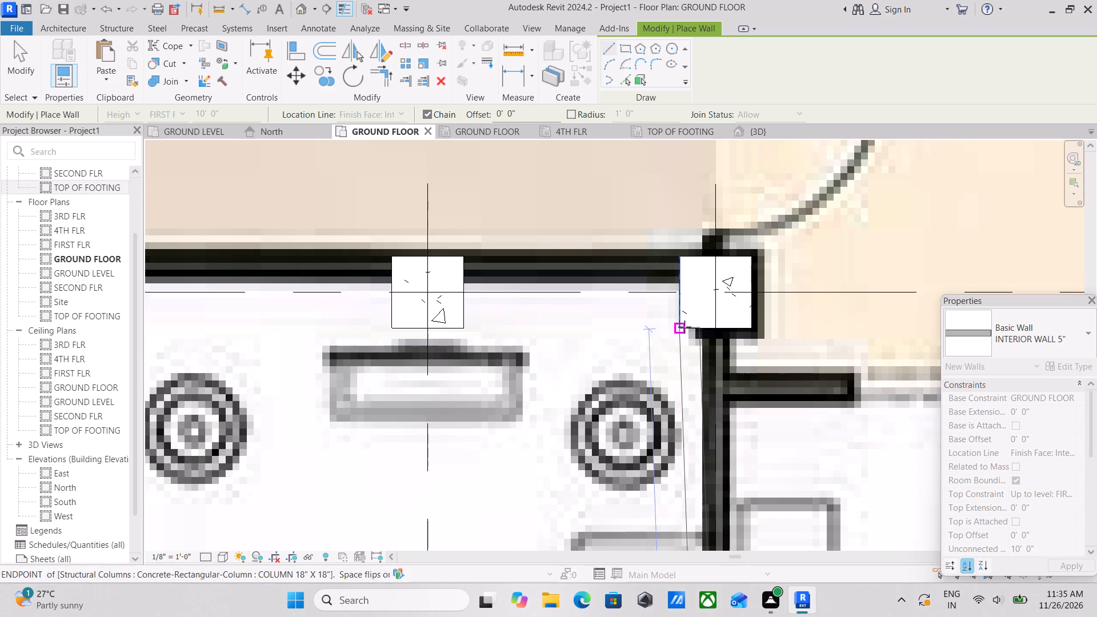
click(703, 327)
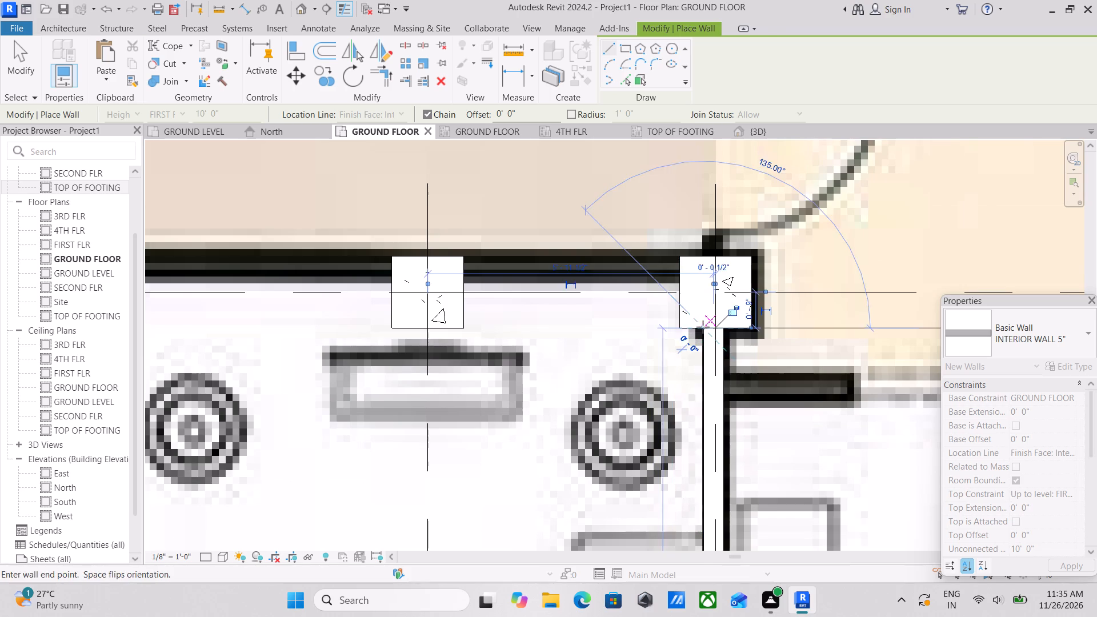
key(Escape)
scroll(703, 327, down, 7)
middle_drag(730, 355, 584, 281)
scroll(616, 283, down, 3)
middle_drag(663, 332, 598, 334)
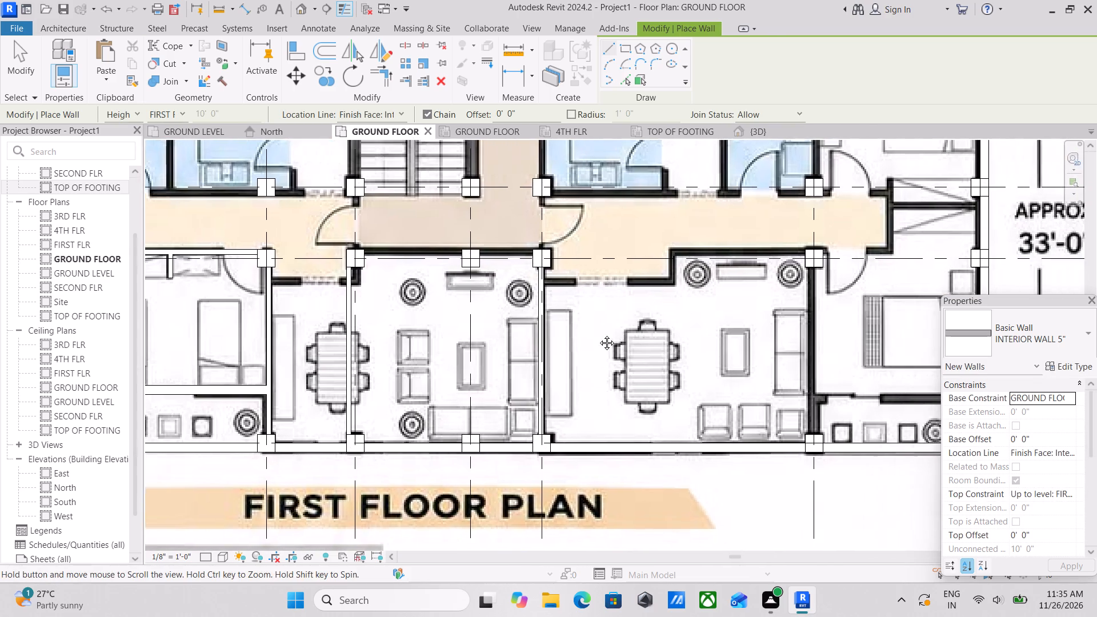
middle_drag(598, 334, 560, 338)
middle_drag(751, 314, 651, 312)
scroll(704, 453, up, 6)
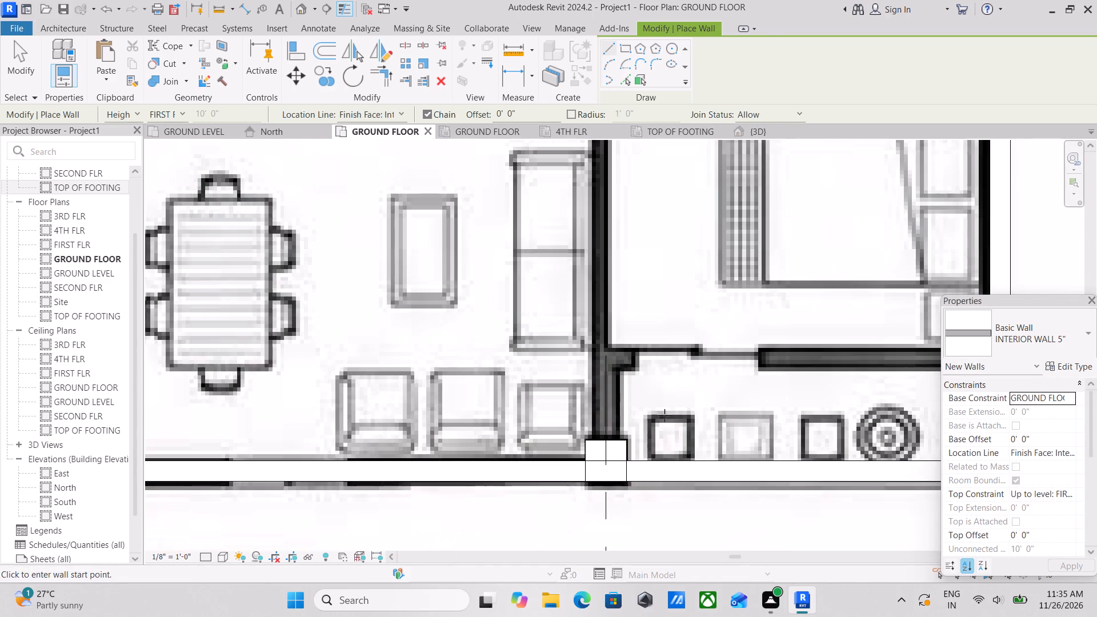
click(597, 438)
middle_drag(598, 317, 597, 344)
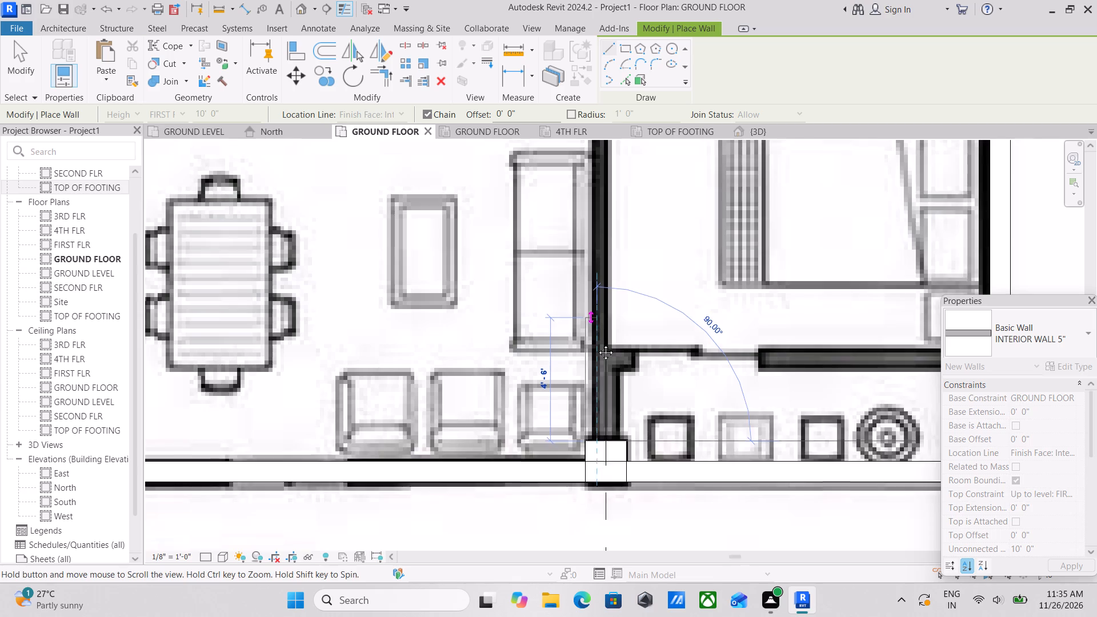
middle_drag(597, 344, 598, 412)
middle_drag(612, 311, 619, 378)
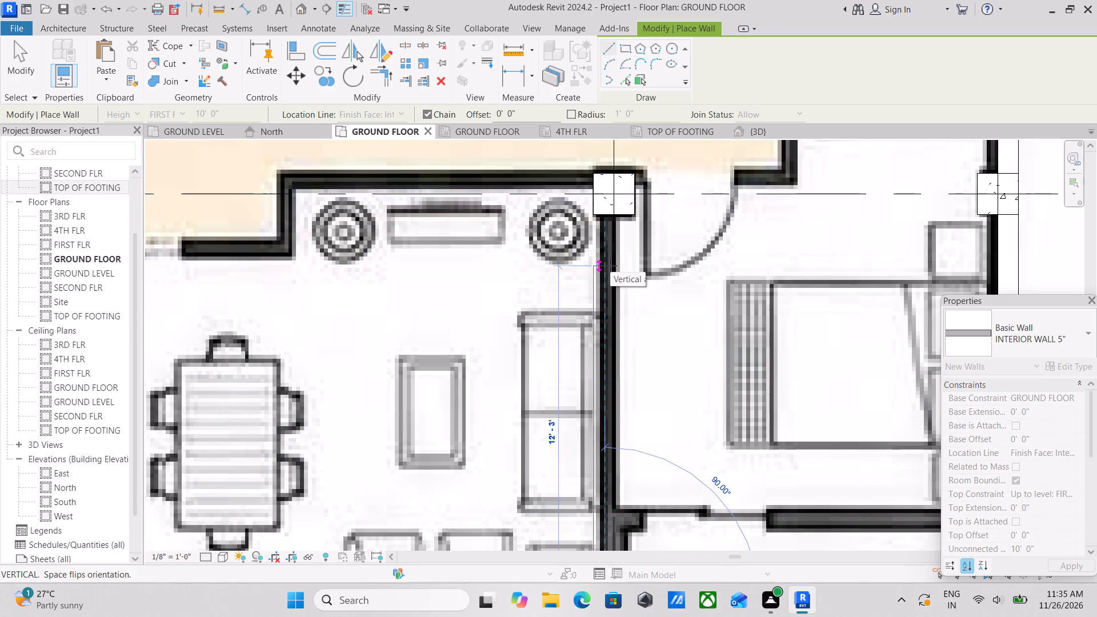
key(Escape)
Draw a vertical INTERIOR WALL 5" about 14'-1" long between the living area and bedroom, from the bottom perimeter column up to the corridor column, flipping its side.
scroll(602, 399, down, 1)
middle_drag(608, 338, 624, 224)
scroll(629, 454, up, 1)
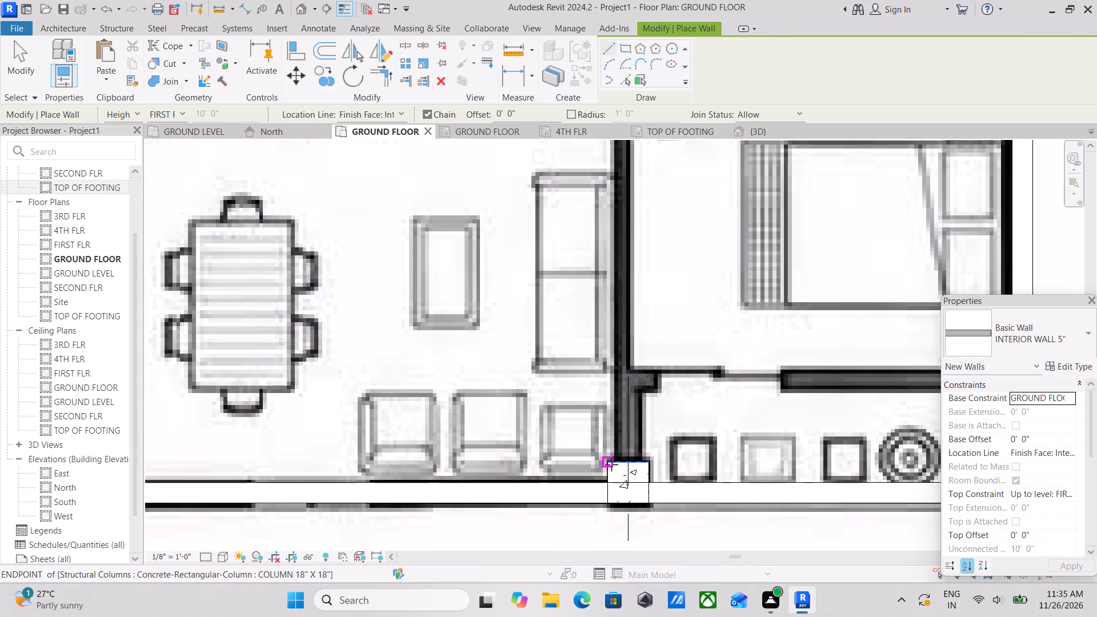
click(610, 464)
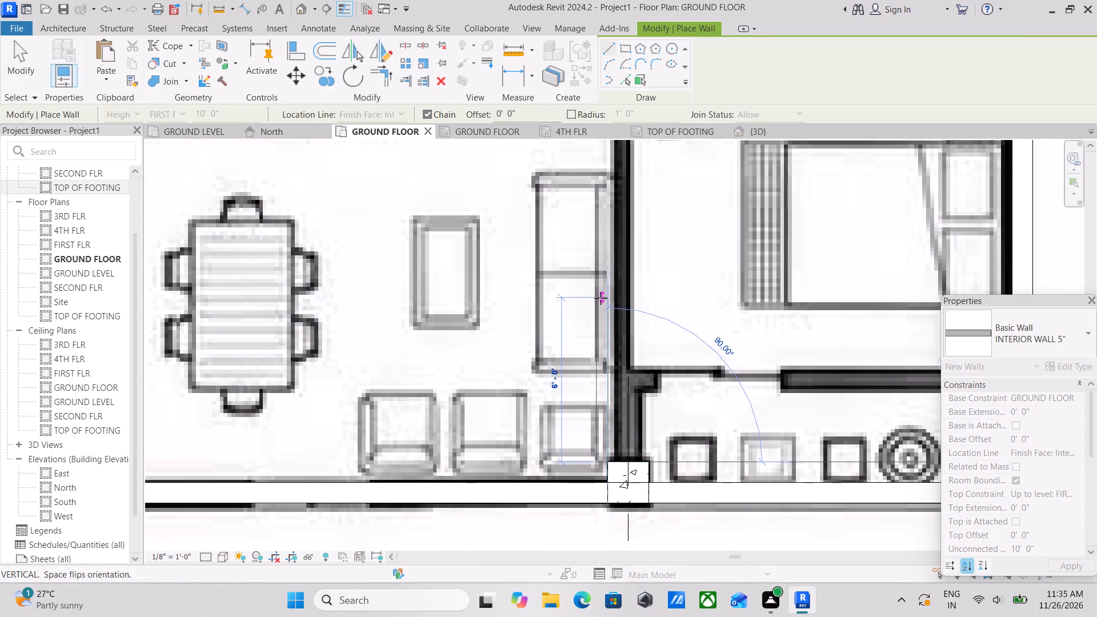
middle_drag(600, 298, 612, 411)
middle_drag(625, 259, 628, 358)
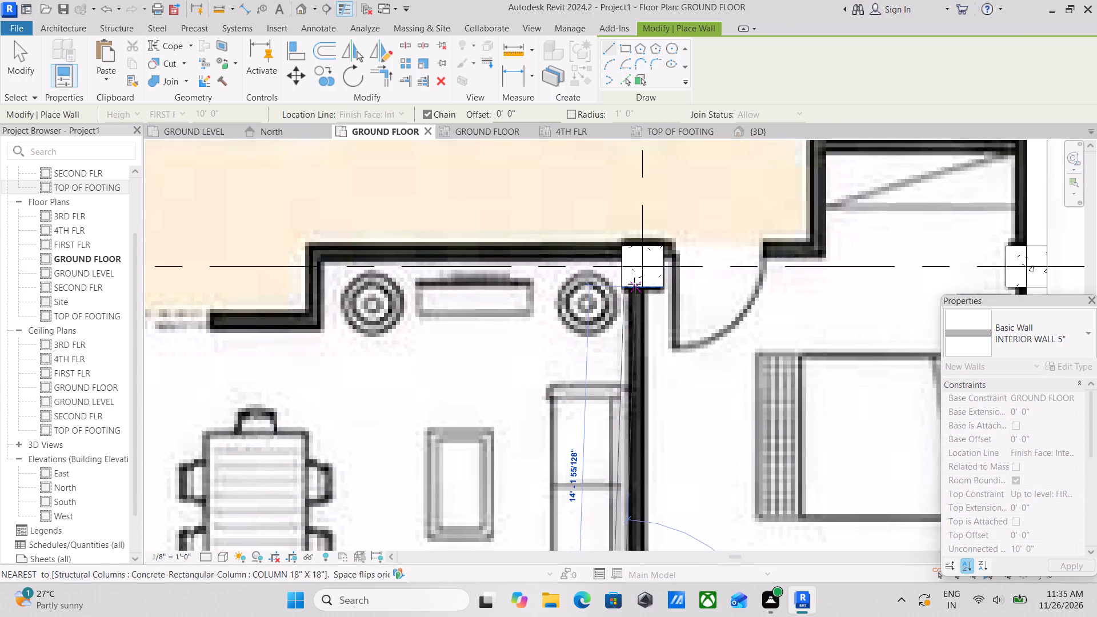
key(space)
scroll(620, 284, up, 2)
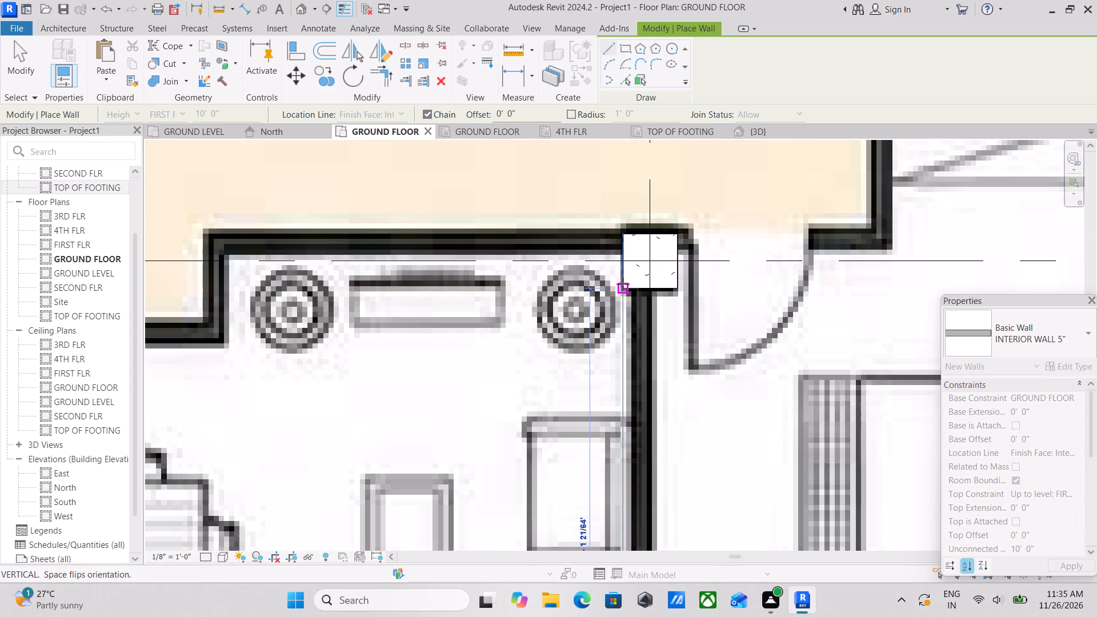
click(618, 286)
key(Escape)
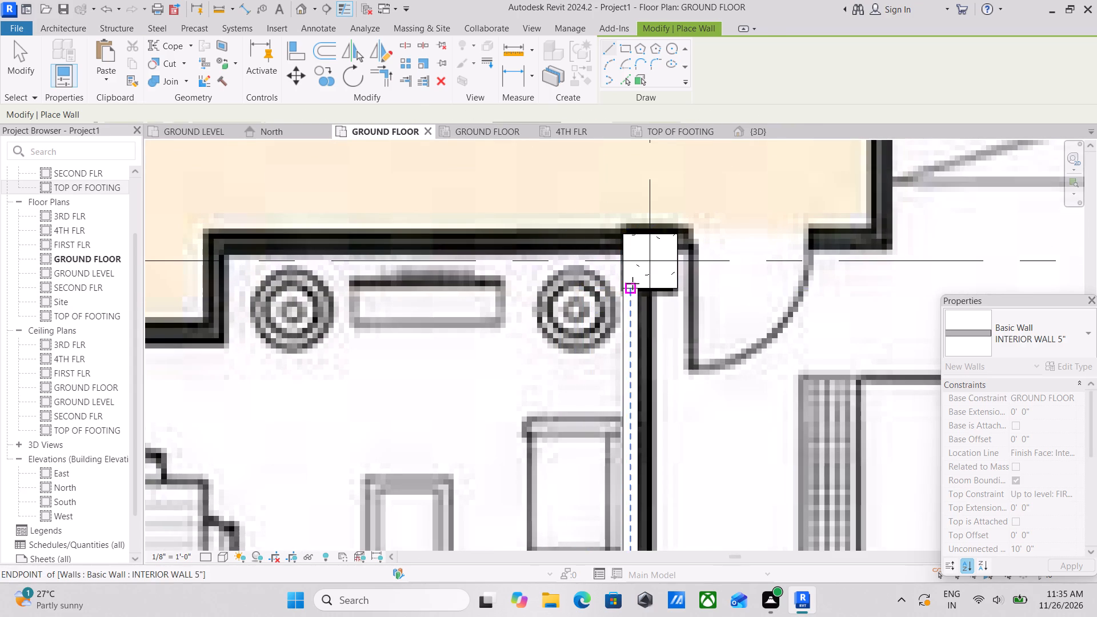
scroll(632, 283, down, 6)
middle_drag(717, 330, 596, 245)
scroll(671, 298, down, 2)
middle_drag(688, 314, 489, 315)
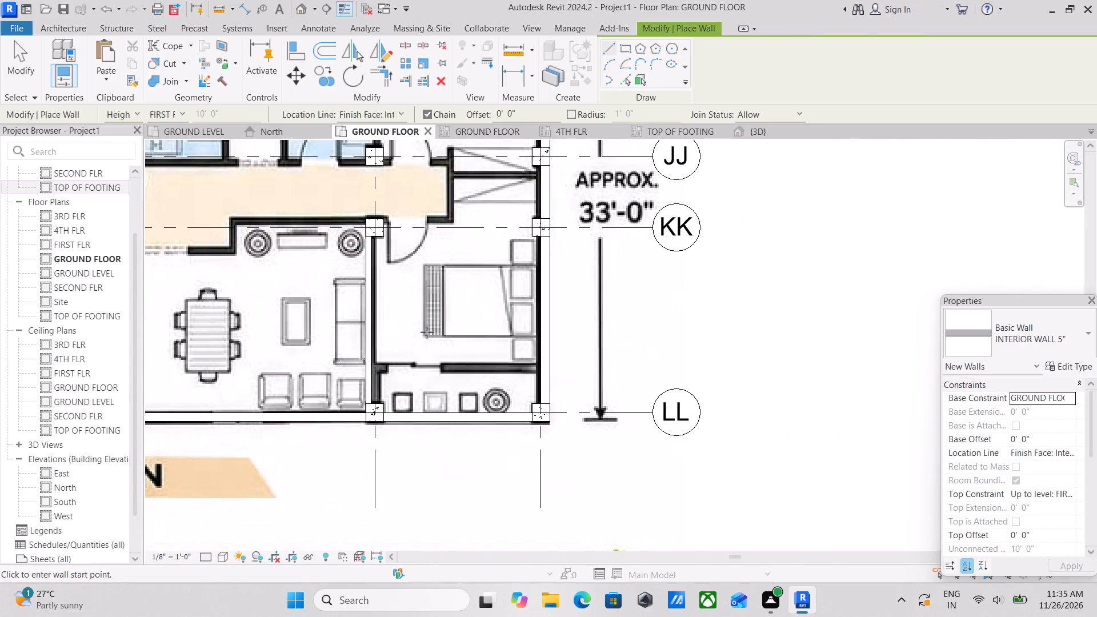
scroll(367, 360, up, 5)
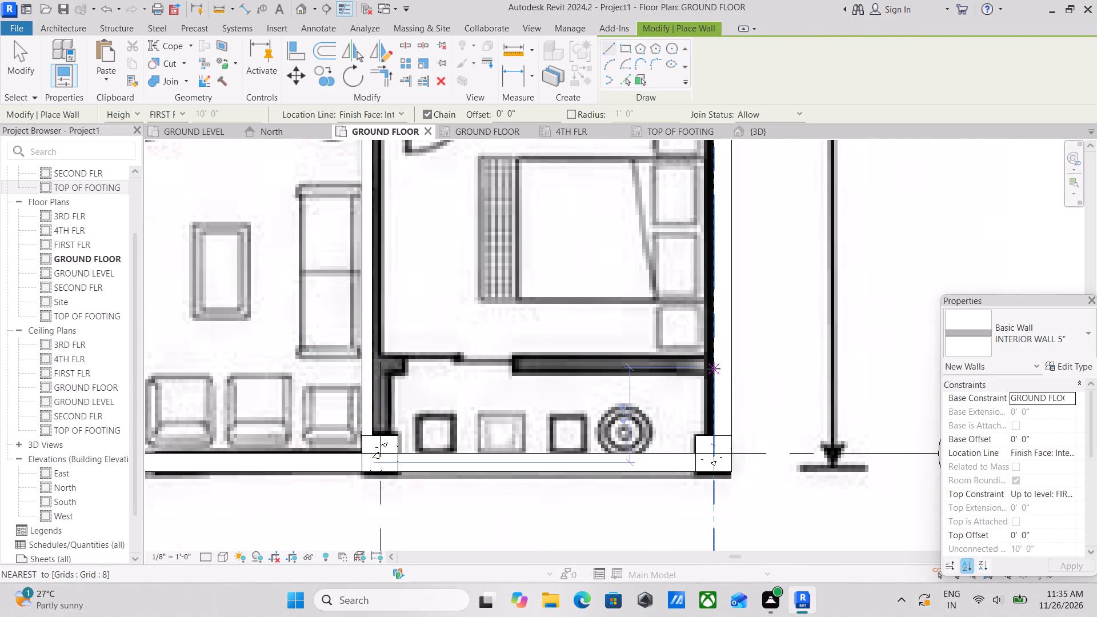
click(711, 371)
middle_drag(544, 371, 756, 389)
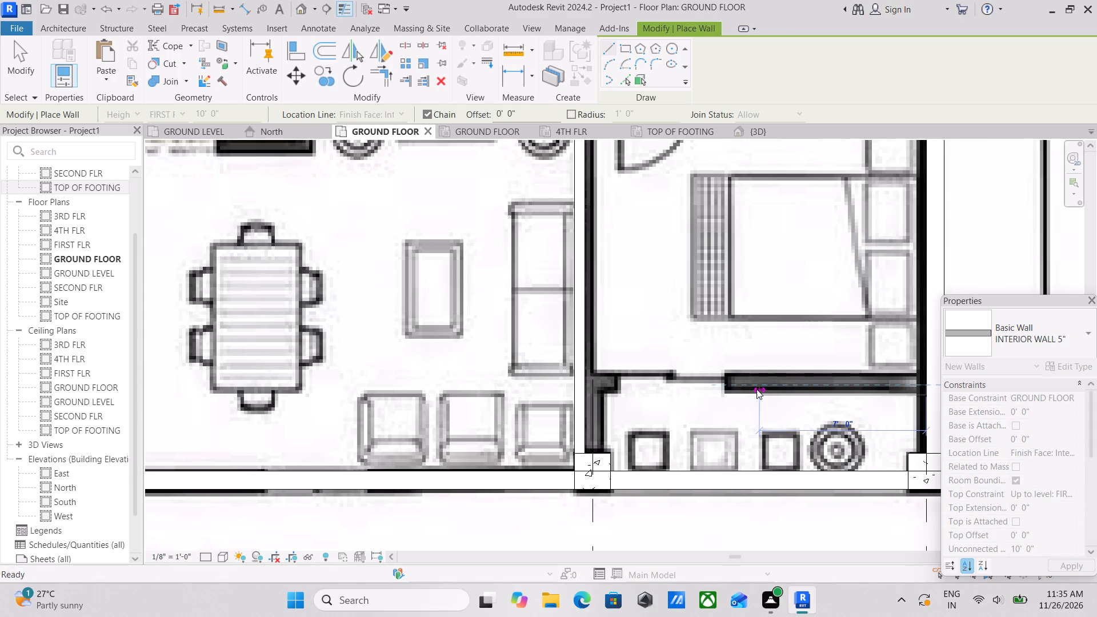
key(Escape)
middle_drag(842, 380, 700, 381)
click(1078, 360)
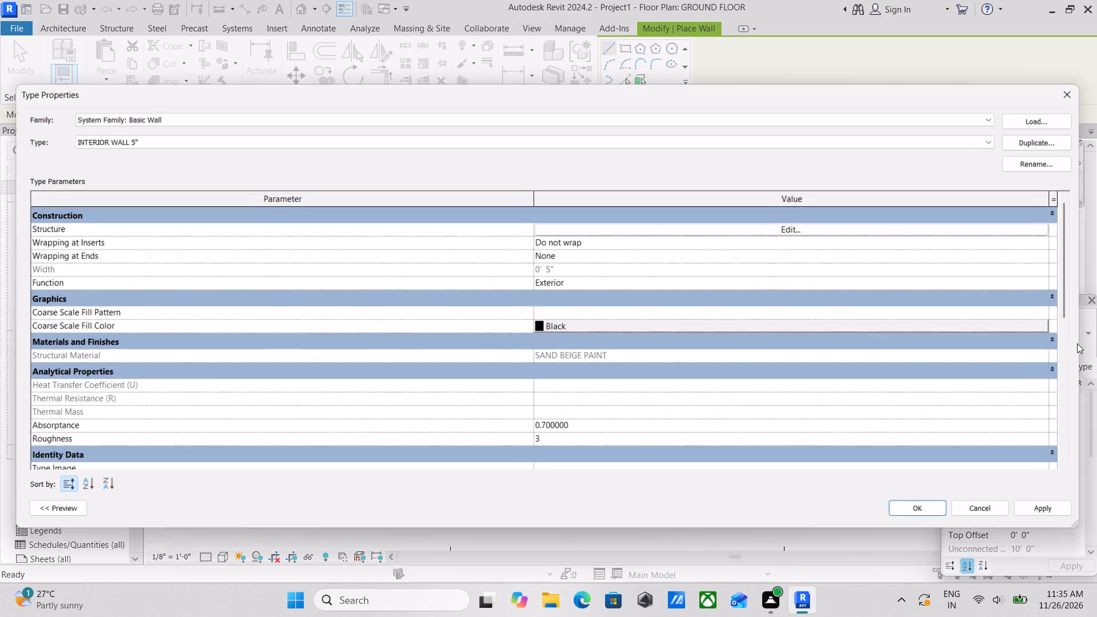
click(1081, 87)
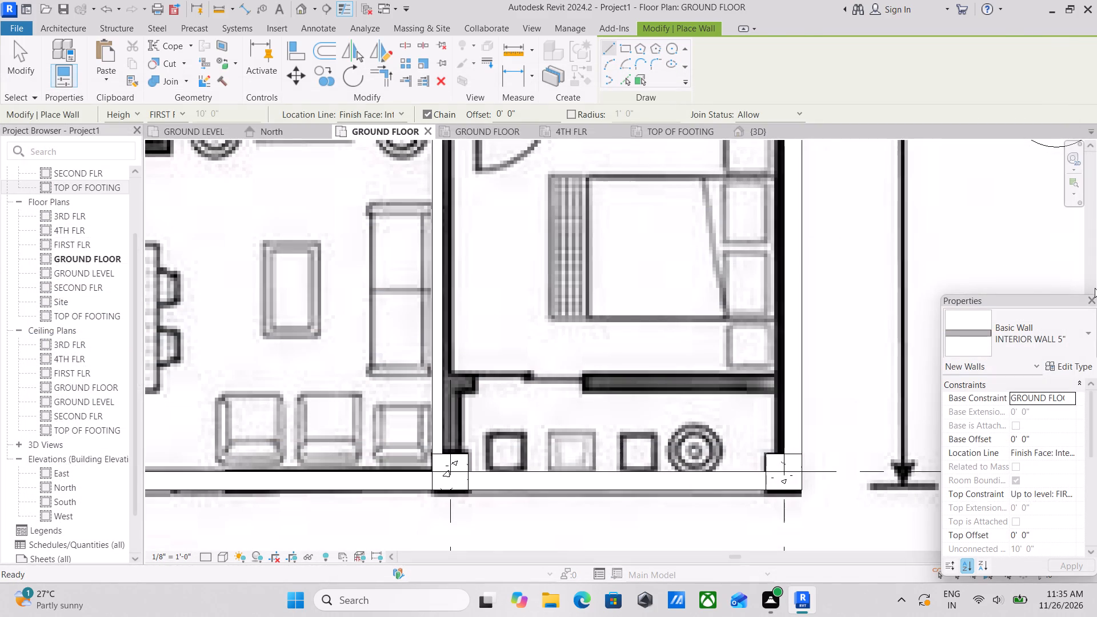
Draw a horizontal EXTERIOR WALL 9" about 14'-0" long between the double bedroom and its balcony, from grid 8 to grid 7.
click(1086, 294)
scroll(755, 350, down, 2)
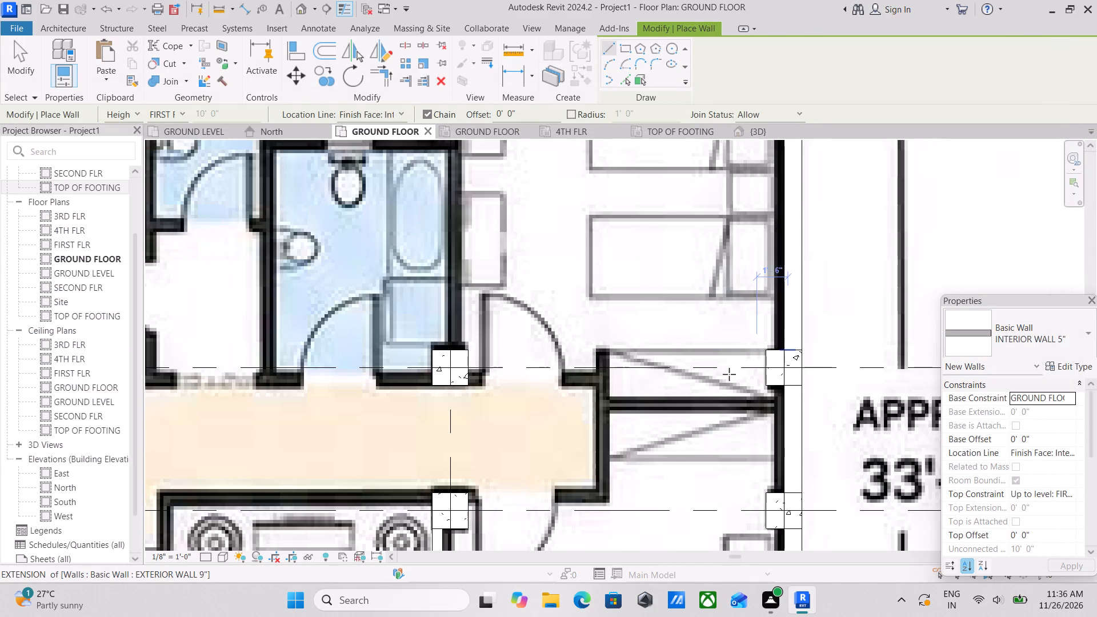
scroll(729, 374, down, 3)
middle_drag(690, 374, 710, 246)
middle_drag(762, 421, 757, 366)
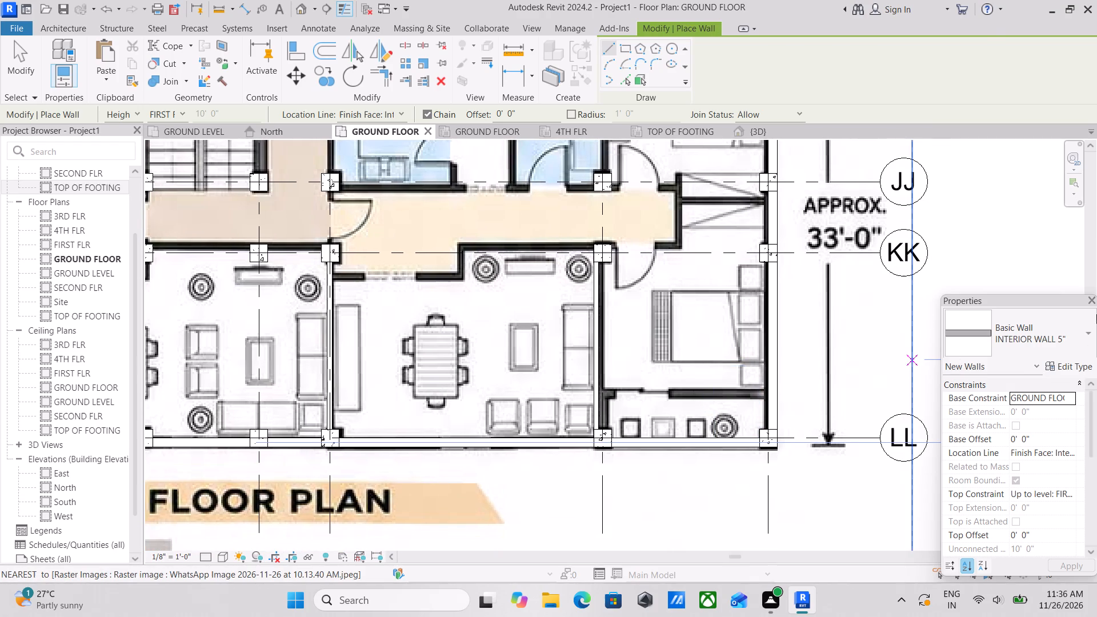
click(1087, 321)
scroll(996, 151, up, 1)
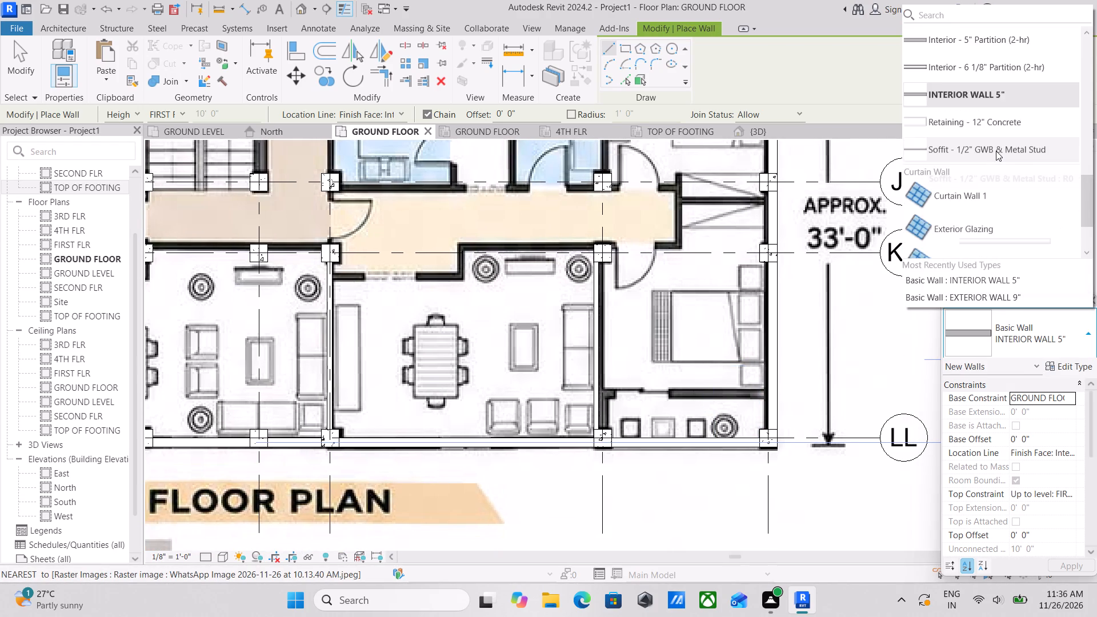
scroll(996, 151, up, 1)
scroll(996, 151, down, 1)
scroll(986, 148, up, 2)
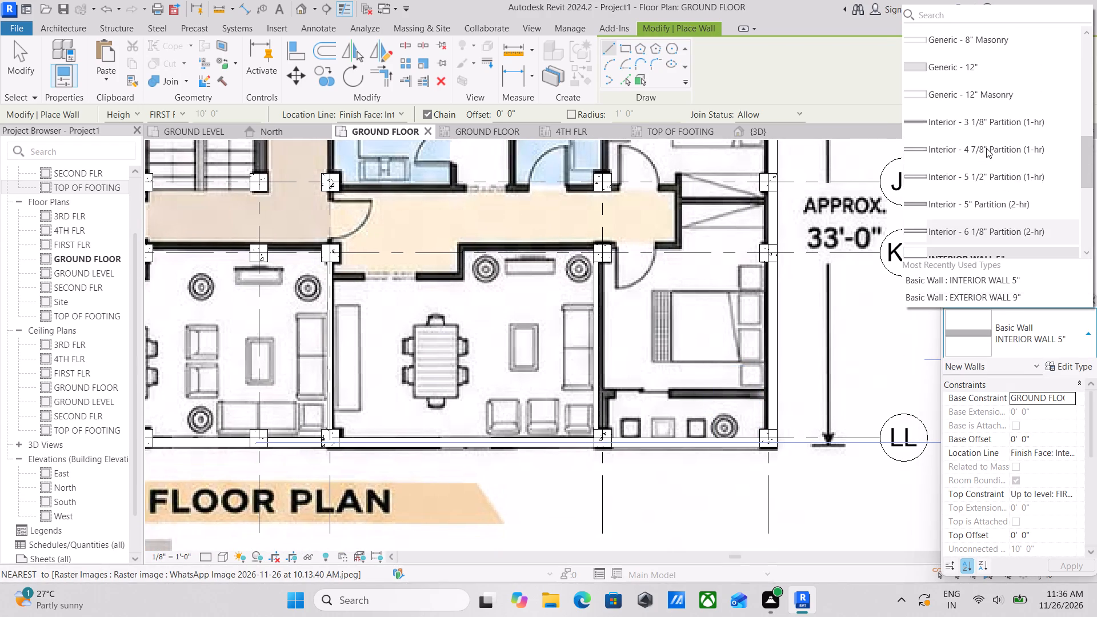
scroll(986, 148, up, 4)
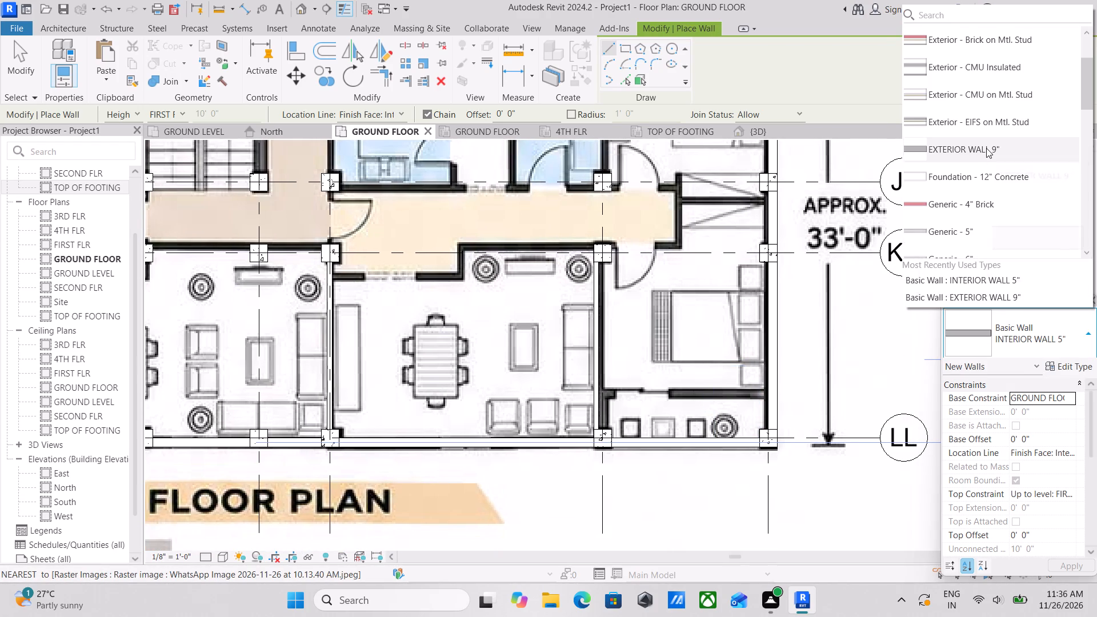
click(986, 148)
scroll(699, 418, up, 4)
scroll(752, 368, up, 2)
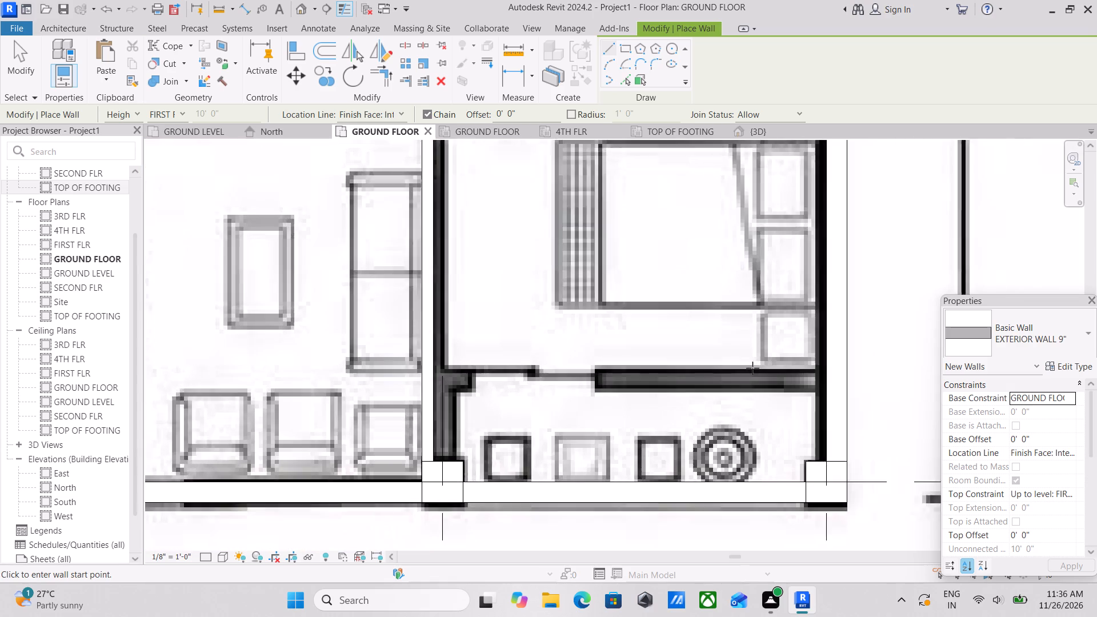
scroll(752, 368, up, 1)
click(835, 367)
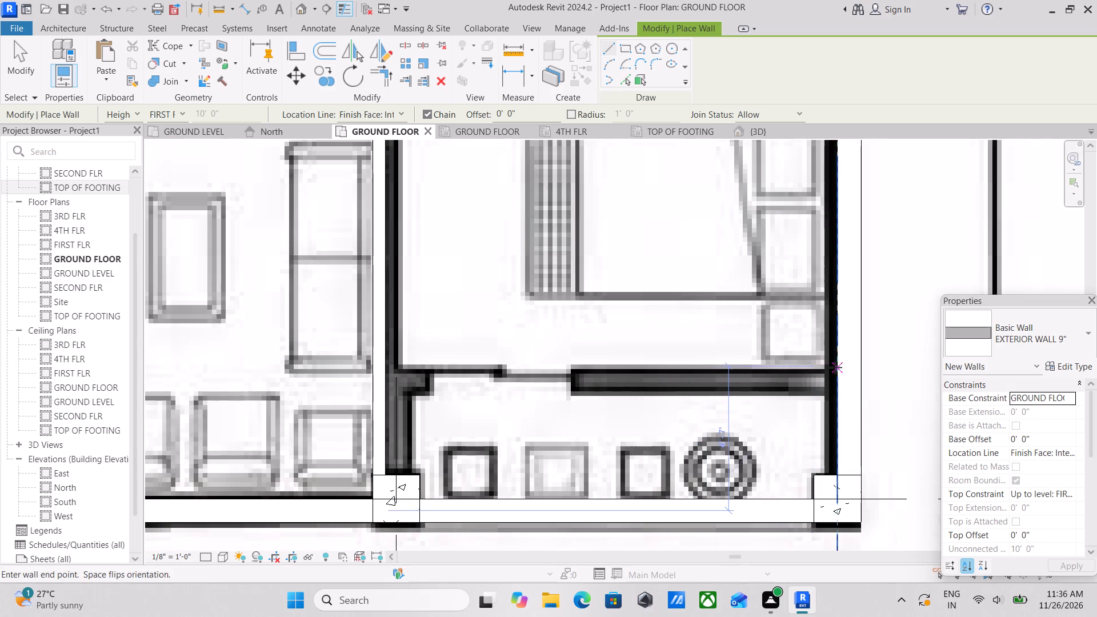
middle_drag(658, 374, 819, 375)
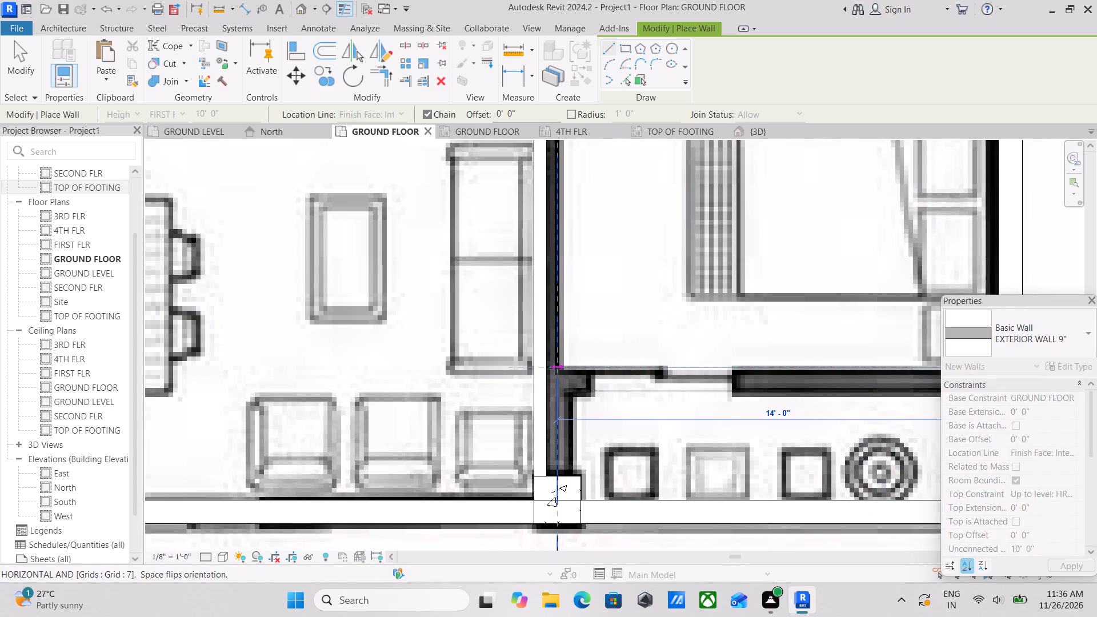
click(548, 369)
key(Escape)
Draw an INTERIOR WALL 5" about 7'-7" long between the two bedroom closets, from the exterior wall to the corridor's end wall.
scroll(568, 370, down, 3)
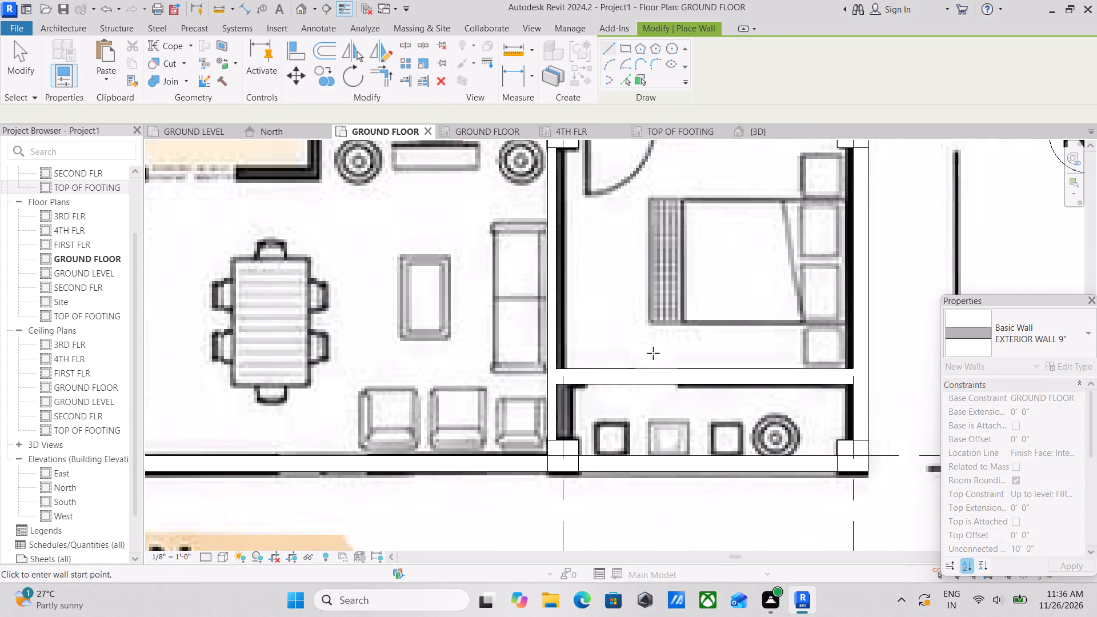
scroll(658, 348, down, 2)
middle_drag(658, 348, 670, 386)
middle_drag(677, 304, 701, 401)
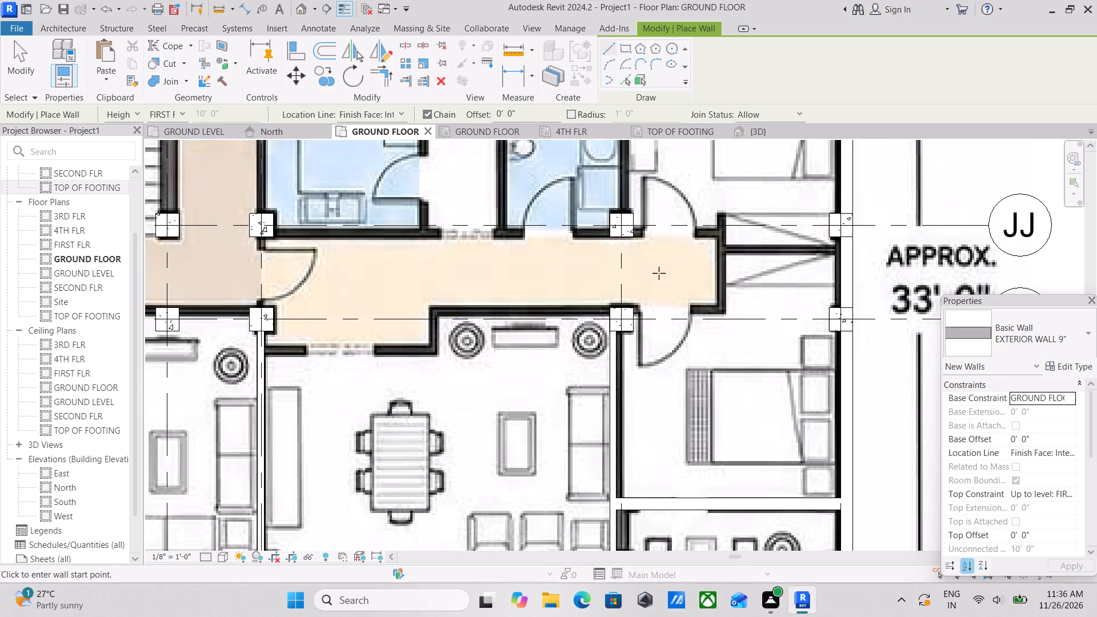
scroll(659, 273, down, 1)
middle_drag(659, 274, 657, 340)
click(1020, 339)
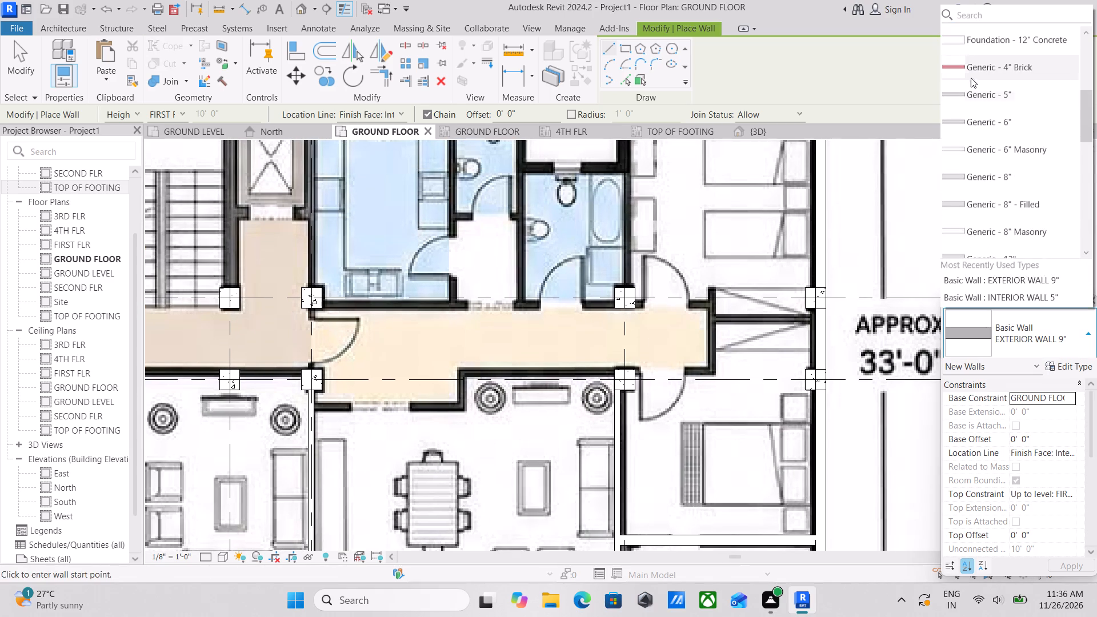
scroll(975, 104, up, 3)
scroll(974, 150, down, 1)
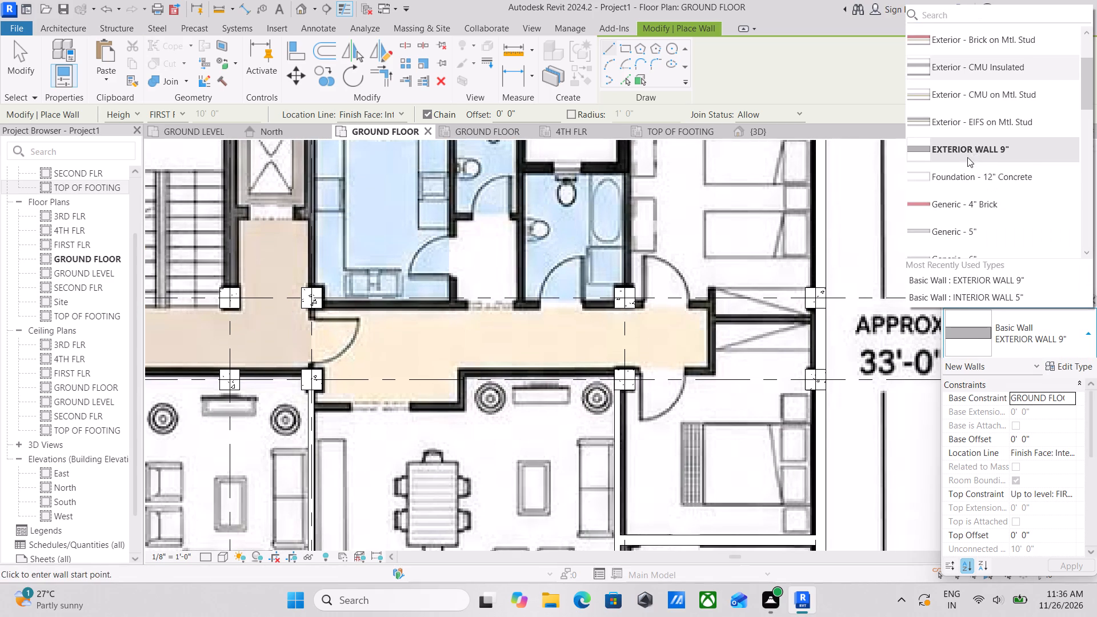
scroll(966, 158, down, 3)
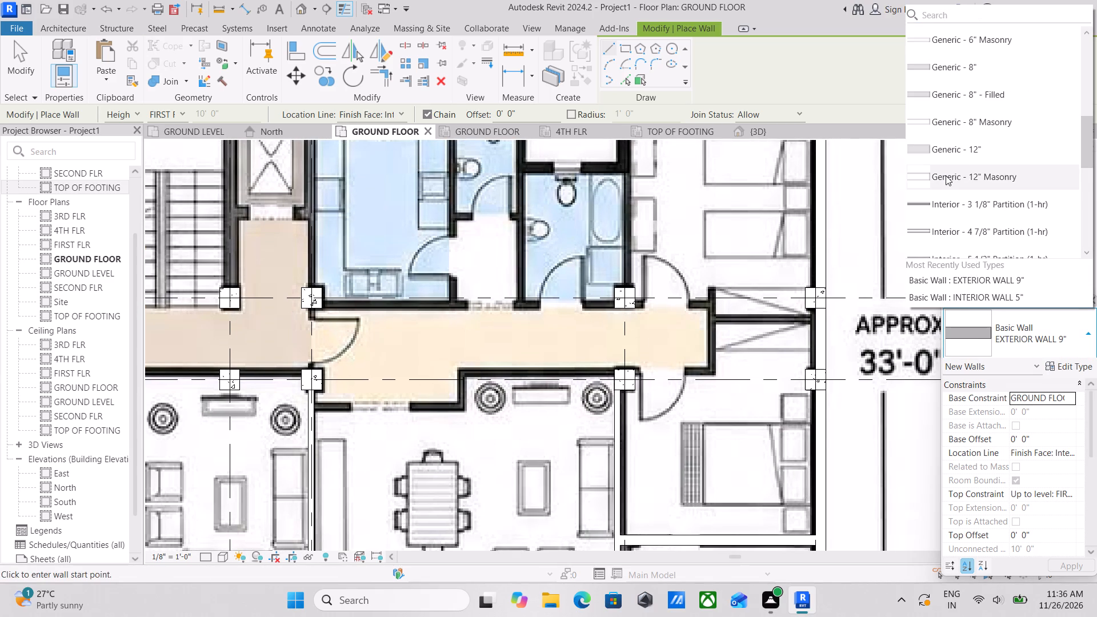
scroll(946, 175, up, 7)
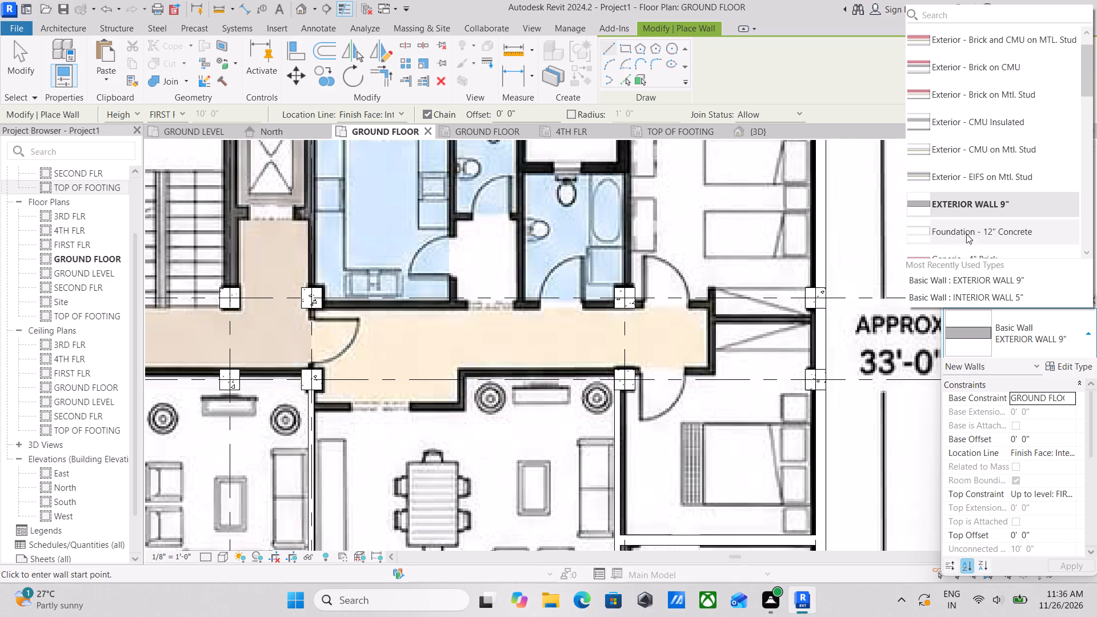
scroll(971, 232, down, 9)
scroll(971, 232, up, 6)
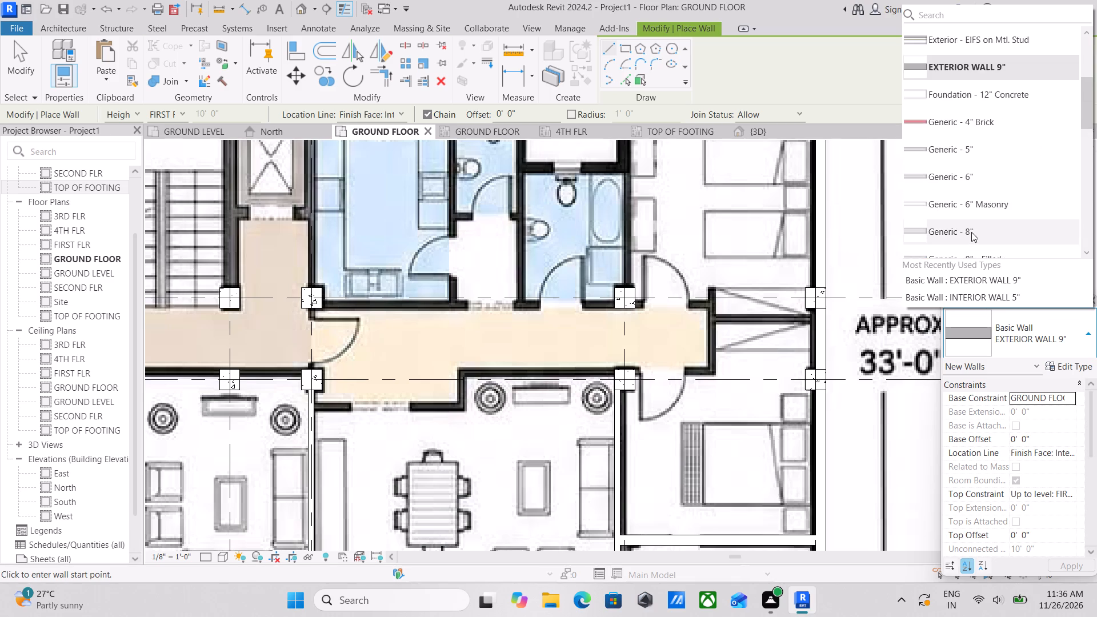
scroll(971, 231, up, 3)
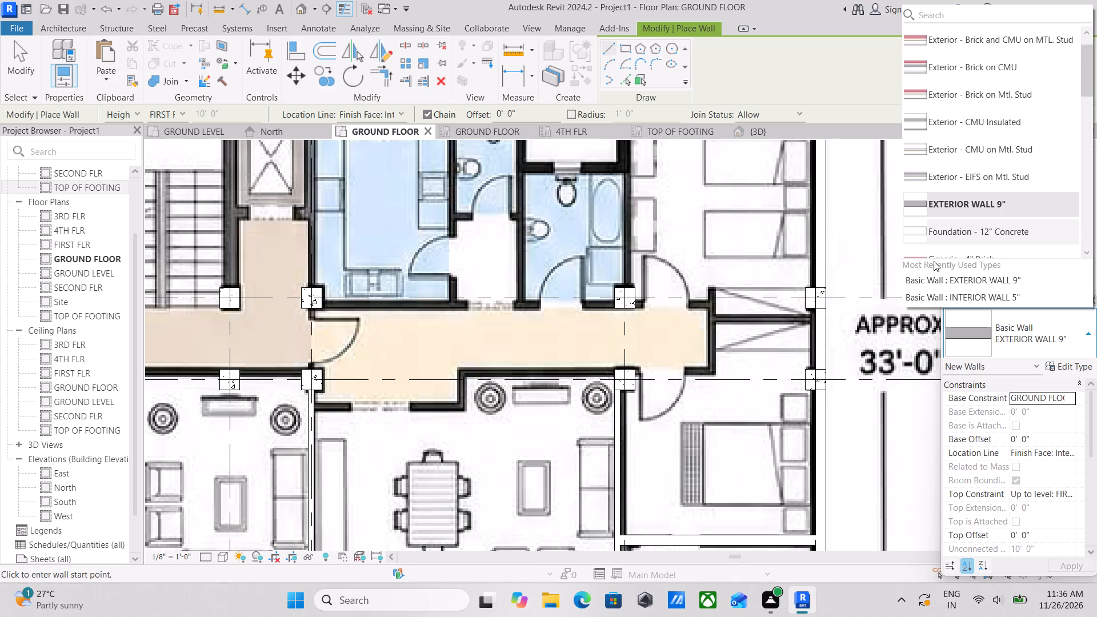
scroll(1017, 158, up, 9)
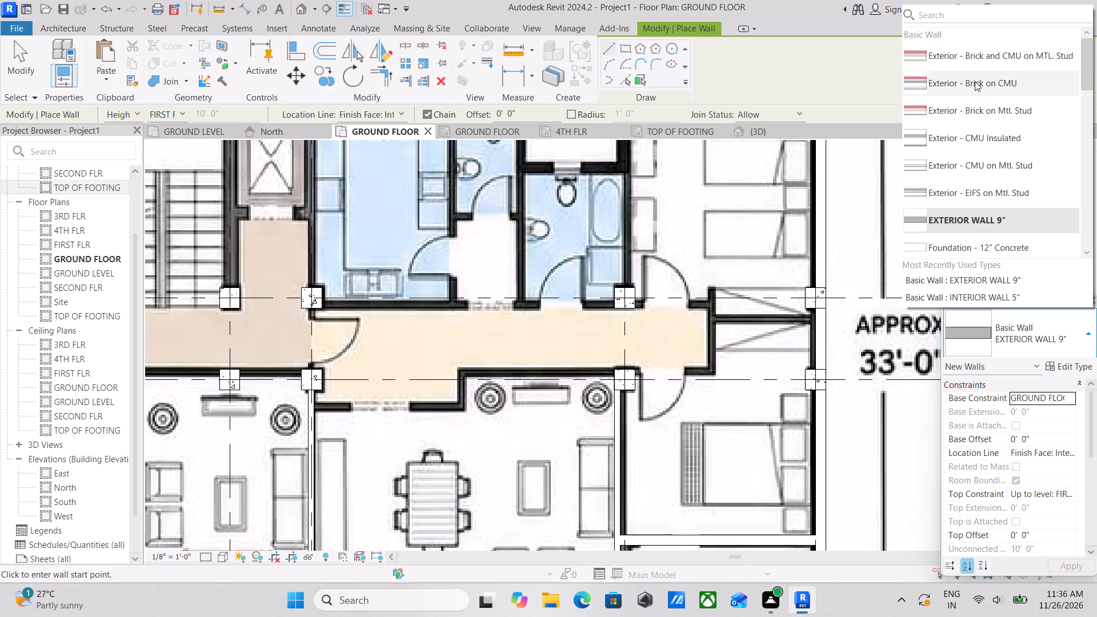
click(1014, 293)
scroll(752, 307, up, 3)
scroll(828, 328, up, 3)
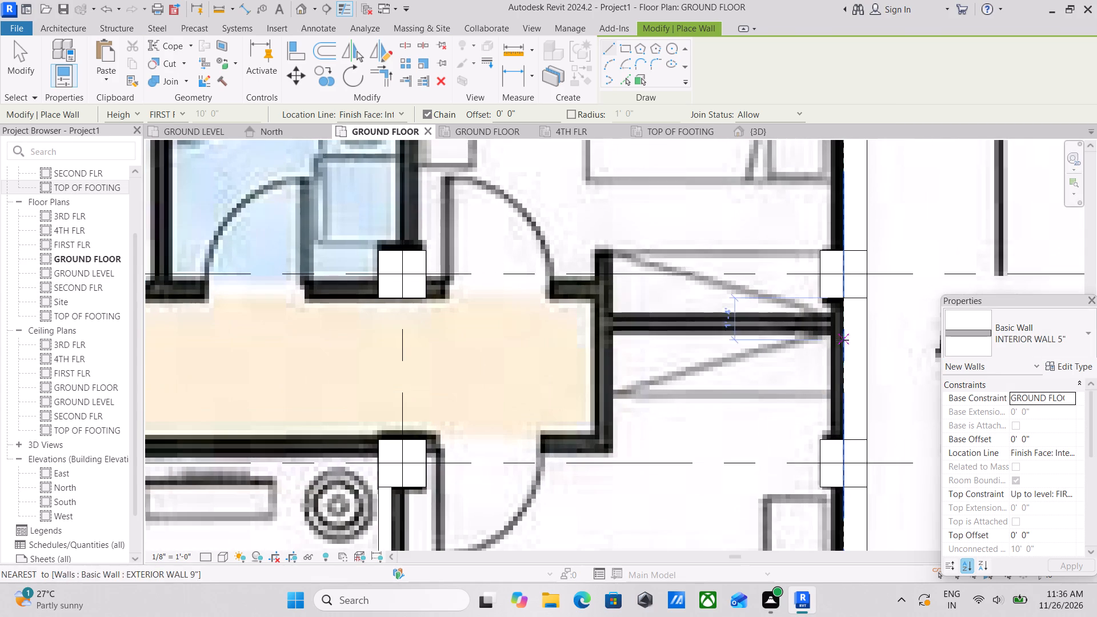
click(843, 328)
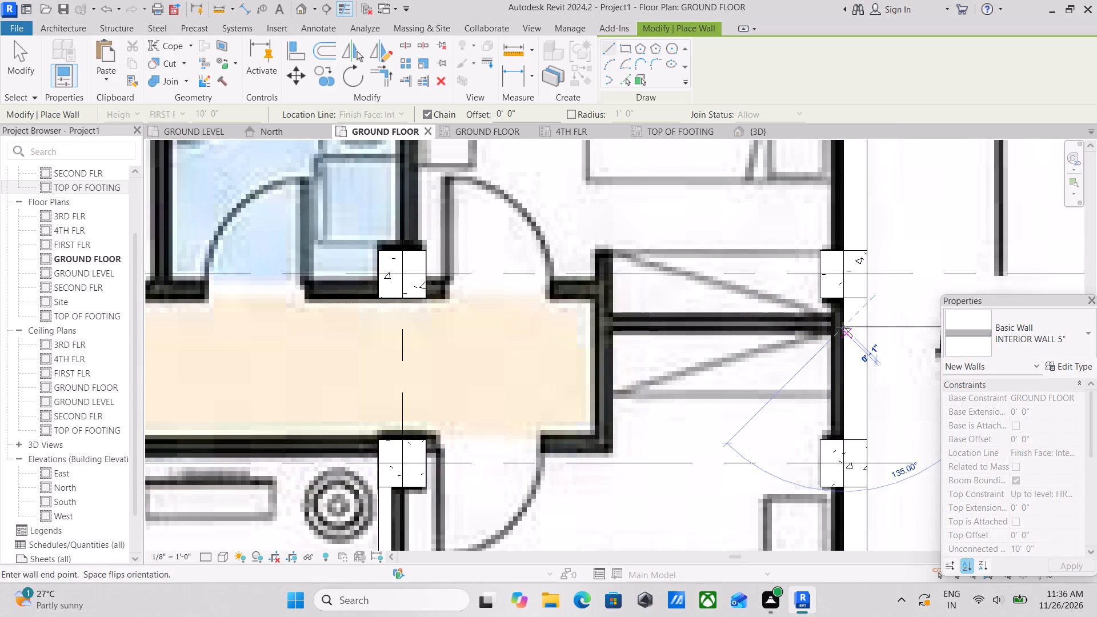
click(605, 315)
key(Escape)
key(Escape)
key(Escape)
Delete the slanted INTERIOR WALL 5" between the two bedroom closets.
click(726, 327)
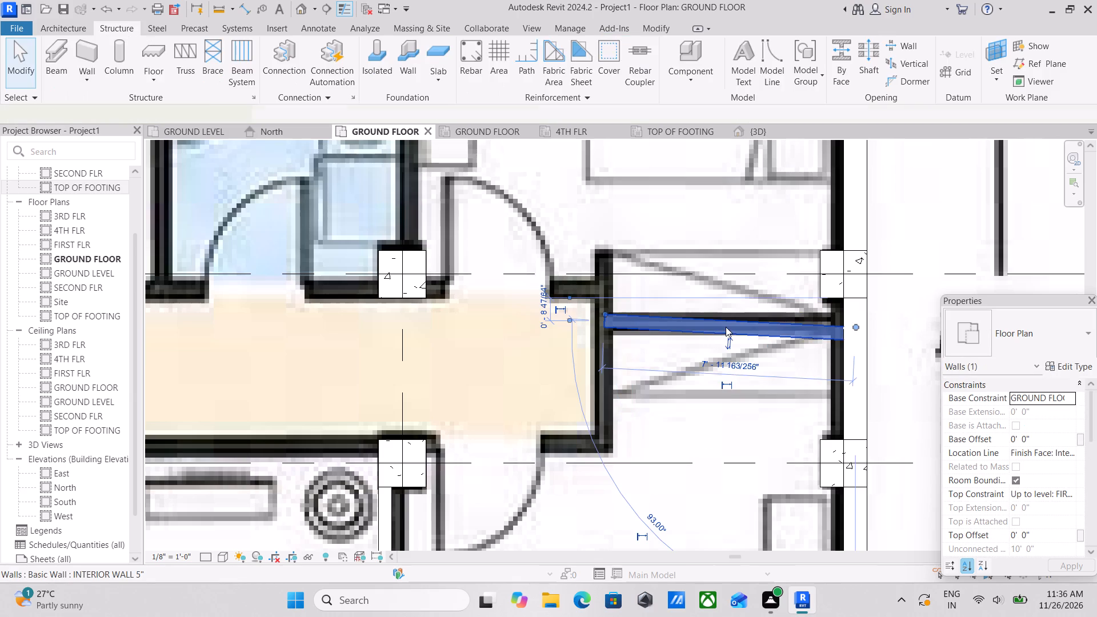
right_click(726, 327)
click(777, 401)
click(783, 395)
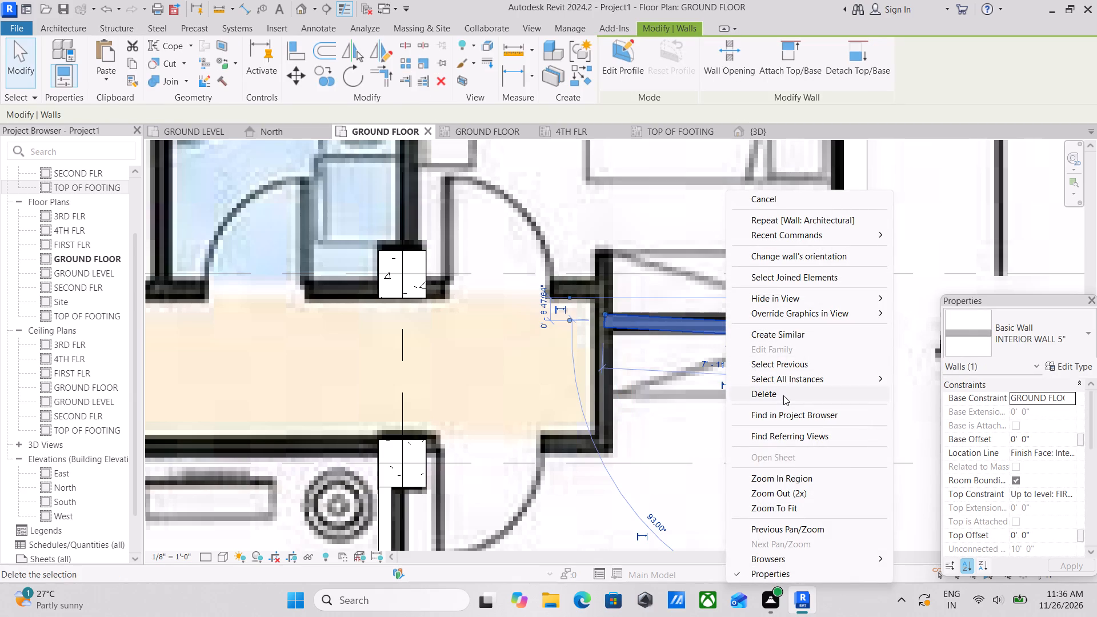
Draw a horizontal INTERIOR WALL 5" about 7'-5" long between the two bedroom closets, from grid 8 to the corridor's end wall.
text(WA)
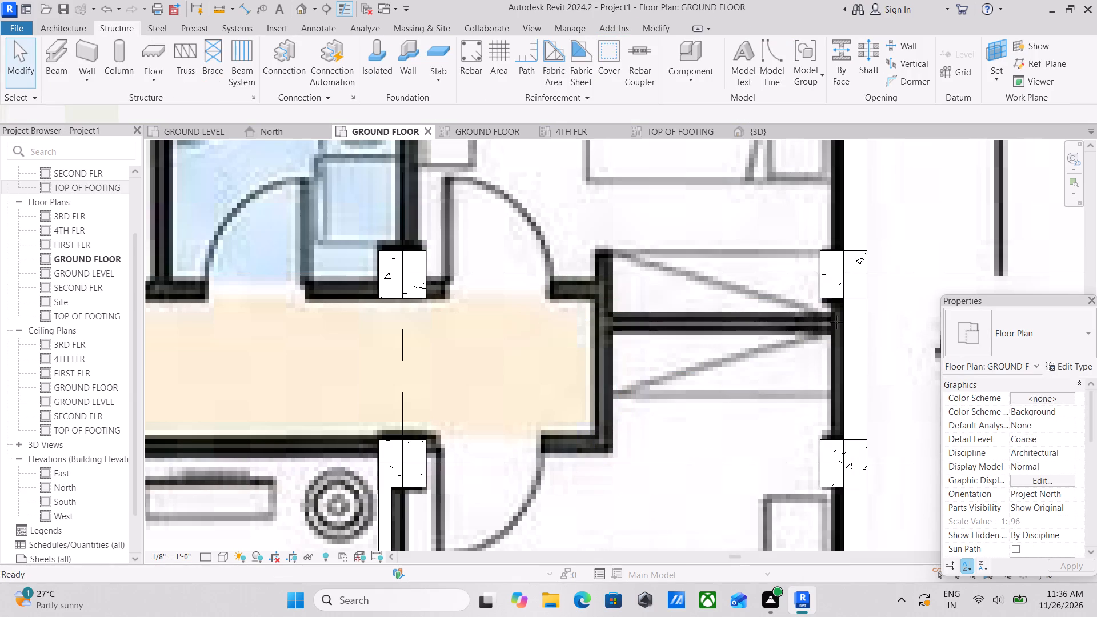
scroll(838, 318, up, 5)
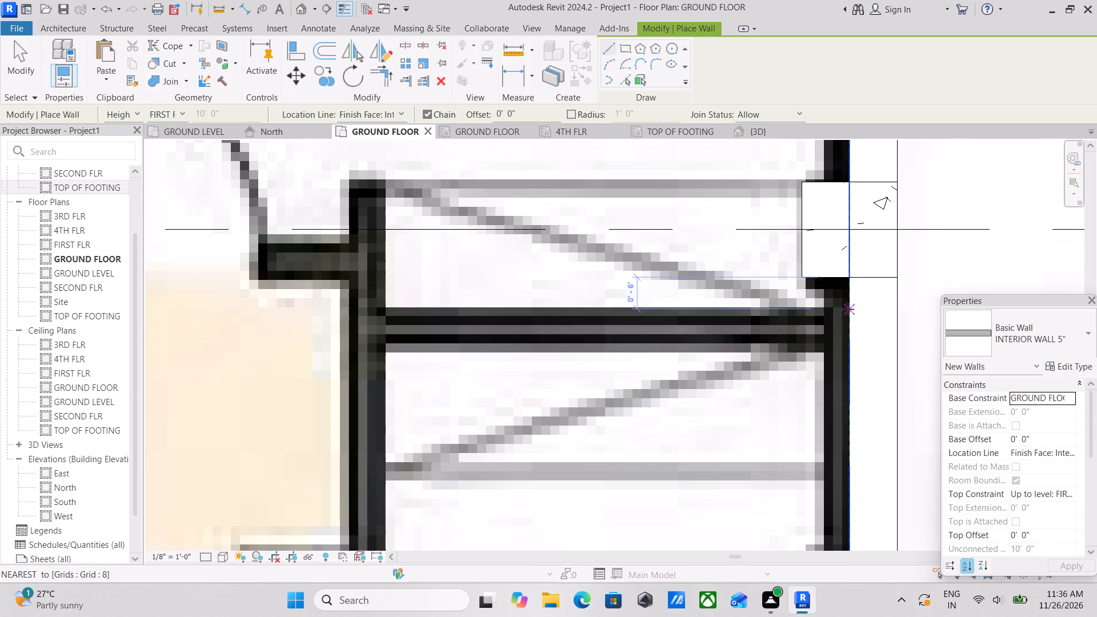
click(847, 309)
middle_drag(507, 310, 650, 326)
click(524, 331)
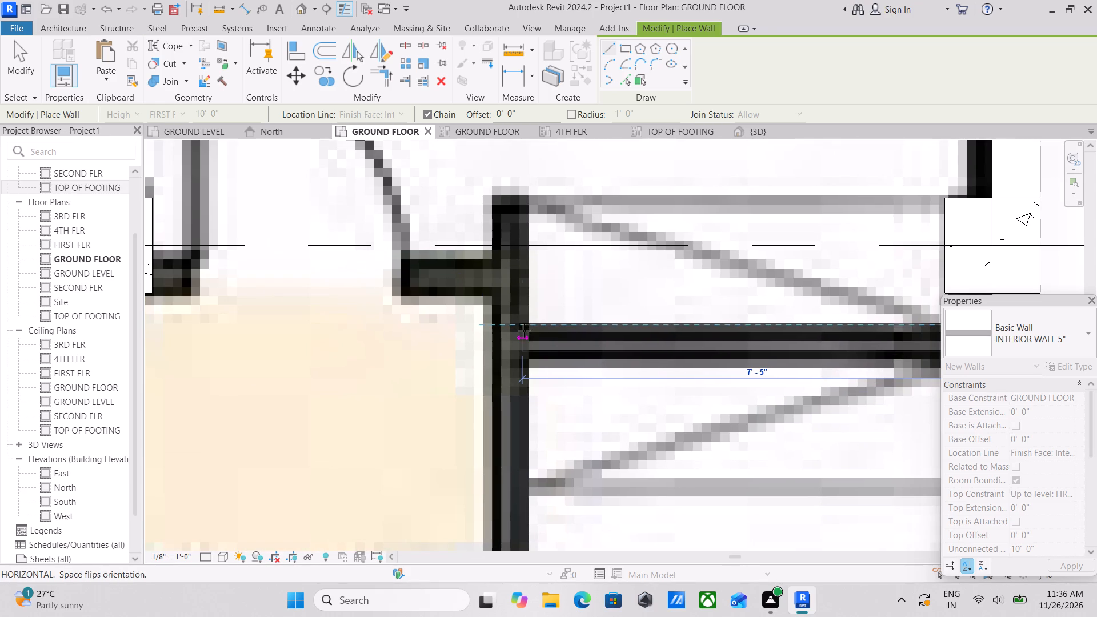
key(Escape)
Draw a horizontal INTERIOR WALL 5" about 6'-1" long from the lower corridor column across the bedroom door to the corridor's end, flipping its side.
scroll(636, 315, down, 5)
middle_drag(478, 372, 595, 307)
scroll(455, 388, down, 1)
middle_drag(459, 388, 481, 384)
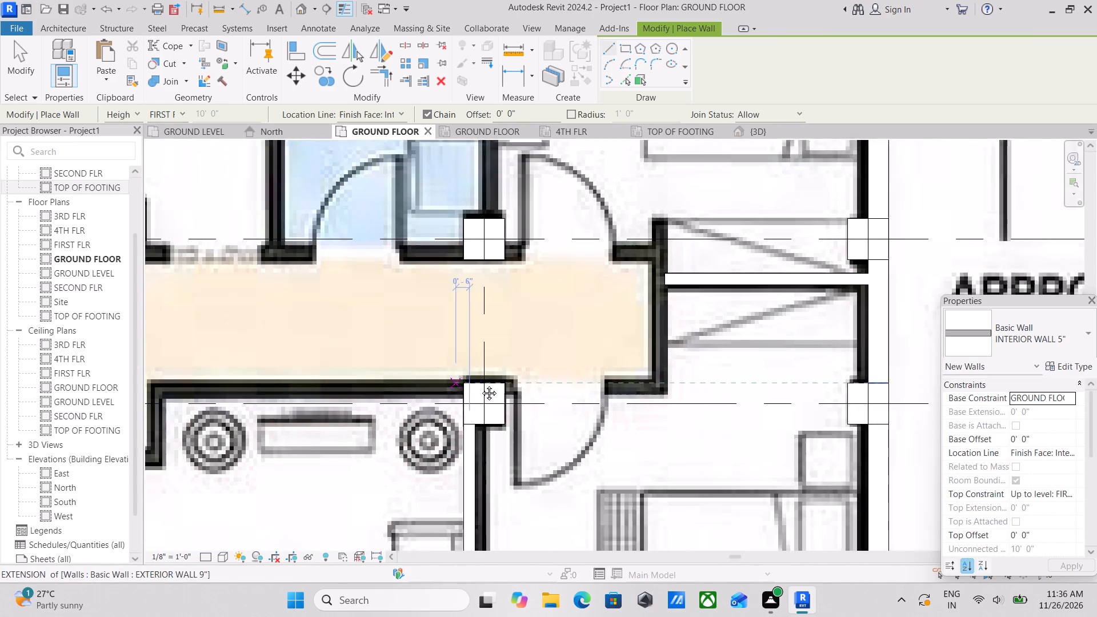
middle_drag(481, 384, 553, 368)
click(594, 365)
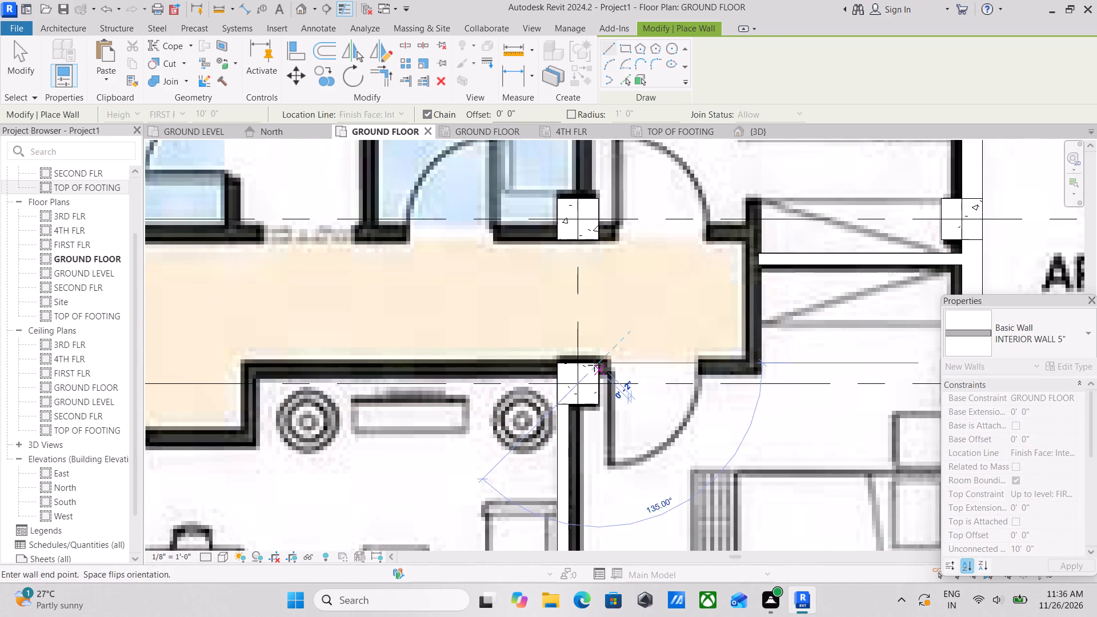
key(space)
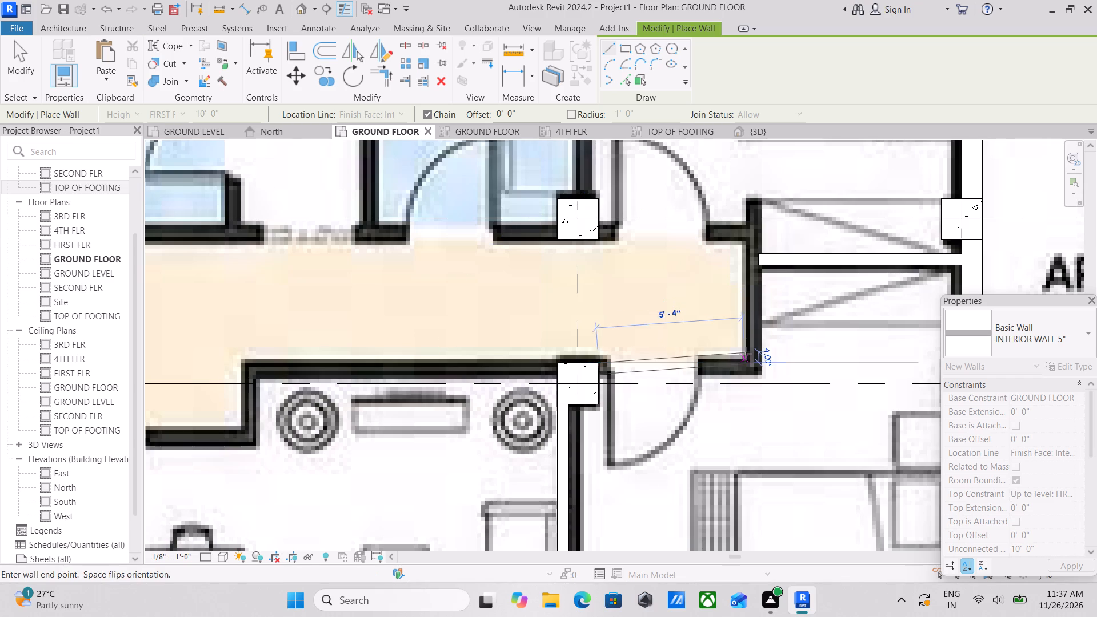
click(765, 360)
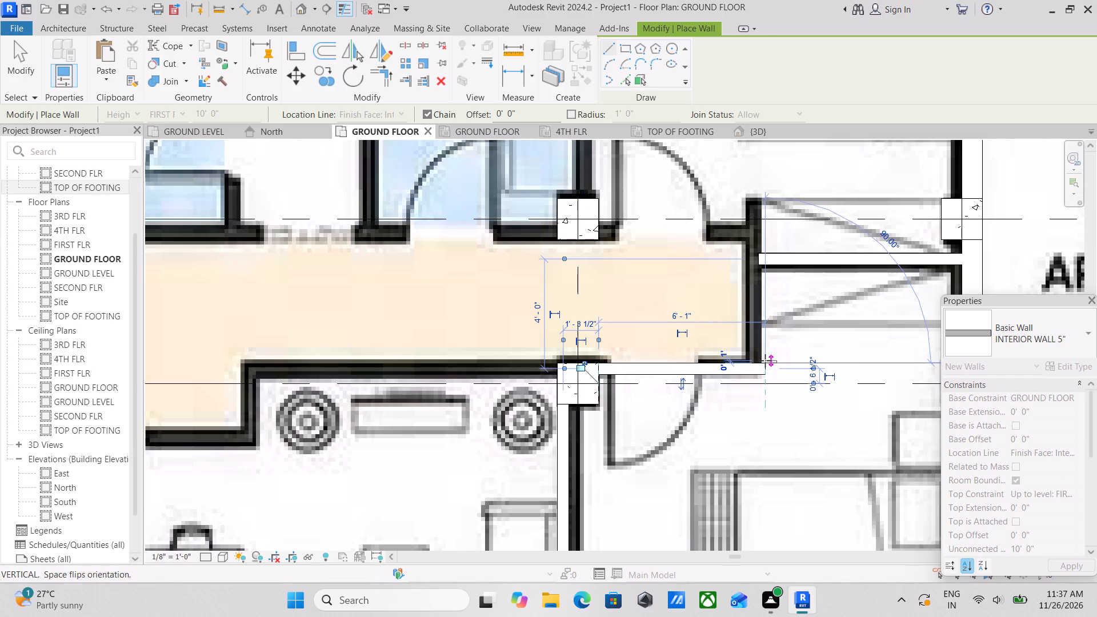
key(Escape)
Draw a vertical INTERIOR WALL 5" about 6'-0" long closing the corridor's end, up to the upper closet's corner.
click(762, 362)
middle_drag(759, 294, 768, 373)
click(776, 274)
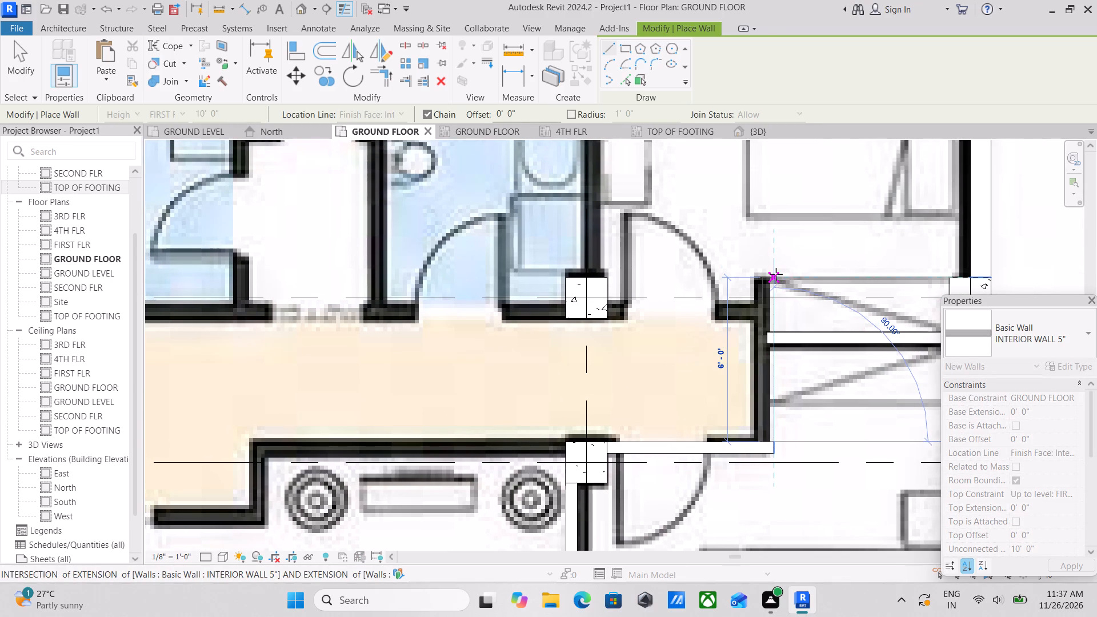
key(Escape)
Look over the ground floor plan from the corridor to the upper bathrooms and kitchens for walls still missing.
scroll(669, 372, down, 3)
middle_drag(669, 372, 782, 344)
middle_drag(669, 320, 785, 311)
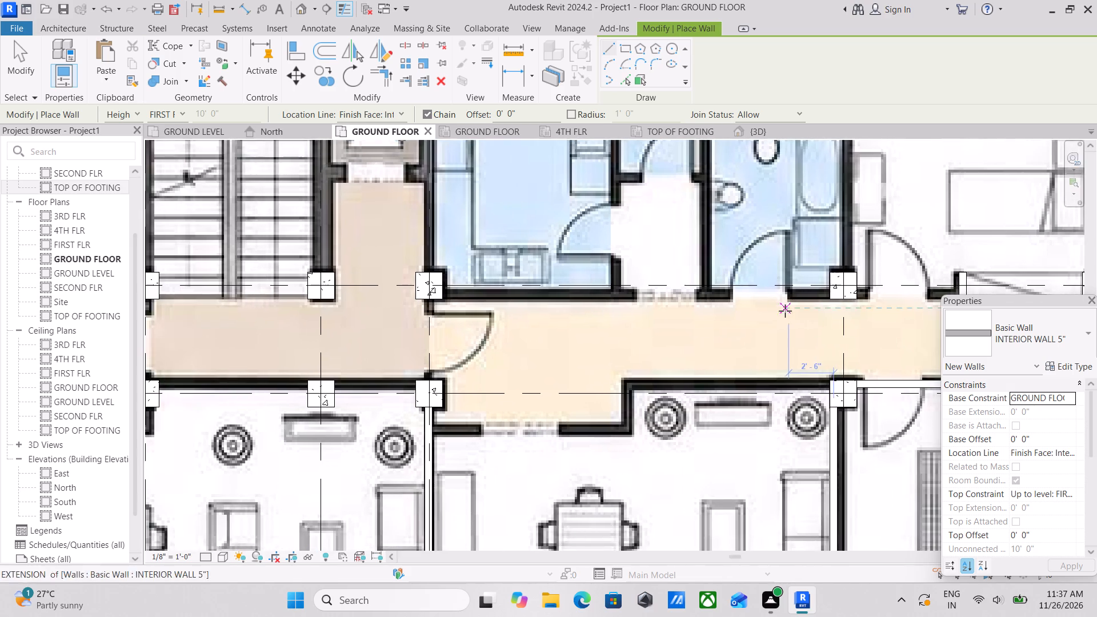
middle_drag(558, 365, 775, 317)
middle_drag(387, 328, 623, 299)
scroll(378, 315, down, 2)
middle_drag(359, 319, 554, 284)
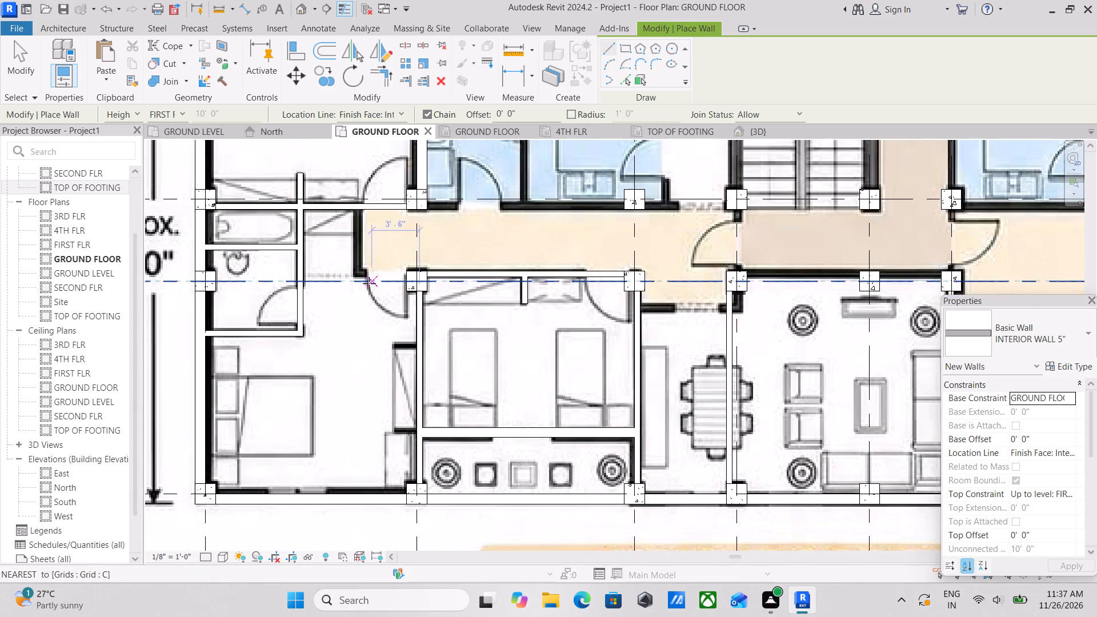
middle_drag(423, 287, 529, 289)
middle_drag(444, 294, 445, 383)
scroll(462, 295, up, 3)
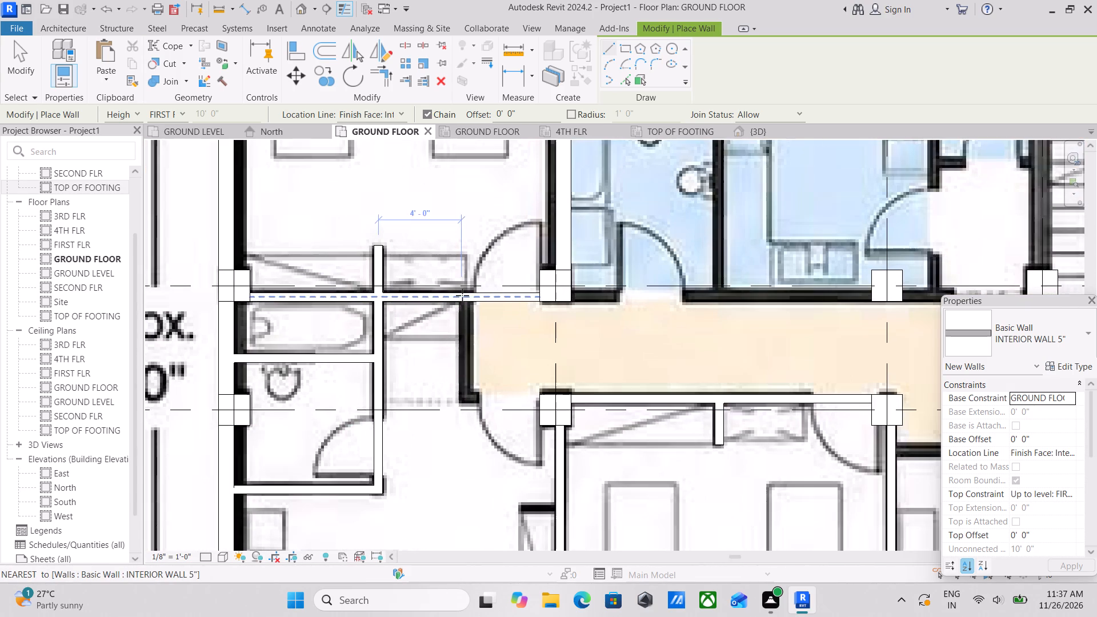
scroll(463, 342, down, 4)
scroll(473, 297, down, 2)
middle_drag(473, 297, 439, 373)
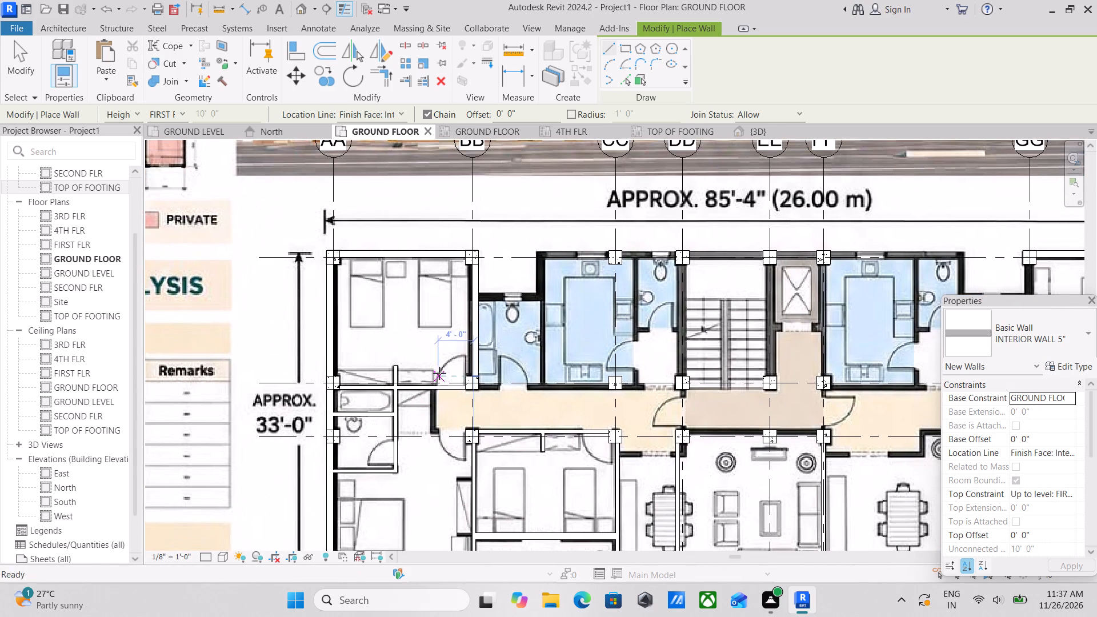
scroll(483, 274, up, 7)
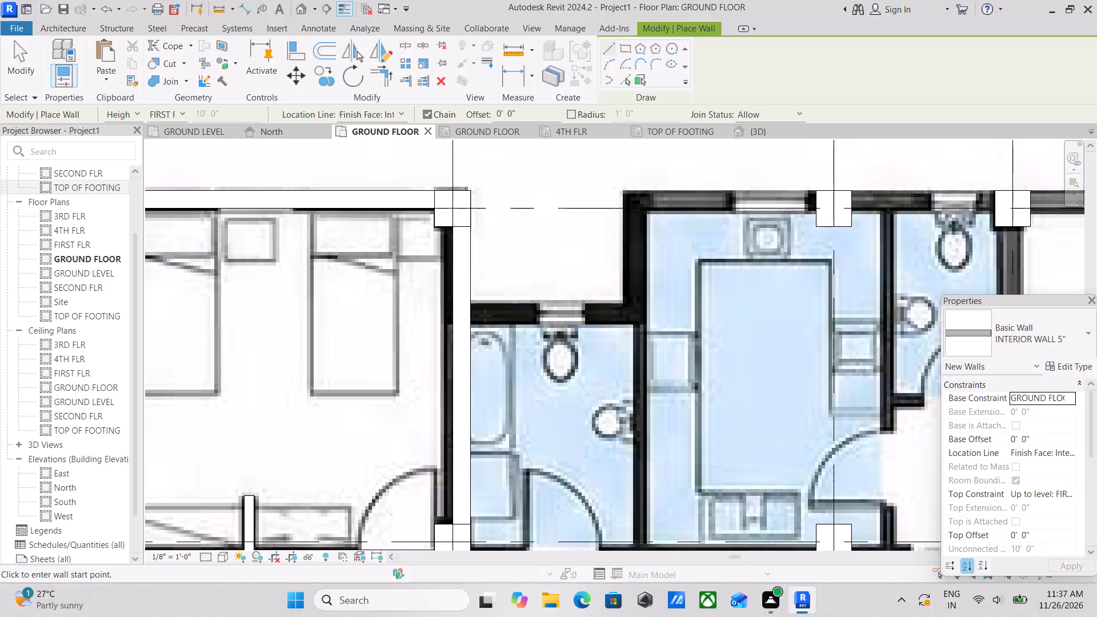
scroll(478, 298, down, 4)
middle_drag(507, 293, 333, 287)
scroll(341, 290, down, 4)
middle_drag(329, 291, 343, 294)
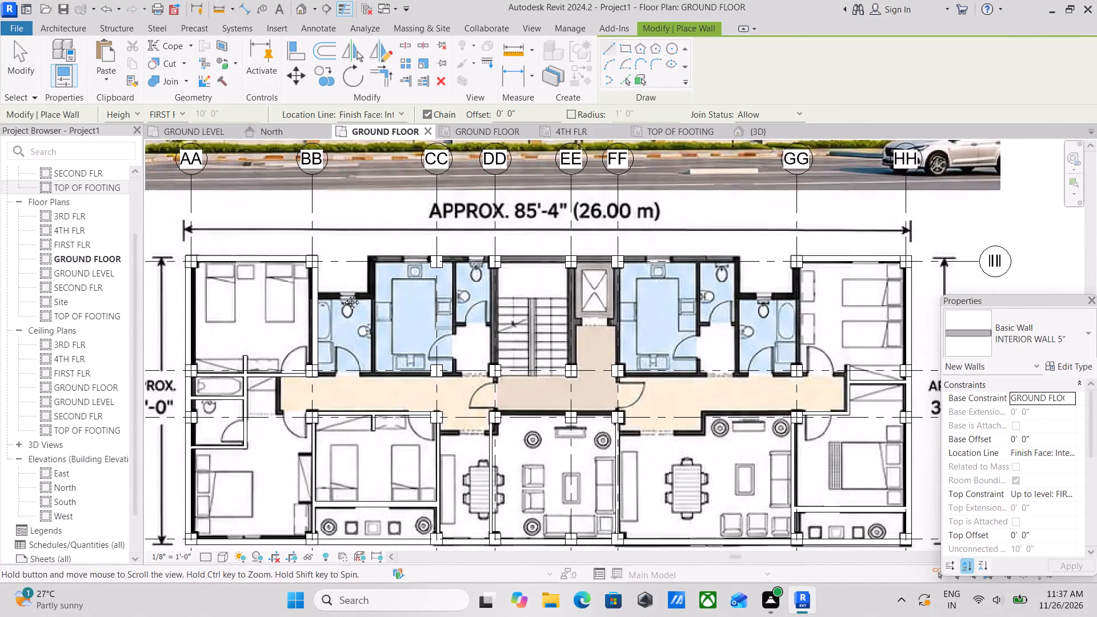
middle_drag(343, 294, 457, 278)
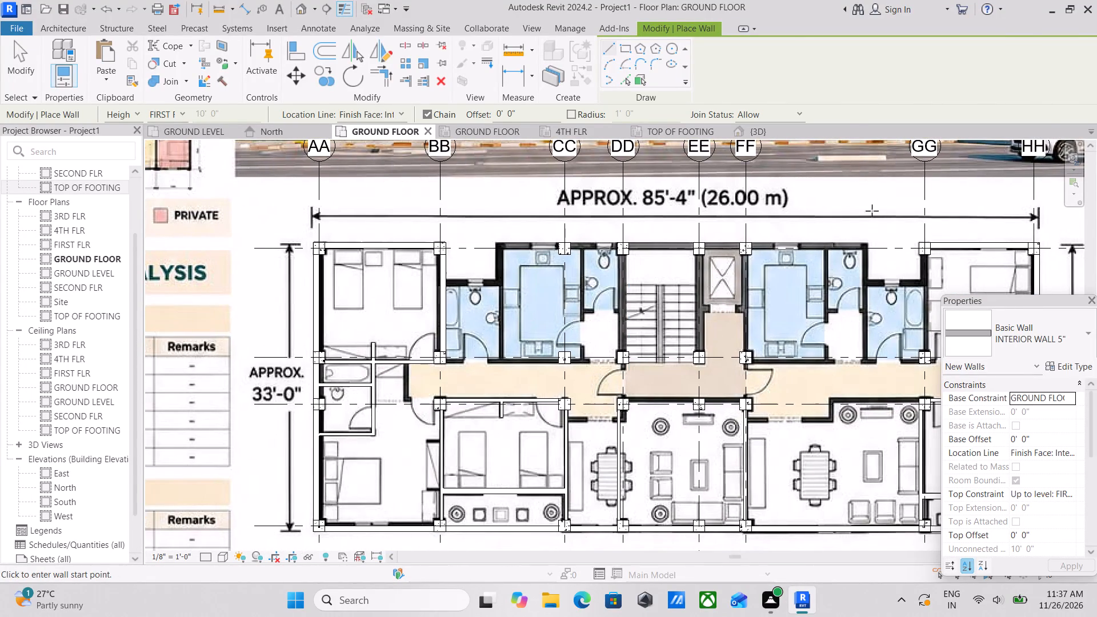
Draw a horizontal EXTERIOR WALL 9" about 6'-6" long above the bathroom beside grid BB, from the bedroom wall to the kitchen wall, flipping its side.
click(1006, 338)
scroll(921, 171, up, 1)
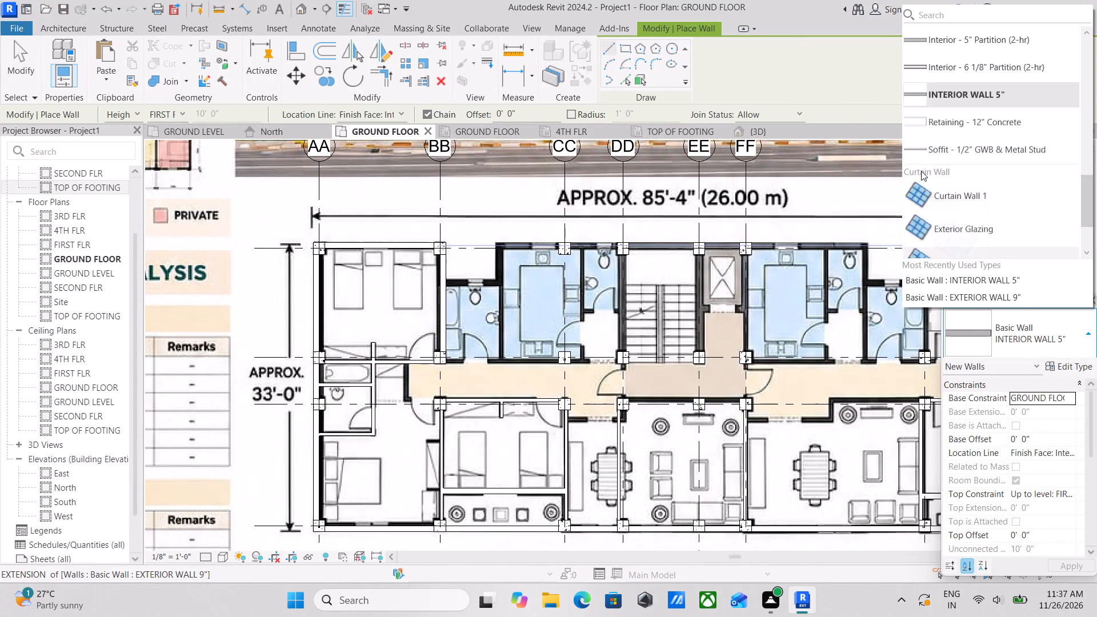
scroll(921, 171, up, 1)
scroll(928, 180, down, 1)
scroll(955, 132, up, 5)
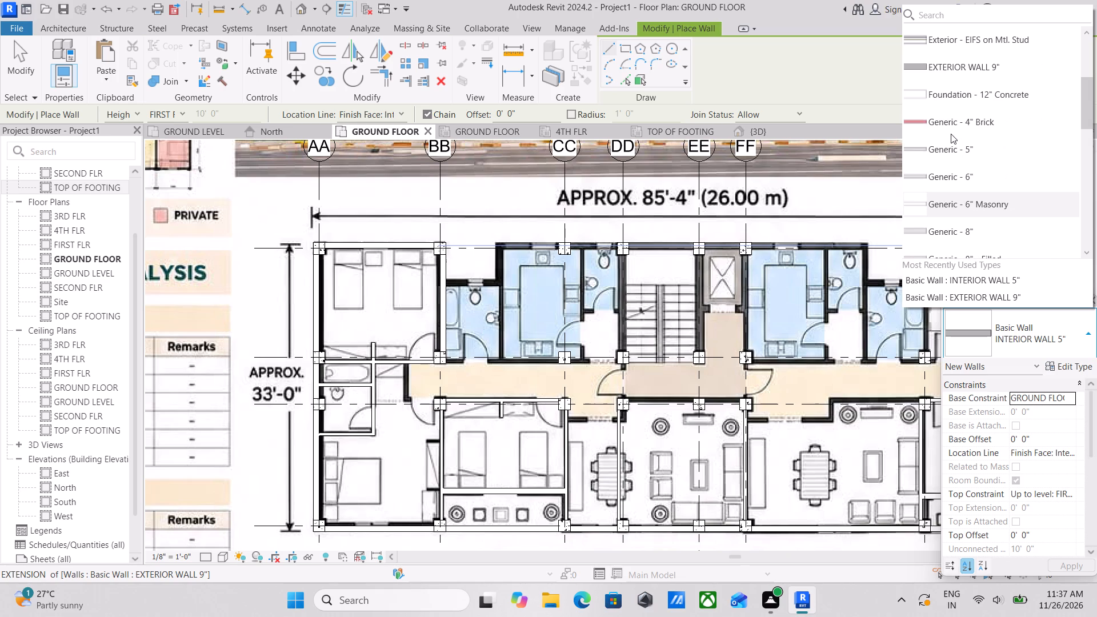
click(932, 61)
scroll(495, 291, up, 1)
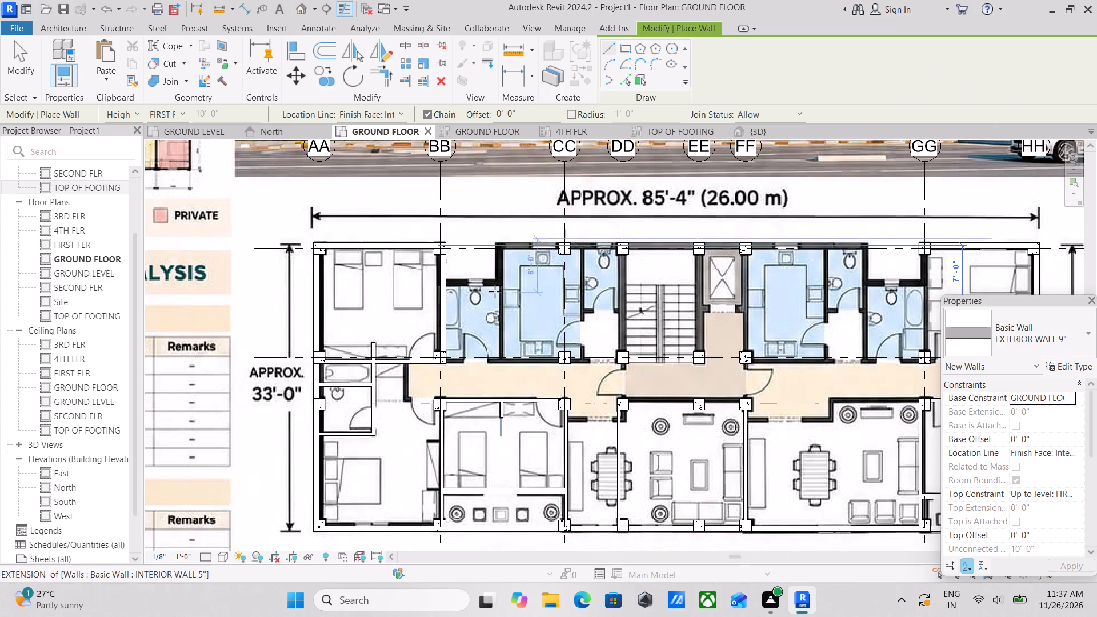
scroll(495, 291, up, 1)
scroll(433, 238, up, 6)
scroll(428, 287, up, 3)
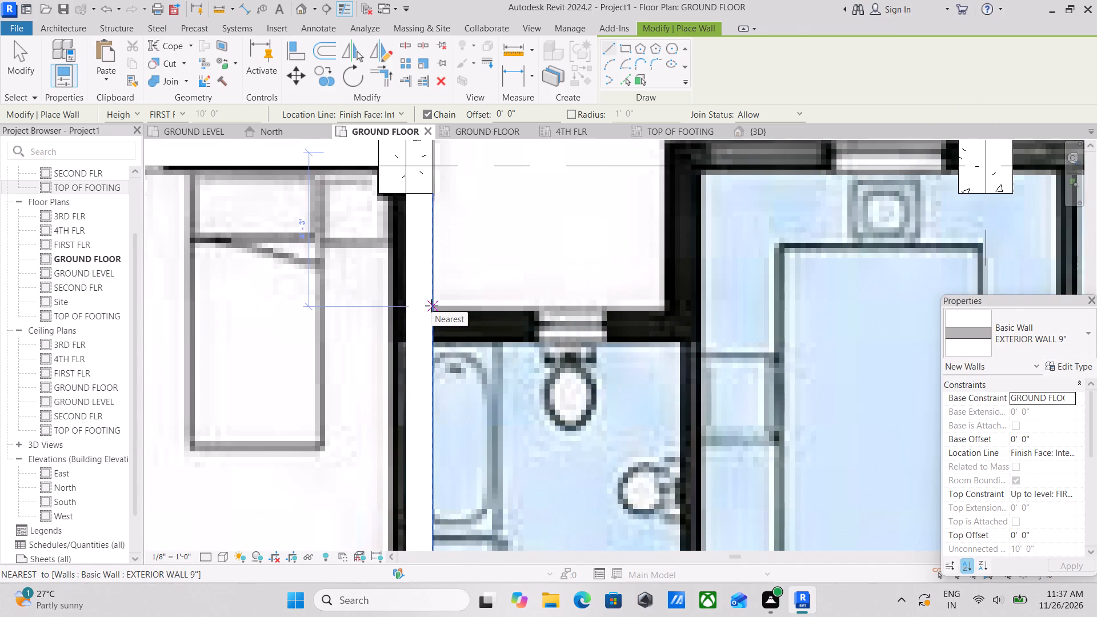
click(431, 306)
middle_drag(556, 309, 477, 308)
key(space)
middle_drag(567, 307, 511, 320)
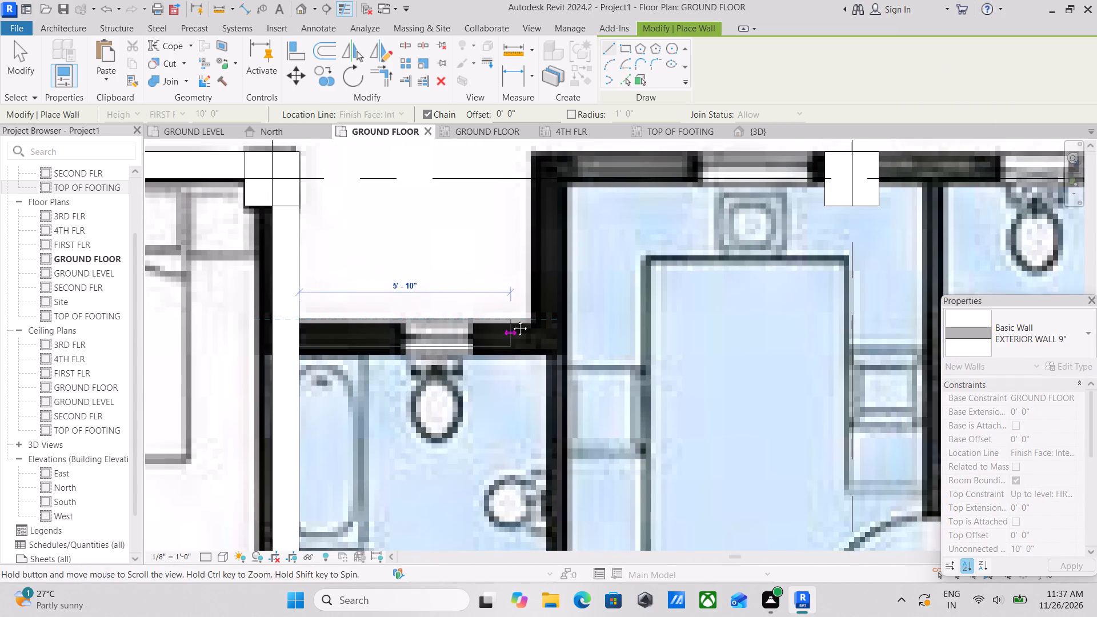
middle_drag(511, 320, 515, 322)
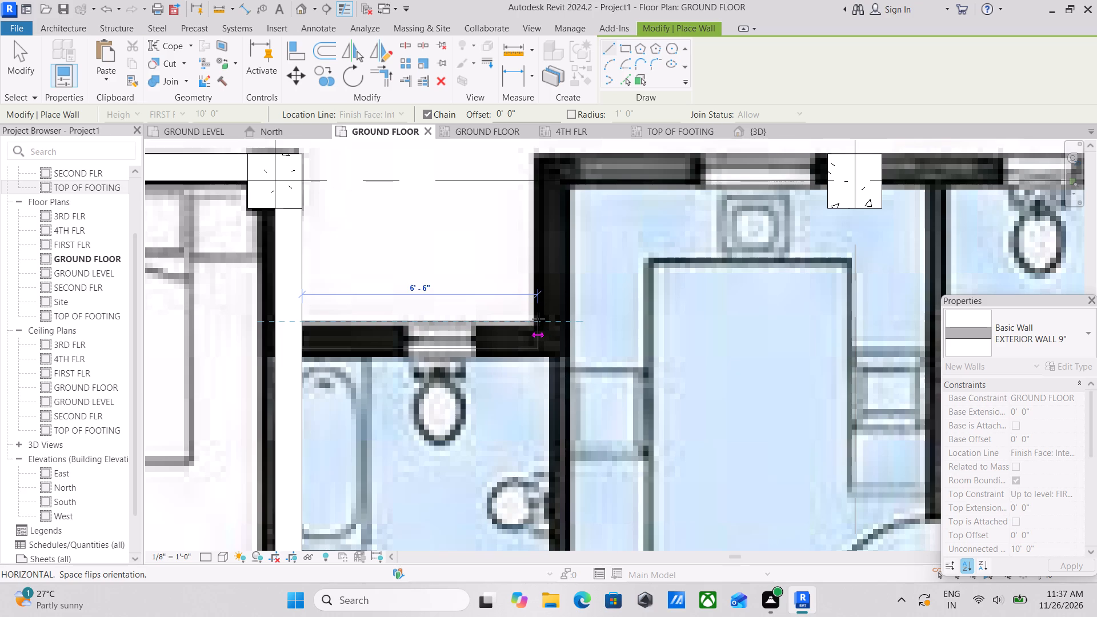
click(538, 319)
key(Escape)
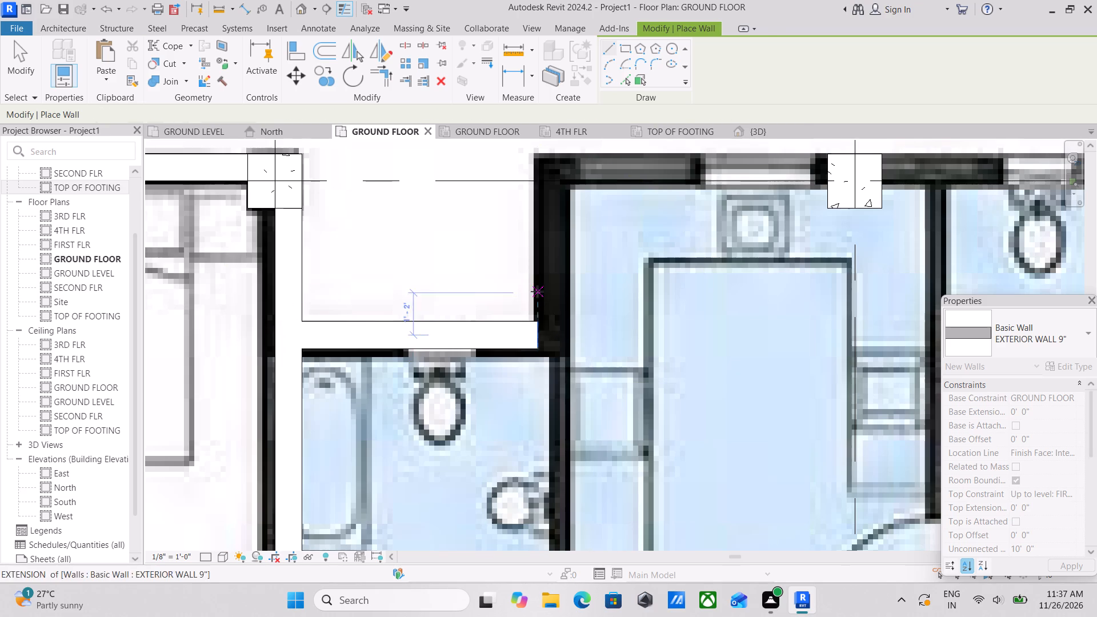
Draw a horizontal EXTERIOR WALL 9" about 8'-0" long along the kitchen's outer edge, from the grid CC column to the kitchen corner.
middle_drag(537, 291, 535, 440)
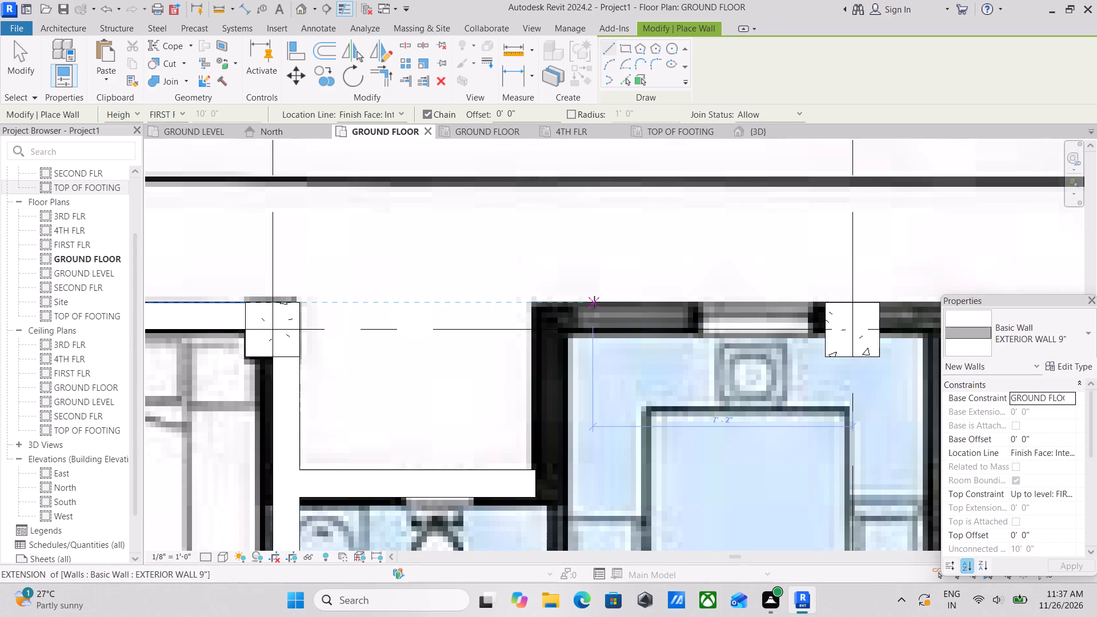
middle_drag(594, 302, 442, 350)
click(676, 352)
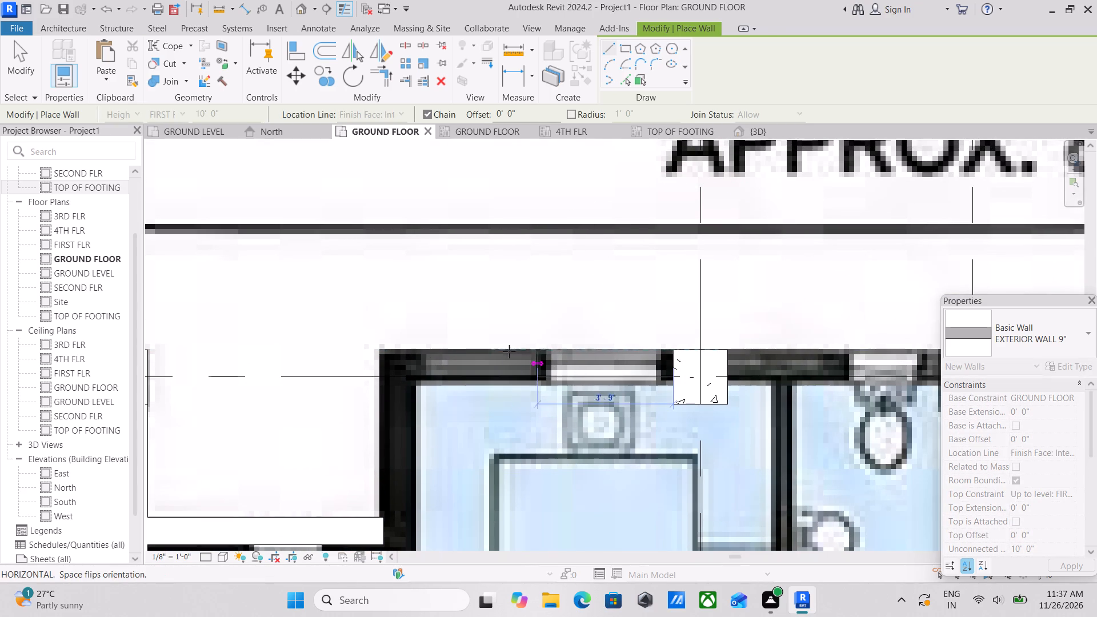
click(377, 351)
key(Escape)
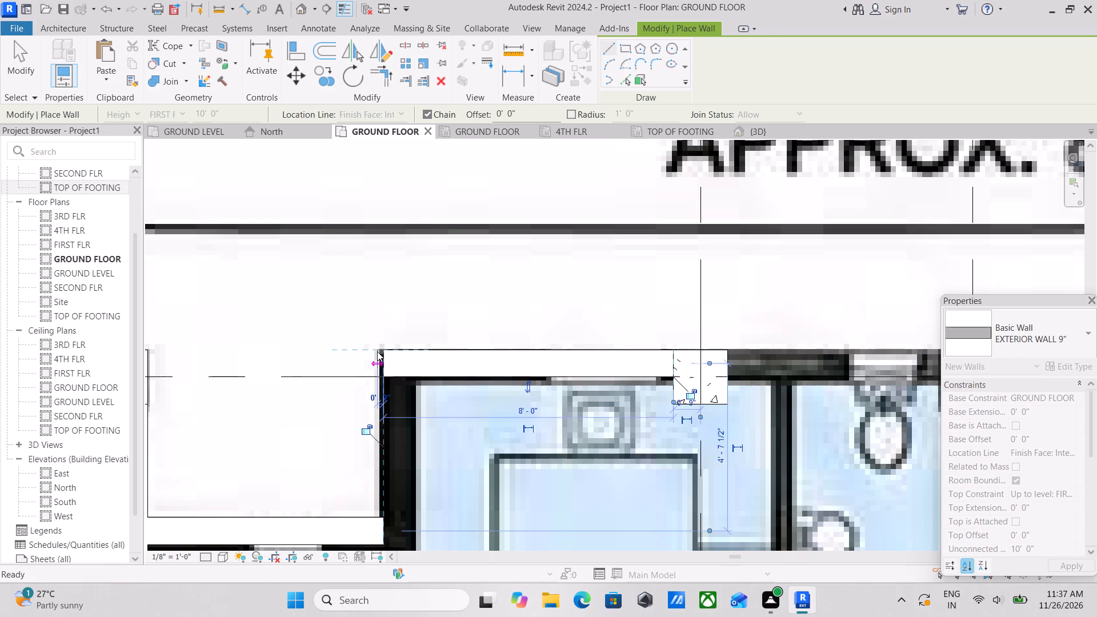
Draw a vertical EXTERIOR WALL 9" about 4'-7 1/2" long joining the bathroom's exterior wall to the kitchen's outer corner, flipping its side.
scroll(379, 351, down, 2)
middle_drag(384, 371, 417, 248)
click(413, 359)
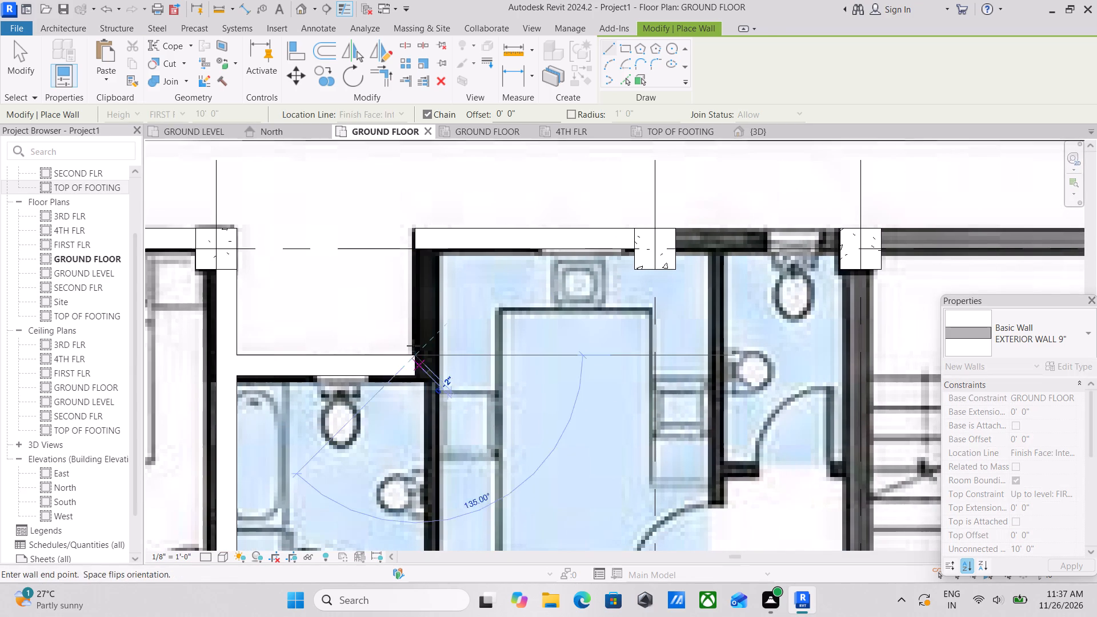
key(space)
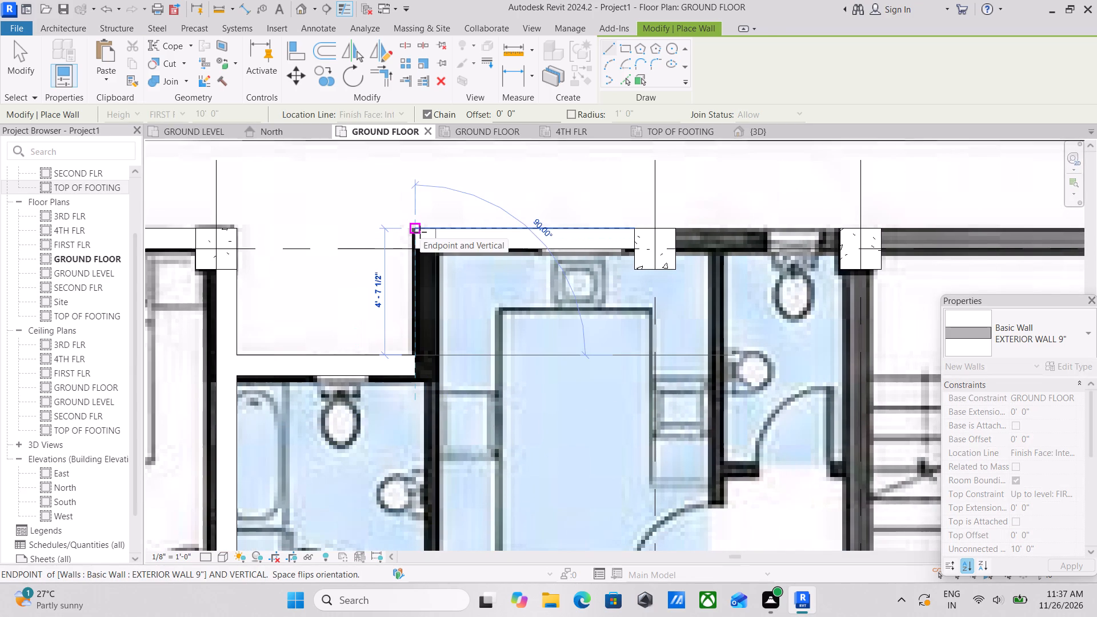
click(420, 232)
key(Escape)
Draw a horizontal EXTERIOR WALL 9" about 6'-0" long above the toilet between the grid CC and DD columns, flipping its side.
scroll(564, 251, down, 1)
middle_drag(561, 251, 327, 301)
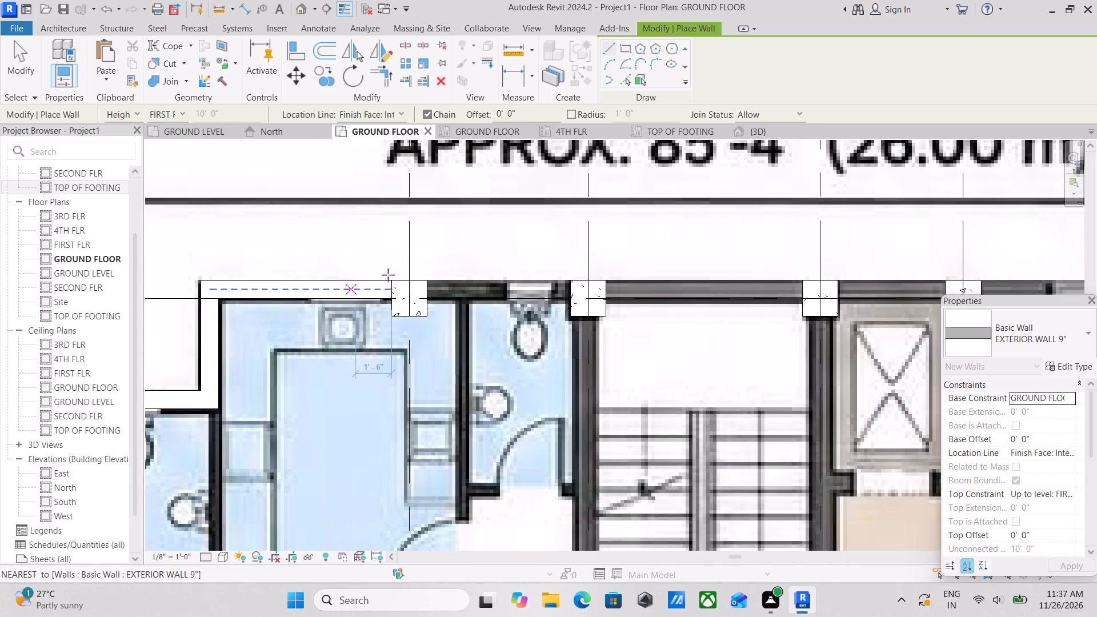
click(431, 283)
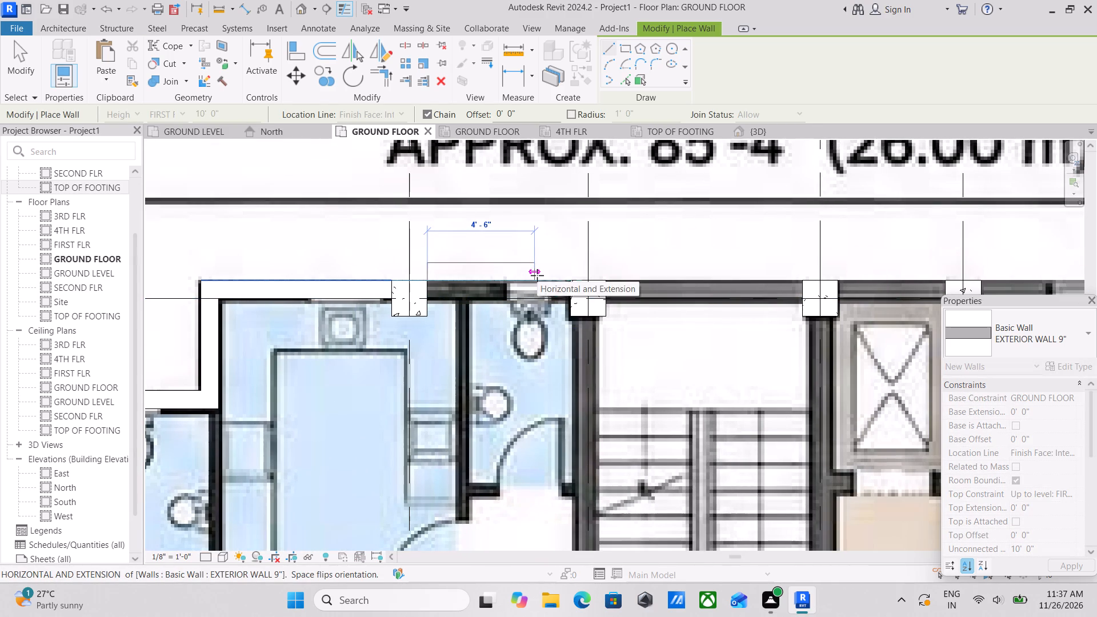
key(space)
middle_drag(550, 275, 523, 279)
click(545, 284)
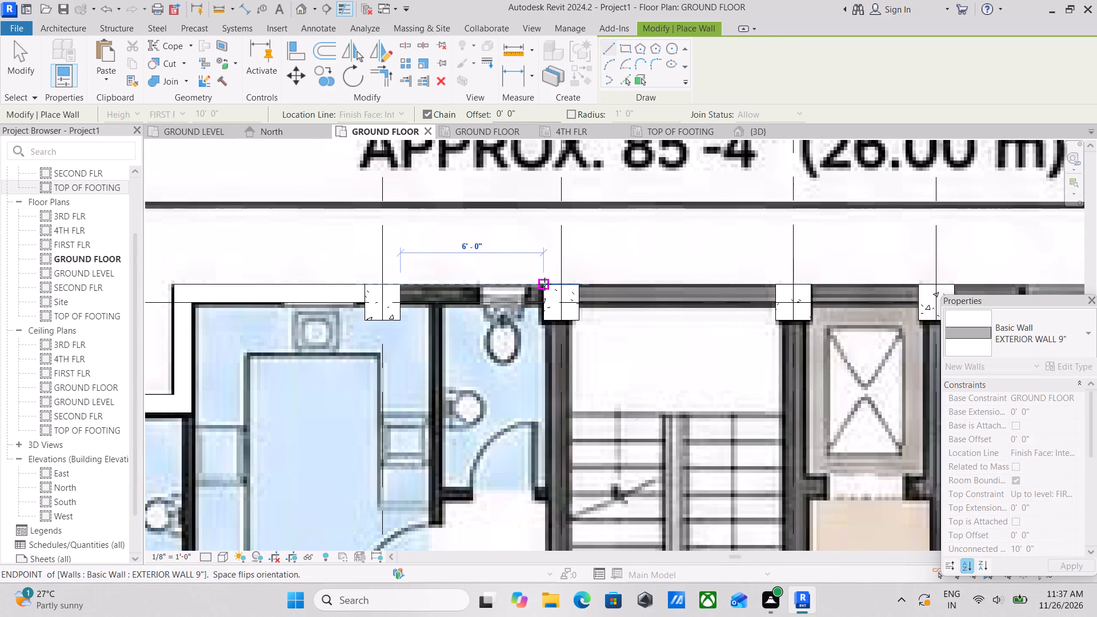
key(Escape)
Draw a horizontal EXTERIOR WALL 9" above the staircase between the grid DD and EE columns, flipping its side.
middle_drag(553, 287, 434, 305)
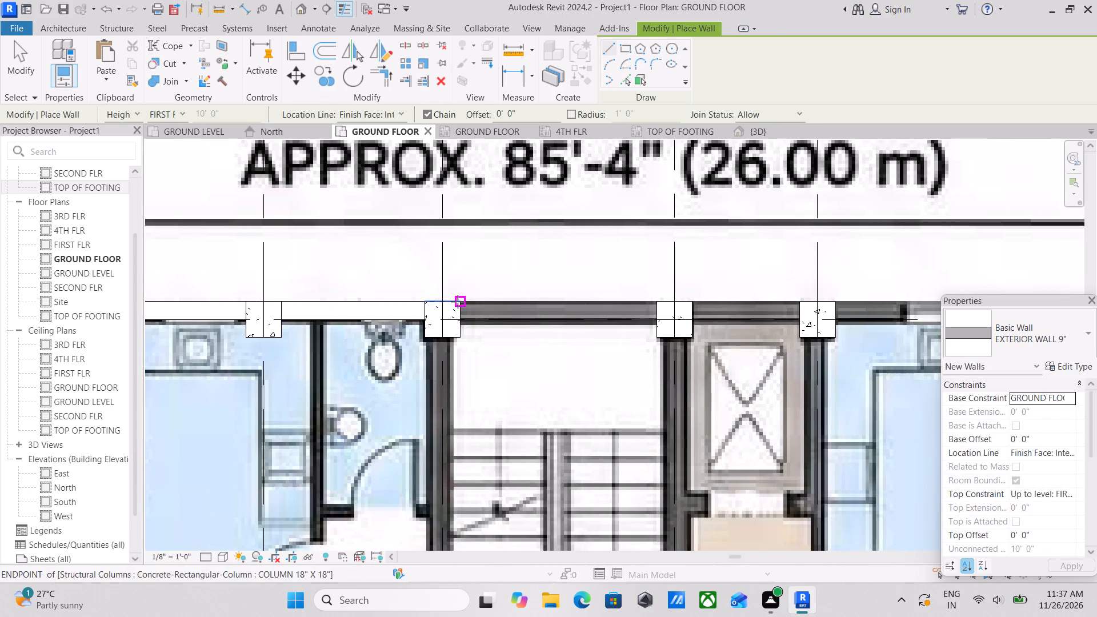
click(458, 302)
middle_drag(536, 301, 425, 303)
key(space)
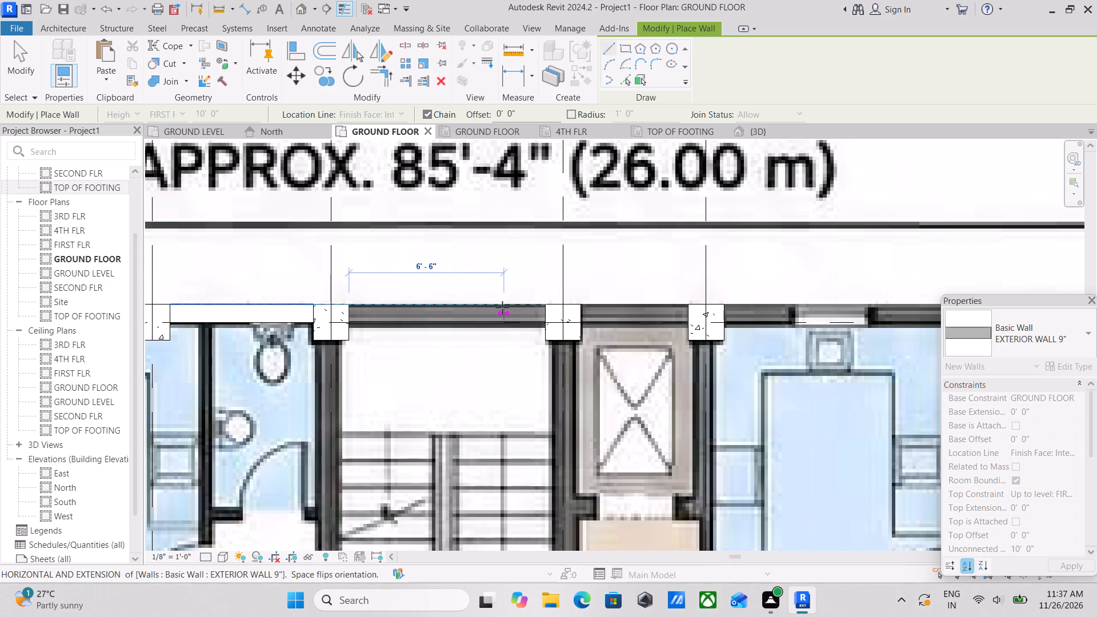
middle_drag(502, 307, 430, 312)
click(476, 310)
key(Escape)
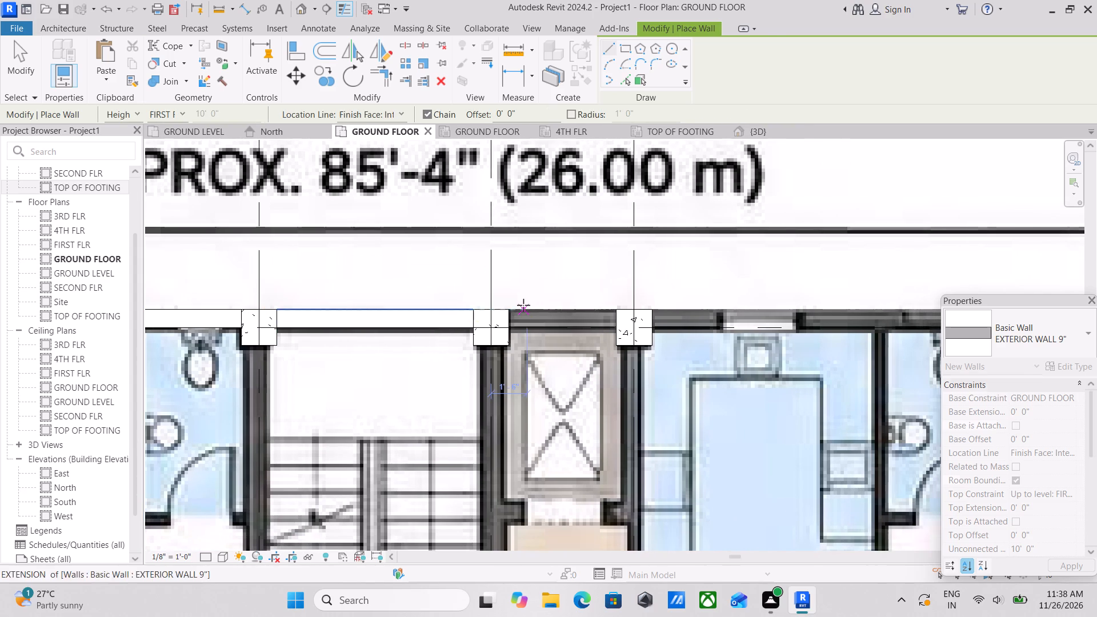
Draw a horizontal EXTERIOR WALL 9" about 4'-6" long above the lift shaft, between its two corner columns, flipping its side.
middle_drag(523, 305, 454, 326)
click(439, 332)
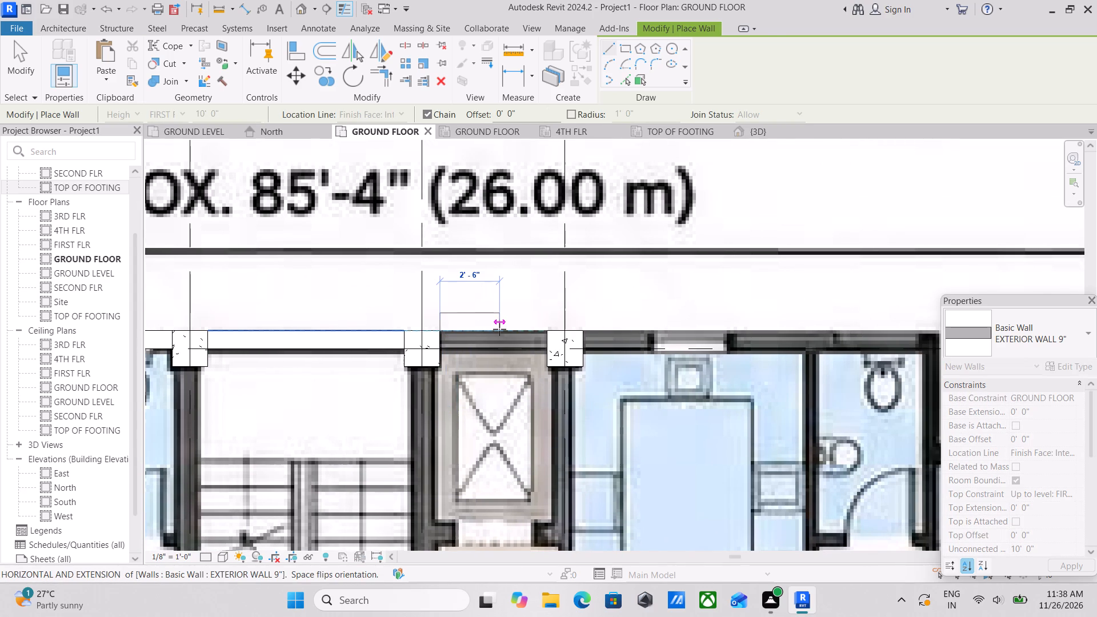
key(space)
middle_drag(502, 329, 422, 328)
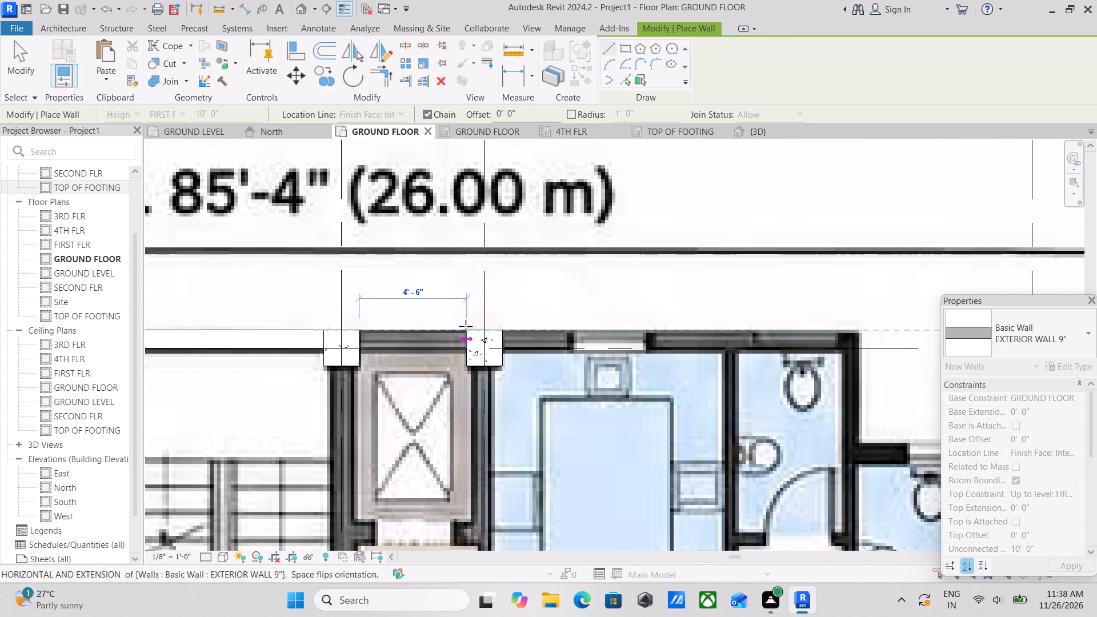
click(472, 330)
key(Escape)
Draw a horizontal EXTERIOR WALL 9" about 15'-0" long from the lift's column past the kitchen and toilet to the recess corner, flipping its side.
middle_drag(502, 328, 387, 332)
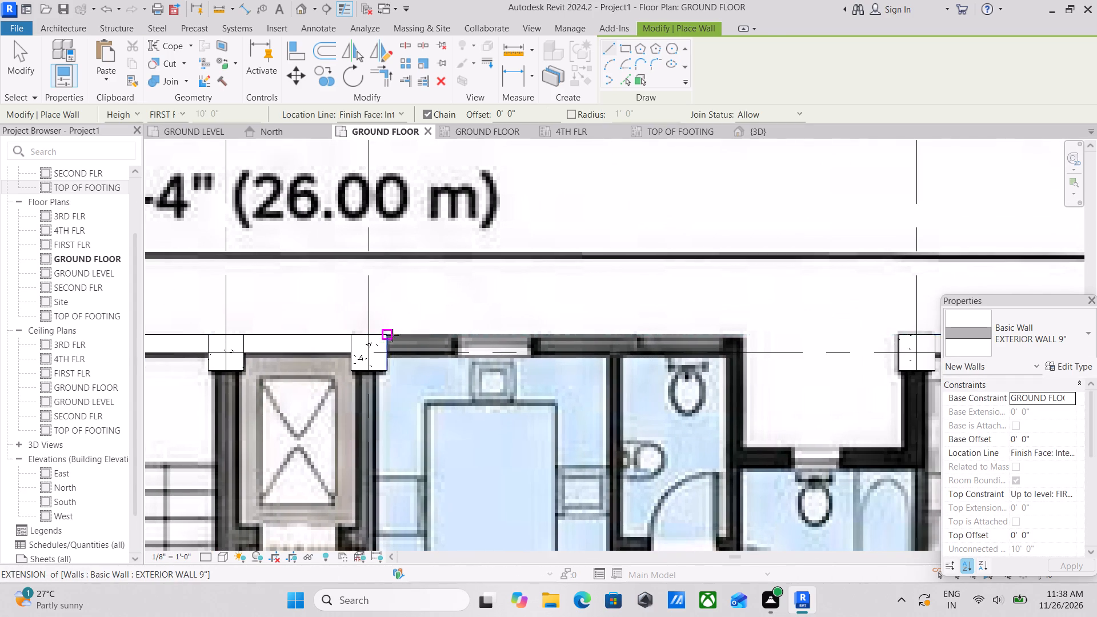
click(389, 335)
middle_drag(505, 332, 357, 340)
key(space)
middle_drag(469, 336, 353, 322)
scroll(427, 330, down, 1)
middle_drag(353, 322, 310, 319)
click(417, 326)
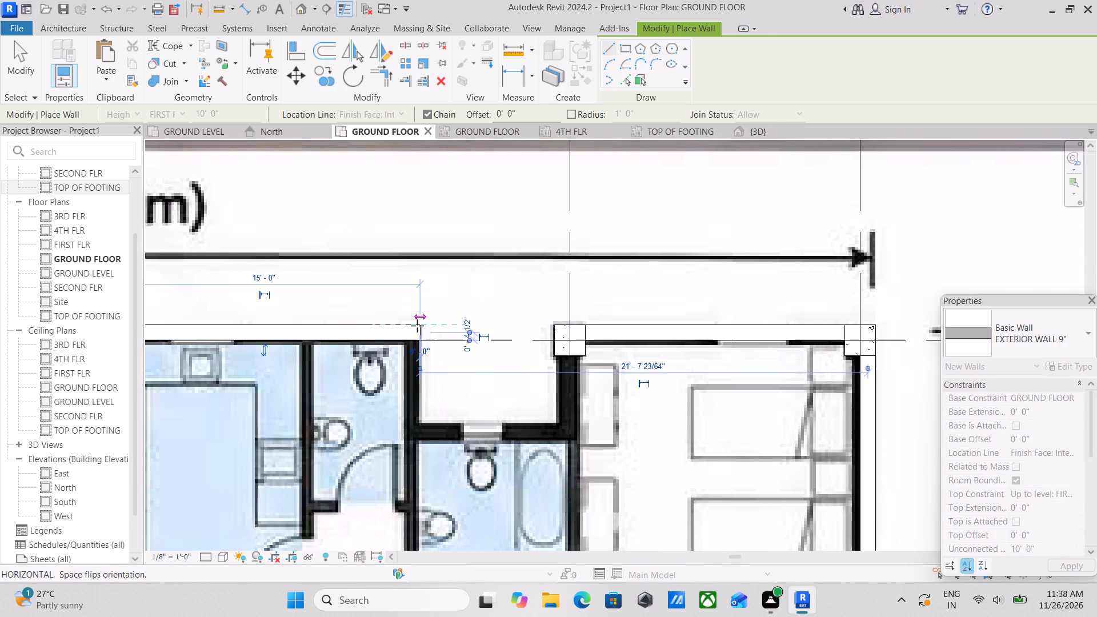
key(Escape)
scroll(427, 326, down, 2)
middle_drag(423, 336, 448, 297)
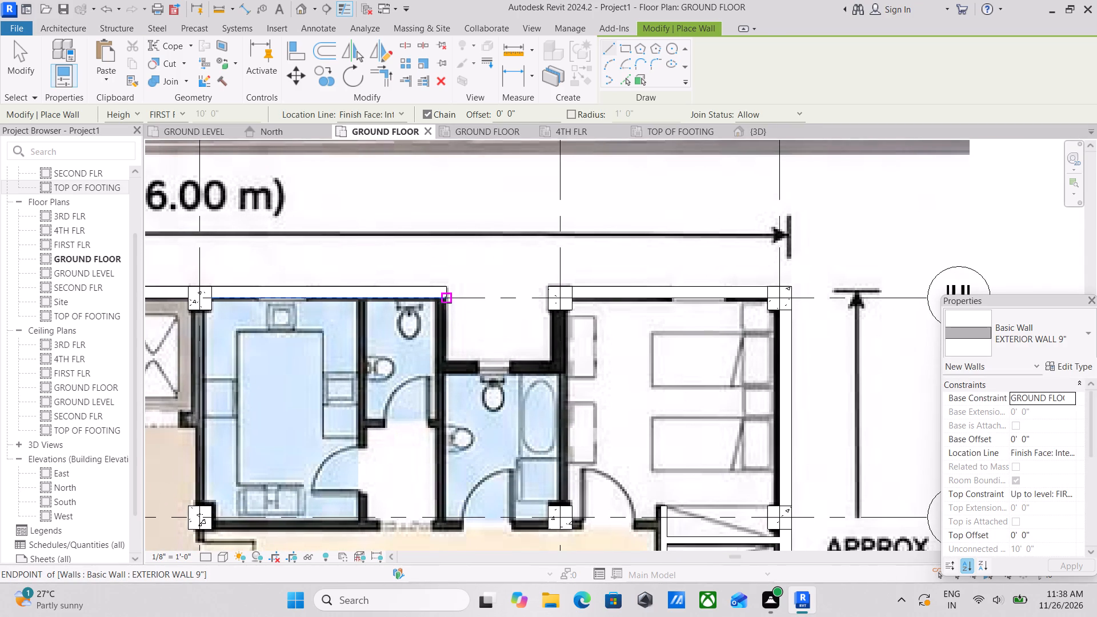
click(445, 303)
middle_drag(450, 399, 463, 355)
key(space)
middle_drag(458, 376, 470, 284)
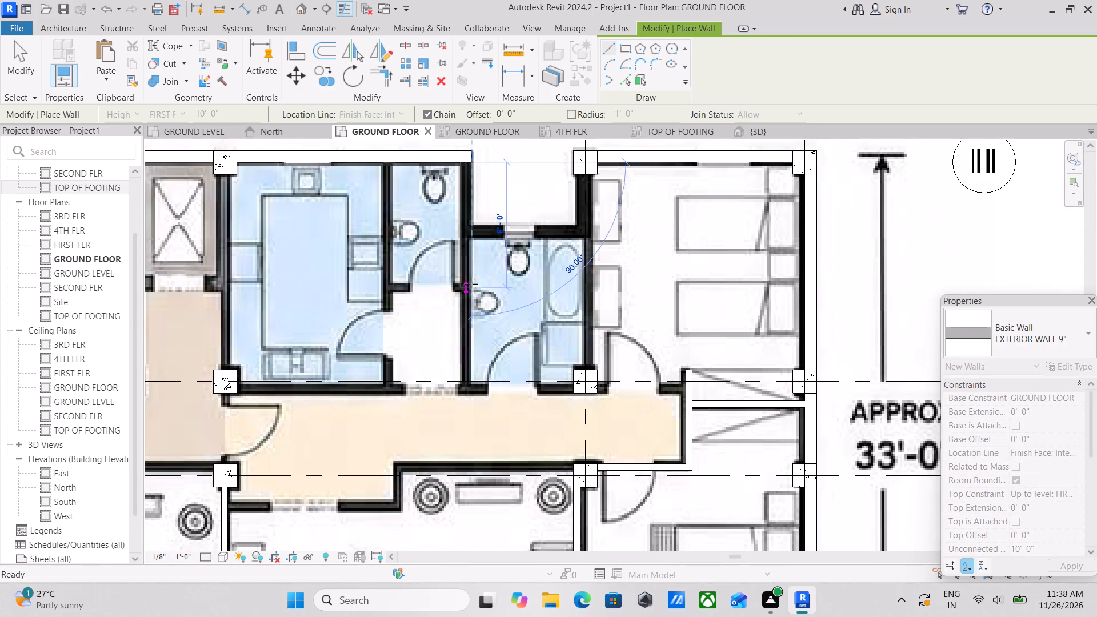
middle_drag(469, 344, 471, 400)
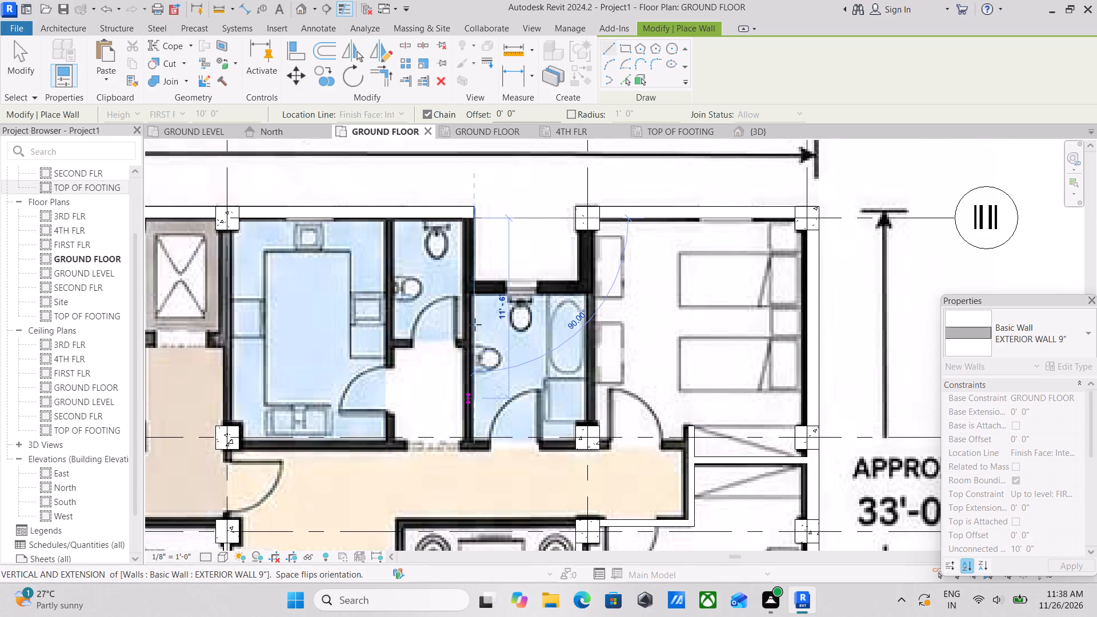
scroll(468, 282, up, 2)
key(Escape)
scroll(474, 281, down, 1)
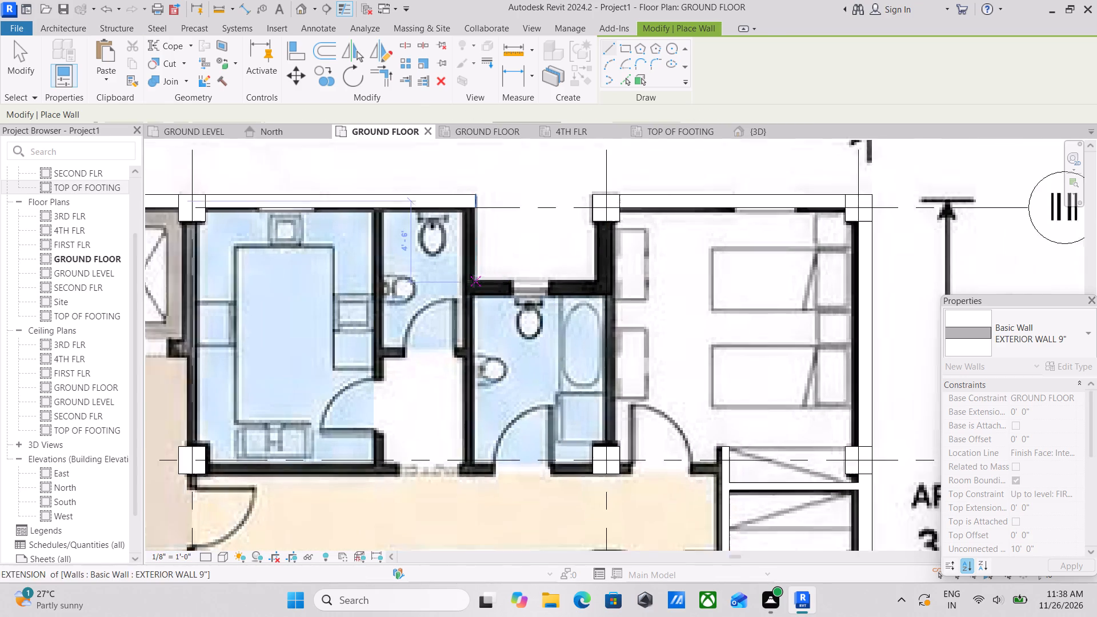
Draw a vertical EXTERIOR WALL 9" about 3'-6" long from the bedroom's corner column down the recess to the bathroom's outer edge.
scroll(474, 281, down, 1)
middle_drag(471, 281, 288, 316)
scroll(401, 270, up, 2)
click(393, 269)
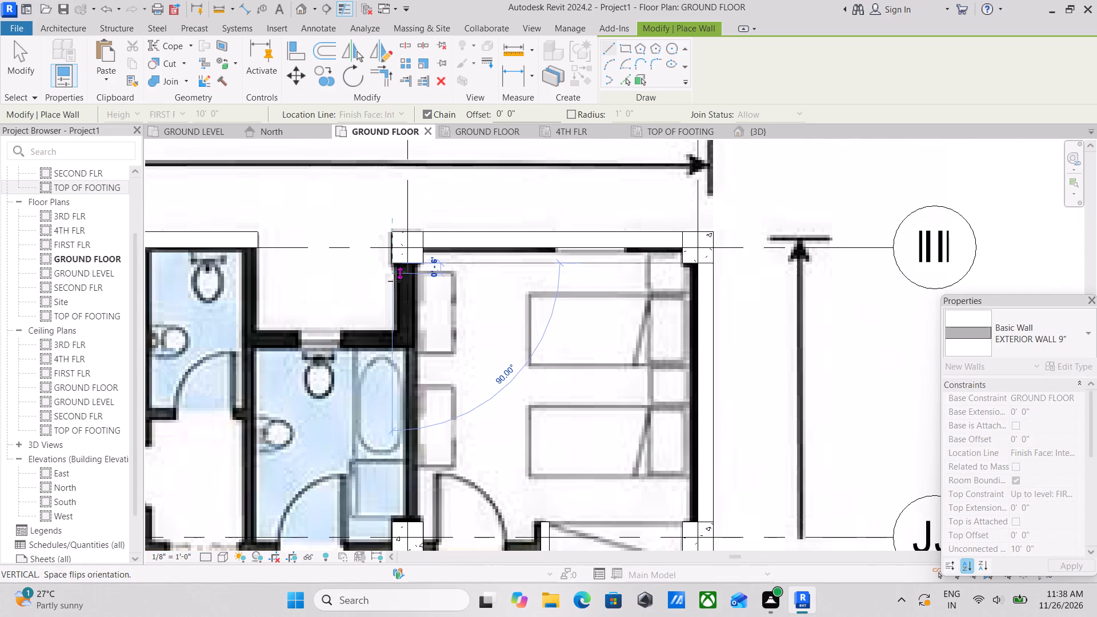
click(399, 332)
key(Escape)
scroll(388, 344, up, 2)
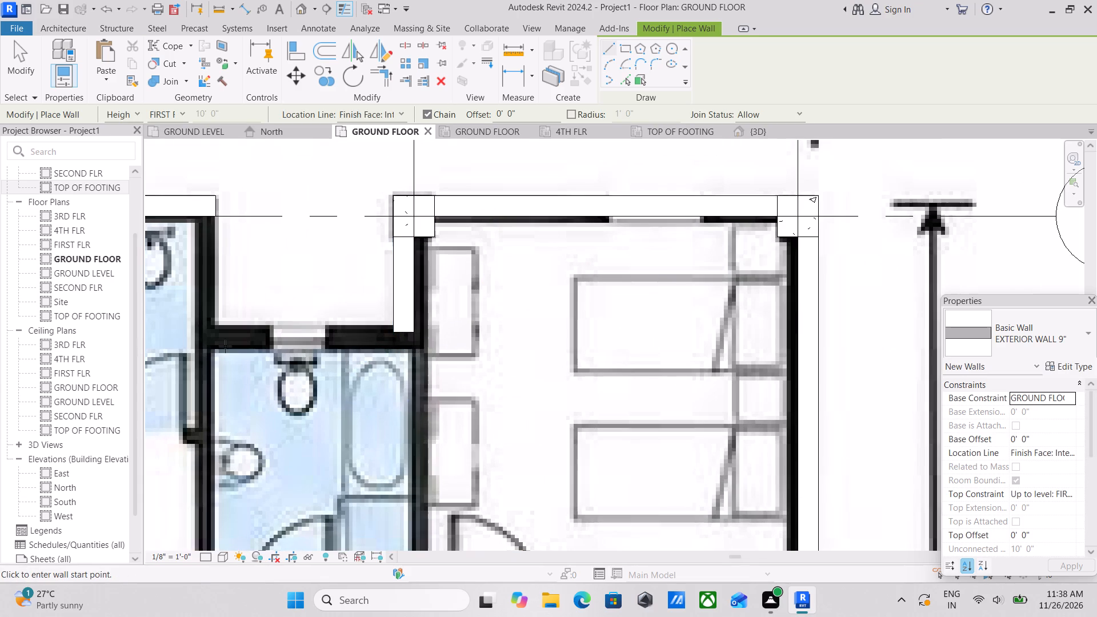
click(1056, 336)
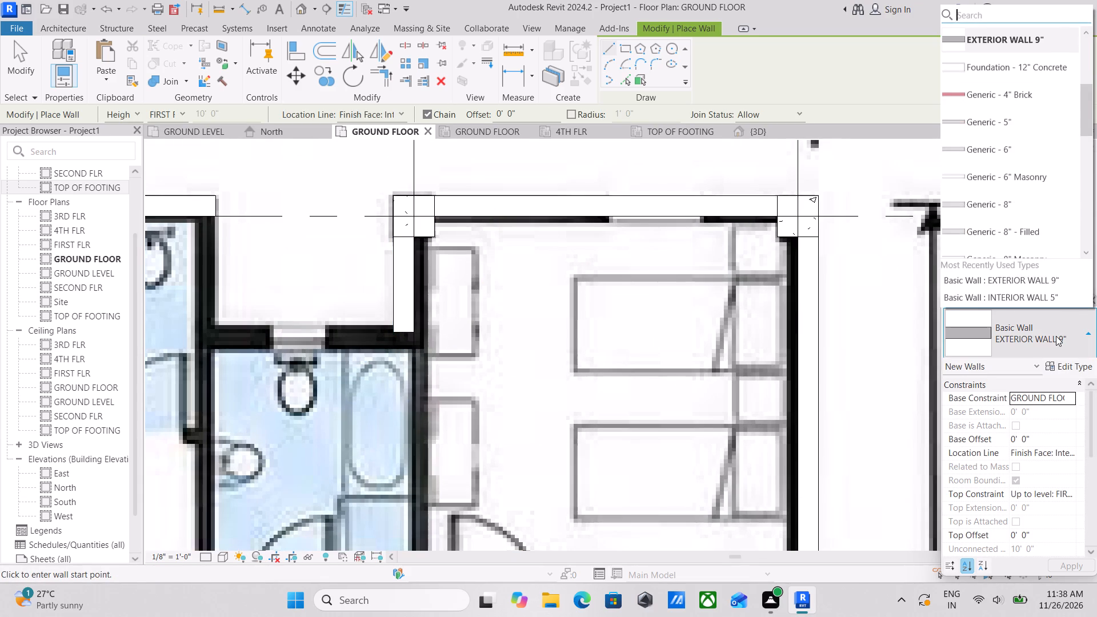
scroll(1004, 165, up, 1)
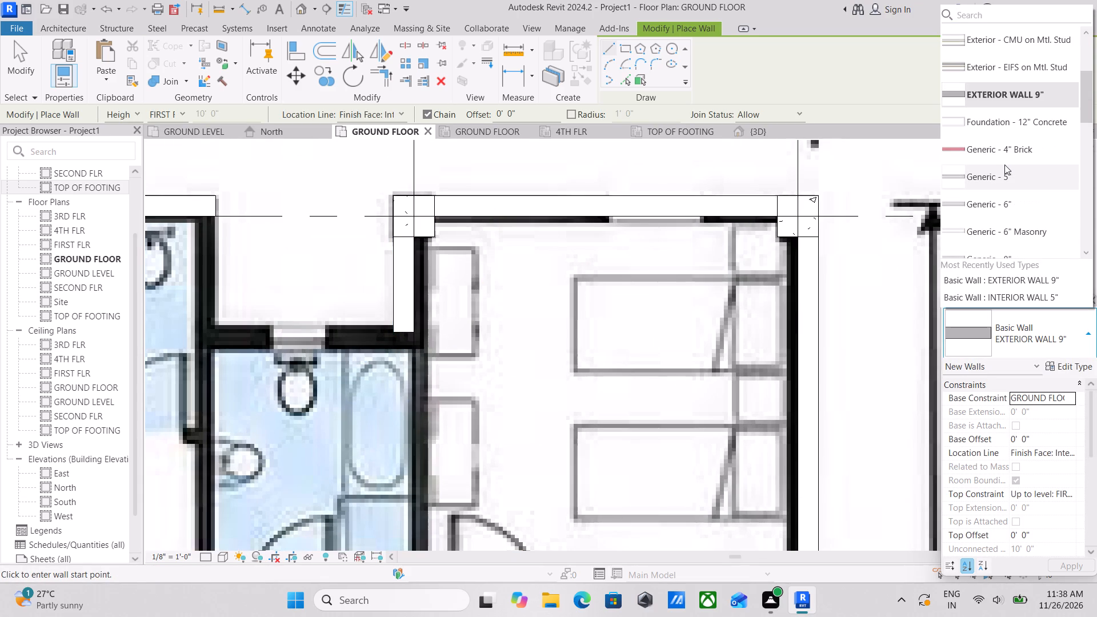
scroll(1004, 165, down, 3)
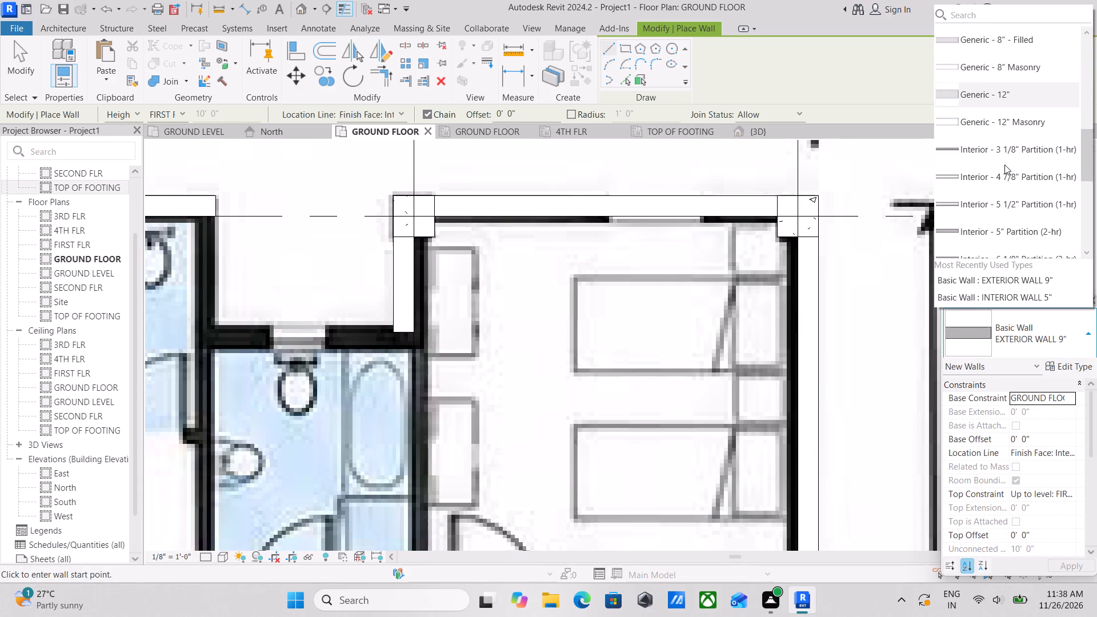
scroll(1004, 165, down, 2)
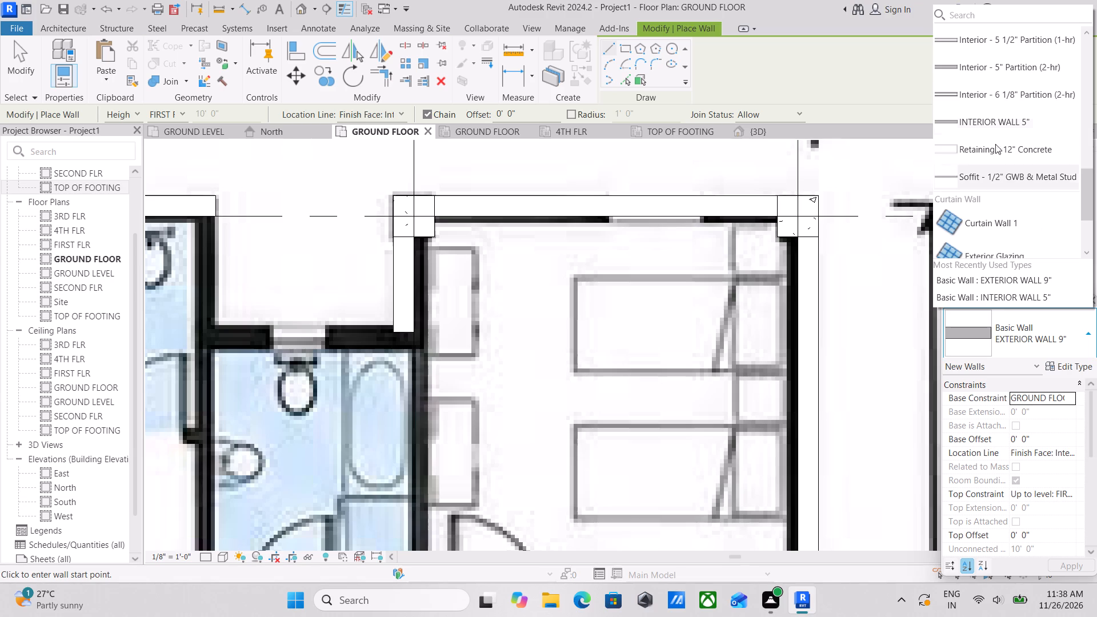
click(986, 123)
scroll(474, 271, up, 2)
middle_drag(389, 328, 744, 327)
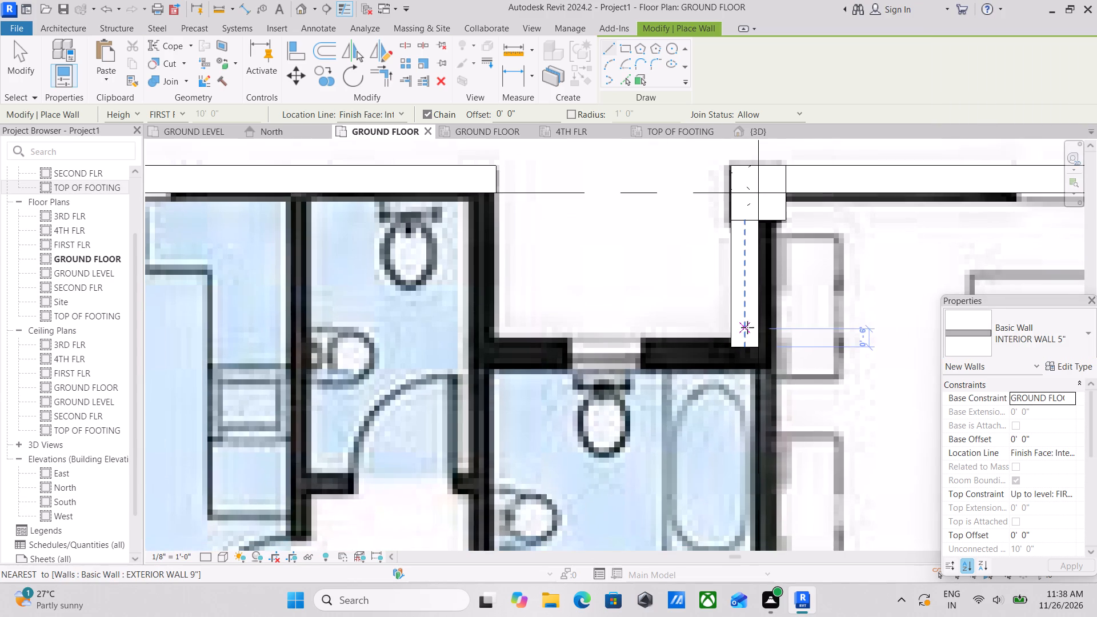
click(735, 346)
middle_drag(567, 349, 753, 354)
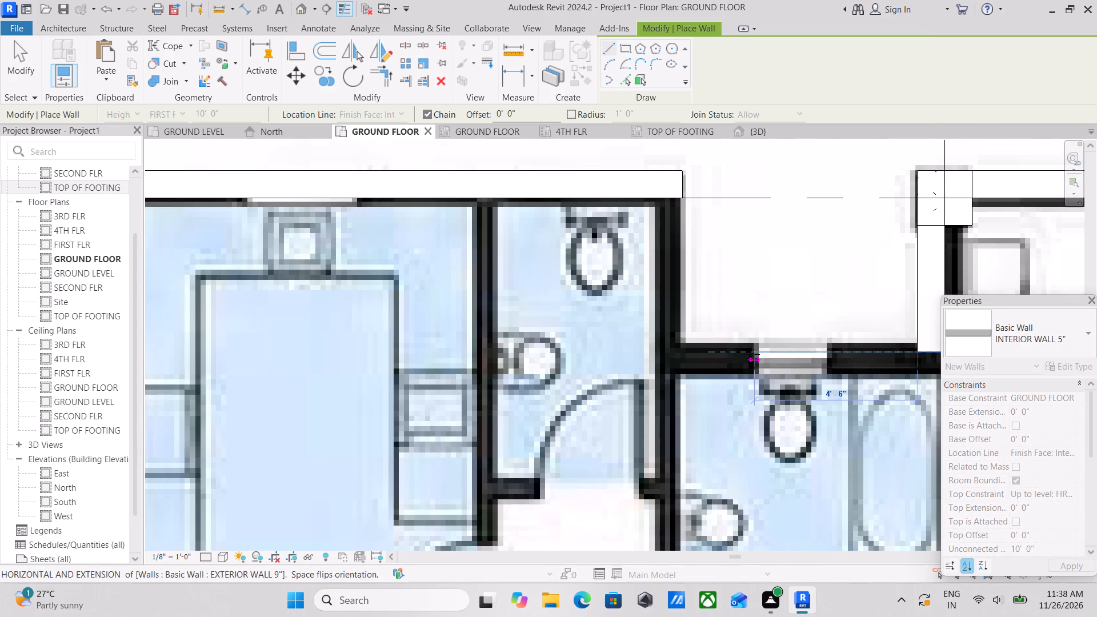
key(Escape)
With the EXTERIOR WALL 9" type, draw a horizontal wall along the bathroom's outer edge, from the bedroom-side recess wall to the toilet side.
click(1078, 343)
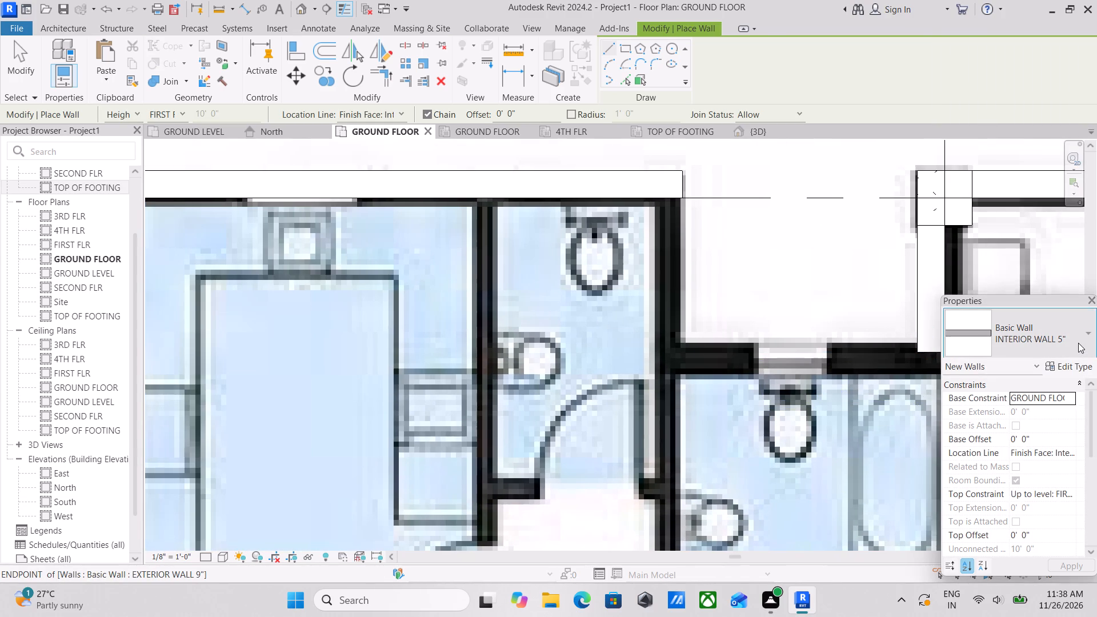
scroll(935, 59, up, 1)
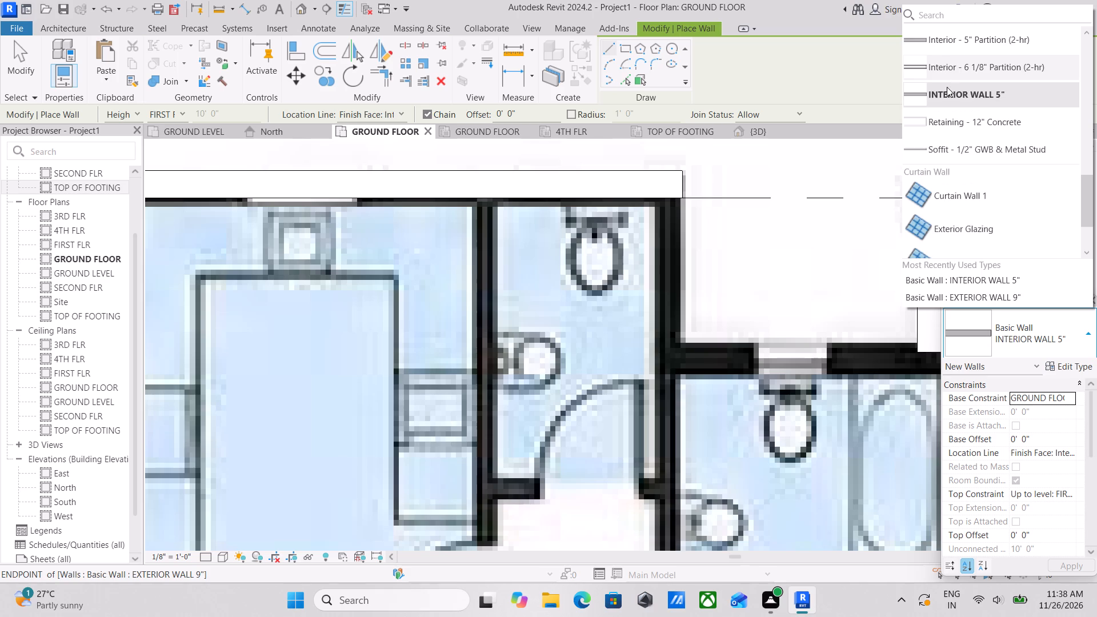
scroll(950, 91, up, 2)
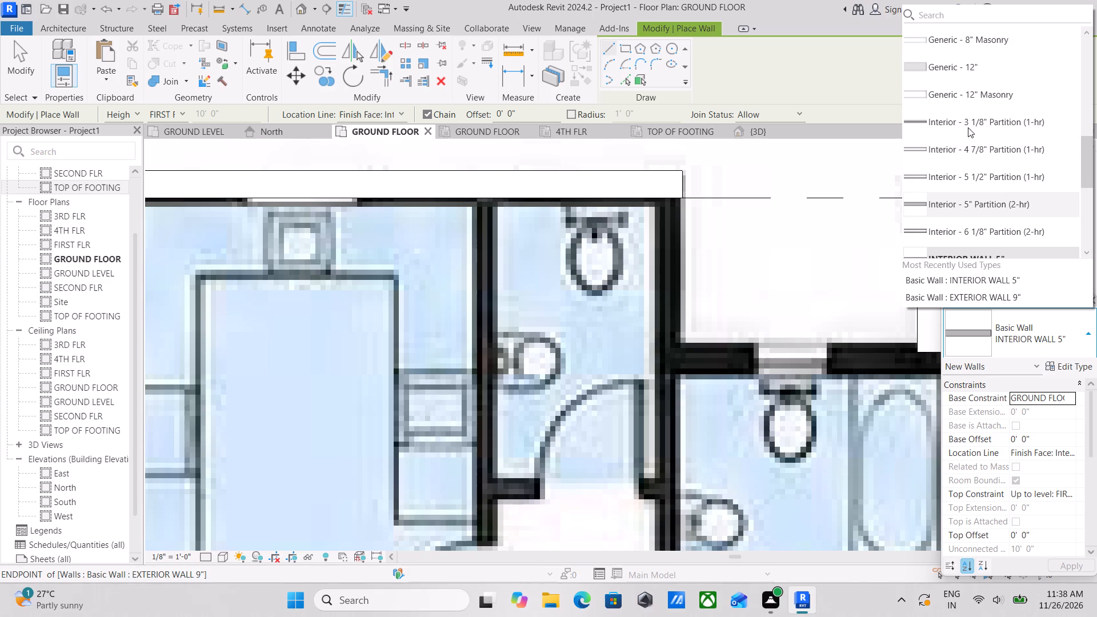
scroll(986, 111, down, 3)
scroll(979, 134, up, 2)
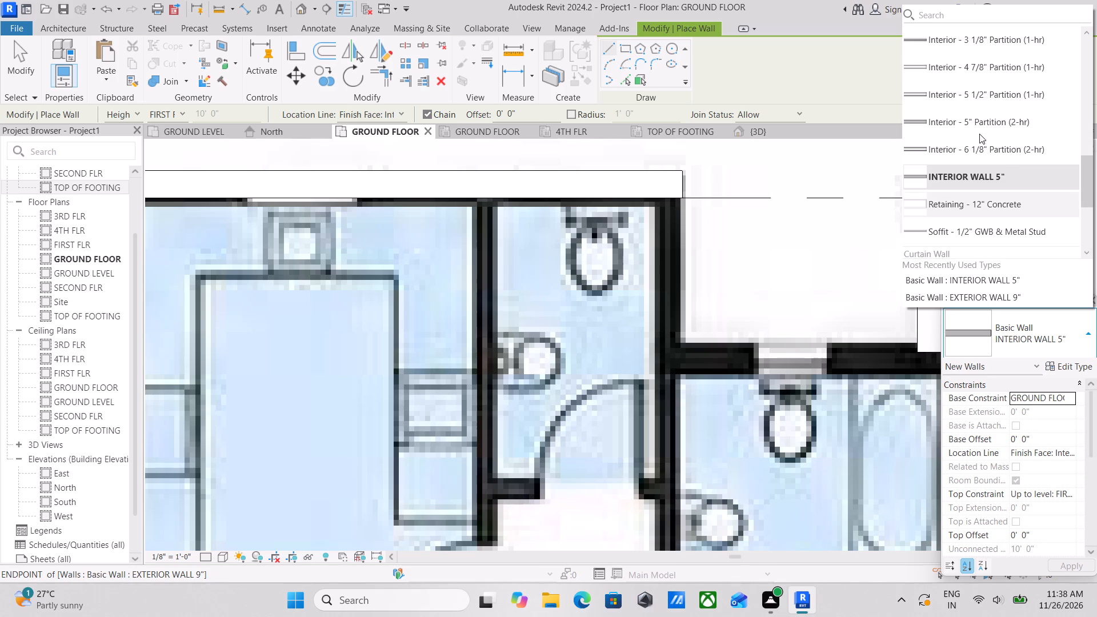
scroll(979, 134, up, 6)
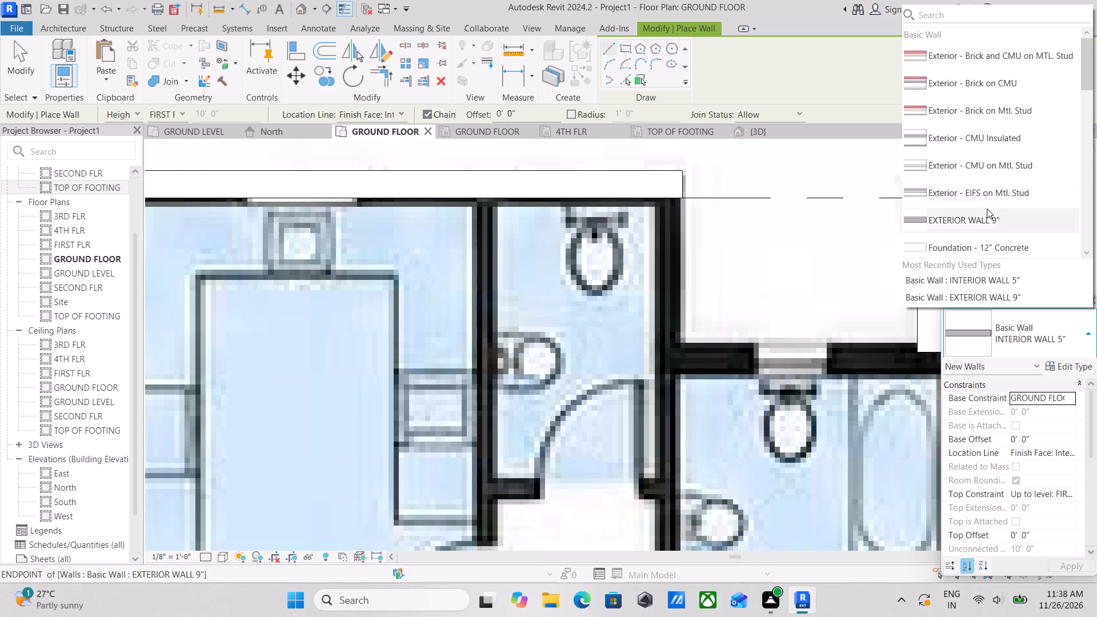
click(987, 215)
scroll(676, 259, down, 3)
middle_drag(760, 257, 669, 214)
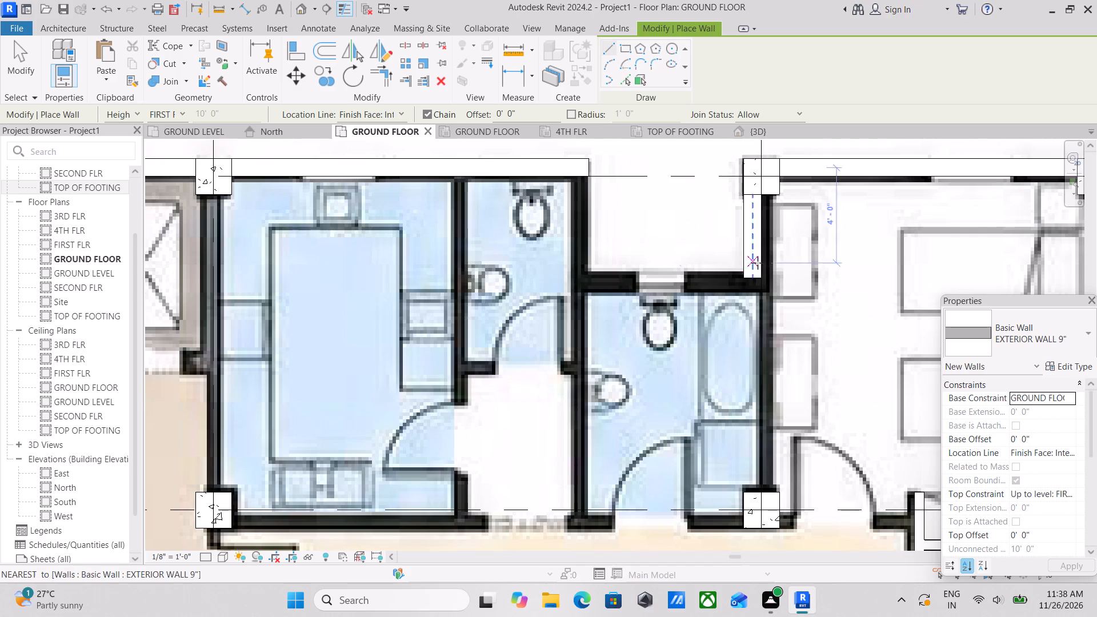
scroll(748, 278, up, 6)
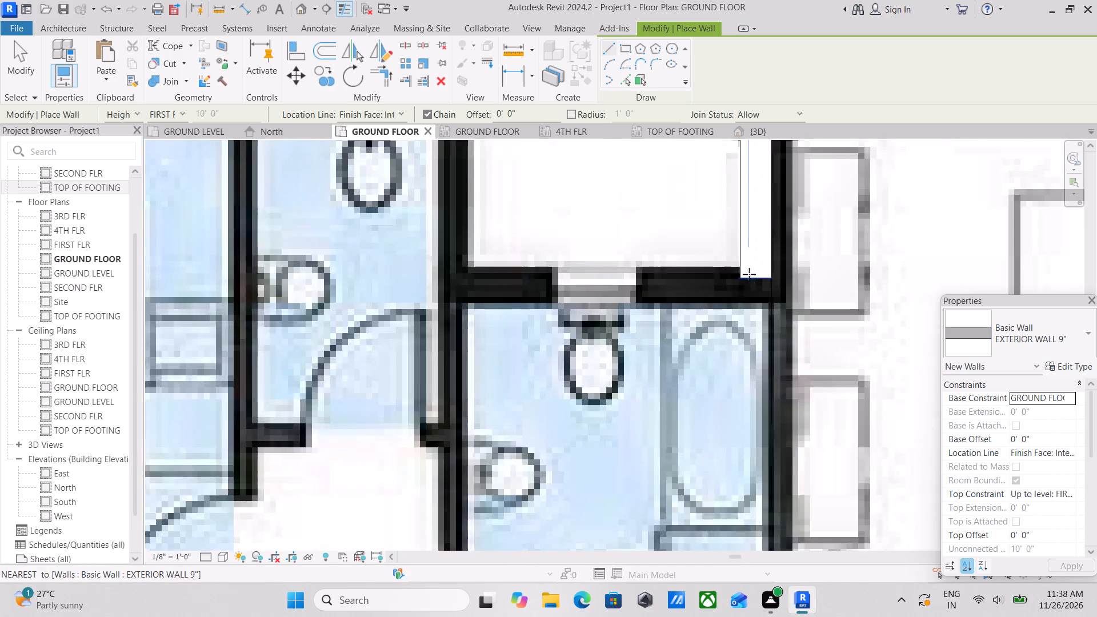
scroll(749, 274, up, 2)
click(733, 261)
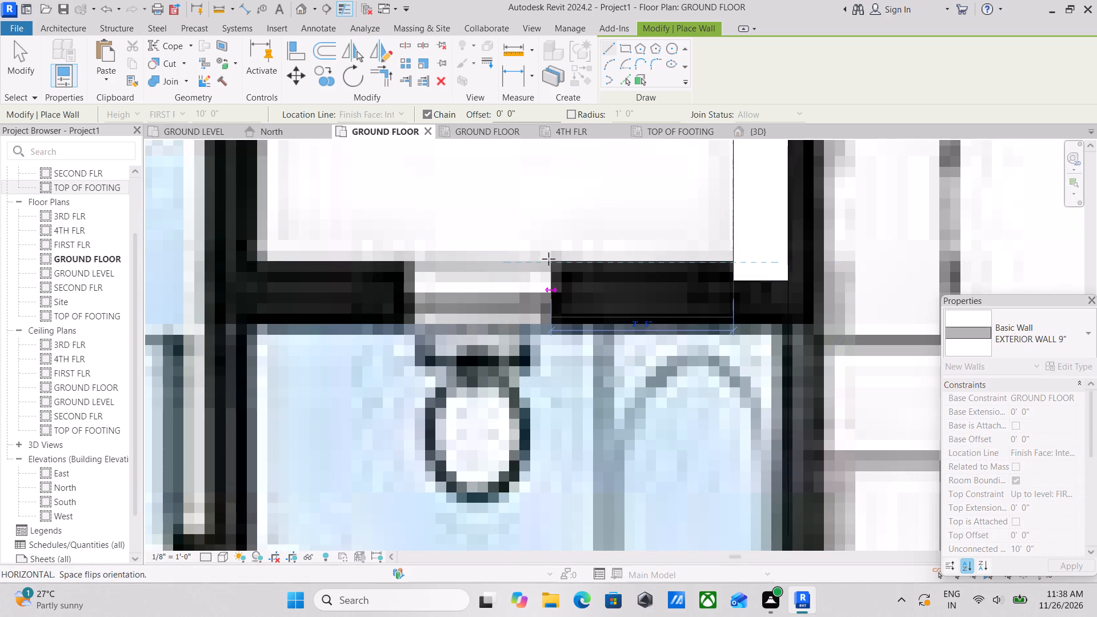
middle_drag(548, 259, 734, 257)
middle_drag(492, 254, 798, 261)
click(747, 261)
key(Escape)
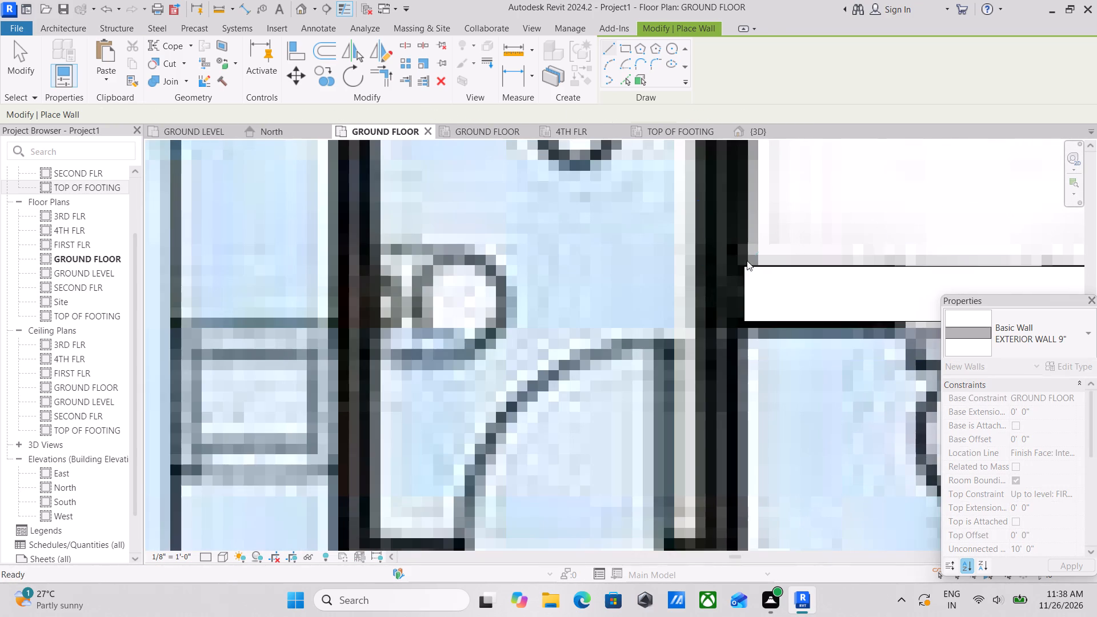
Draw a vertical INTERIOR WALL 5" from the kitchen-side recess corner down between the toilet and bathroom to the corridor, flipping its side.
scroll(780, 224, down, 3)
middle_drag(780, 224, 736, 360)
scroll(727, 256, down, 1)
middle_drag(727, 256, 705, 301)
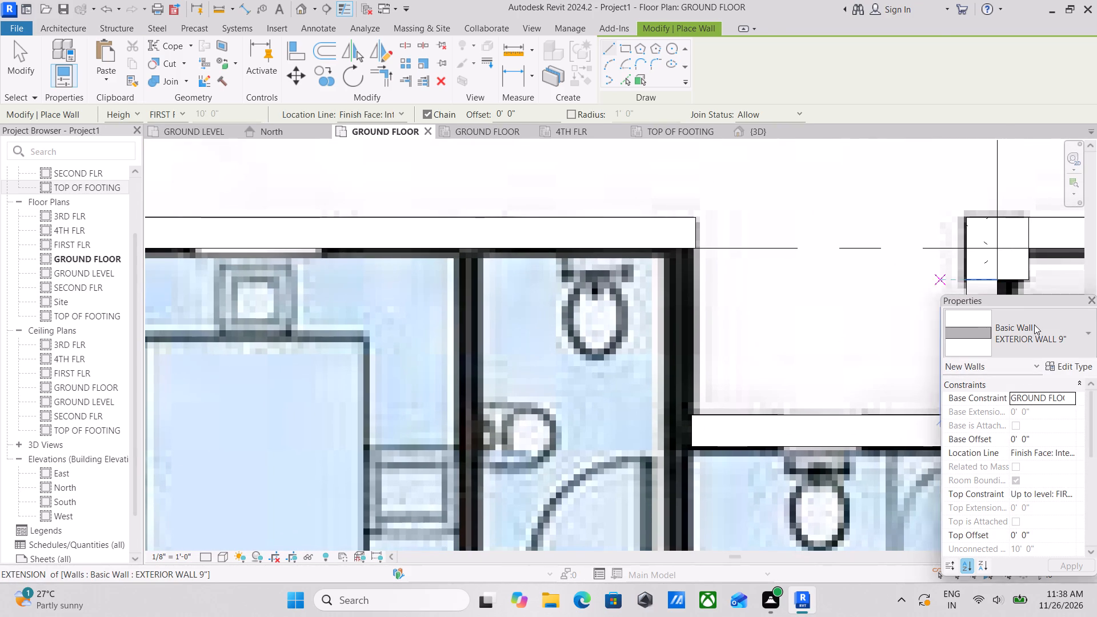
click(1034, 324)
click(1008, 293)
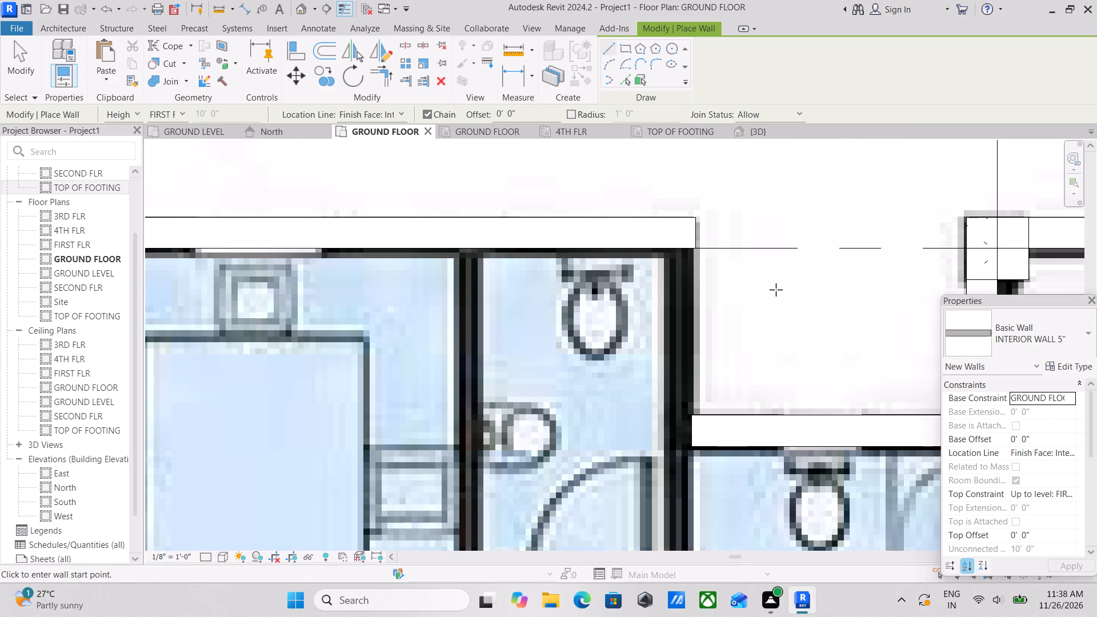
click(695, 250)
middle_drag(691, 322, 715, 287)
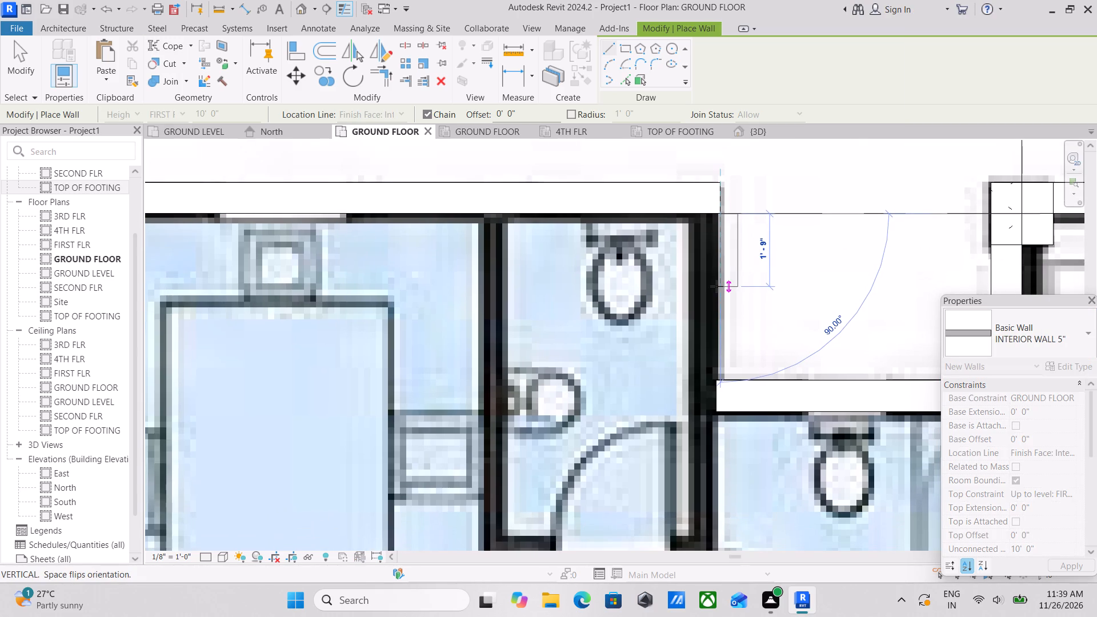
key(space)
middle_drag(716, 309, 738, 214)
middle_drag(738, 319, 724, 155)
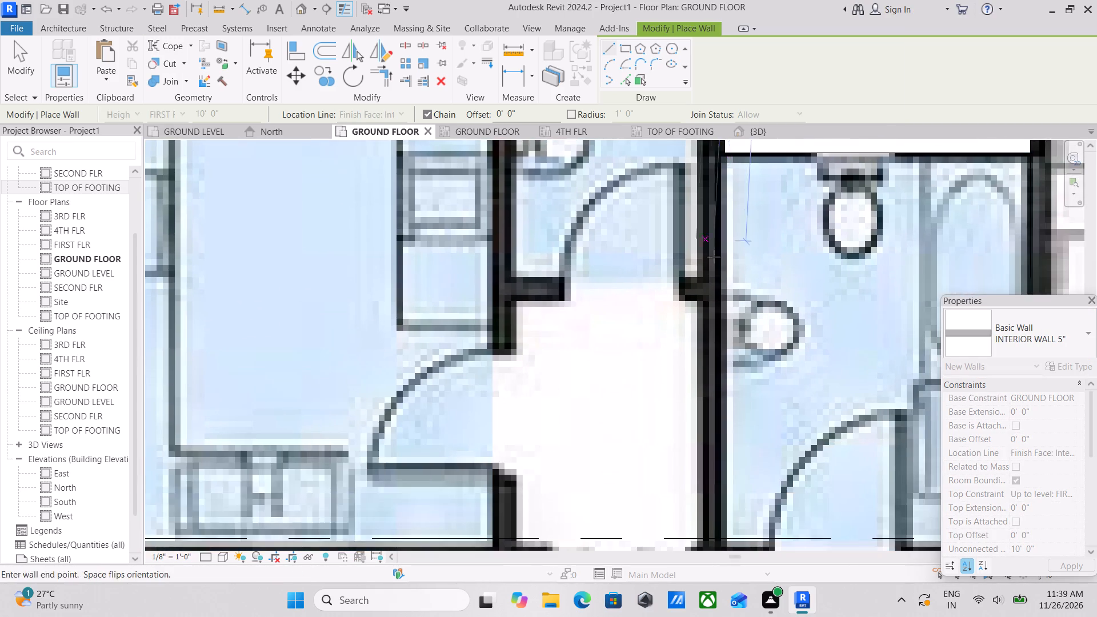
scroll(717, 277, down, 3)
middle_drag(718, 280, 744, 139)
scroll(740, 340, down, 2)
middle_drag(740, 340, 748, 360)
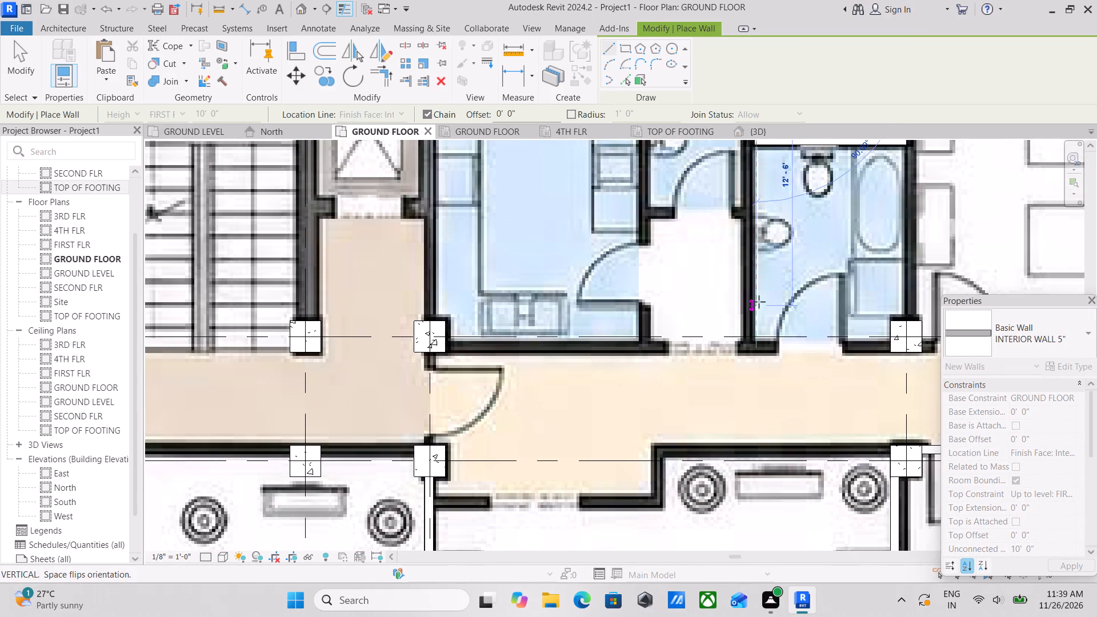
click(756, 352)
key(Escape)
Draw a vertical INTERIOR WALL 5" about 8'-6" long between bathroom and bedroom, from the recess wall's corner to the corridor column, flipping its side.
scroll(788, 265, down, 3)
middle_drag(788, 265, 647, 297)
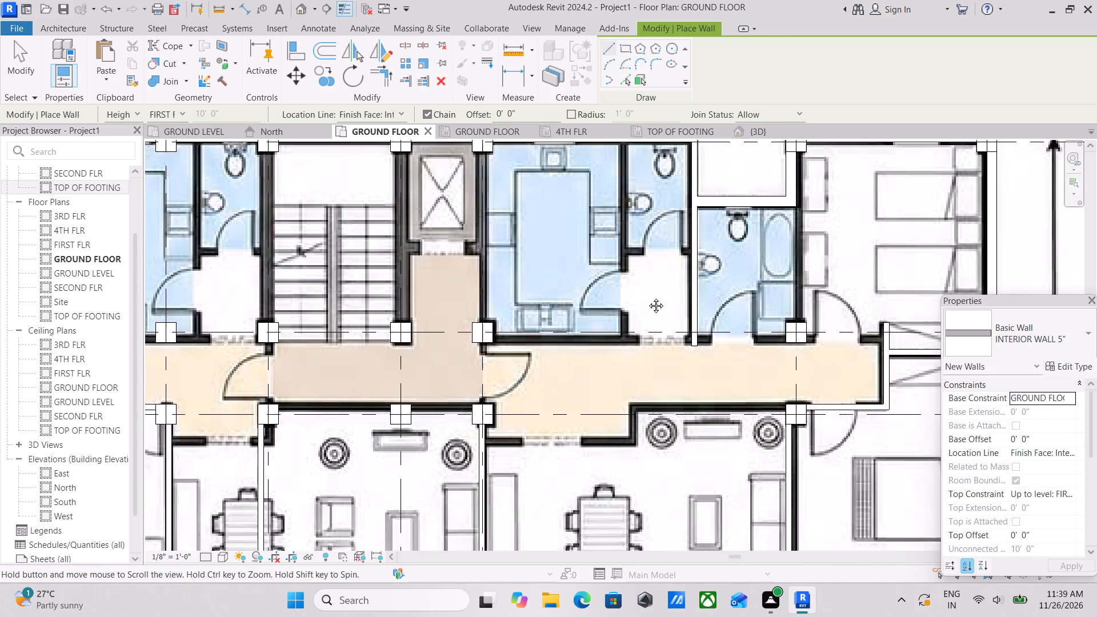
middle_drag(647, 297, 622, 301)
scroll(716, 163, up, 3)
middle_drag(696, 259, 686, 233)
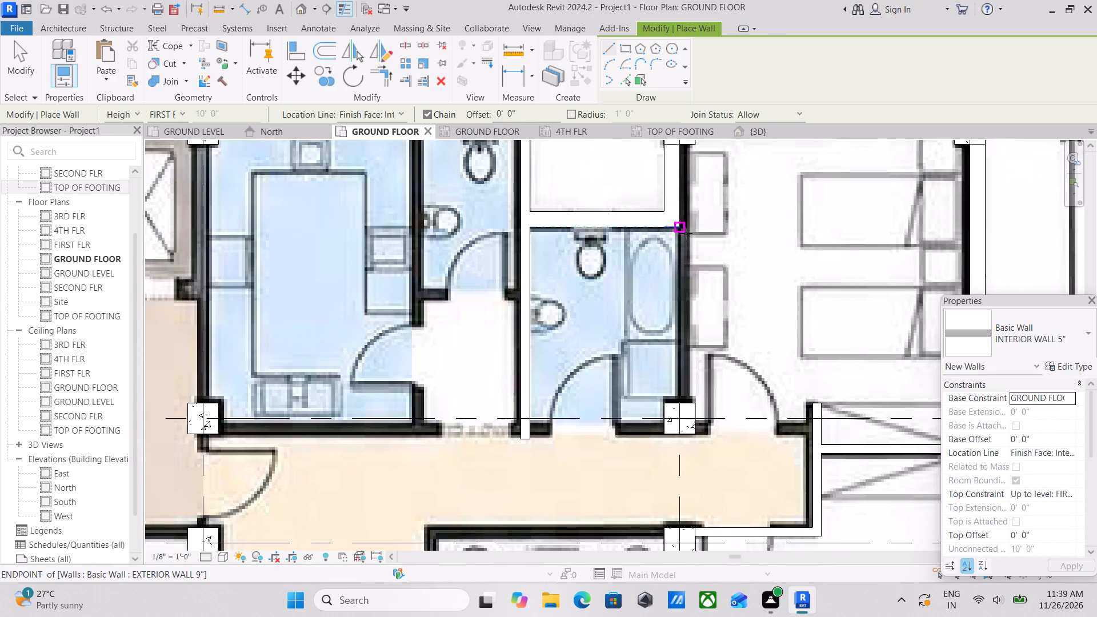
scroll(690, 211, down, 1)
middle_drag(690, 222, 688, 273)
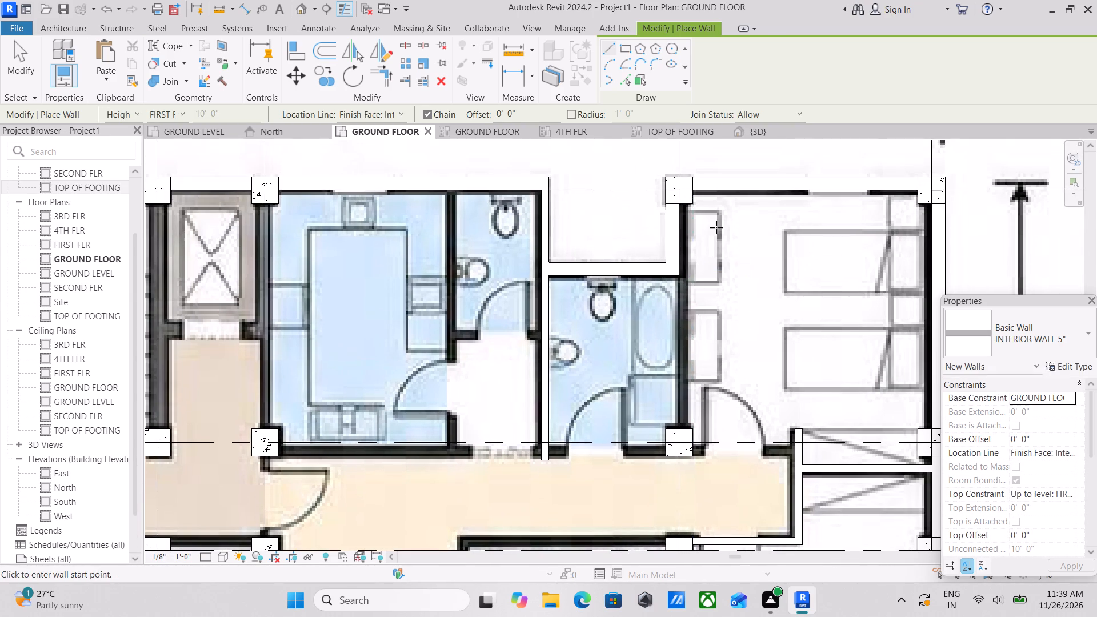
scroll(691, 306, down, 1)
middle_drag(691, 306, 707, 267)
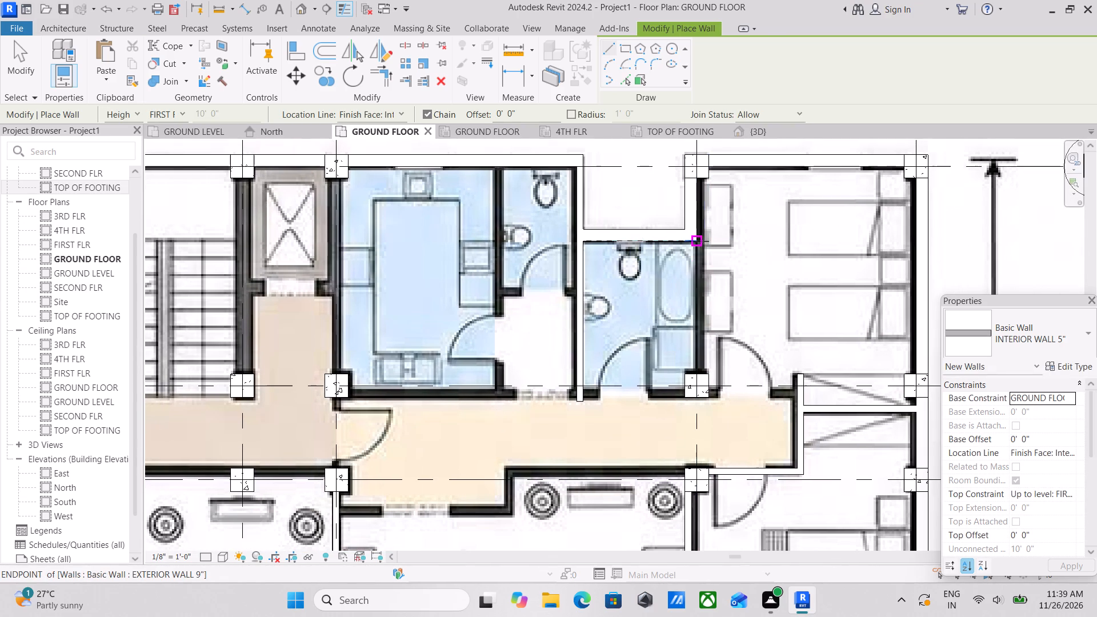
click(702, 241)
key(space)
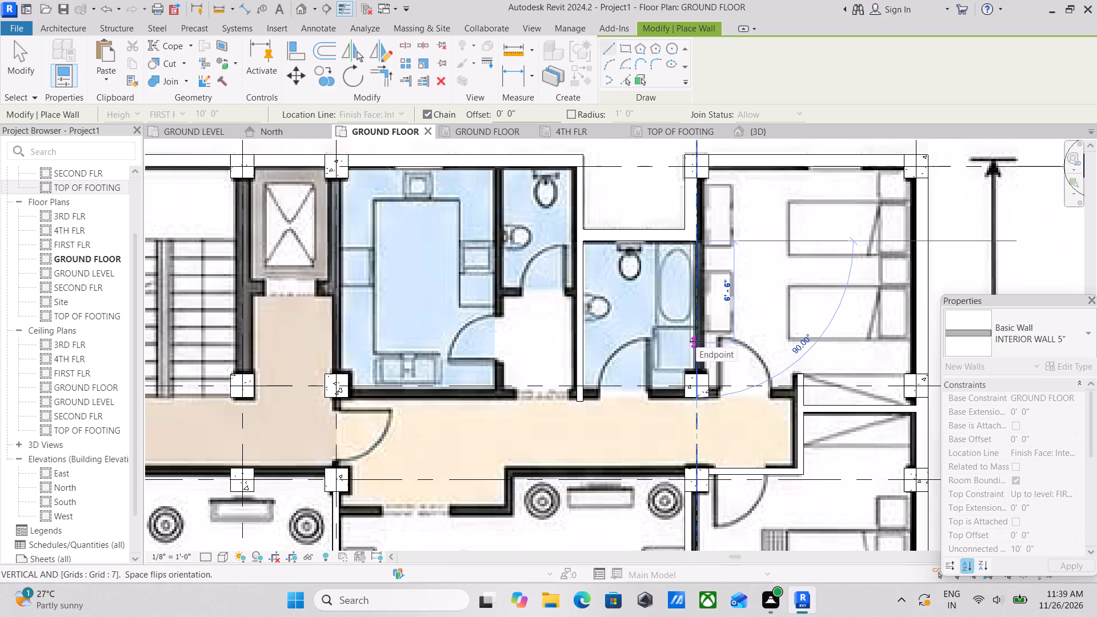
scroll(699, 371, up, 1)
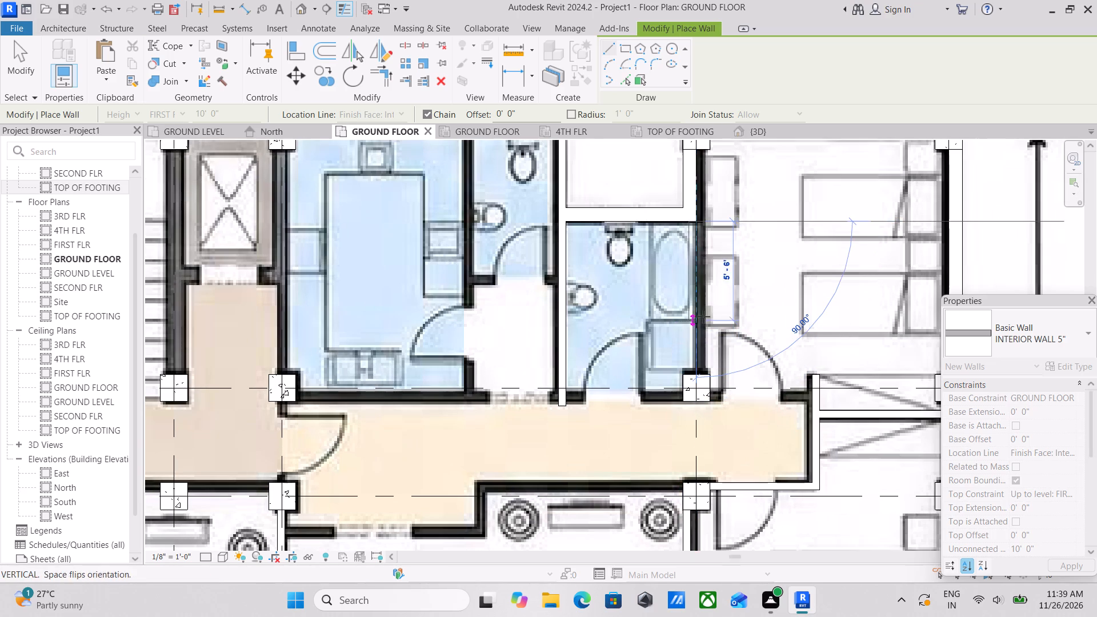
click(704, 373)
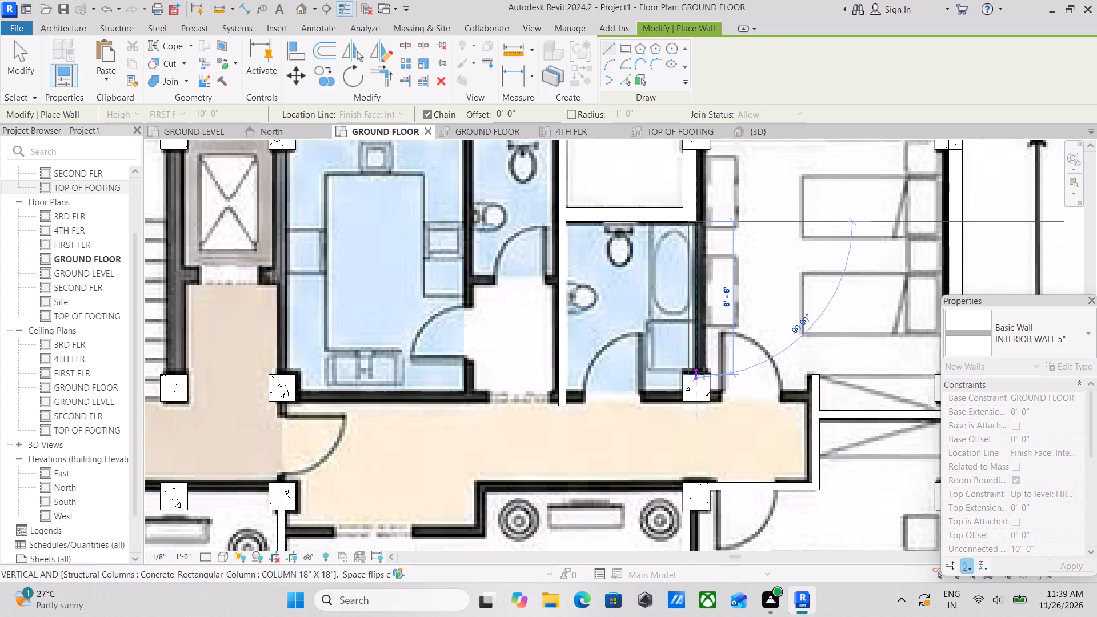
key(Escape)
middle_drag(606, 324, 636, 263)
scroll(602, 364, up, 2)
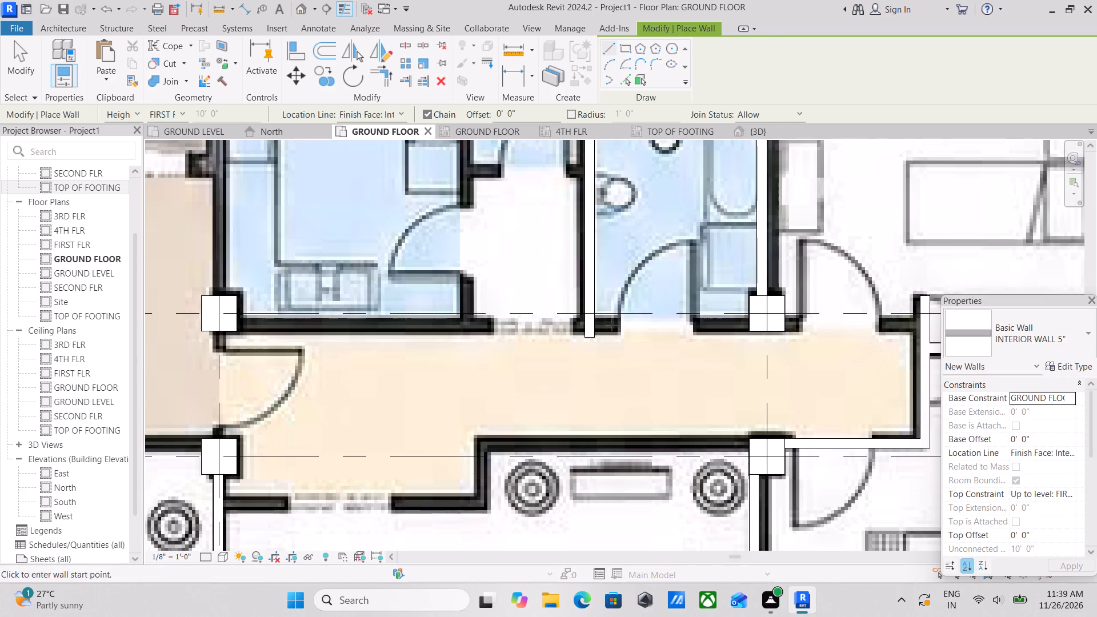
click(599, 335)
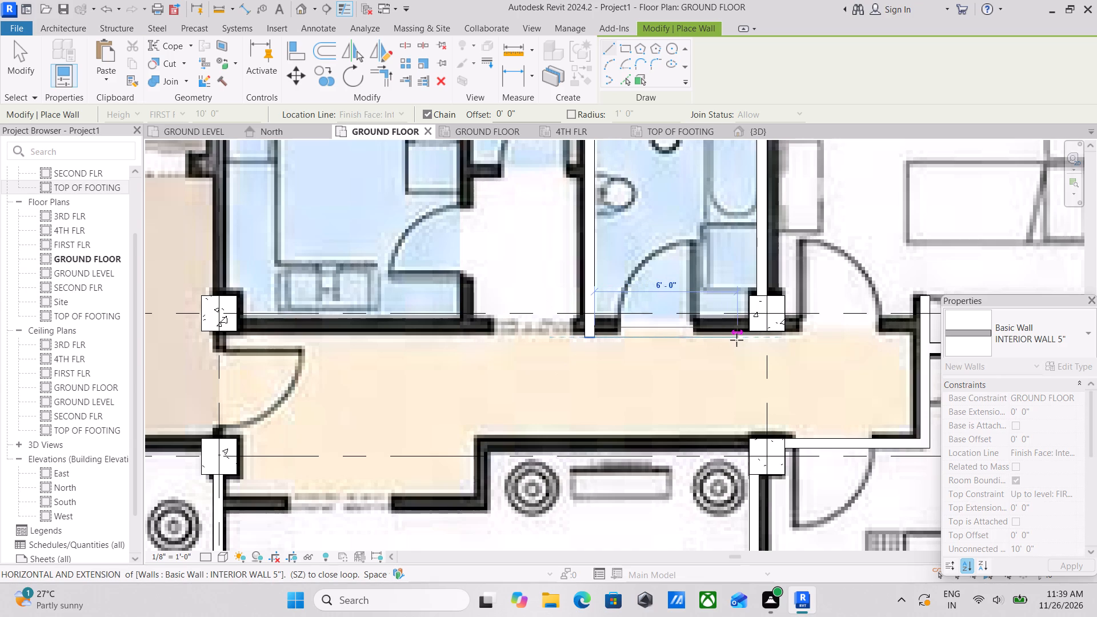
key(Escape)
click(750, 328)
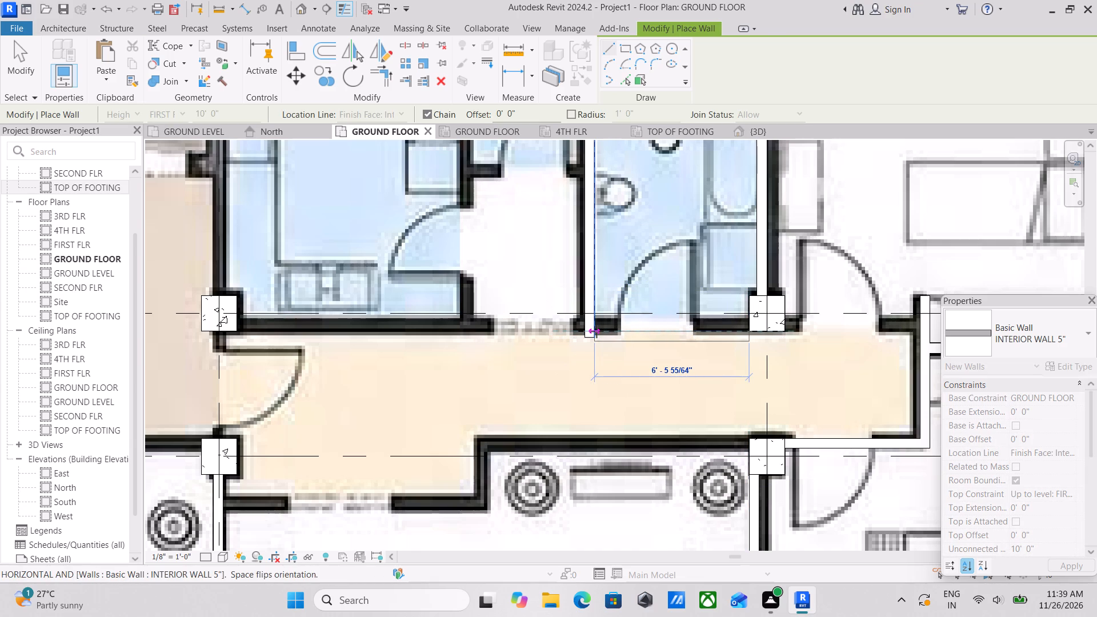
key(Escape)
In the apartment across the stair, draw a horizontal INTERIOR WALL 5" along the corridor from the bathroom-bedroom column to the kitchen column.
scroll(597, 333, up, 4)
middle_drag(437, 308, 649, 308)
scroll(458, 314, down, 3)
middle_drag(477, 313, 688, 310)
scroll(475, 301, down, 5)
middle_drag(399, 312, 671, 331)
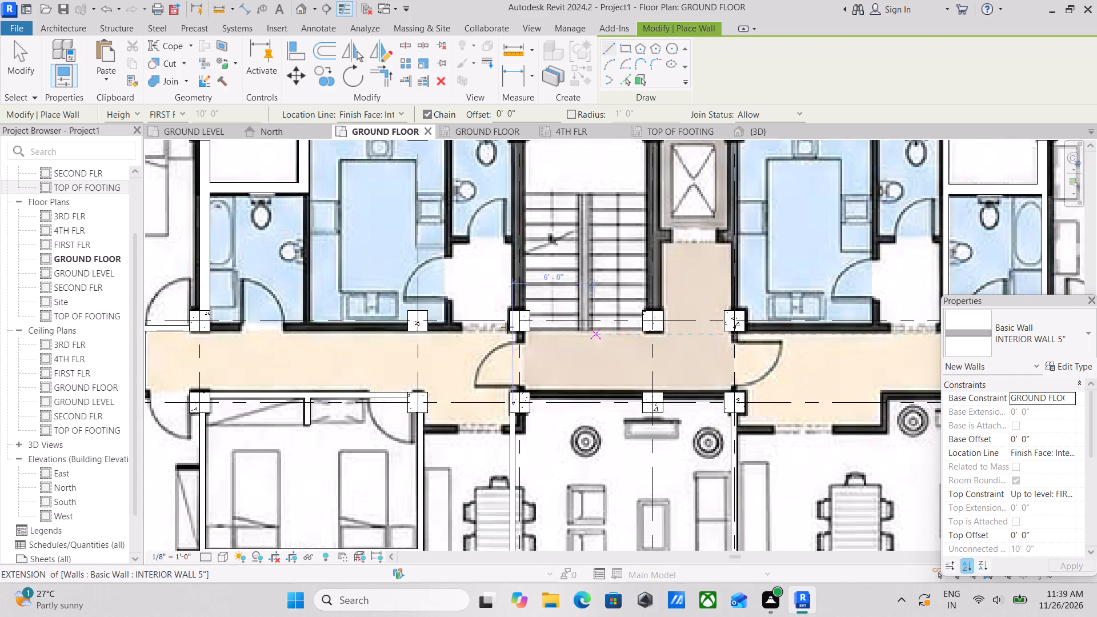
scroll(680, 307, down, 4)
middle_drag(503, 311, 736, 307)
scroll(576, 304, up, 3)
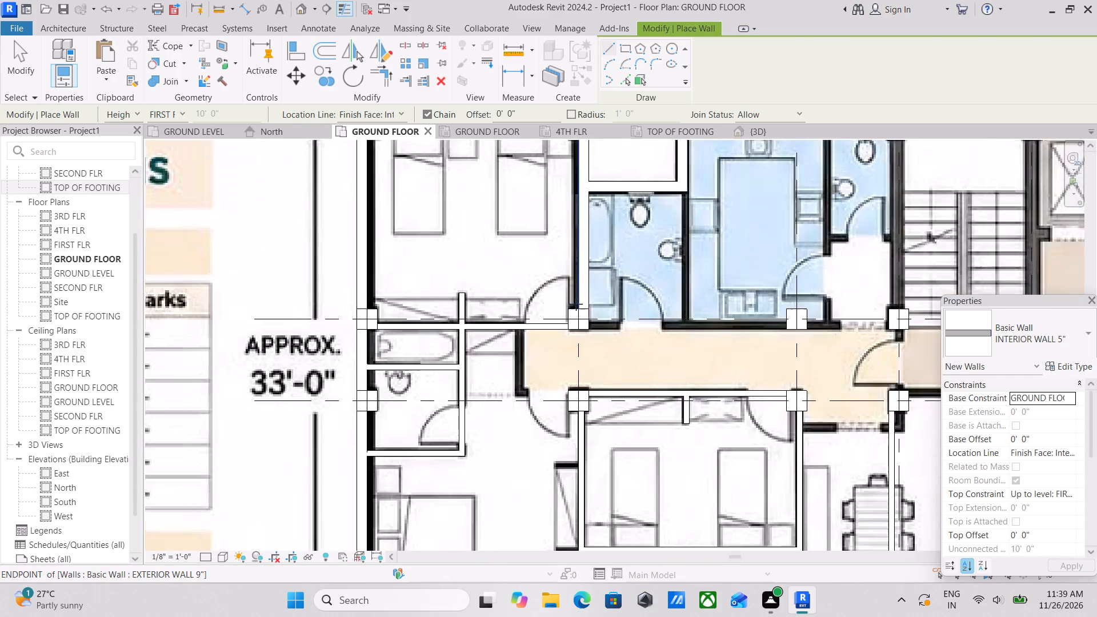
scroll(576, 304, up, 8)
click(596, 338)
middle_drag(716, 344, 538, 319)
middle_drag(733, 313, 559, 315)
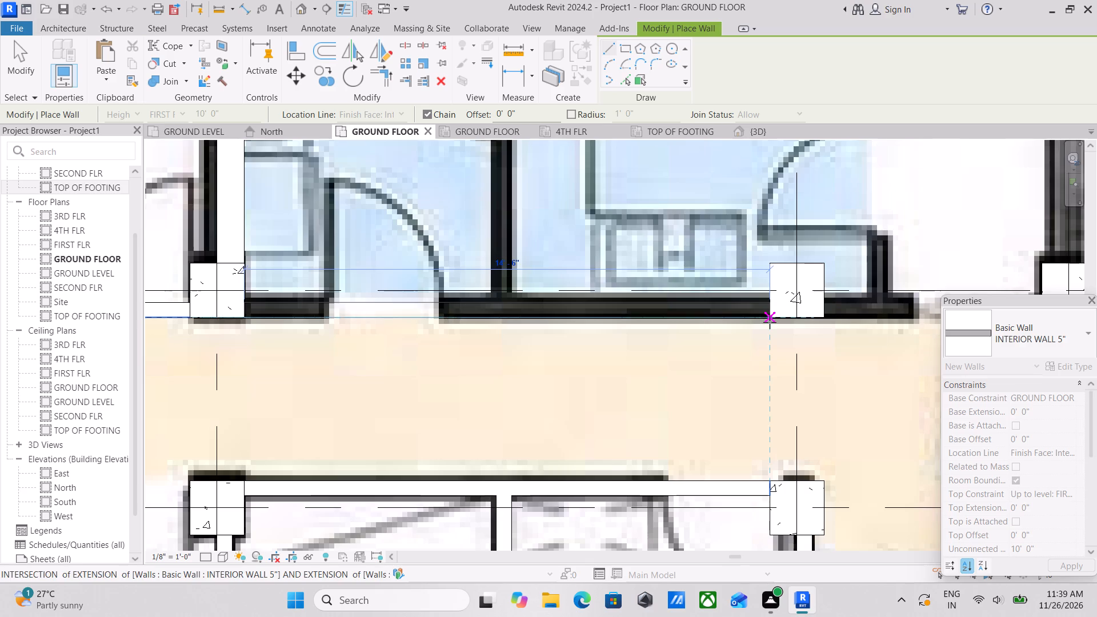
scroll(770, 322, up, 4)
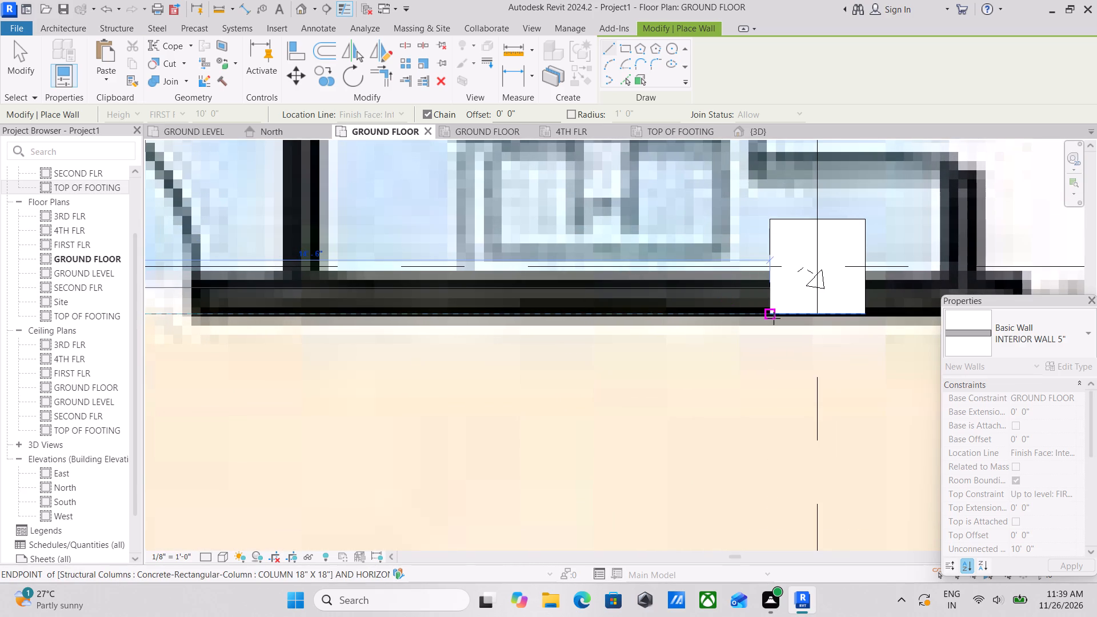
click(774, 318)
key(Escape)
Continue the corridor line with a short horizontal INTERIOR WALL 5" from the kitchen column to the staircase's corner column.
middle_drag(839, 299, 617, 301)
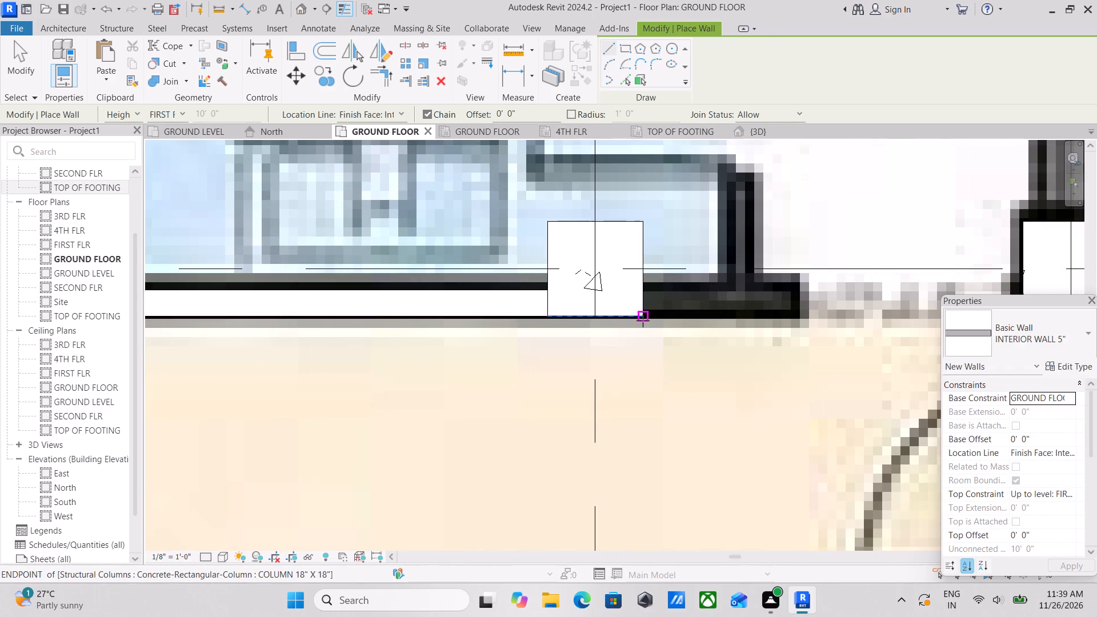
click(643, 320)
middle_drag(701, 316, 561, 315)
middle_drag(796, 319, 656, 316)
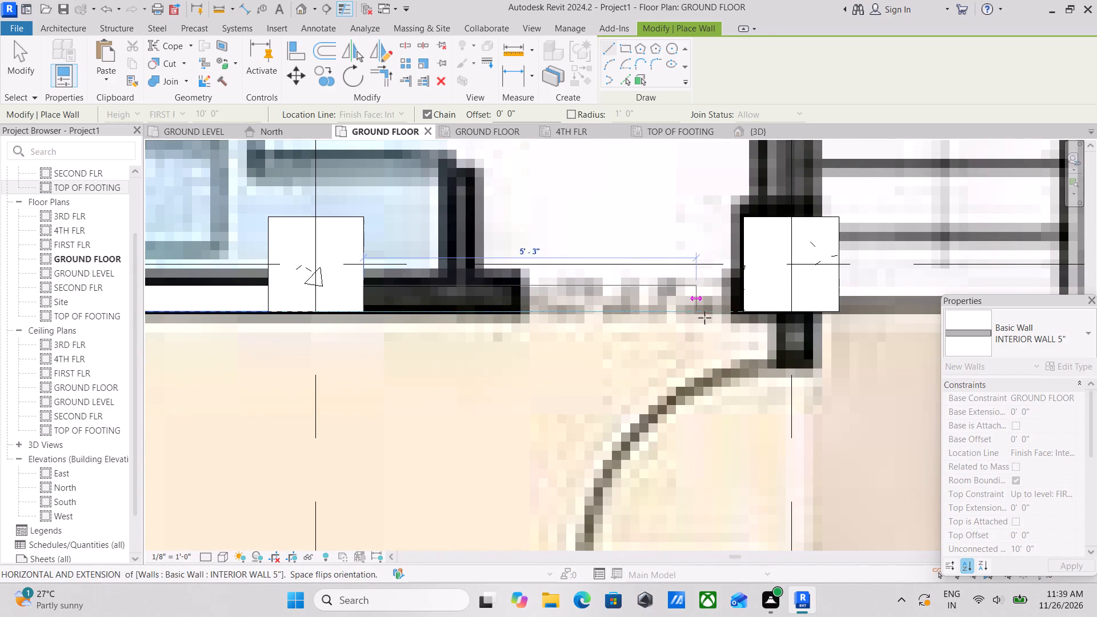
click(747, 315)
key(Escape)
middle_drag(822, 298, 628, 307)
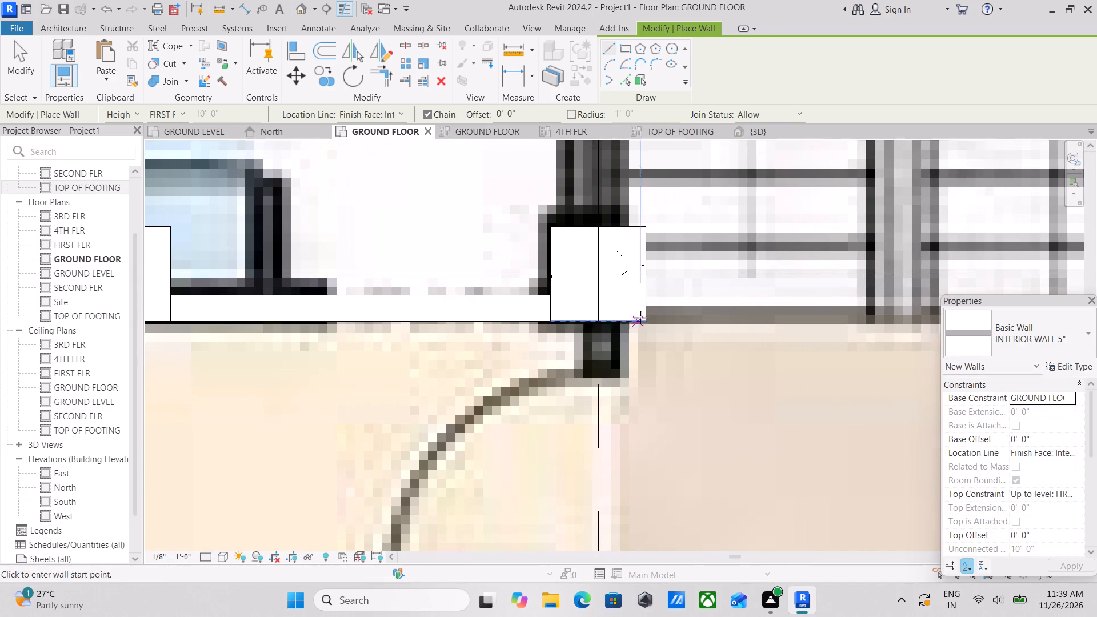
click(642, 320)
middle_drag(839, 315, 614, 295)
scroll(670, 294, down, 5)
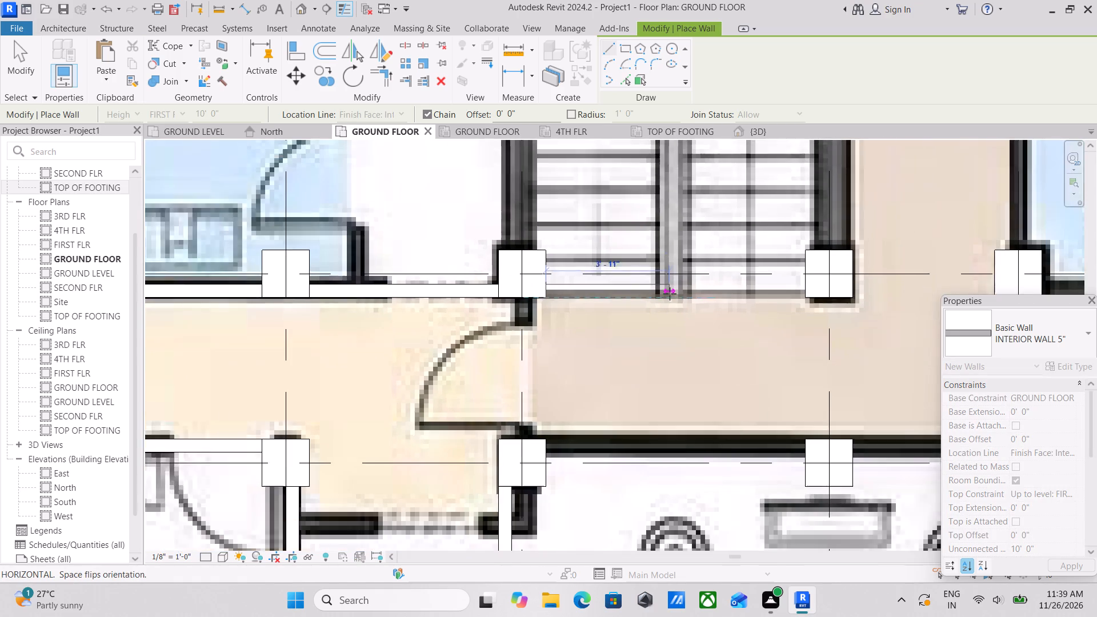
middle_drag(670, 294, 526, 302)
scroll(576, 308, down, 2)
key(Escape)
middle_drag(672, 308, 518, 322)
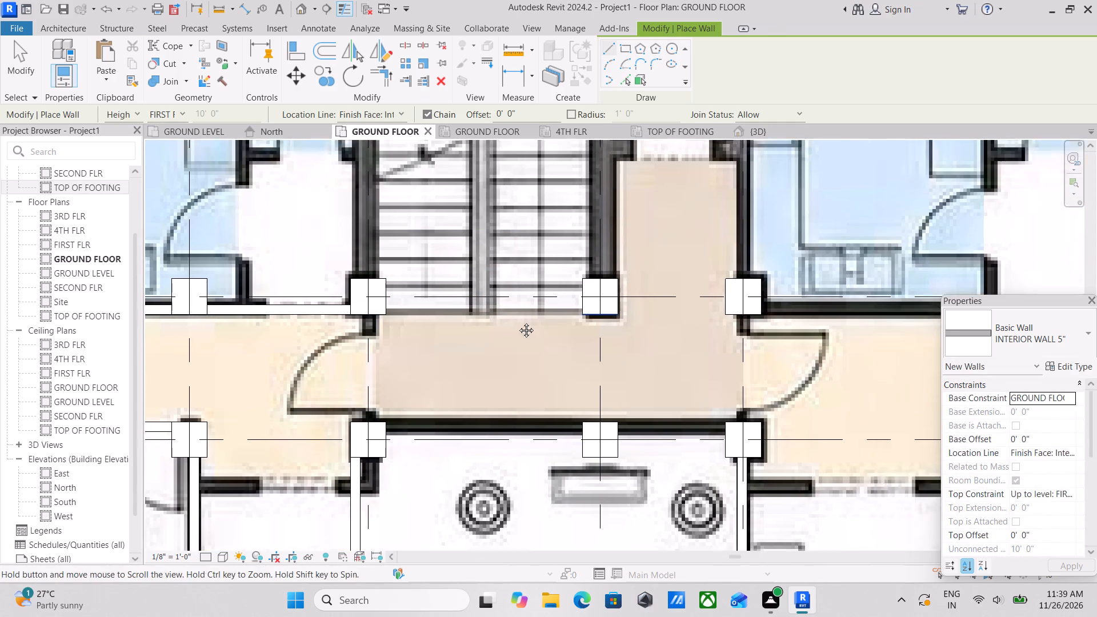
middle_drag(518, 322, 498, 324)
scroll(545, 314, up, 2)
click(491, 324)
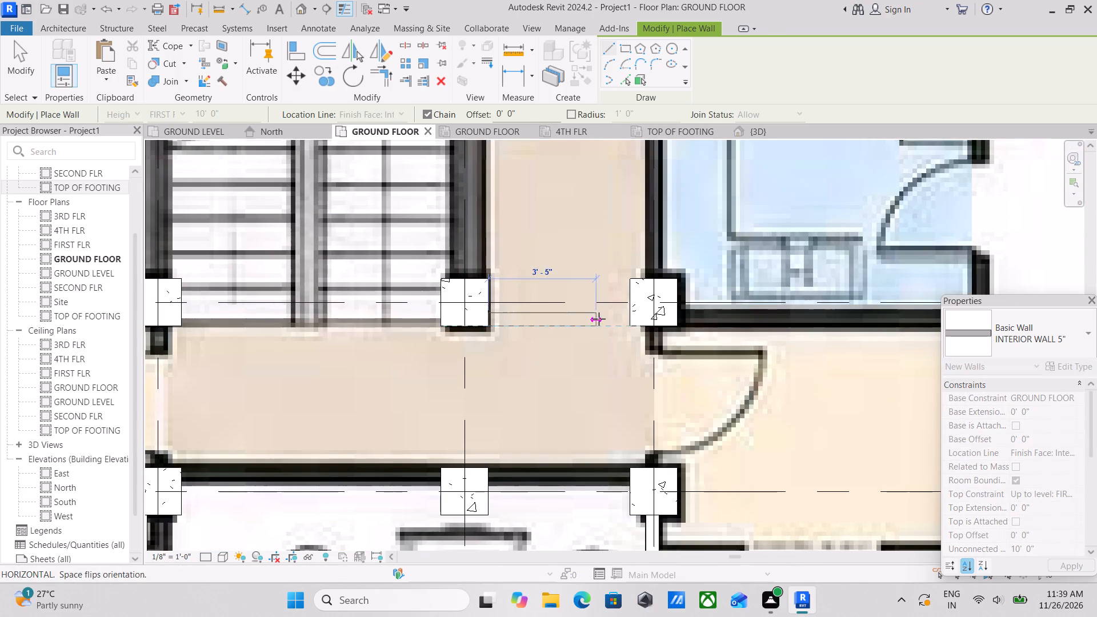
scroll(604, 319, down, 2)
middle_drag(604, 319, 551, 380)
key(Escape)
Draw a horizontal INTERIOR WALL 5" about 14'-6" long from the lift-side corridor column past the kitchen to the toilet-bathroom partition.
scroll(574, 363, down, 3)
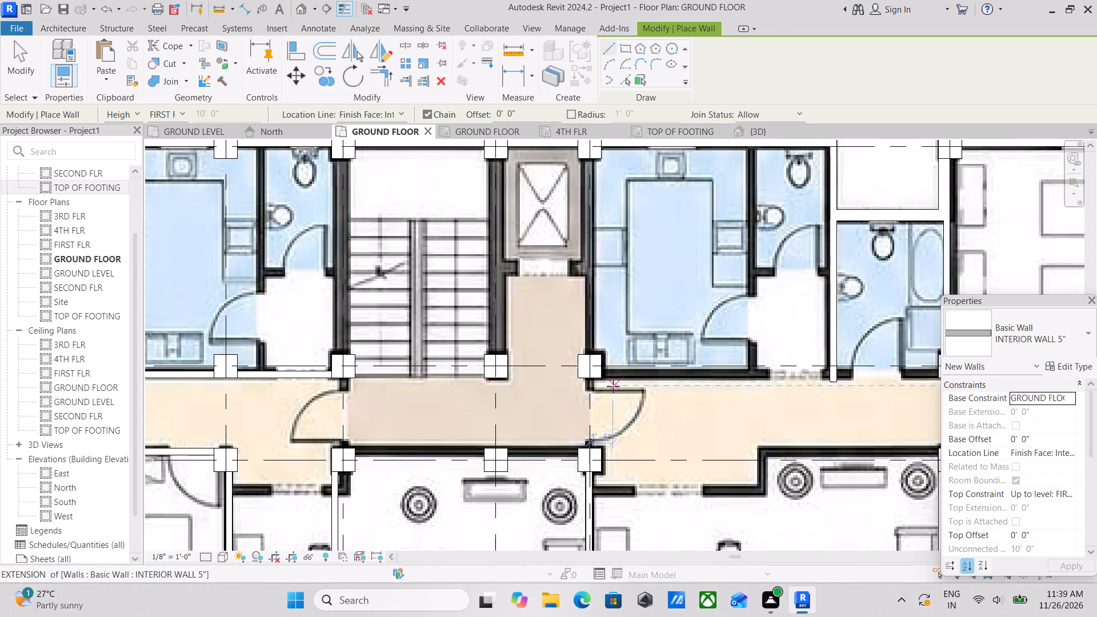
scroll(613, 386, up, 3)
click(596, 370)
middle_drag(712, 372, 518, 359)
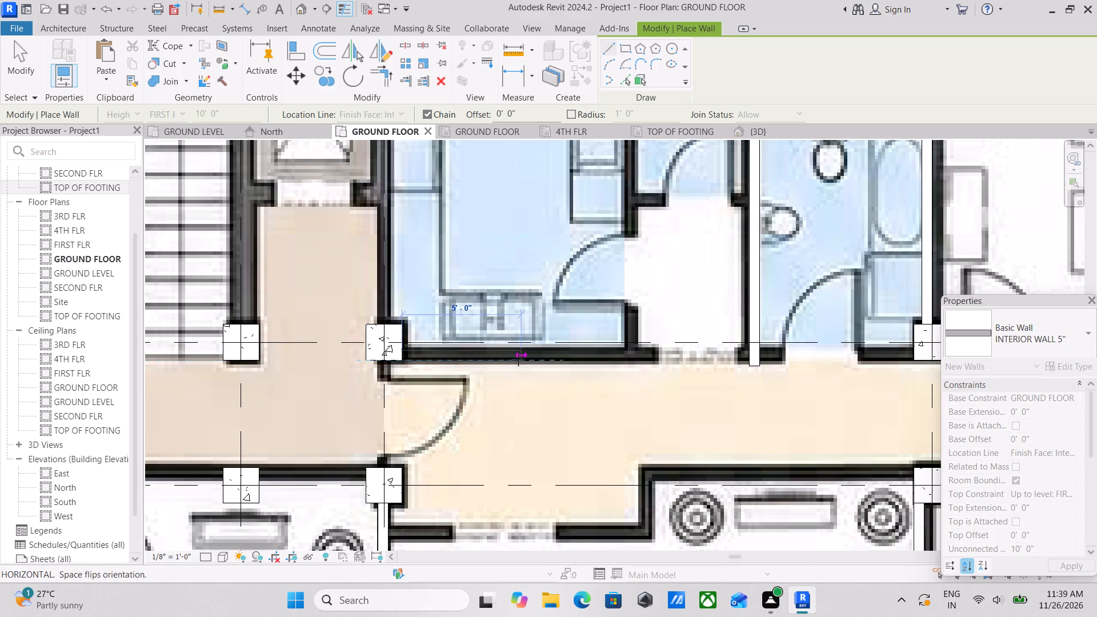
middle_drag(661, 361, 566, 362)
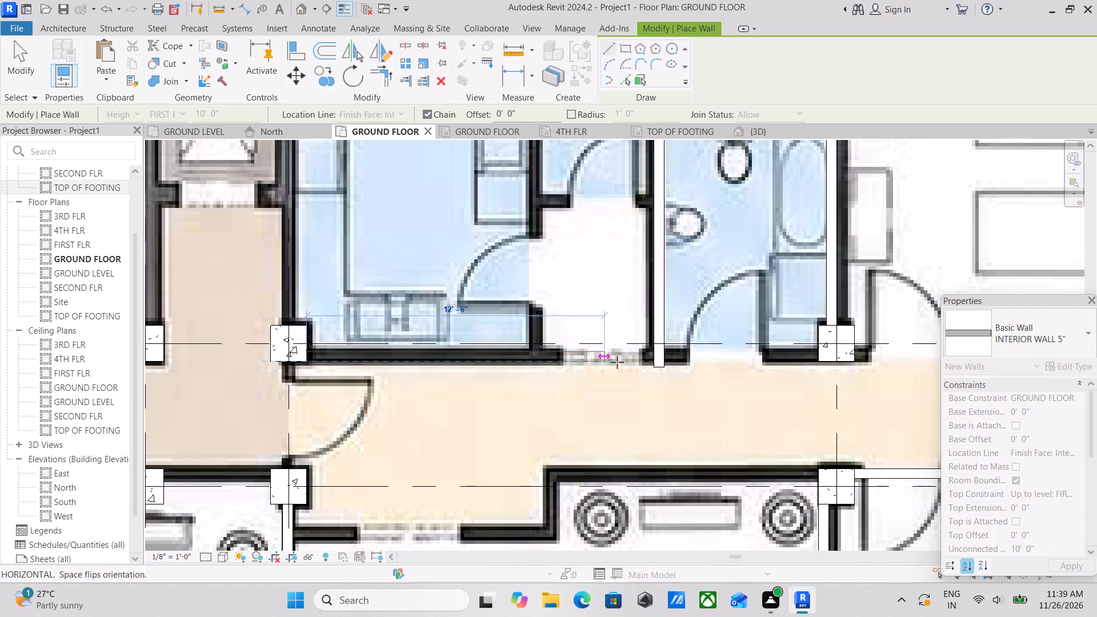
scroll(646, 361, up, 3)
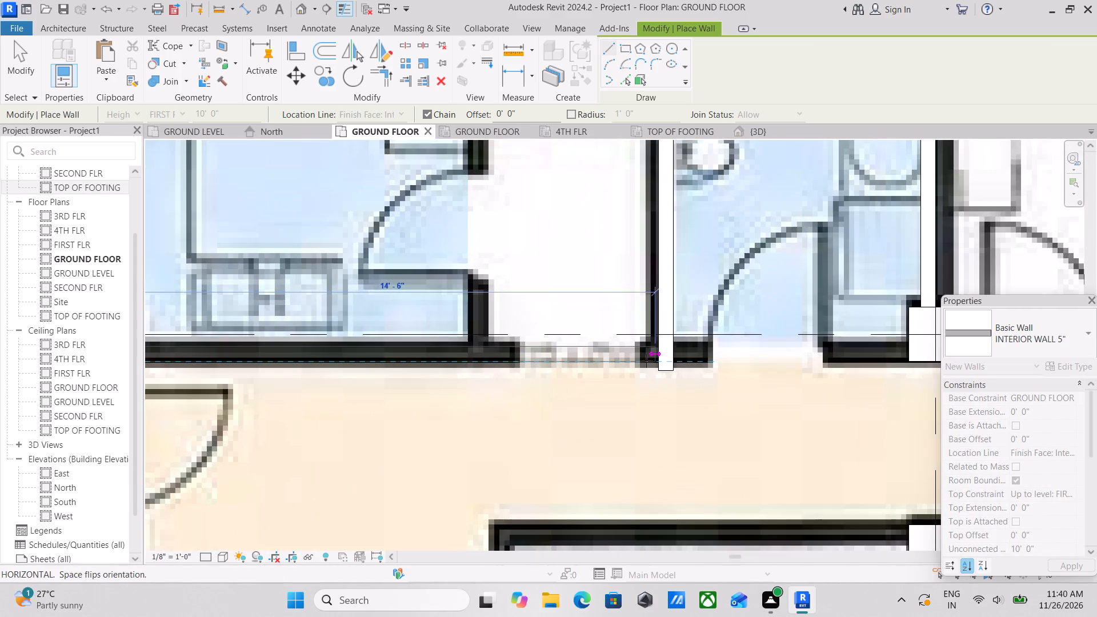
click(656, 367)
key(Escape)
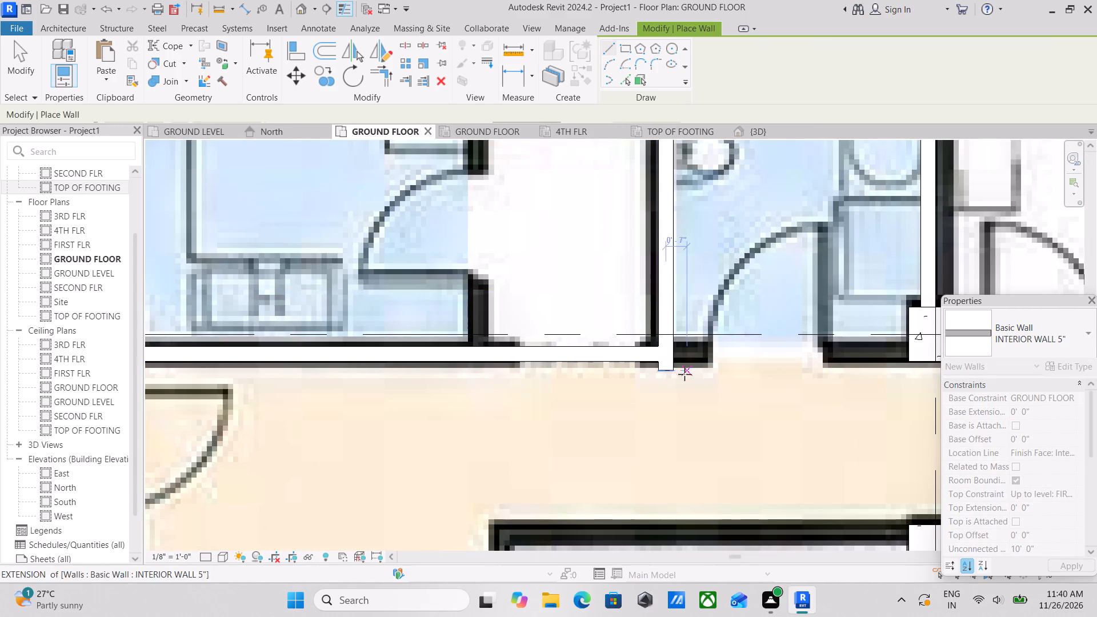
key(Escape)
scroll(676, 384, up, 2)
key(Escape)
key(Escape)
Shorten the corridor end of the vertical toilet-bathroom partition to line up with the corridor wall's outer face, forming a clean corner.
click(664, 363)
scroll(659, 362, up, 3)
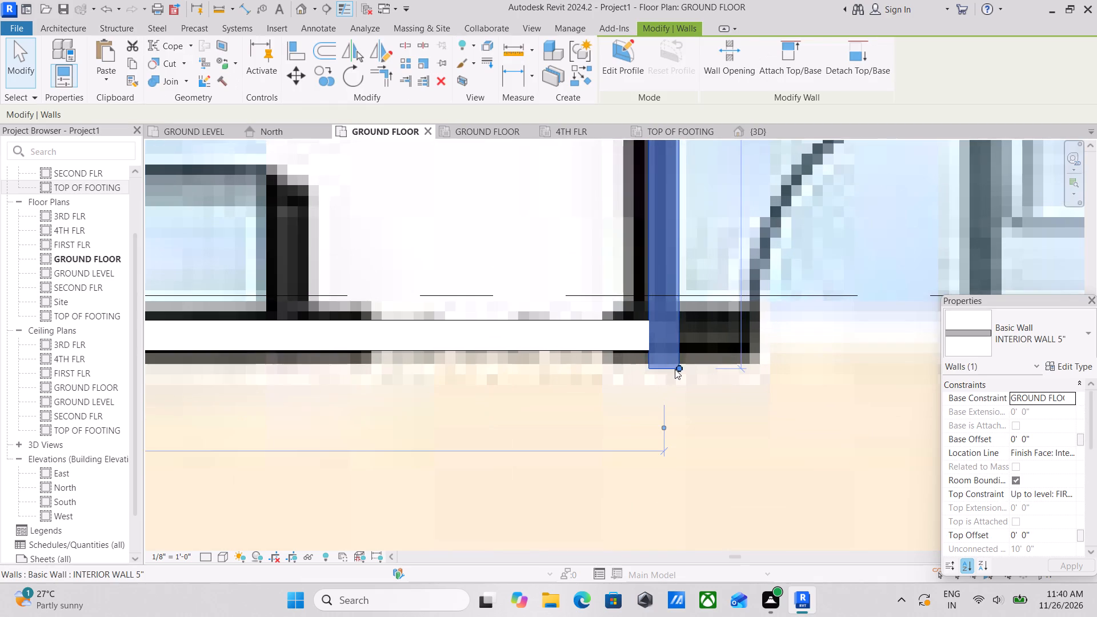
scroll(675, 369, up, 6)
drag(683, 365, 686, 347)
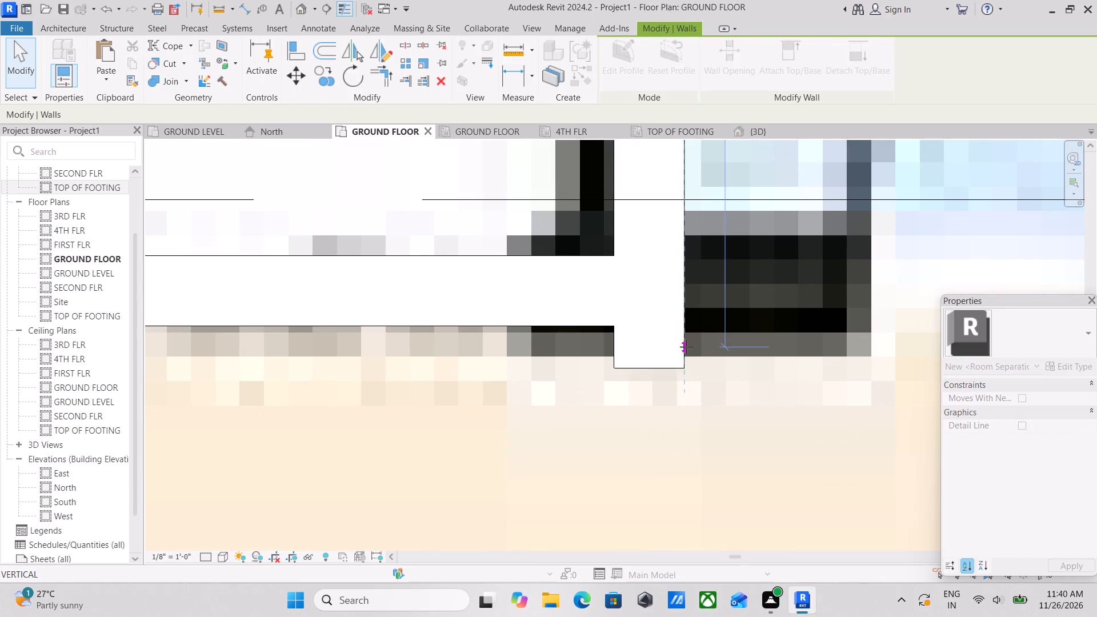
drag(686, 347, 688, 328)
key(Escape)
scroll(688, 328, down, 6)
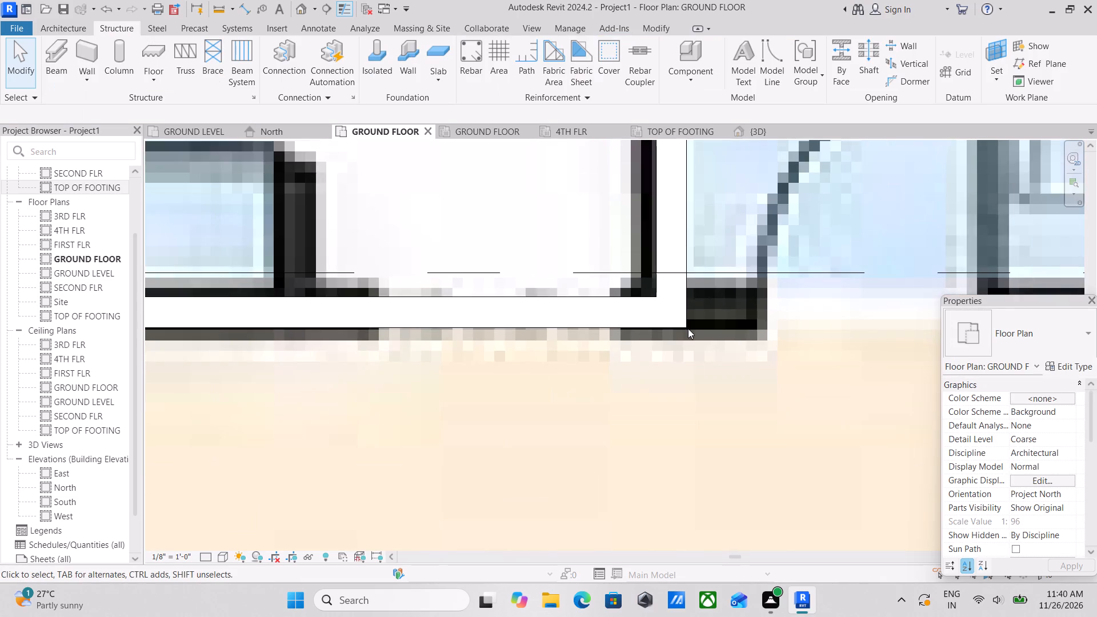
Draw a vertical INTERIOR WALL 5" between the kitchen and toilet beside the lift, from the exterior wall down to the corridor wall.
scroll(537, 322, down, 9)
text(WA)
scroll(611, 295, up, 1)
middle_drag(374, 270, 562, 315)
scroll(537, 297, down, 1)
middle_drag(535, 297, 620, 429)
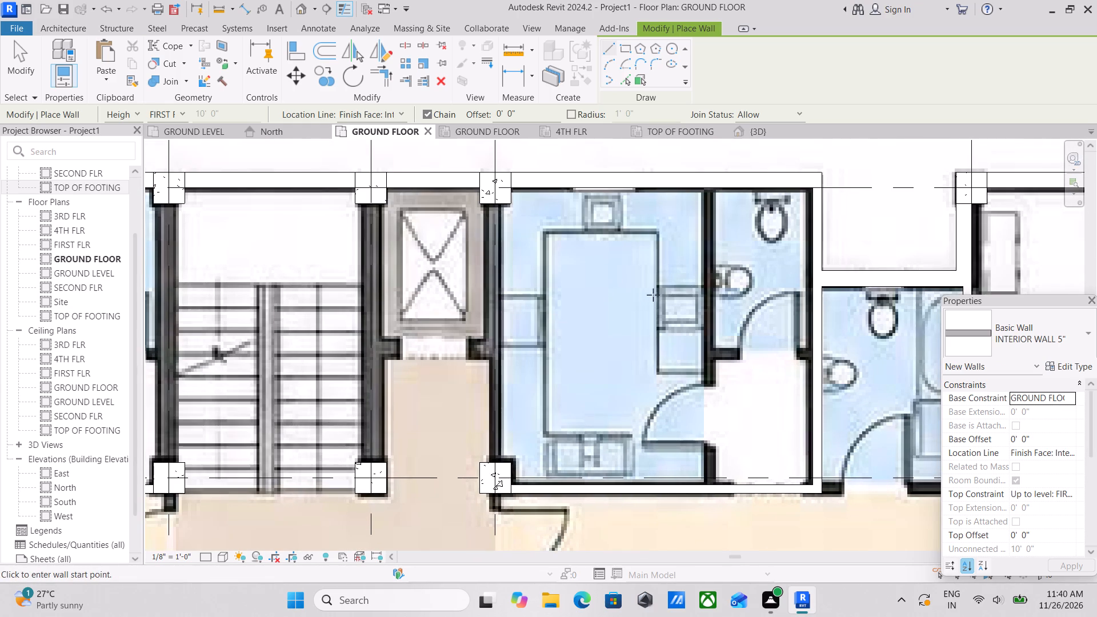
scroll(698, 203, up, 2)
scroll(712, 194, down, 2)
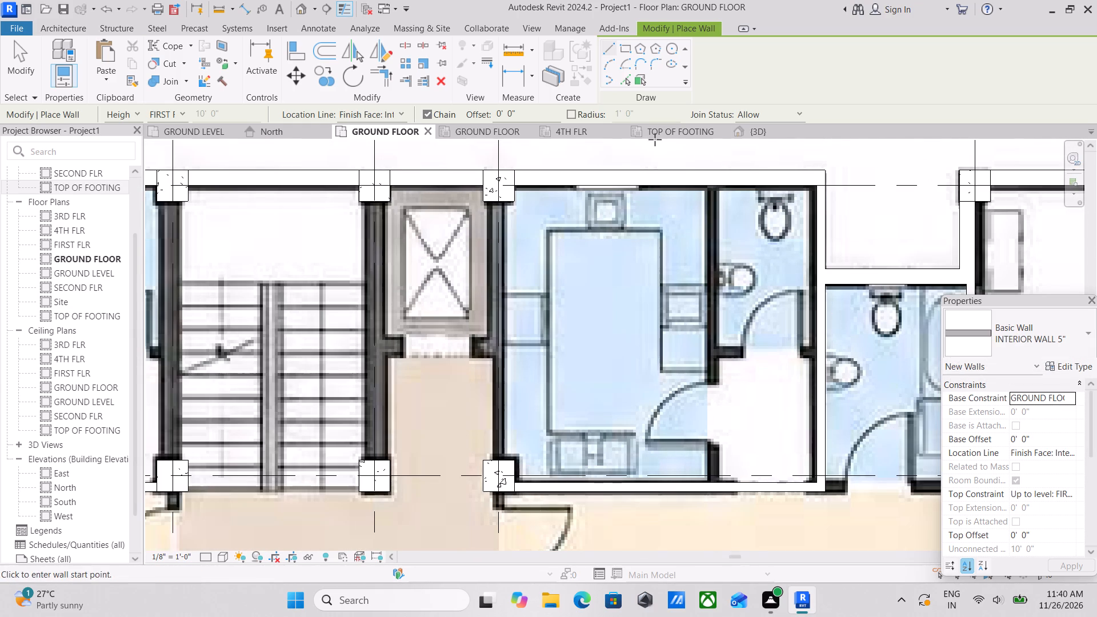
scroll(750, 202, up, 3)
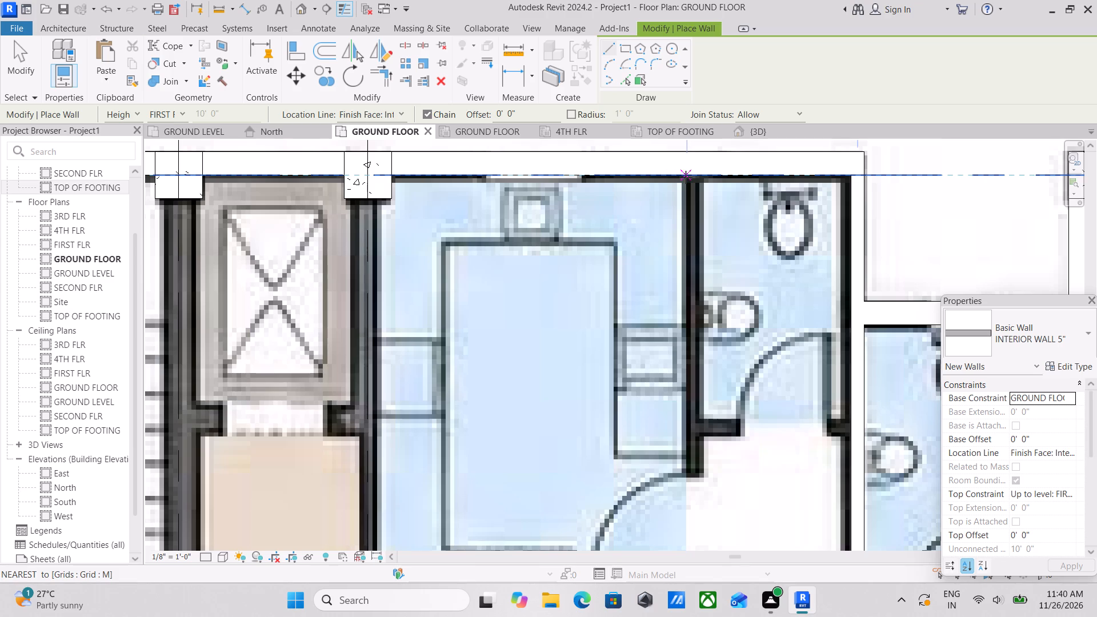
click(683, 174)
middle_drag(687, 315, 684, 192)
scroll(700, 344, down, 1)
middle_drag(700, 344, 692, 243)
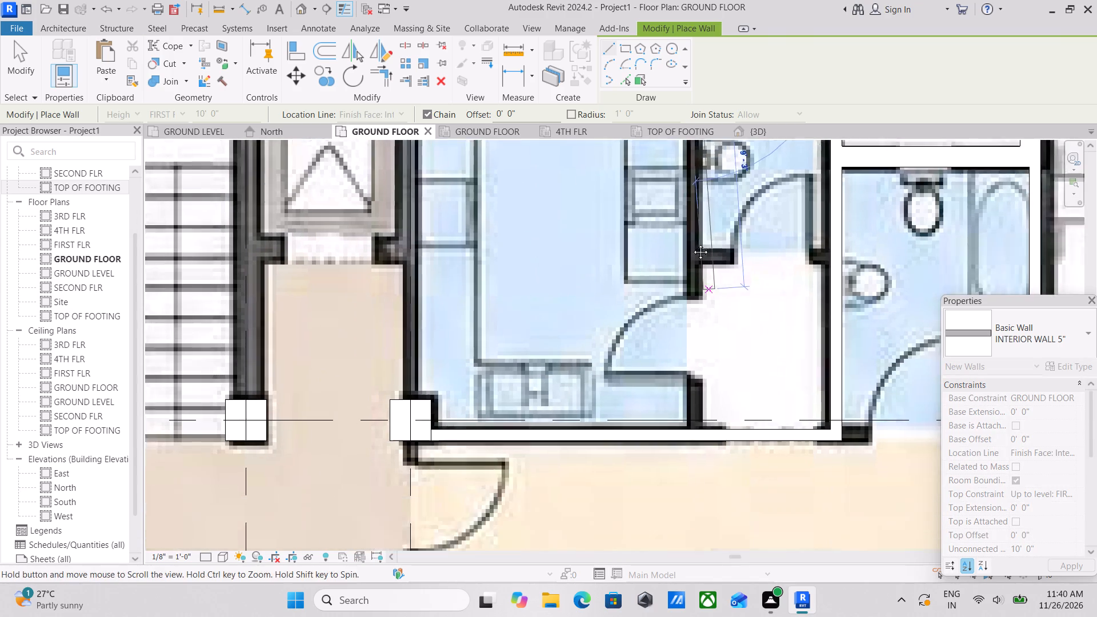
middle_drag(692, 243, 679, 203)
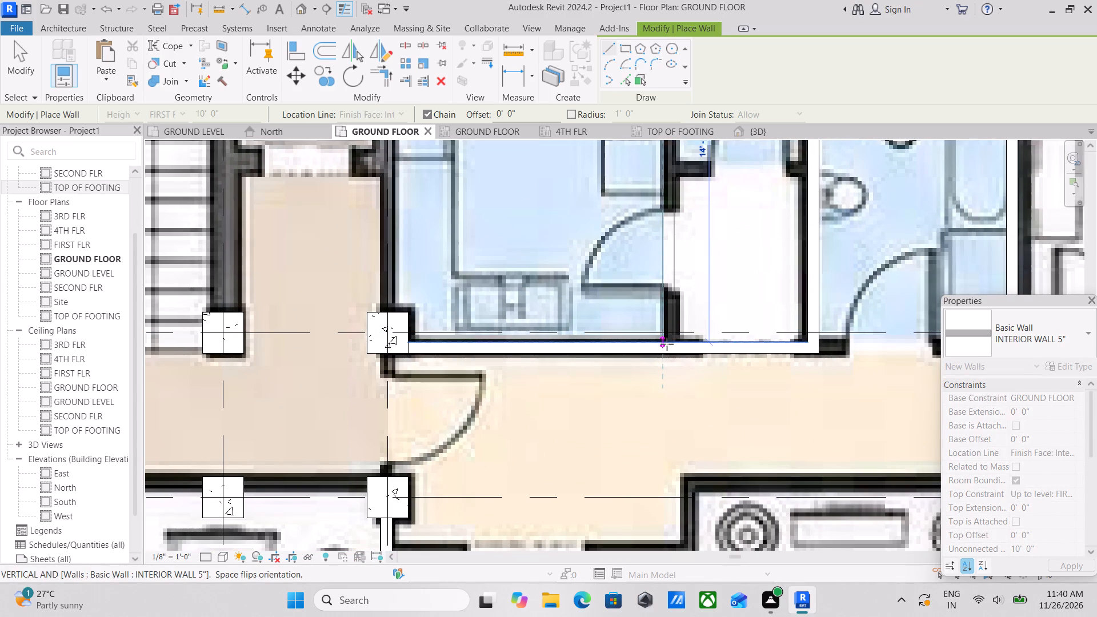
click(671, 341)
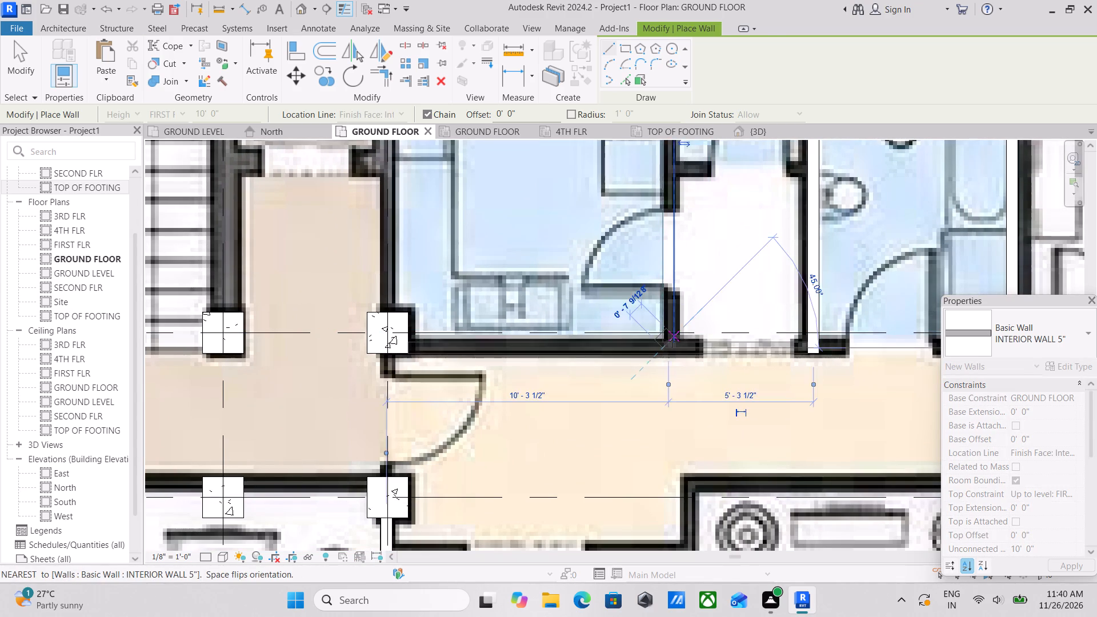
key(Escape)
scroll(706, 249, down, 2)
middle_drag(705, 253, 699, 367)
scroll(619, 250, down, 3)
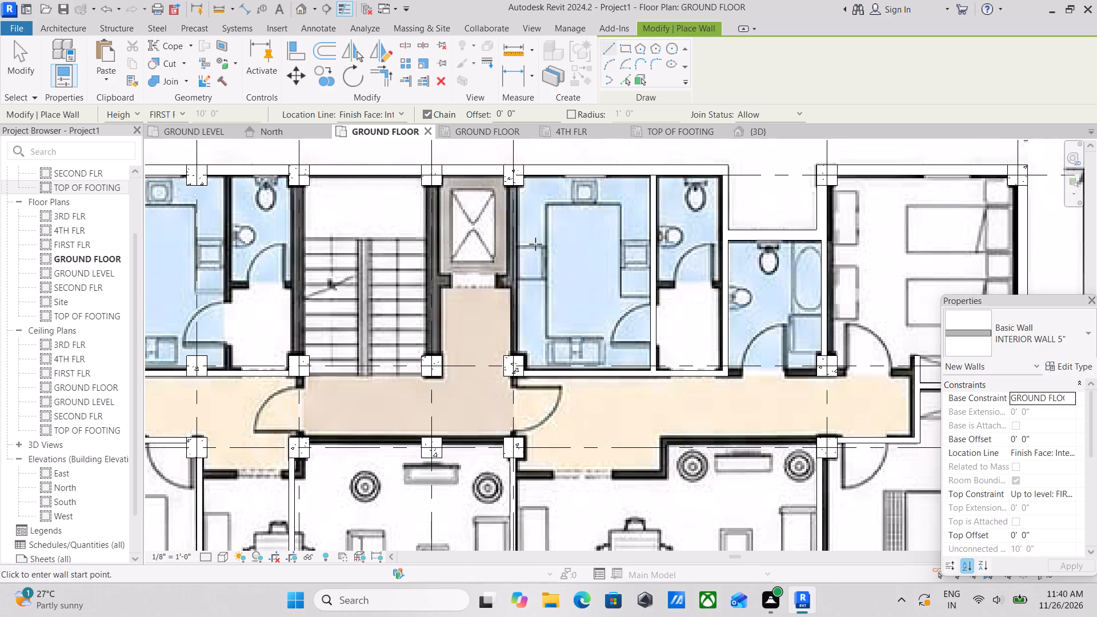
Draw a horizontal INTERIOR WALL 5" about 4'-6" long along the toilet's door side, from the kitchen-toilet partition to the toilet-bathroom partition.
scroll(656, 287, up, 6)
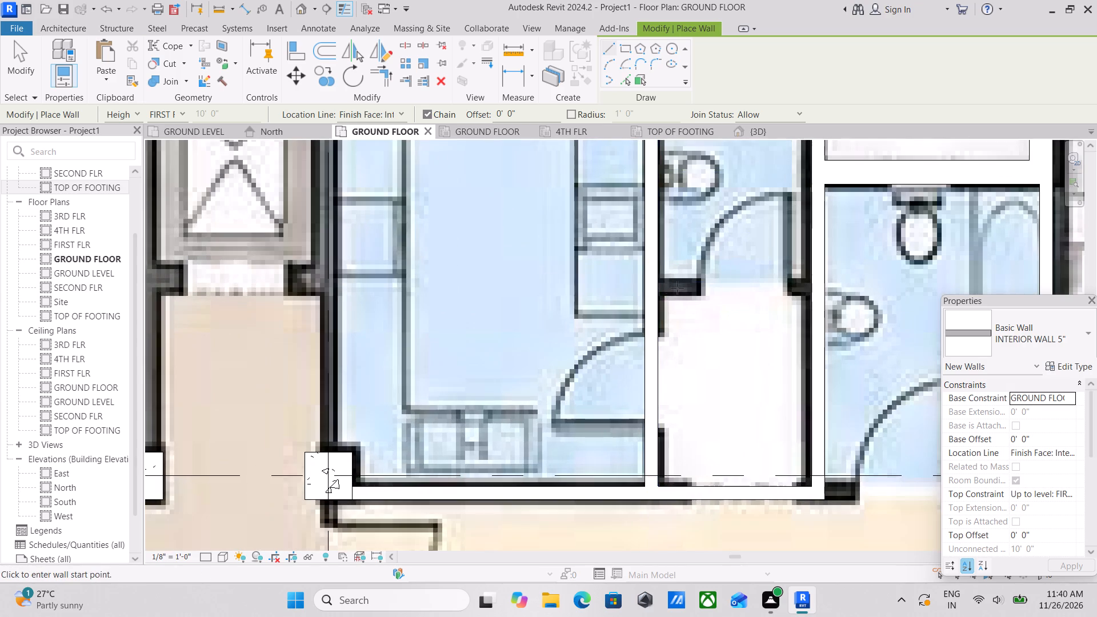
click(658, 294)
middle_drag(777, 293, 695, 292)
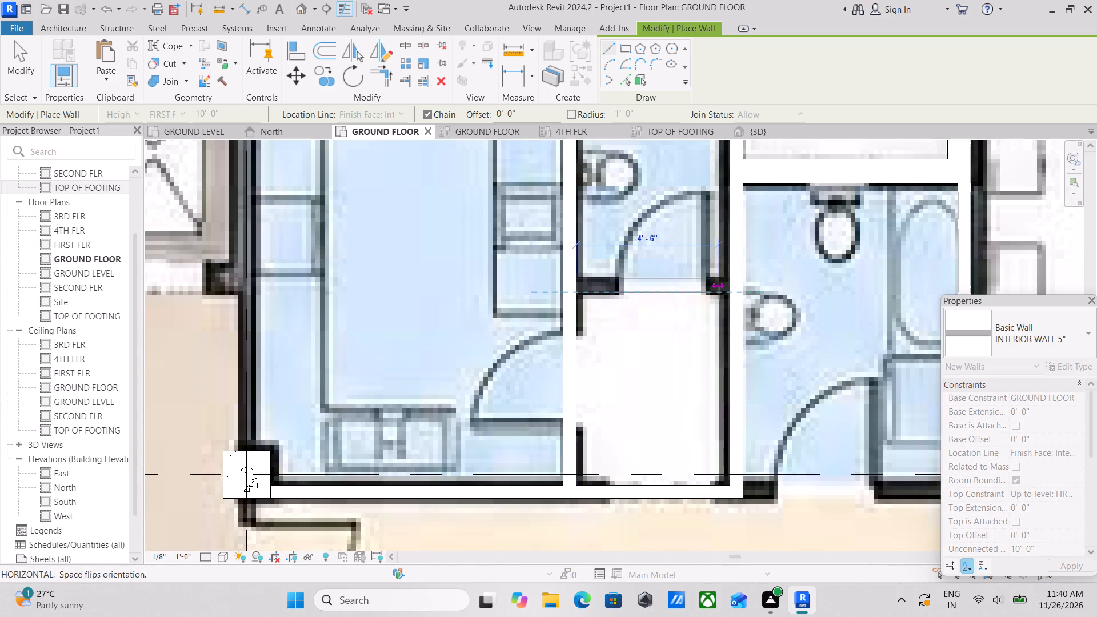
click(725, 293)
key(Escape)
Extend the corridor line with a horizontal INTERIOR WALL 5" about 6'-8" long from the toilet-bathroom corner to the bathroom's corner column.
scroll(783, 274, down, 6)
middle_drag(734, 281, 708, 279)
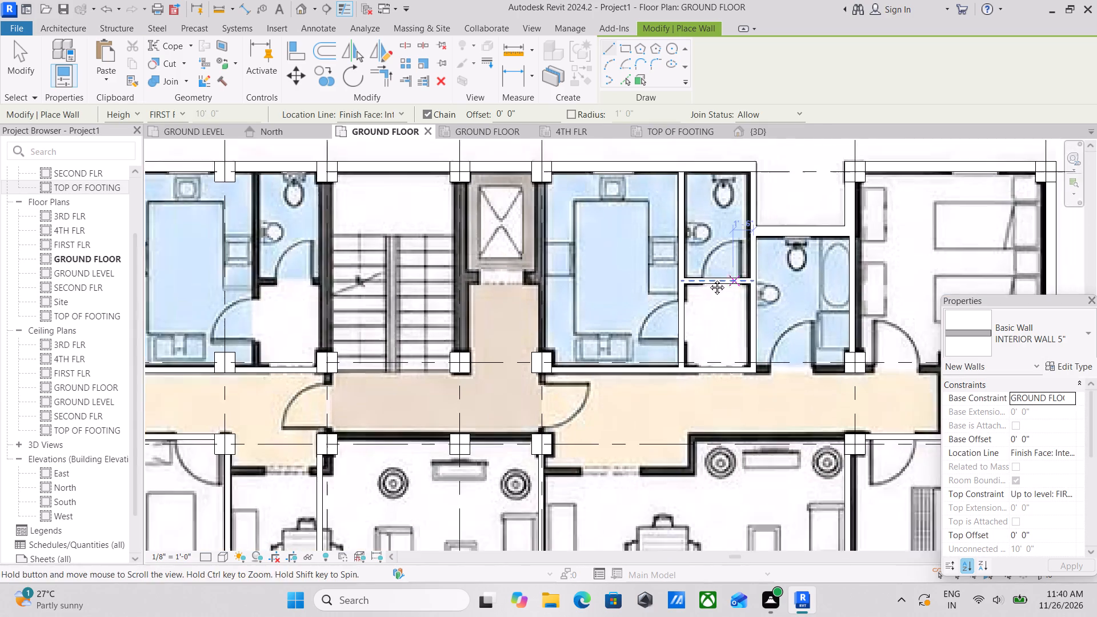
middle_drag(708, 279, 529, 270)
scroll(620, 352, up, 3)
scroll(554, 359, up, 4)
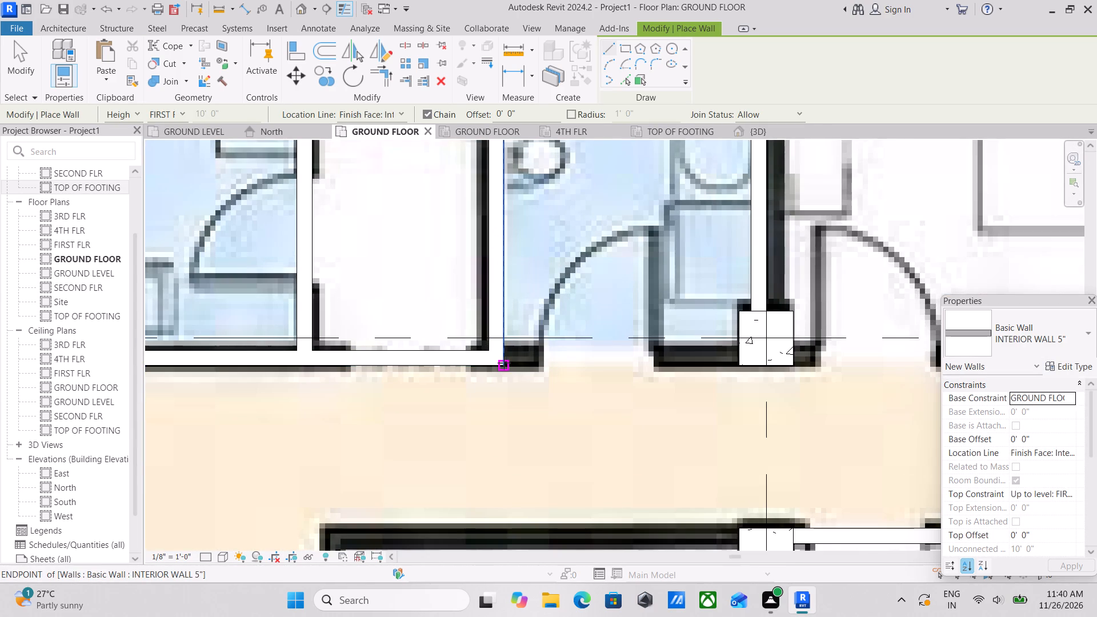
click(508, 363)
middle_drag(598, 362, 564, 360)
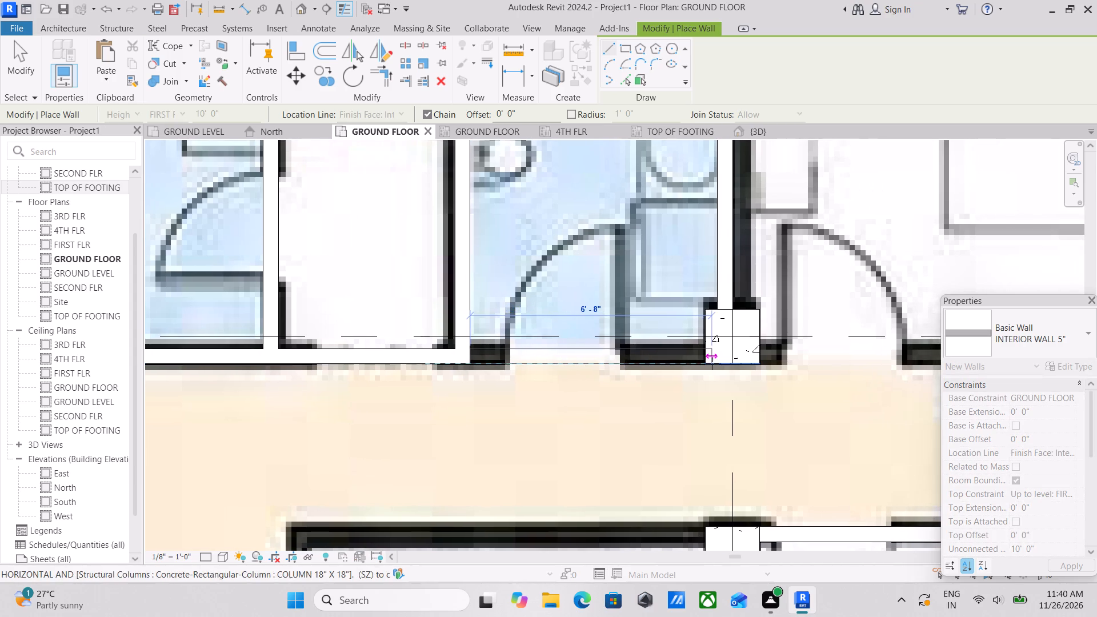
click(707, 370)
key(Escape)
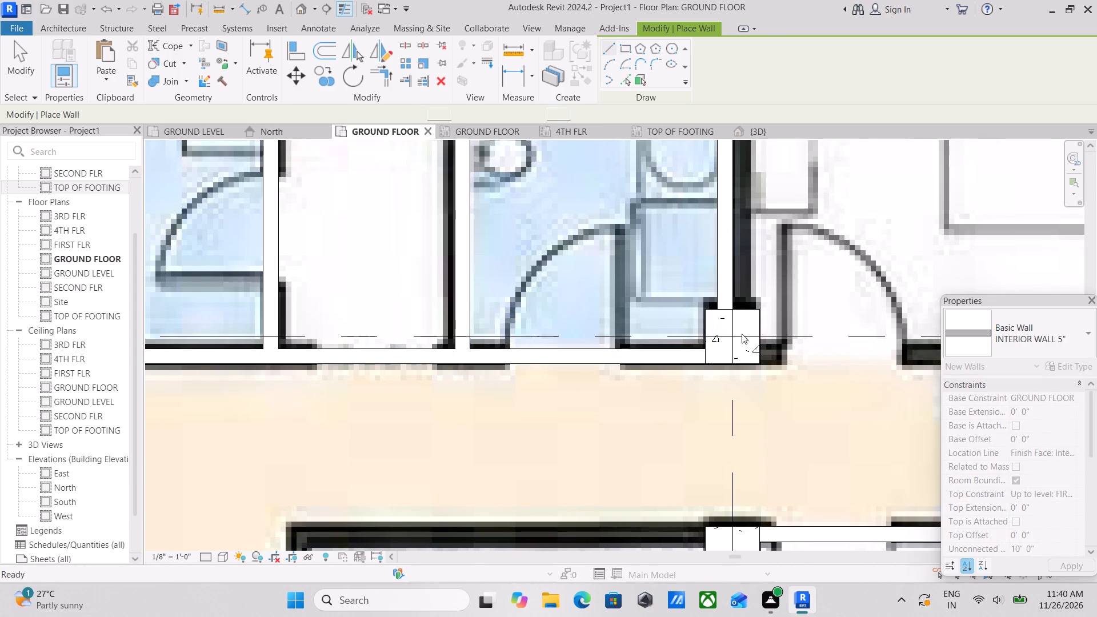
Draw a horizontal INTERIOR WALL 5" from the bathroom's corner column across the bedroom door to the vertical wall at the corridor's end.
scroll(776, 311, down, 2)
middle_drag(776, 311, 533, 295)
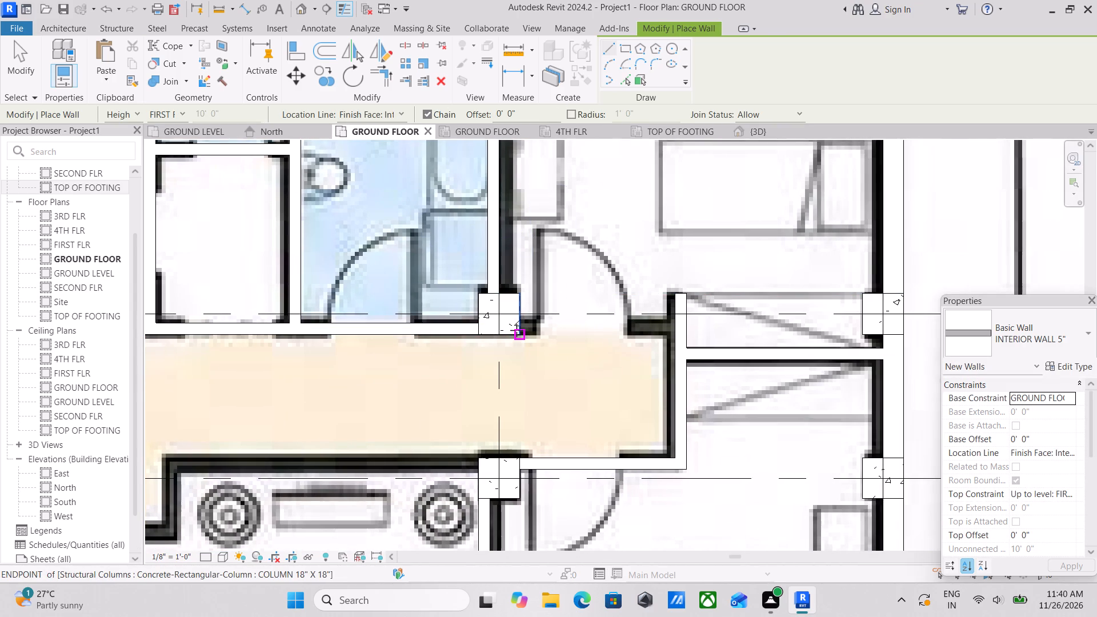
click(517, 330)
click(673, 337)
key(Escape)
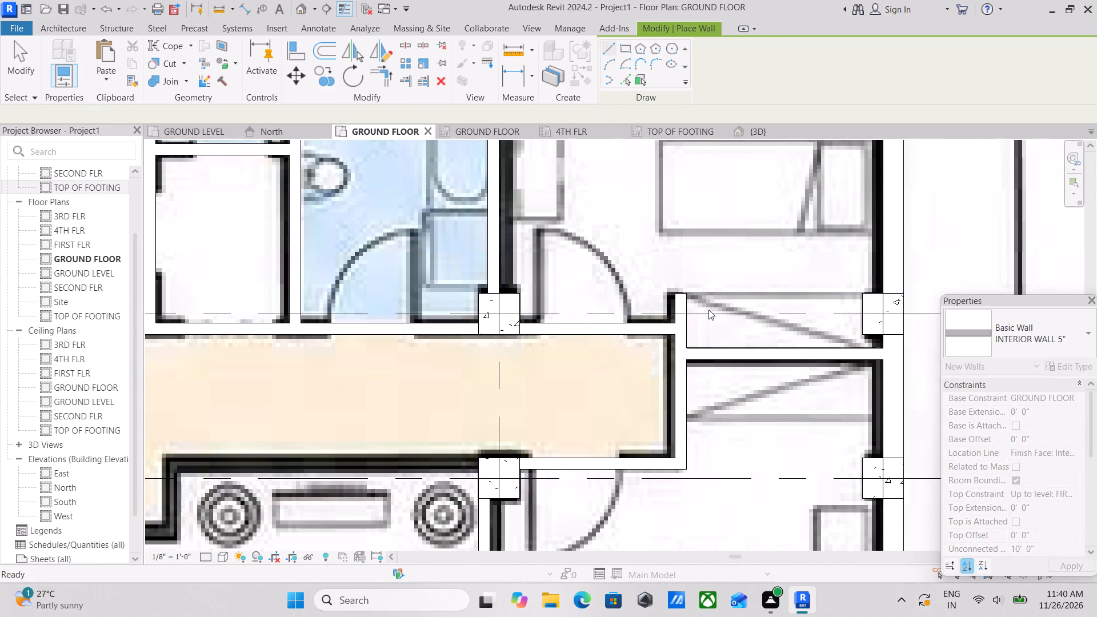
Draw a vertical INTERIOR WALL 5" about 9'-11" long between the opposite apartment's bathroom and kitchen, from the exterior wall corner to the corridor wall.
scroll(548, 312, down, 6)
middle_drag(522, 297, 699, 322)
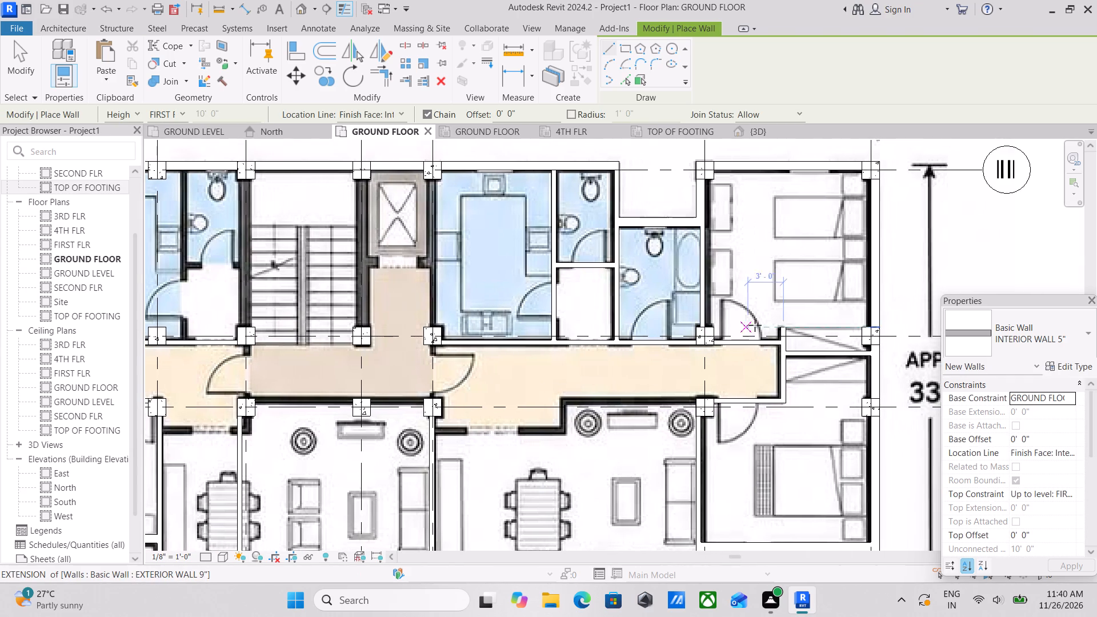
scroll(775, 326, up, 2)
scroll(774, 324, down, 3)
middle_drag(676, 312, 738, 275)
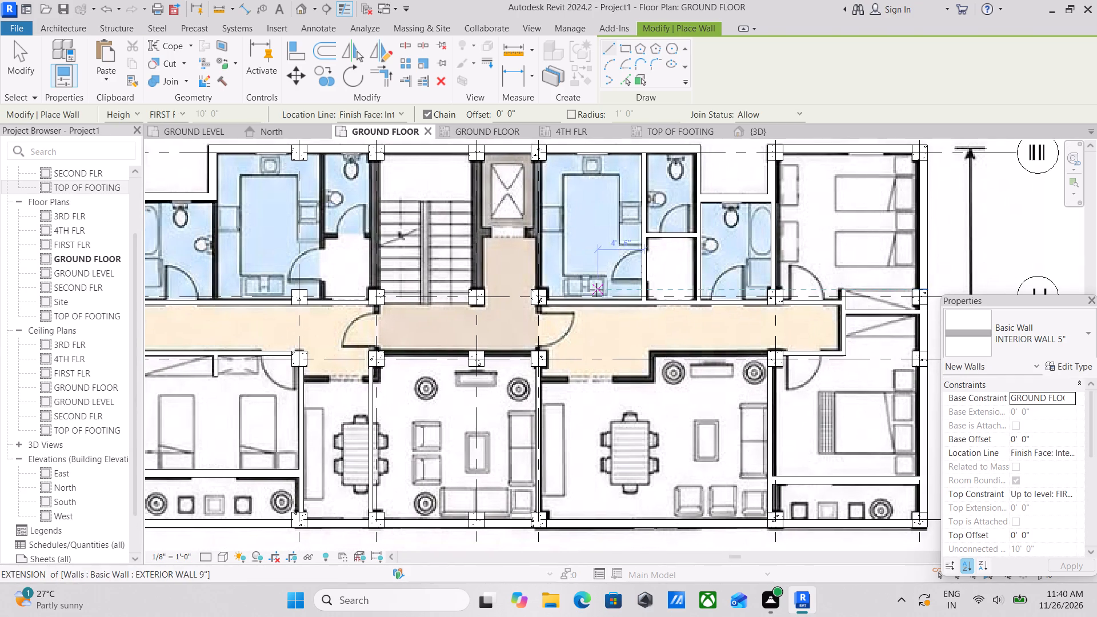
middle_drag(539, 289, 703, 300)
middle_drag(640, 316, 671, 331)
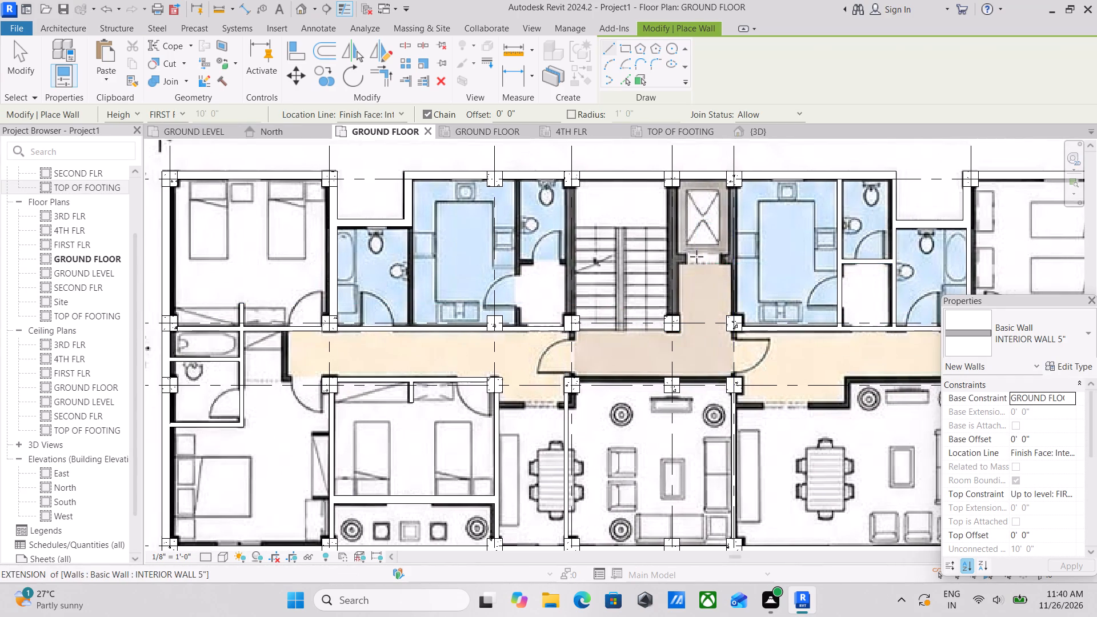
middle_drag(697, 259, 704, 332)
scroll(596, 250, up, 4)
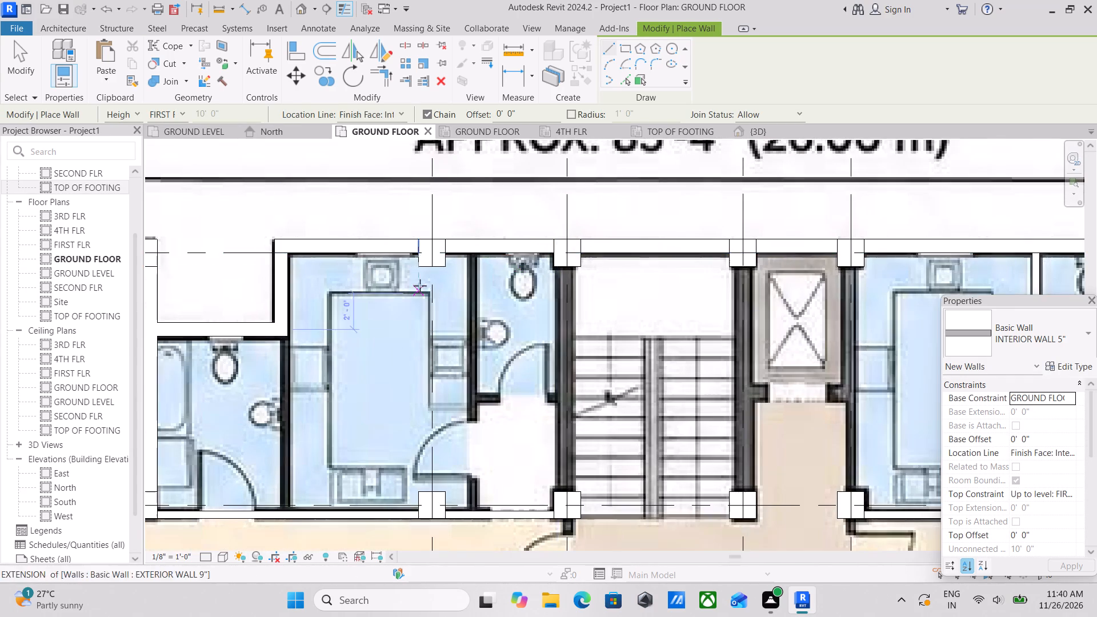
scroll(433, 278, down, 1)
middle_drag(455, 277, 567, 251)
middle_drag(400, 291, 568, 266)
scroll(581, 299, up, 1)
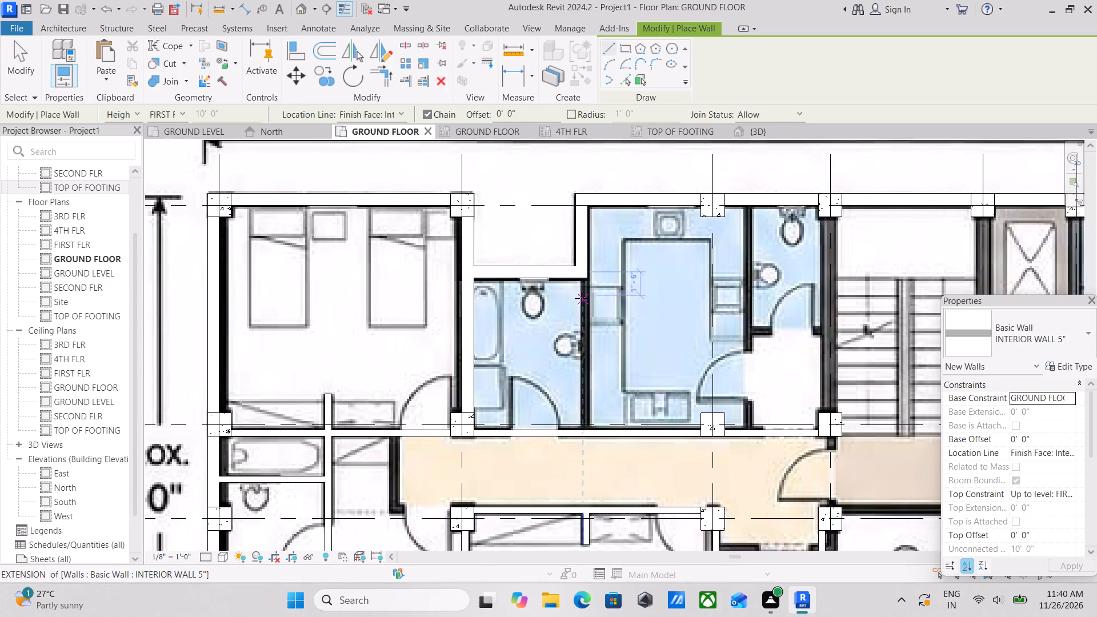
scroll(581, 298, up, 3)
click(592, 270)
middle_drag(599, 370, 622, 251)
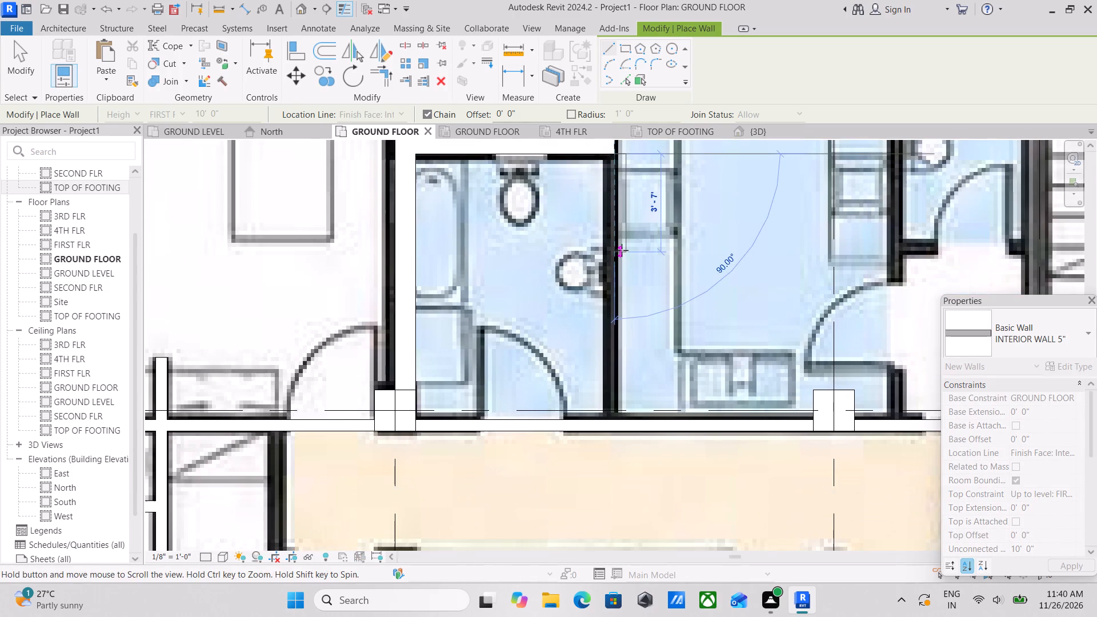
key(space)
middle_drag(624, 321, 628, 206)
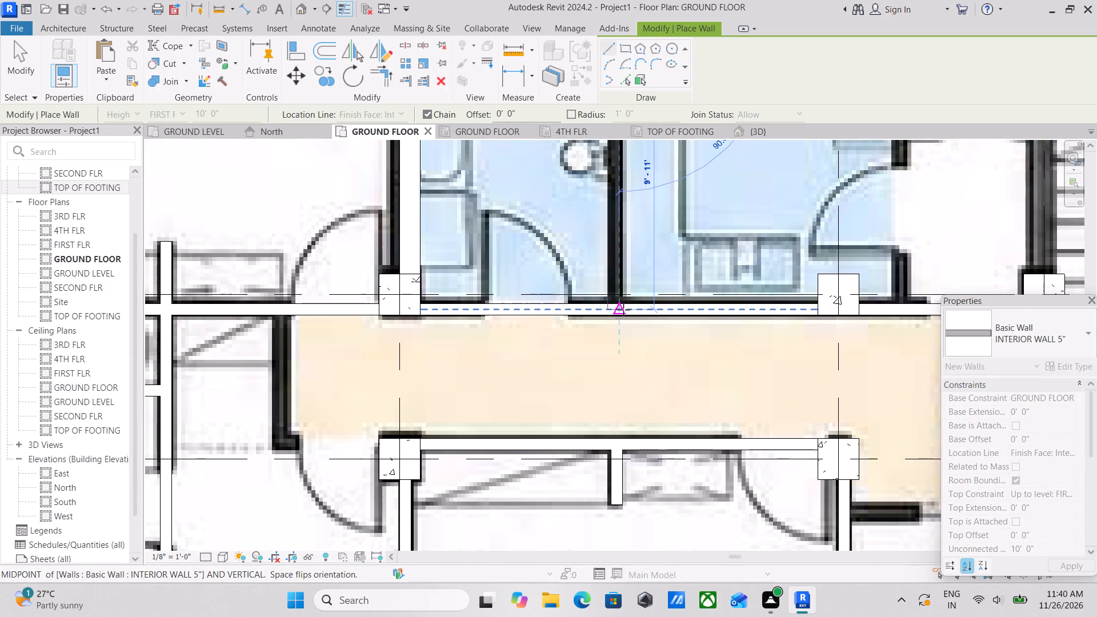
click(624, 305)
key(Escape)
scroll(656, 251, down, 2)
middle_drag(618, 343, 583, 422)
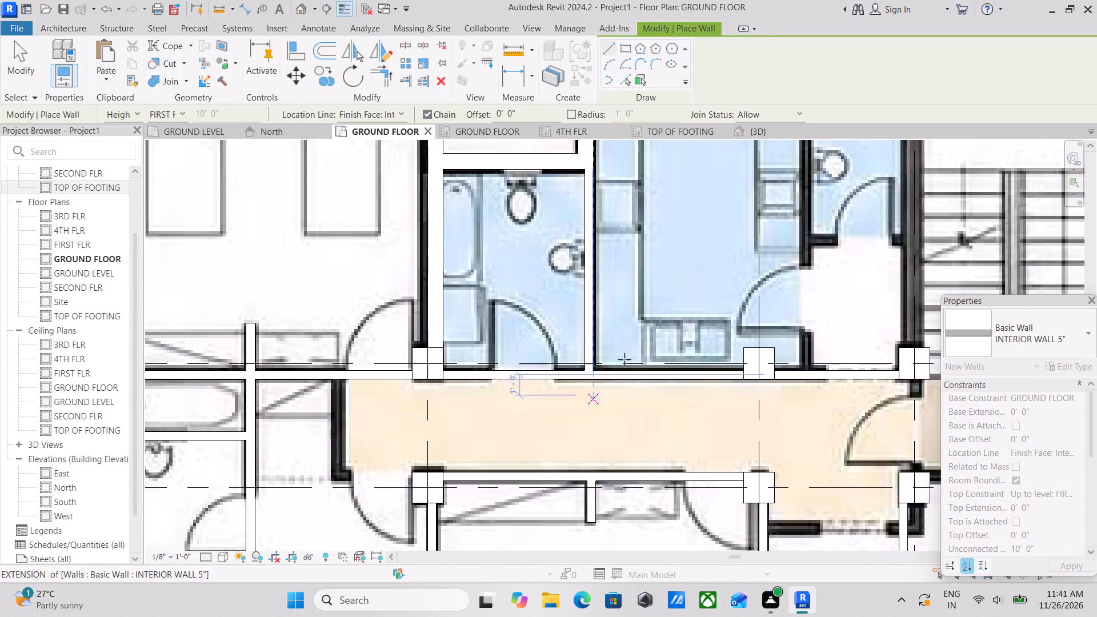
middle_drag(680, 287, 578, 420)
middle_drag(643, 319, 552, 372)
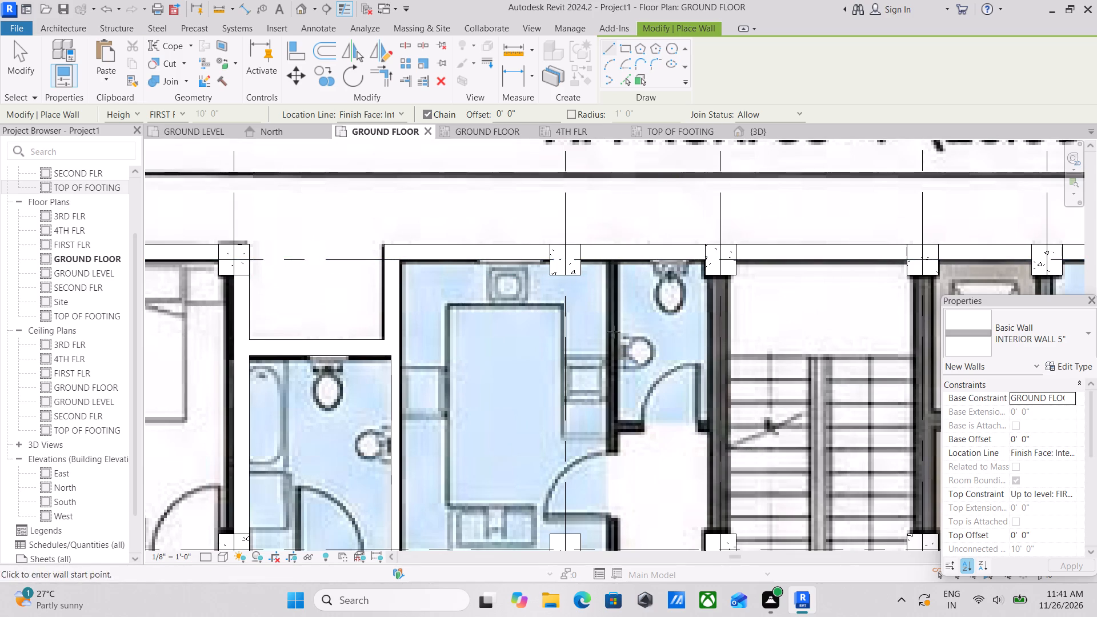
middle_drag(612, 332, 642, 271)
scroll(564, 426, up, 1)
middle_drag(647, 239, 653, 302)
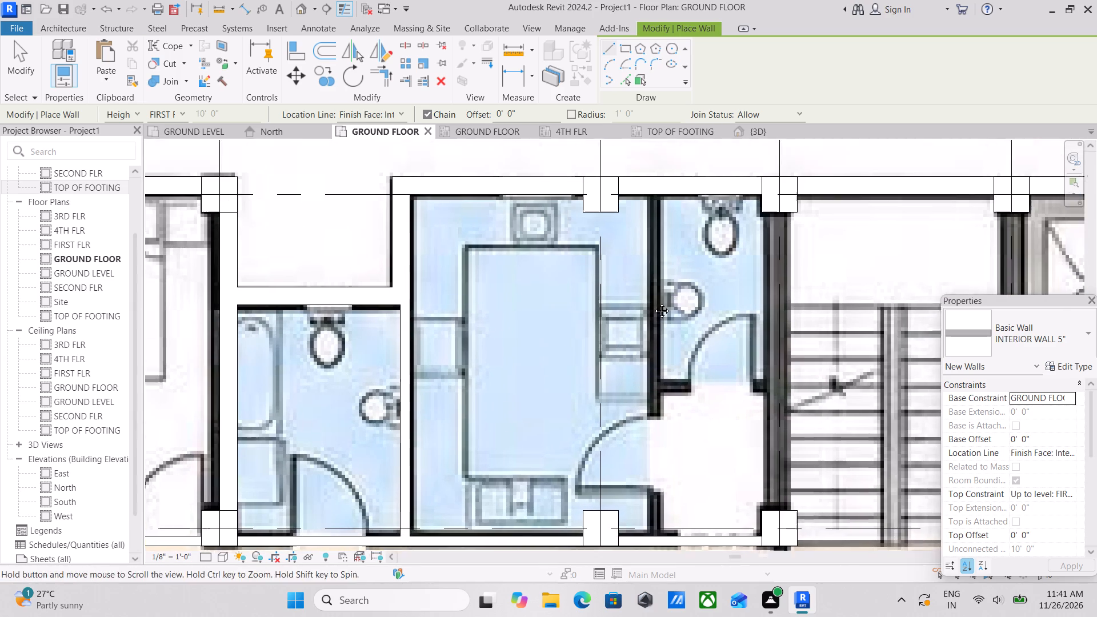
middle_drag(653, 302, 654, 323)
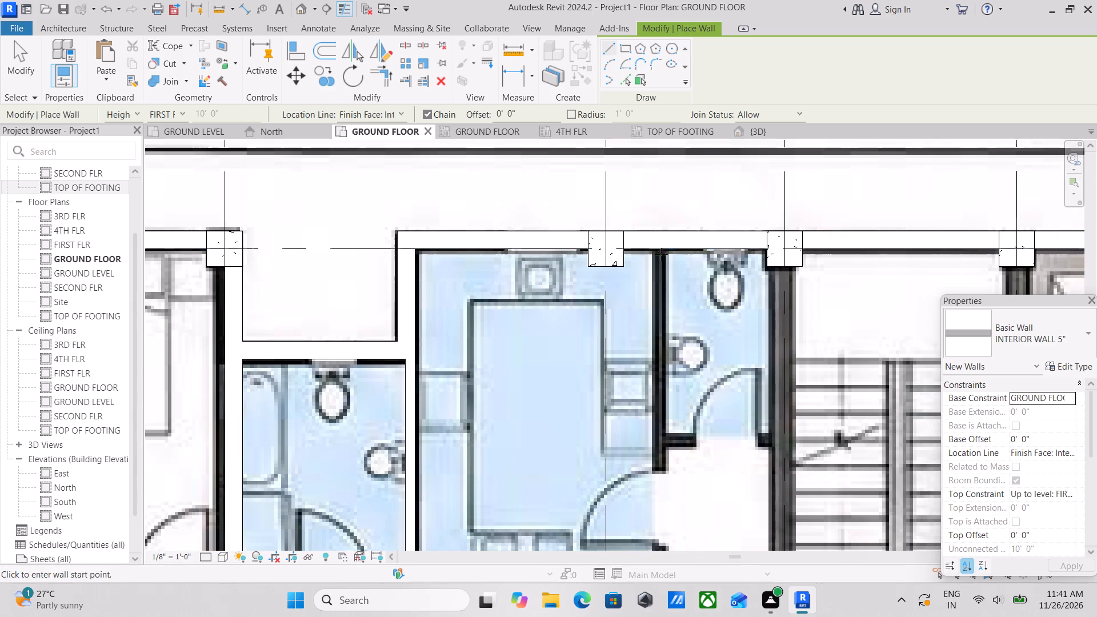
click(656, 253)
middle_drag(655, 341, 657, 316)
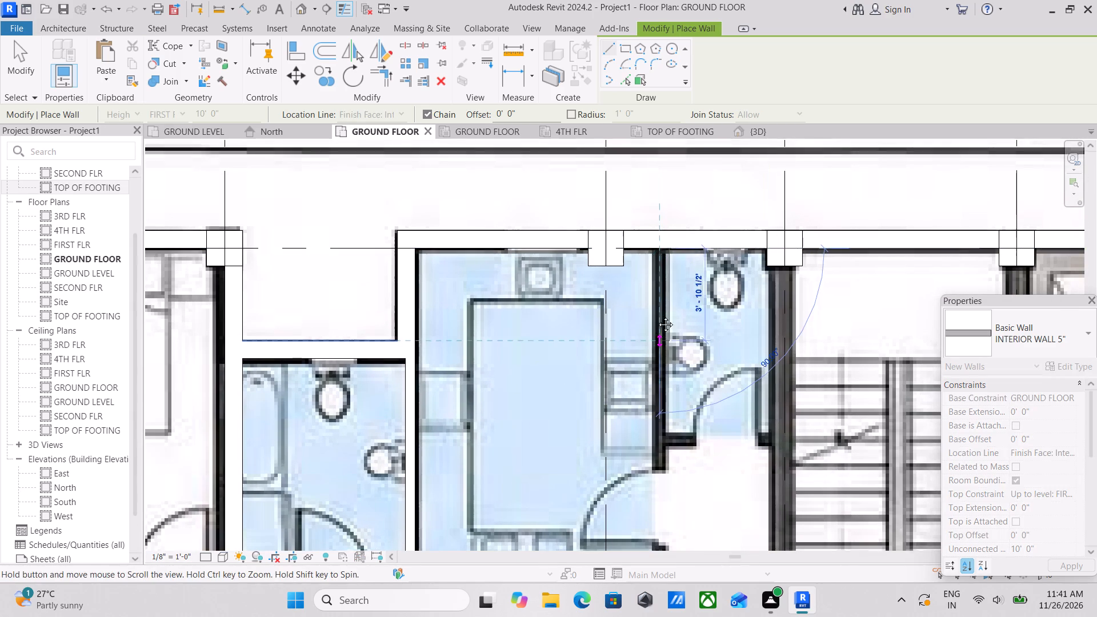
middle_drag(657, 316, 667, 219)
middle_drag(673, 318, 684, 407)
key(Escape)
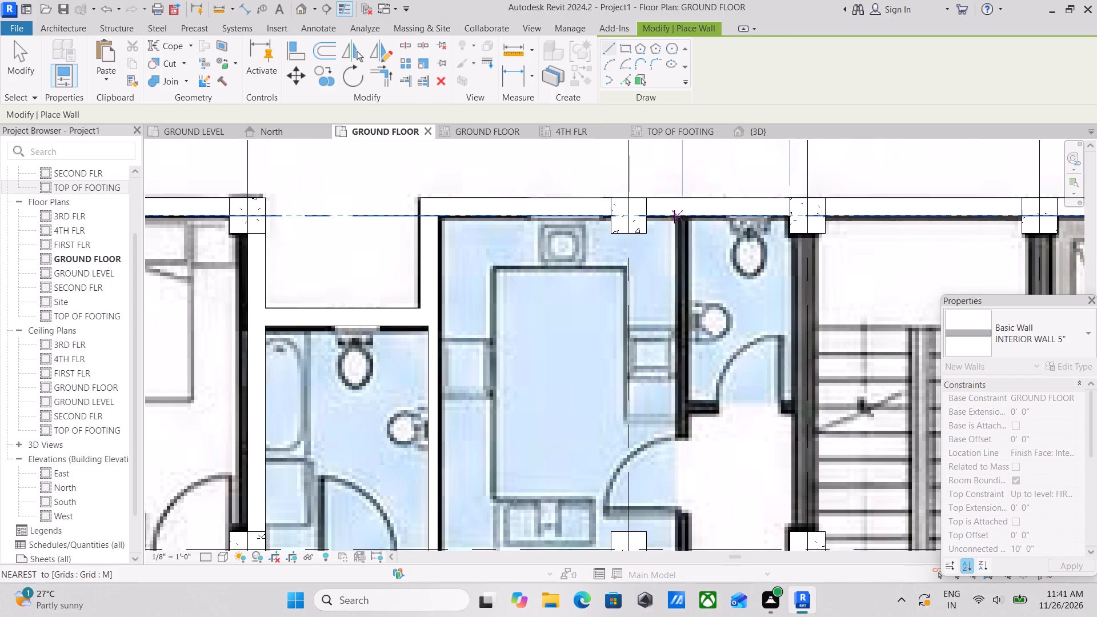
Draw a vertical INTERIOR WALL 5" between the kitchen and the toilet beside the staircase, from the exterior wall to the corridor wall.
scroll(671, 211, up, 6)
click(676, 205)
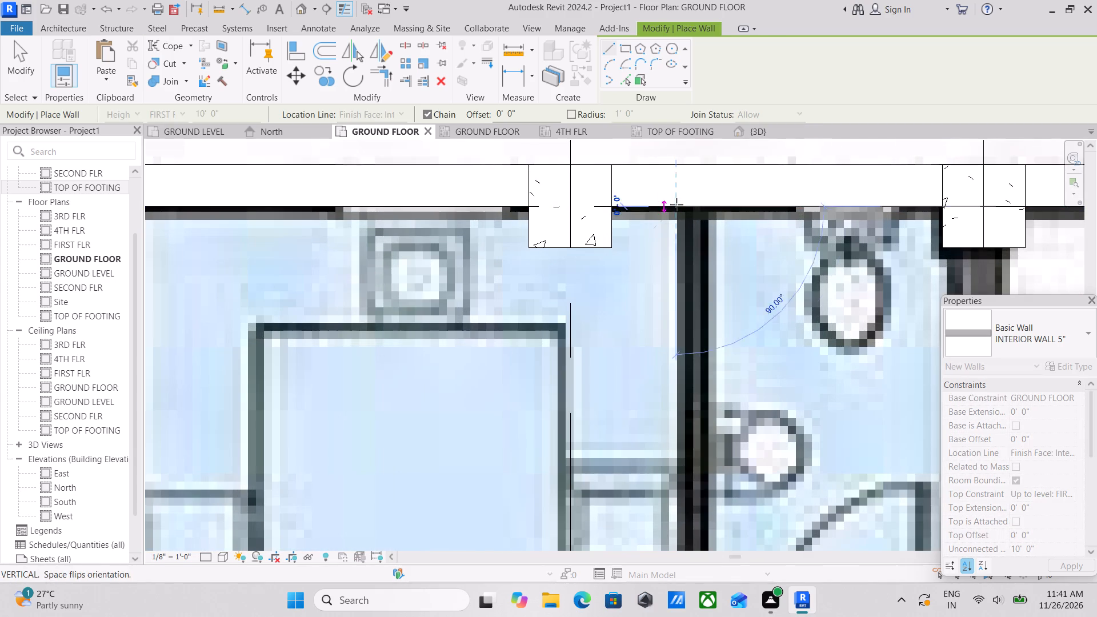
middle_drag(685, 340, 667, 187)
scroll(676, 384, down, 2)
middle_drag(676, 384, 663, 173)
scroll(652, 332, down, 1)
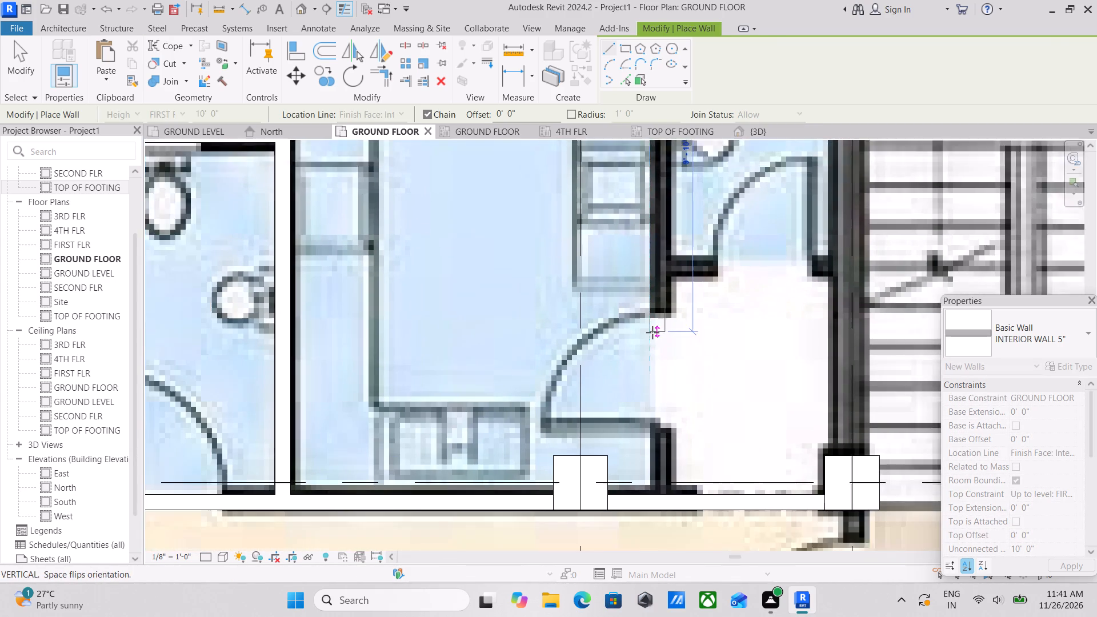
middle_drag(652, 332, 678, 206)
click(678, 370)
key(Escape)
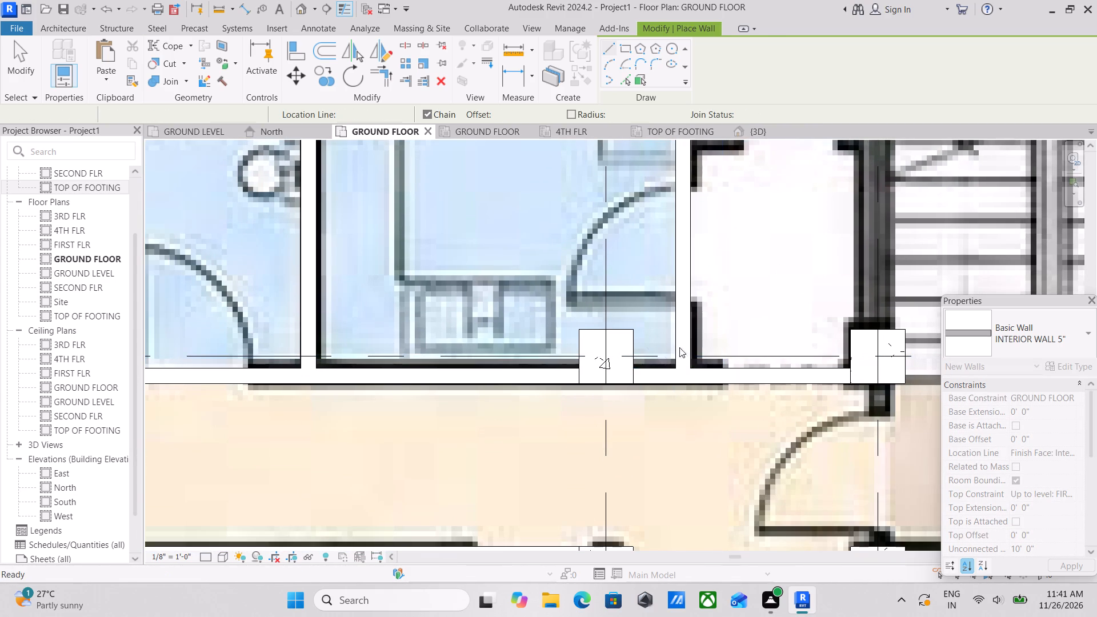
Draw a horizontal INTERIOR WALL 5" along the toilet's door side, from the kitchen-toilet partition to the staircase wall line.
scroll(724, 251, down, 2)
middle_drag(724, 251, 678, 397)
middle_drag(740, 247, 723, 303)
scroll(687, 356, up, 3)
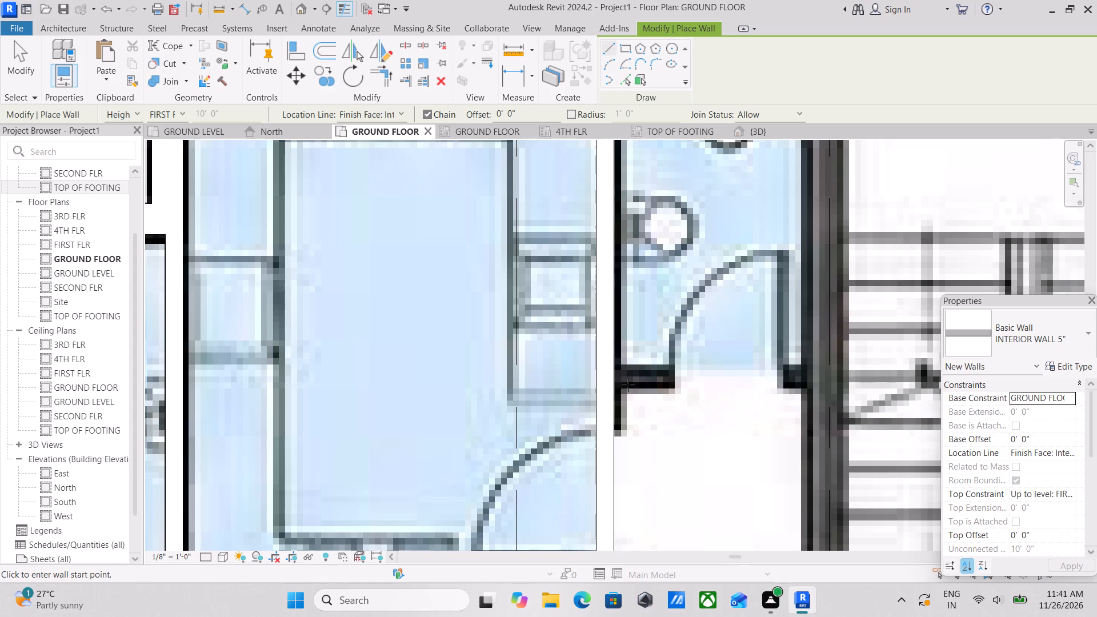
click(614, 386)
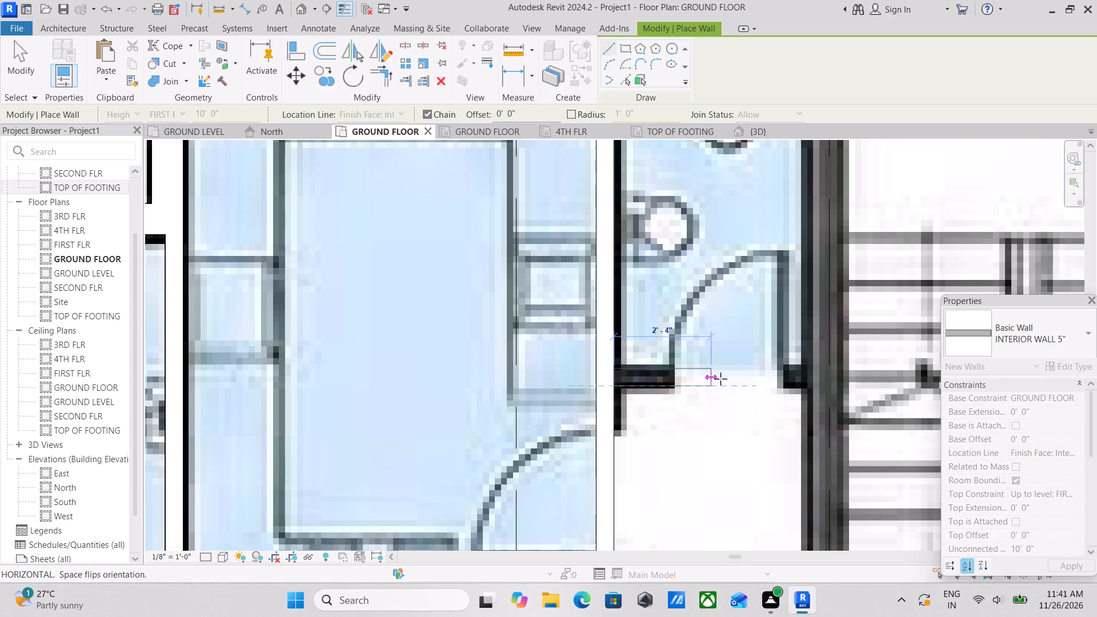
middle_drag(750, 379, 550, 341)
click(610, 347)
key(Escape)
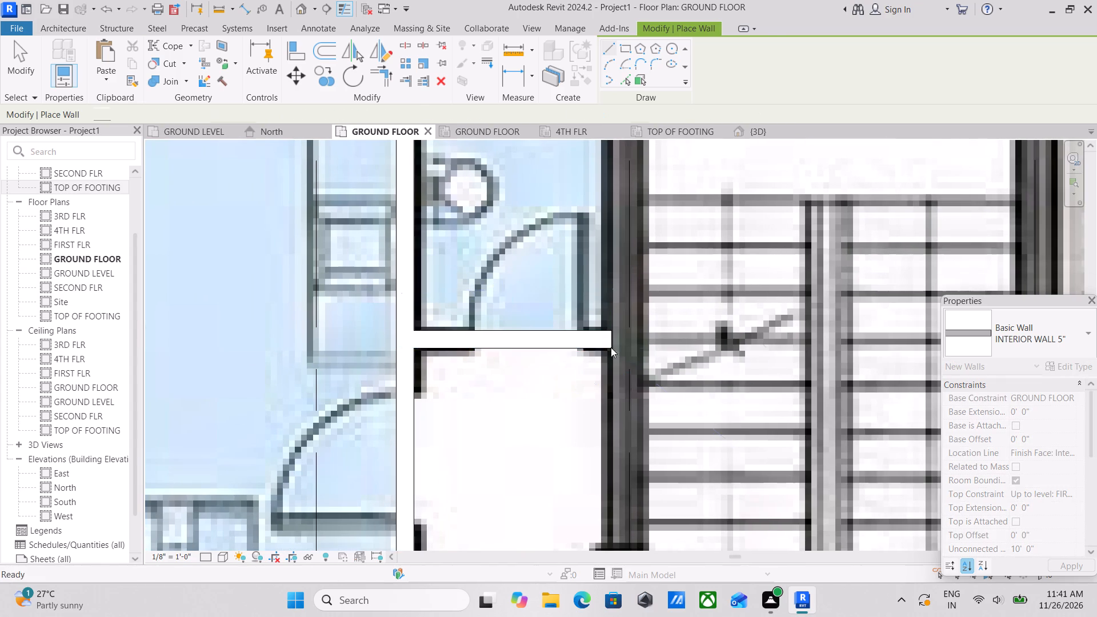
Draw a vertical EXTERIOR WALL 9" about 12'-6" long between the toilet and the staircase, from the upper column to the corridor column.
scroll(646, 287, down, 5)
middle_drag(646, 287, 592, 370)
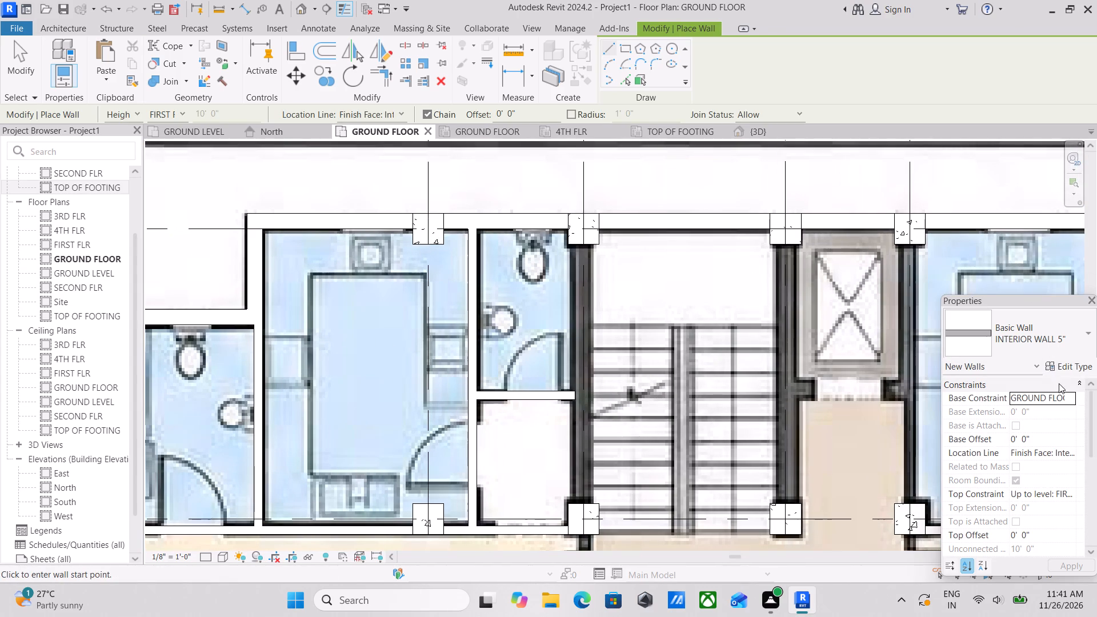
click(1084, 331)
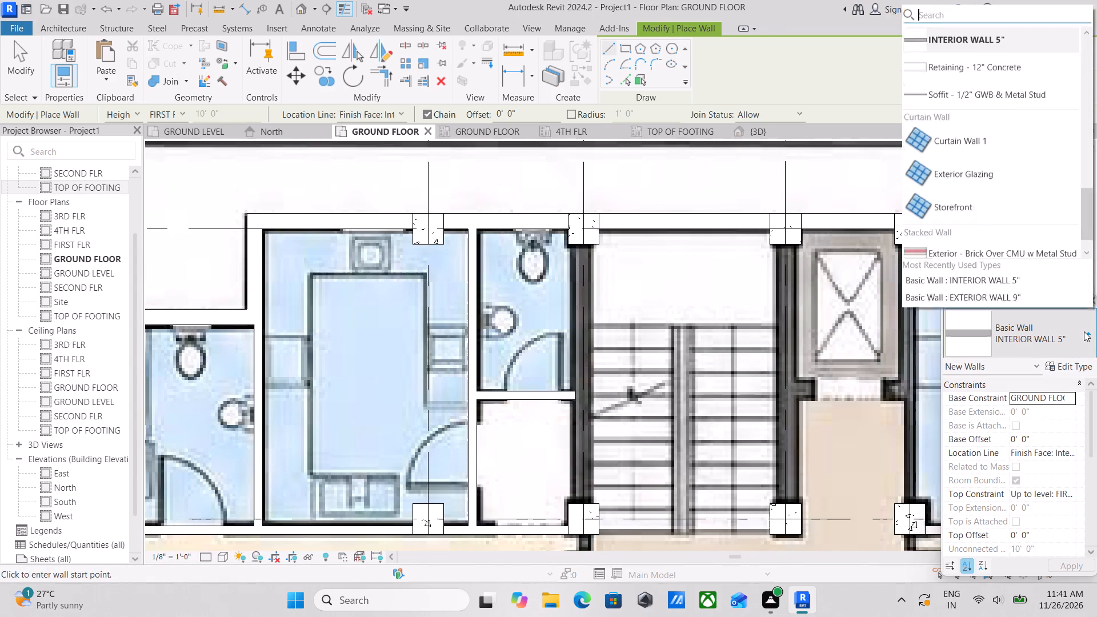
scroll(997, 141, up, 2)
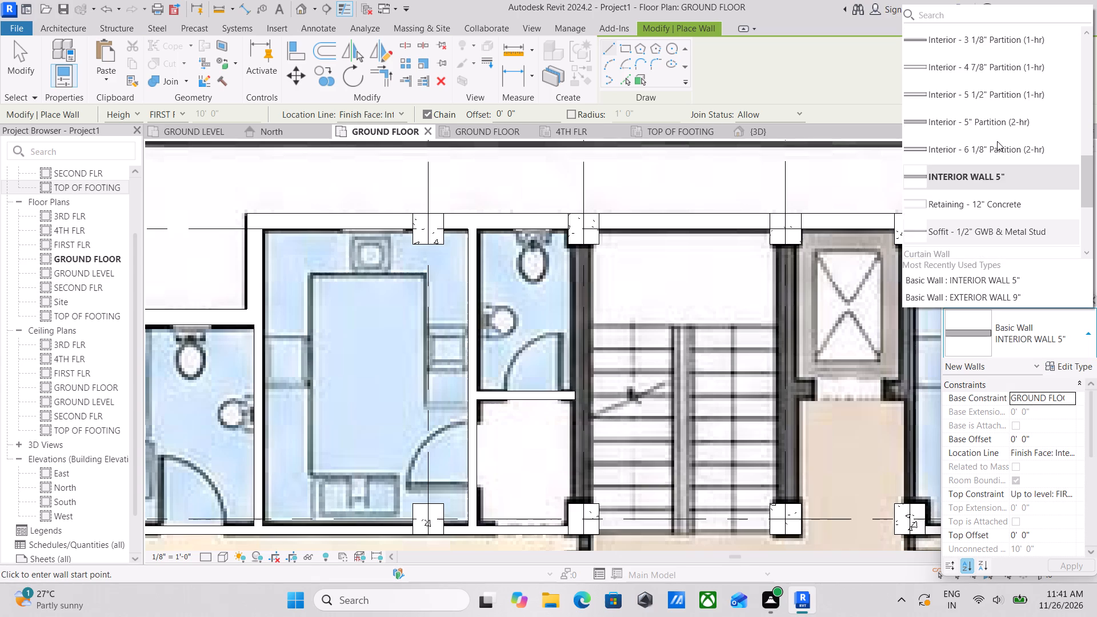
scroll(997, 141, up, 1)
scroll(997, 141, down, 5)
scroll(961, 217, up, 8)
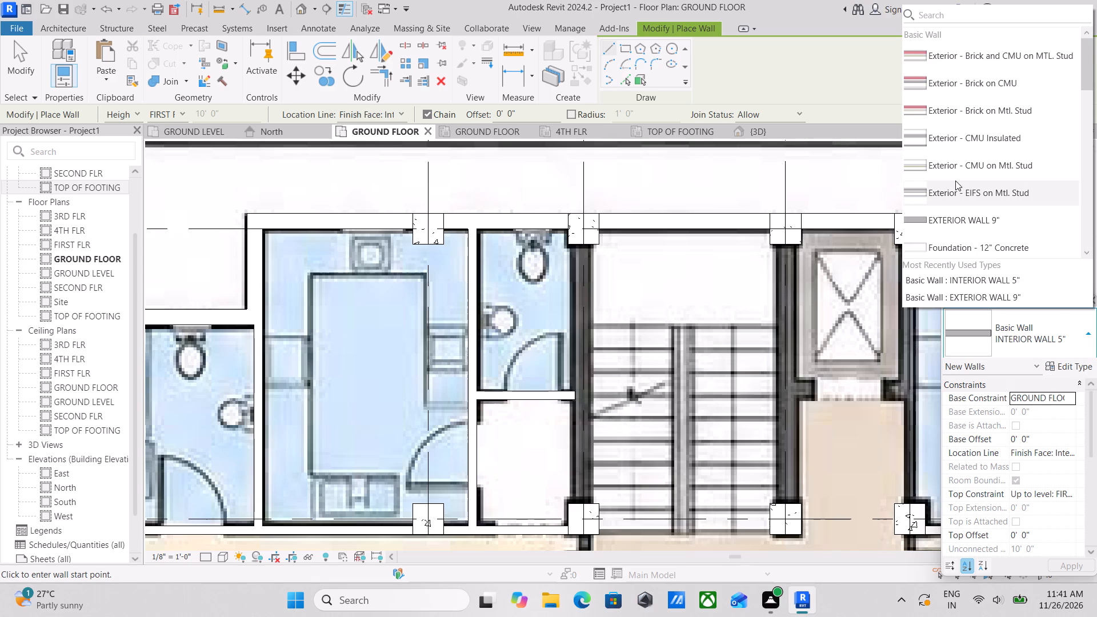
scroll(955, 181, up, 3)
click(955, 212)
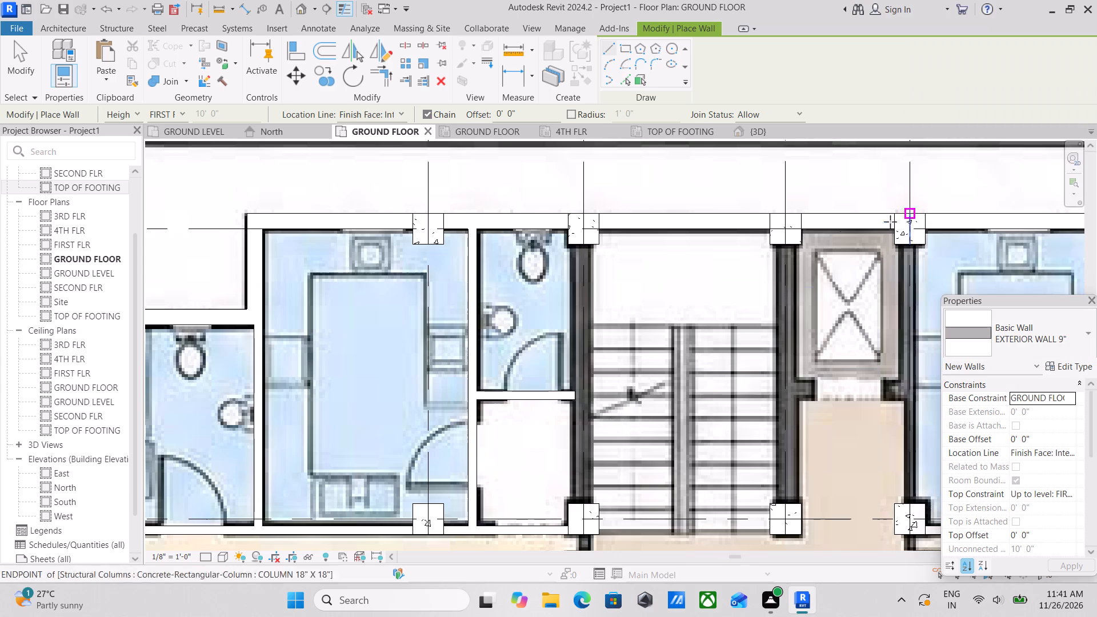
click(595, 241)
middle_drag(602, 346, 597, 332)
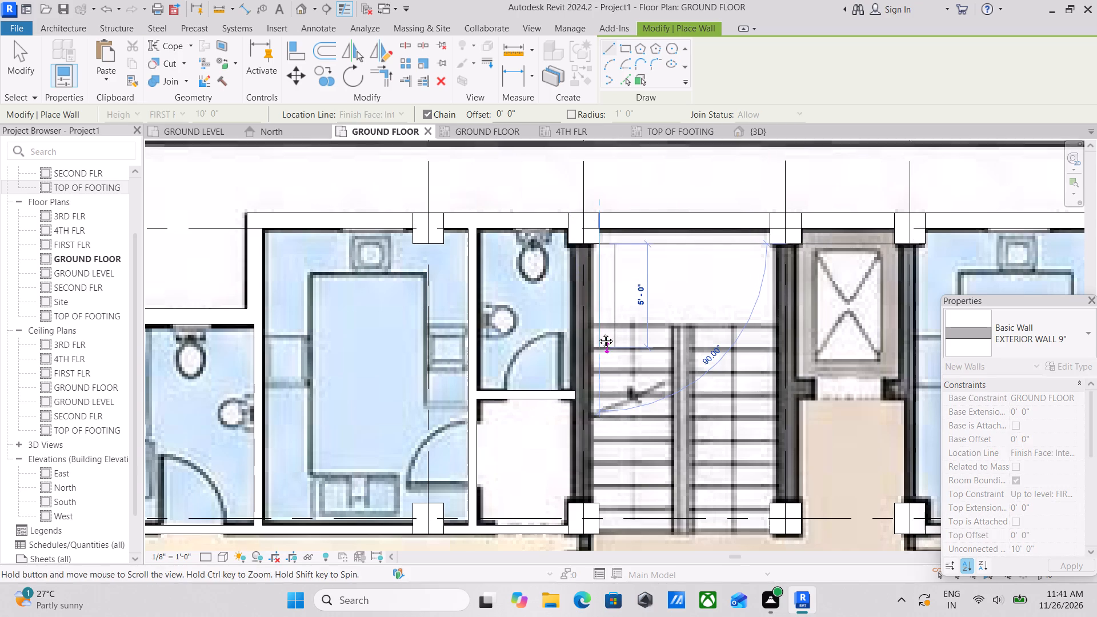
middle_drag(597, 332, 599, 295)
key(space)
middle_drag(595, 338, 603, 226)
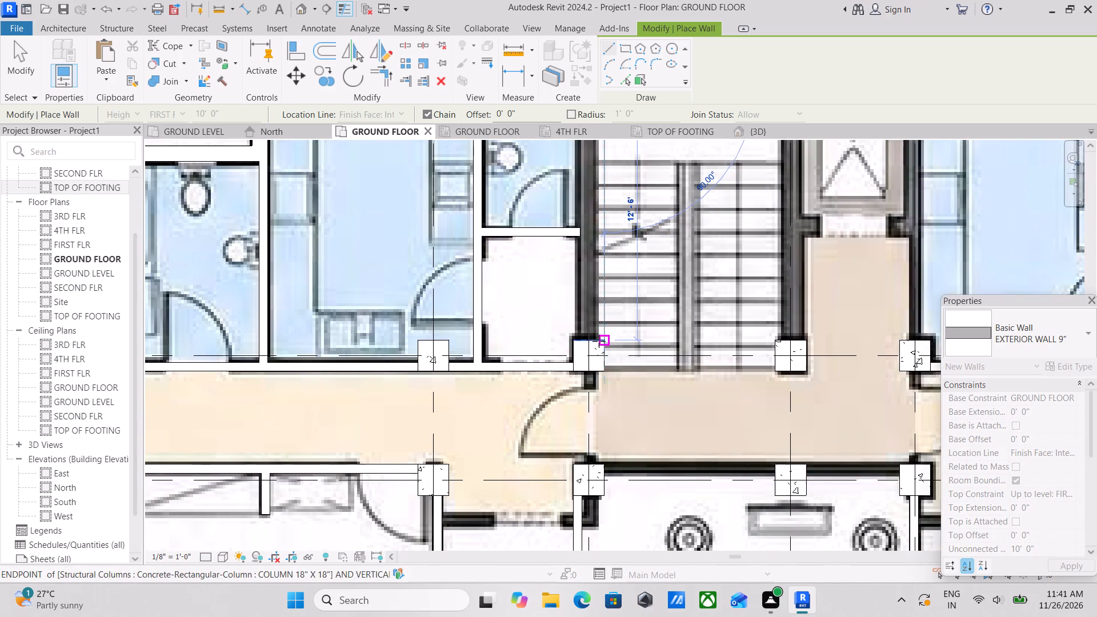
click(598, 346)
key(Escape)
scroll(580, 218, up, 2)
key(Escape)
key(Escape)
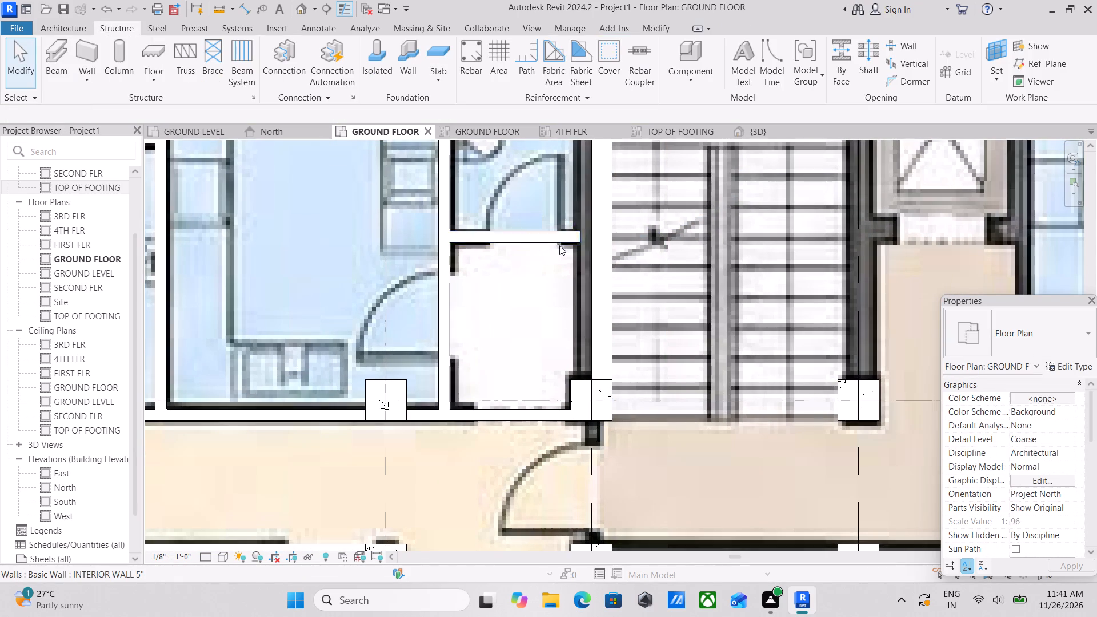
Extend the horizontal INTERIOR WALL 5" on the toilet's door side to the near face of the staircase wall.
click(558, 240)
scroll(596, 233, up, 7)
drag(561, 249, 564, 250)
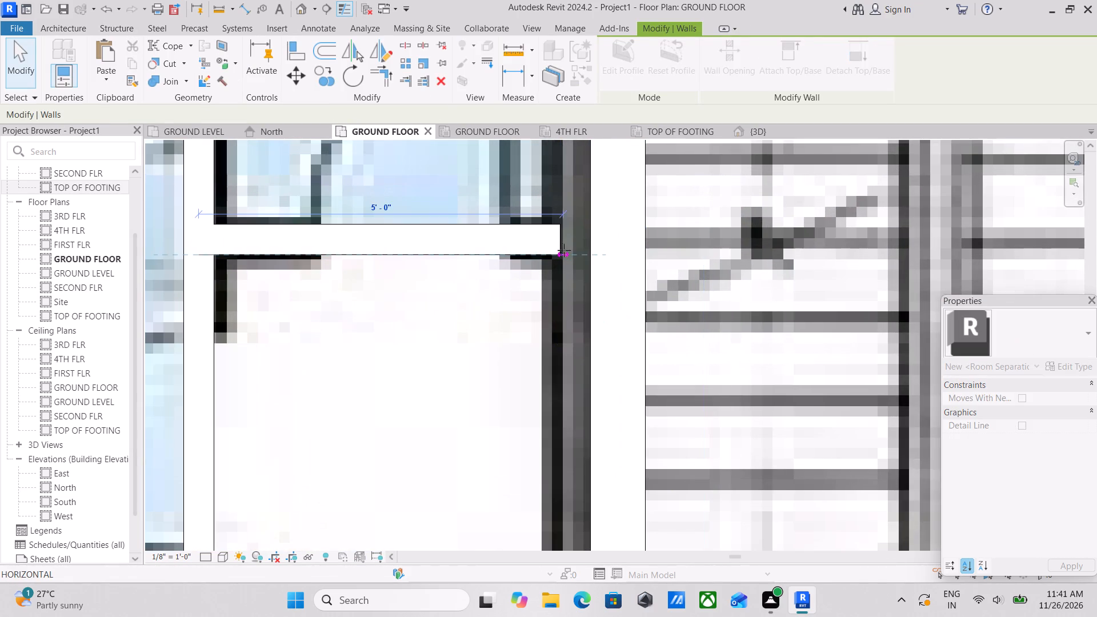
drag(564, 250, 592, 255)
key(Escape)
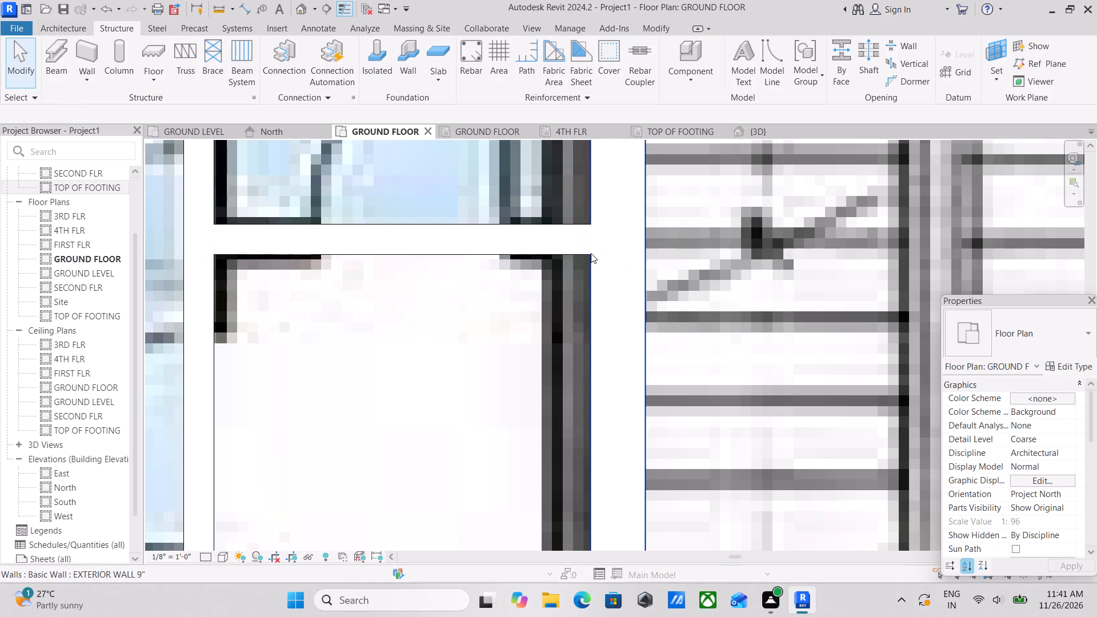
Draw a vertical EXTERIOR WALL 9" between the staircase and the lift, from the upper column to the corridor column.
scroll(591, 253, down, 9)
middle_drag(621, 278, 567, 243)
scroll(578, 258, down, 2)
middle_drag(577, 258, 598, 351)
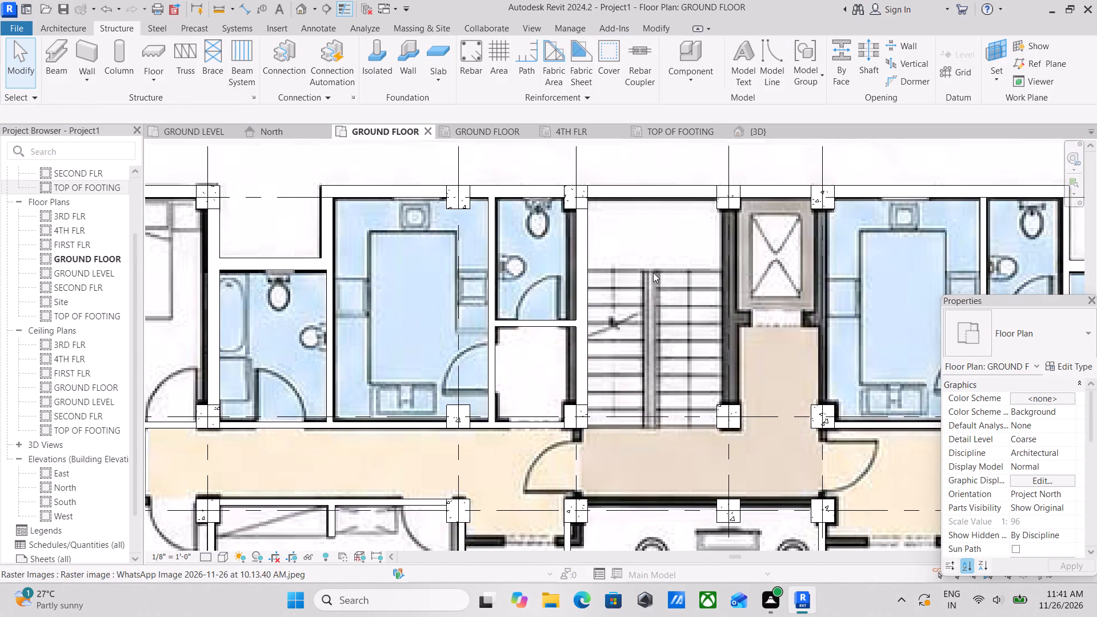
middle_drag(658, 264, 588, 255)
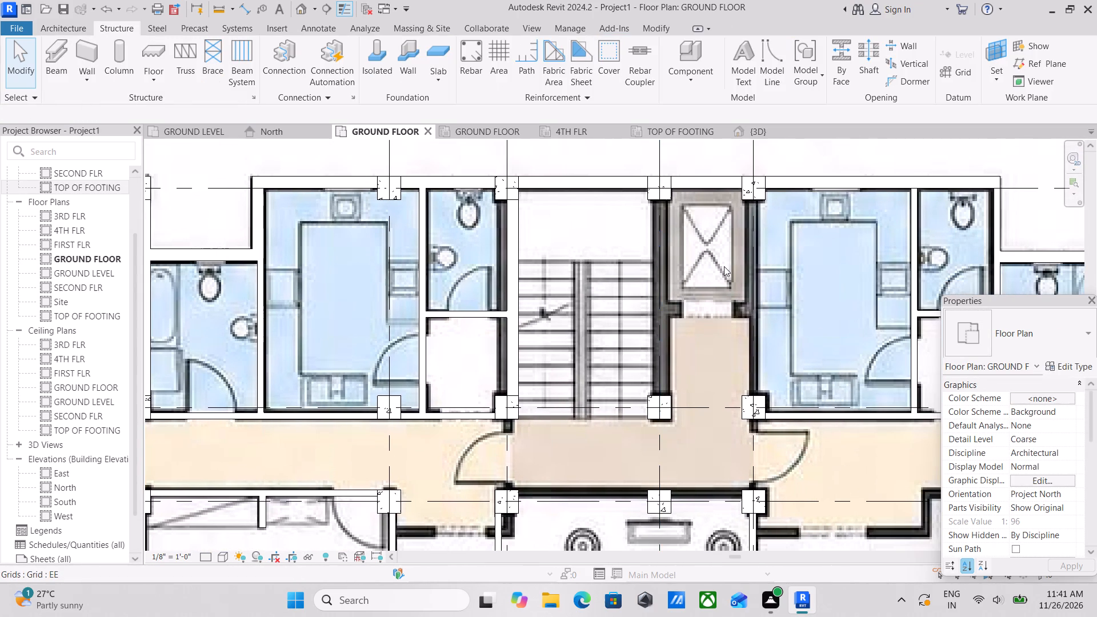
scroll(734, 268, up, 1)
middle_drag(734, 268, 750, 320)
key(w)
key(a)
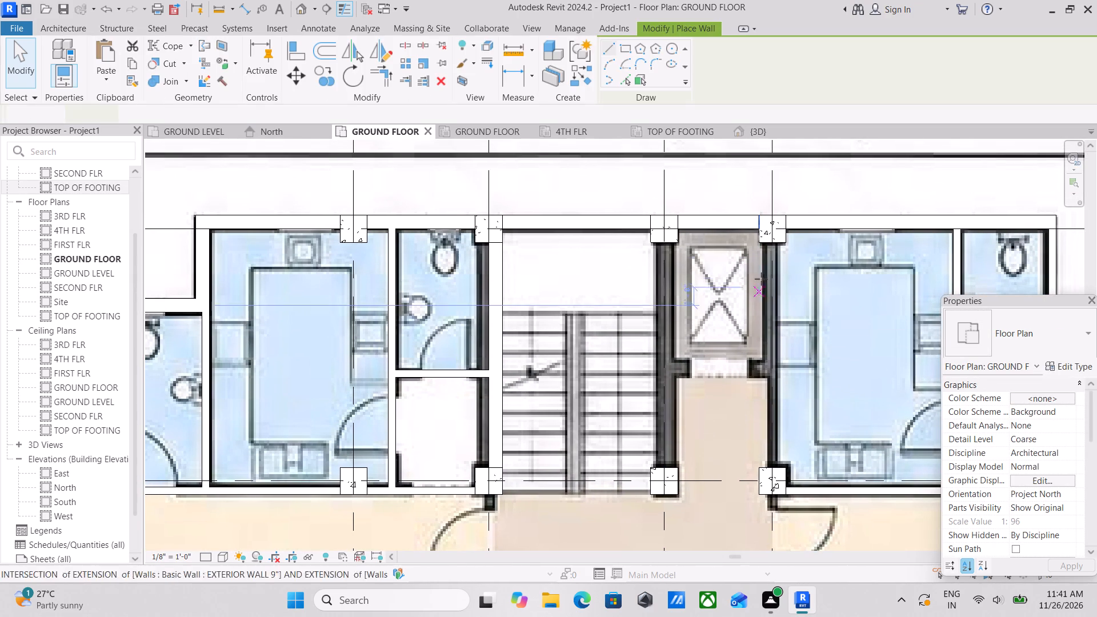
scroll(664, 254, up, 2)
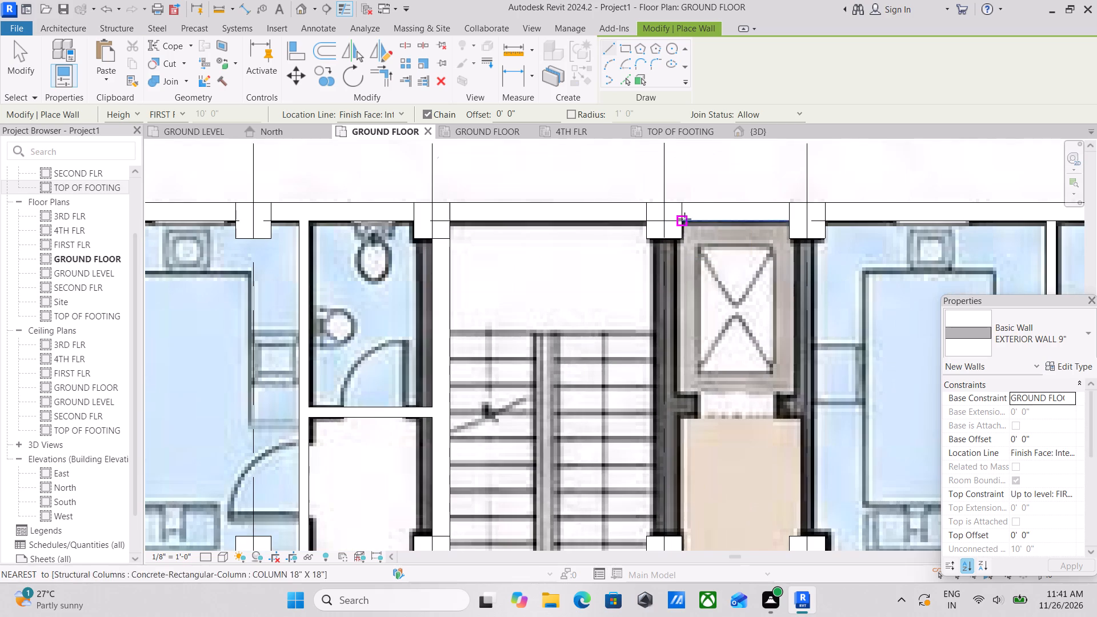
scroll(679, 229, up, 1)
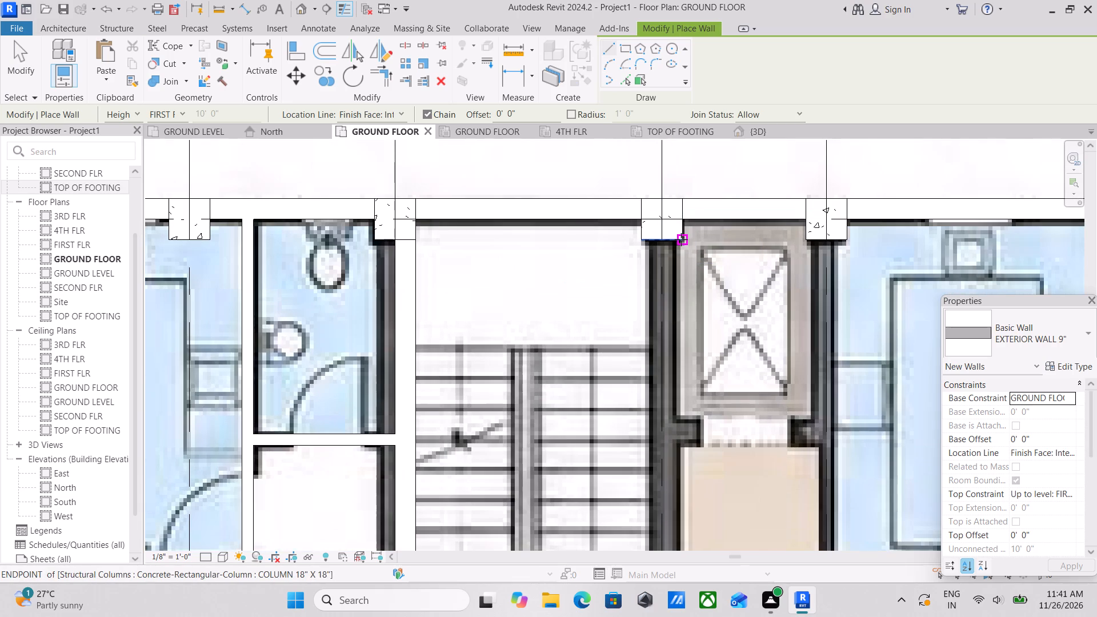
click(681, 239)
middle_drag(695, 326, 647, 199)
key(space)
middle_drag(632, 267, 622, 191)
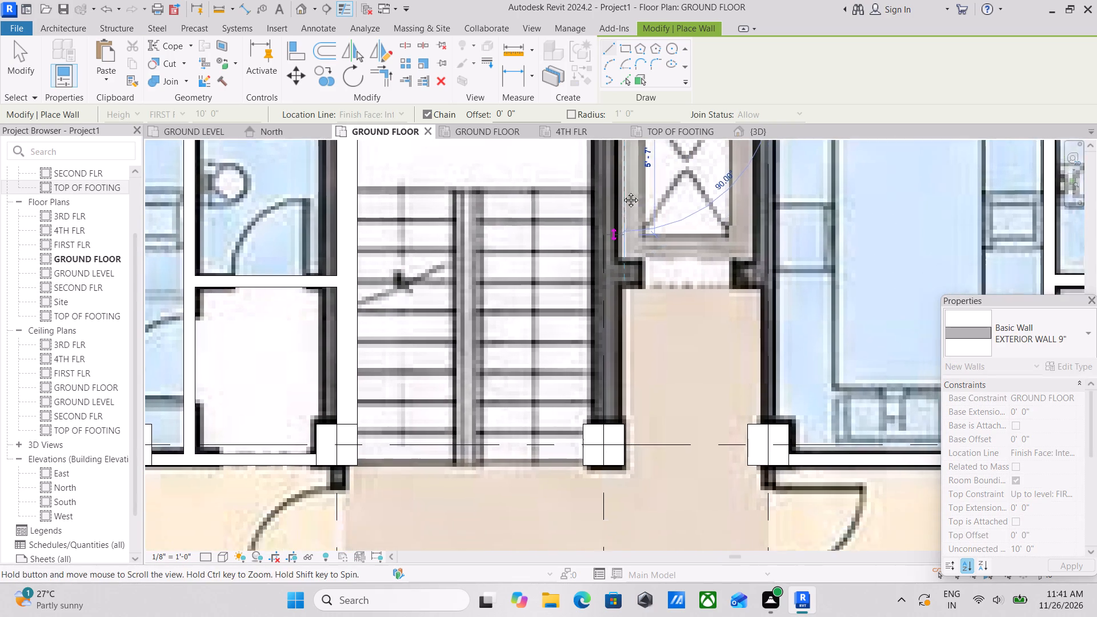
middle_drag(622, 191, 622, 156)
middle_drag(615, 291, 612, 235)
click(618, 288)
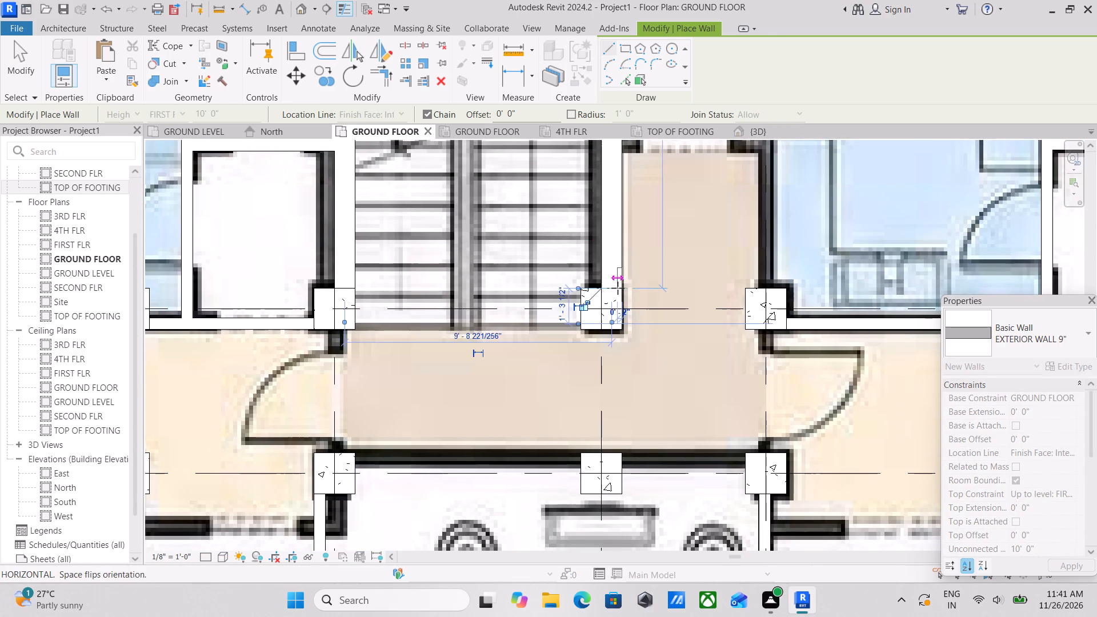
key(Escape)
Draw a vertical EXTERIOR WALL 9" between the lift and the adjacent kitchen, from the upper column to the corridor column.
scroll(644, 211, down, 2)
middle_drag(634, 238, 560, 396)
middle_drag(638, 290, 612, 356)
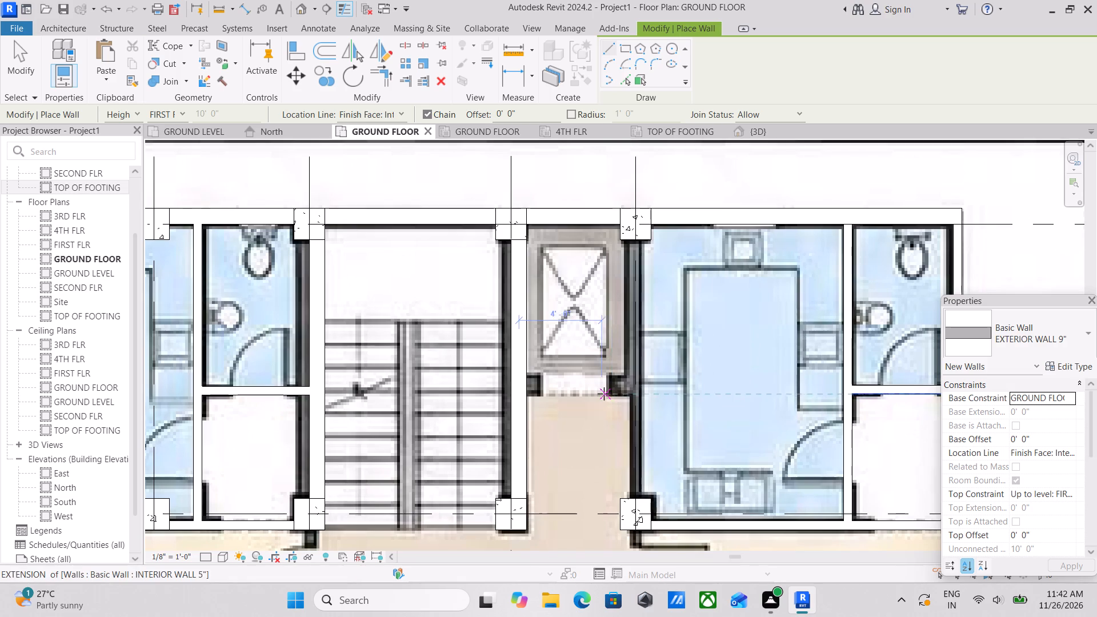
scroll(604, 395, up, 2)
scroll(658, 311, up, 1)
middle_drag(658, 311, 566, 318)
scroll(542, 339, down, 2)
middle_drag(542, 339, 585, 312)
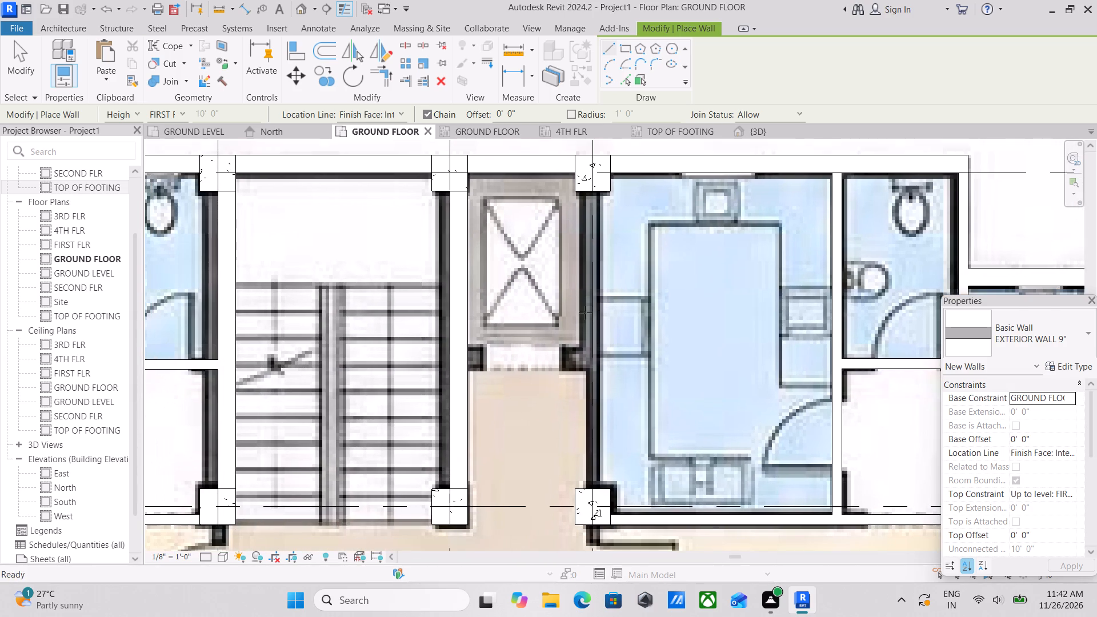
scroll(477, 356, up, 2)
scroll(628, 215, down, 1)
middle_drag(627, 225, 637, 321)
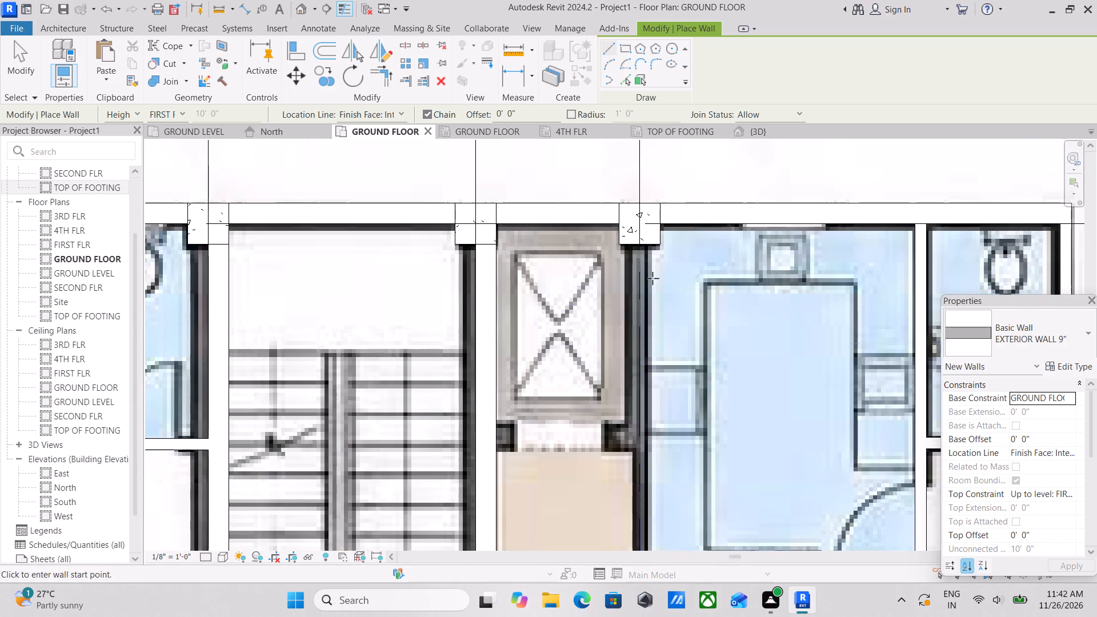
scroll(646, 245, up, 3)
click(650, 247)
middle_drag(654, 361, 668, 281)
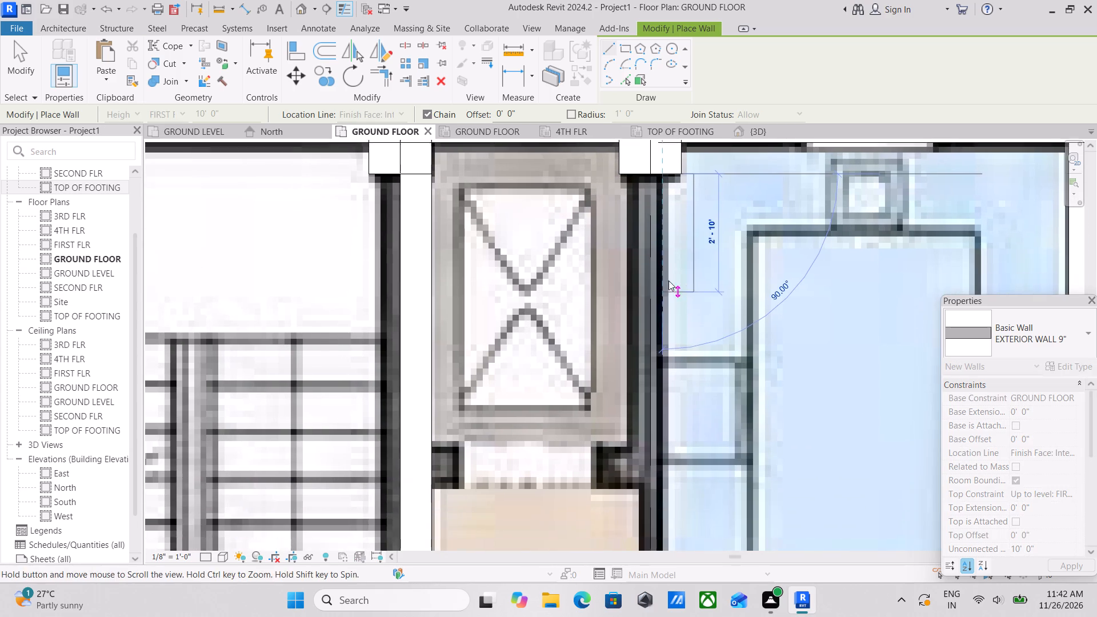
middle_drag(668, 281, 668, 282)
key(space)
middle_drag(667, 307, 666, 199)
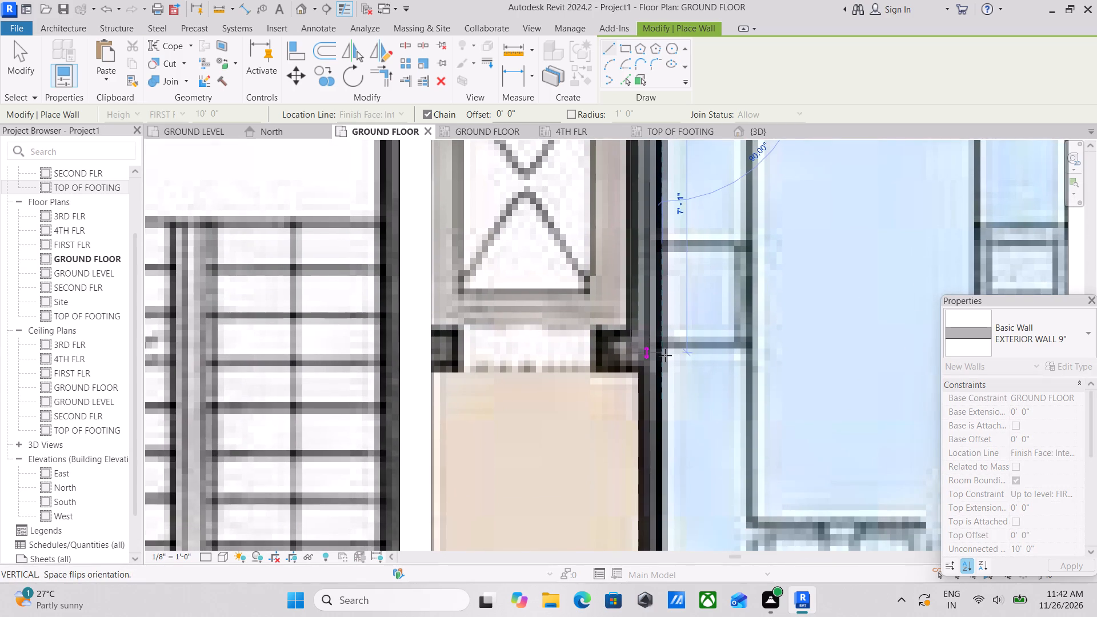
middle_drag(665, 355, 665, 235)
scroll(668, 372, down, 1)
middle_drag(668, 372, 668, 275)
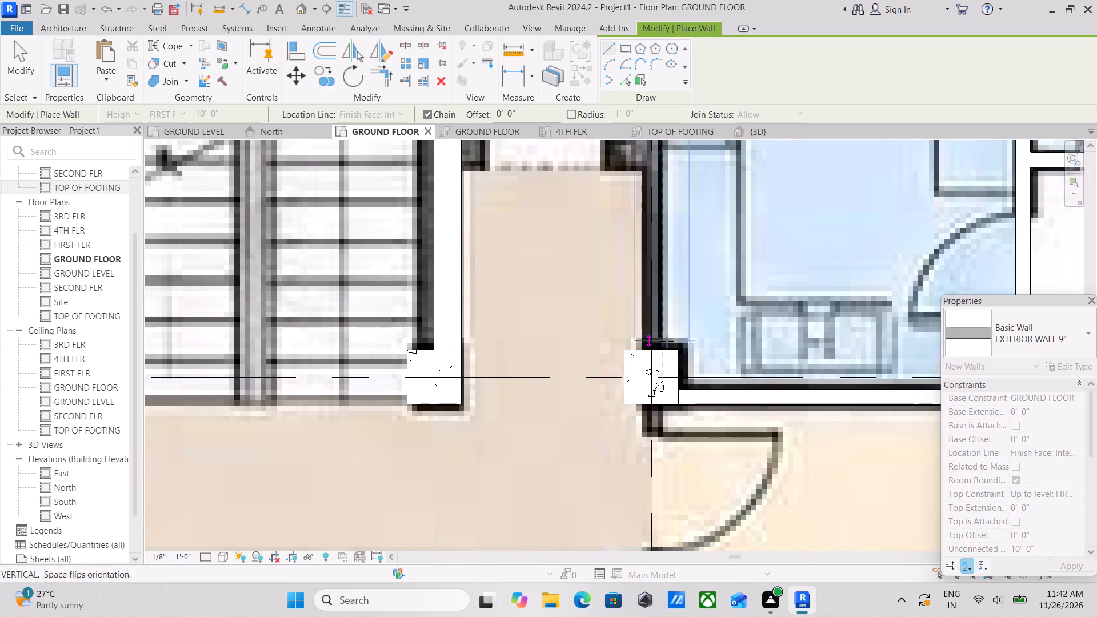
click(664, 351)
key(Escape)
Draw a horizontal EXTERIOR WALL 9" across the lift's door side, between the two vertical lift walls.
scroll(660, 266, down, 1)
middle_drag(661, 290, 692, 484)
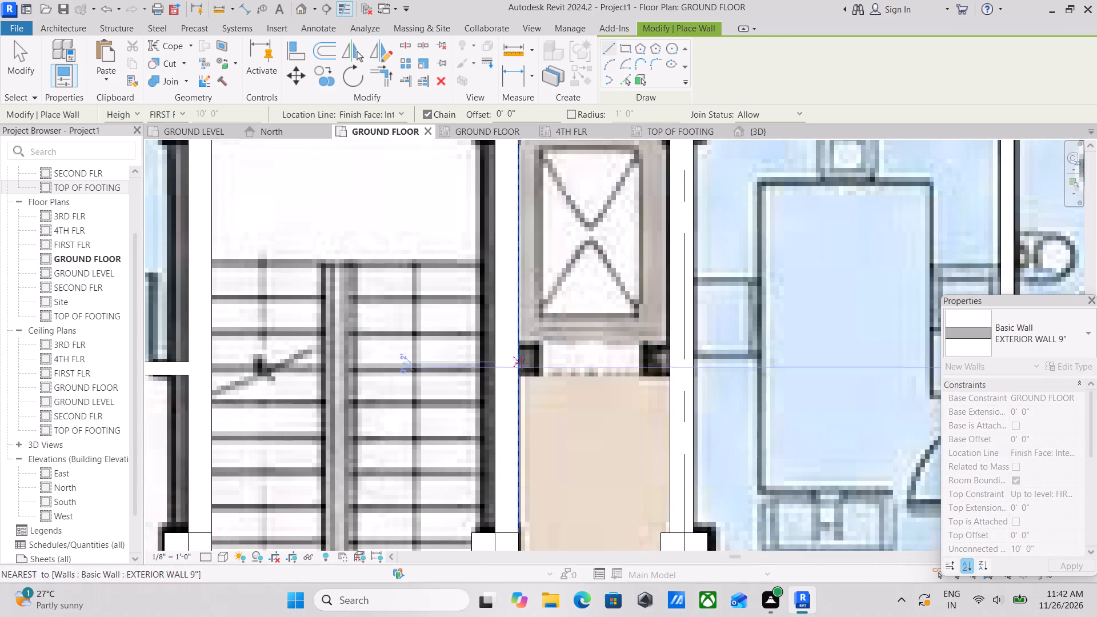
scroll(495, 403, up, 2)
click(525, 367)
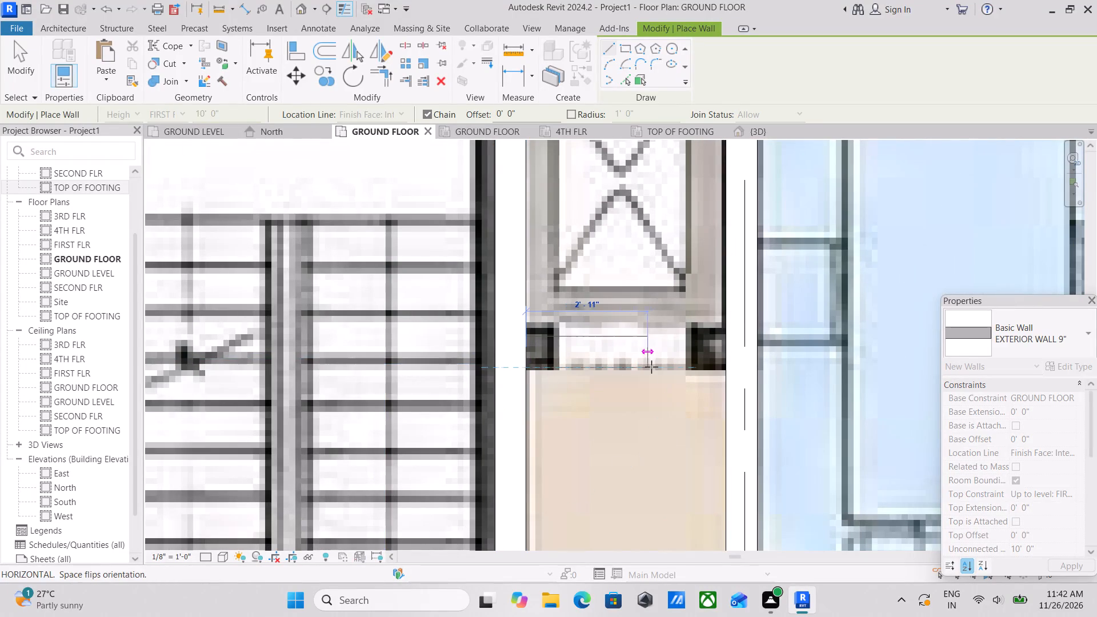
middle_drag(652, 367, 547, 368)
click(619, 368)
key(Escape)
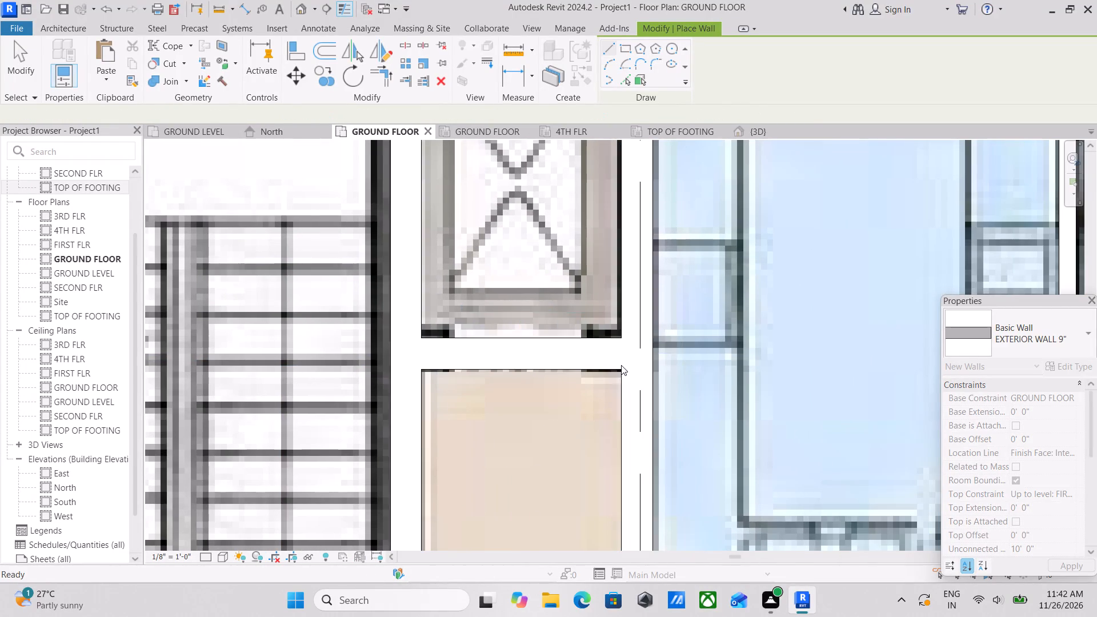
Examine both apartments and the central corridor on the plan for walls still missing.
scroll(622, 364, down, 5)
scroll(678, 359, down, 2)
middle_drag(678, 359, 578, 332)
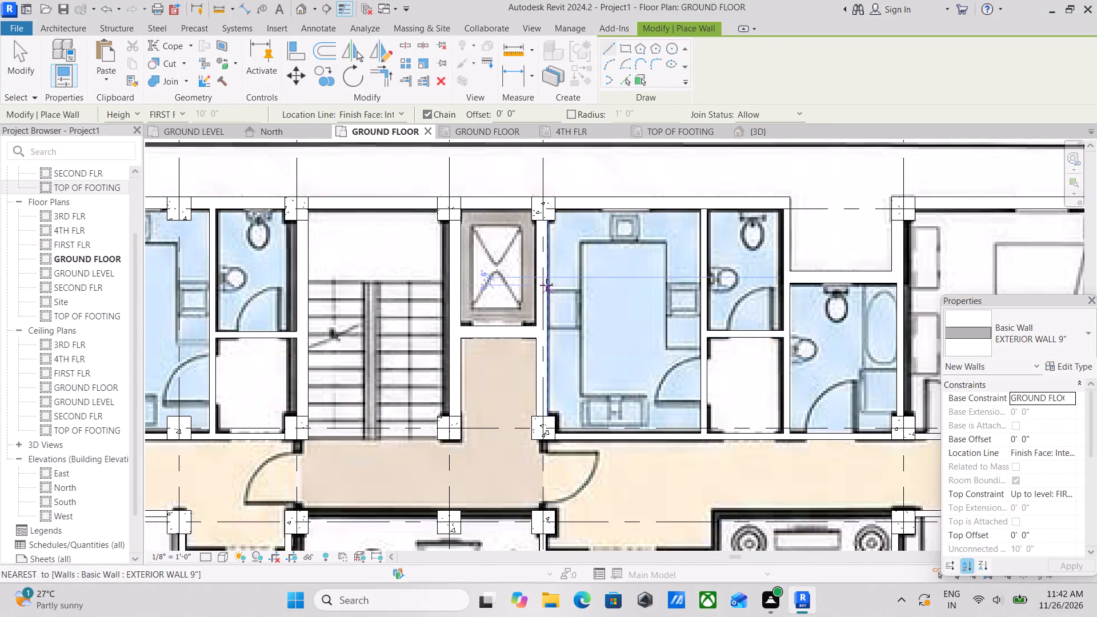
scroll(536, 285, up, 2)
scroll(672, 314, down, 3)
middle_drag(691, 351, 595, 290)
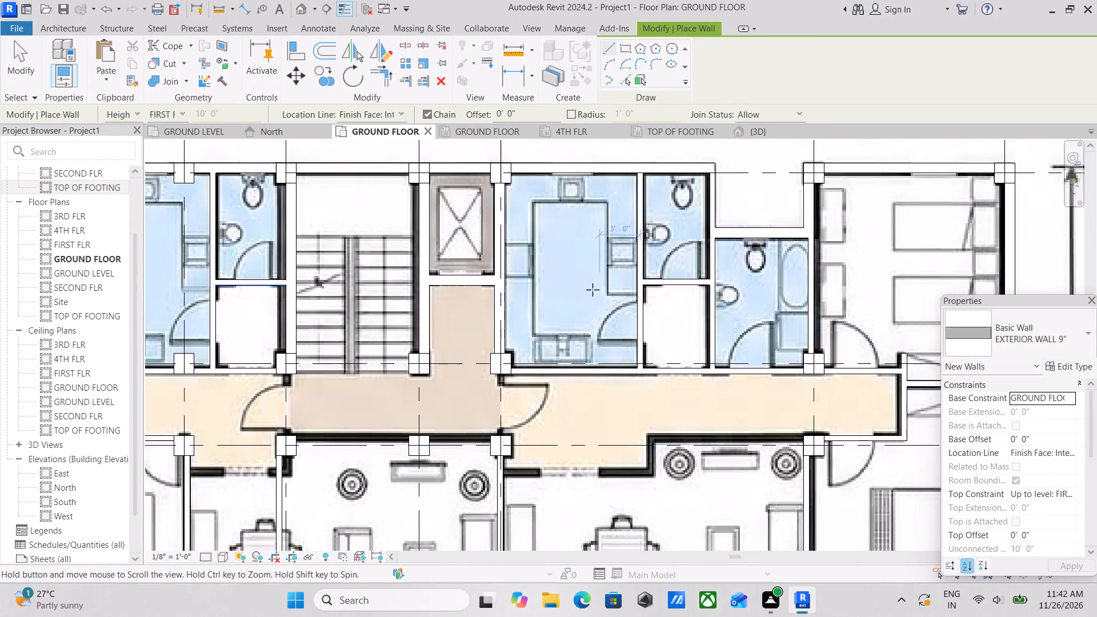
middle_drag(779, 292, 667, 268)
middle_drag(819, 322, 678, 302)
scroll(679, 302, down, 3)
middle_drag(584, 368, 658, 335)
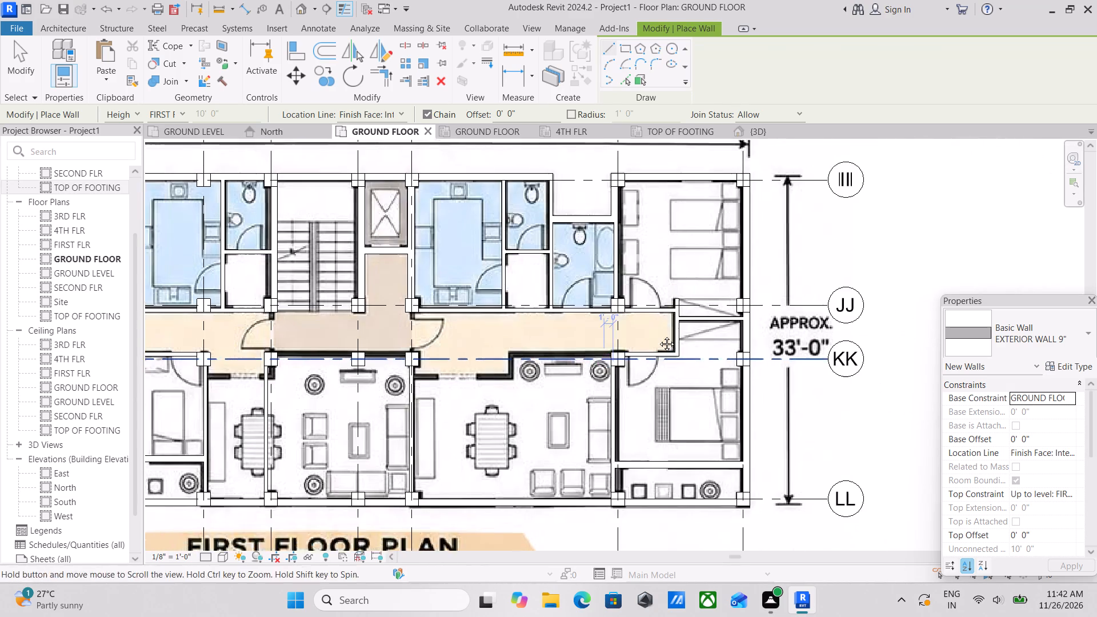
middle_drag(658, 335, 710, 308)
middle_drag(510, 348, 671, 339)
middle_drag(553, 343, 642, 354)
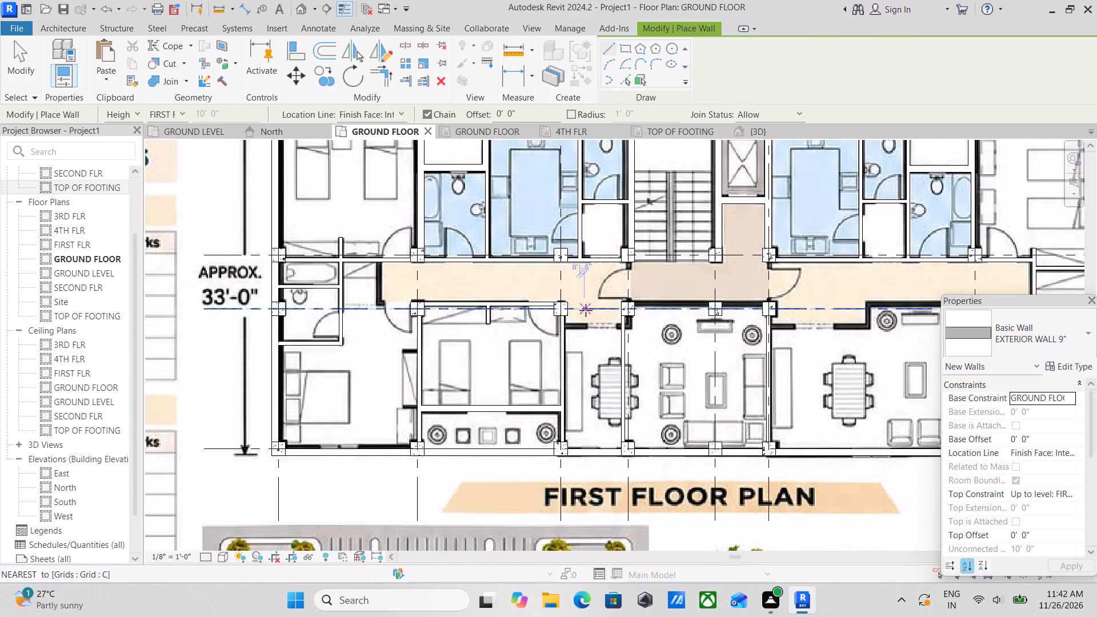
scroll(598, 306, up, 3)
scroll(695, 304, down, 2)
scroll(578, 337, up, 2)
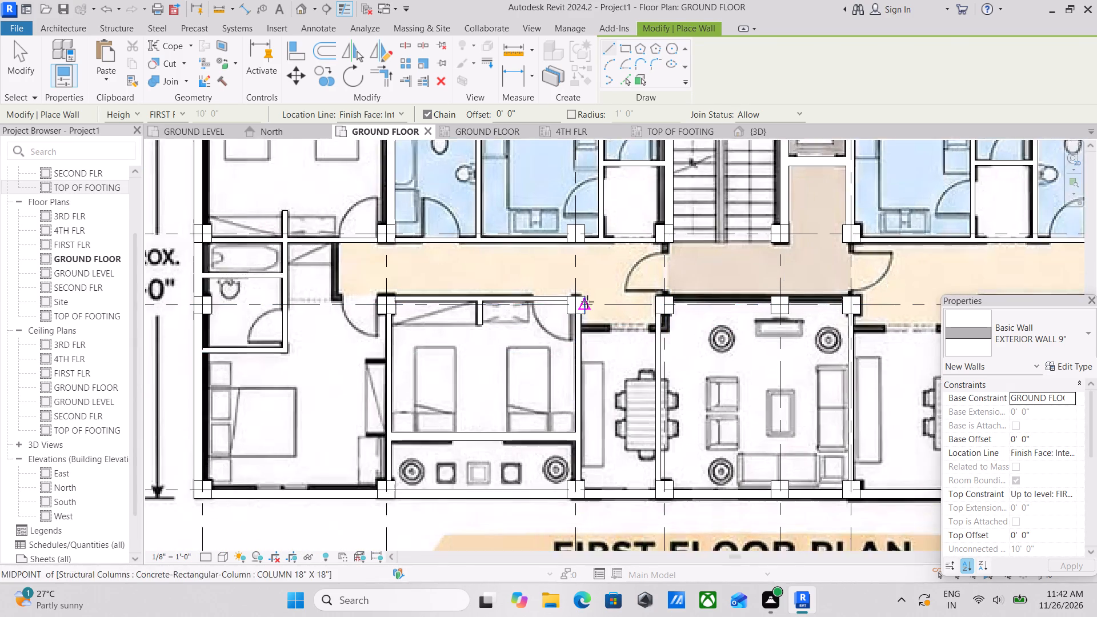
scroll(587, 302, up, 1)
scroll(650, 274, up, 3)
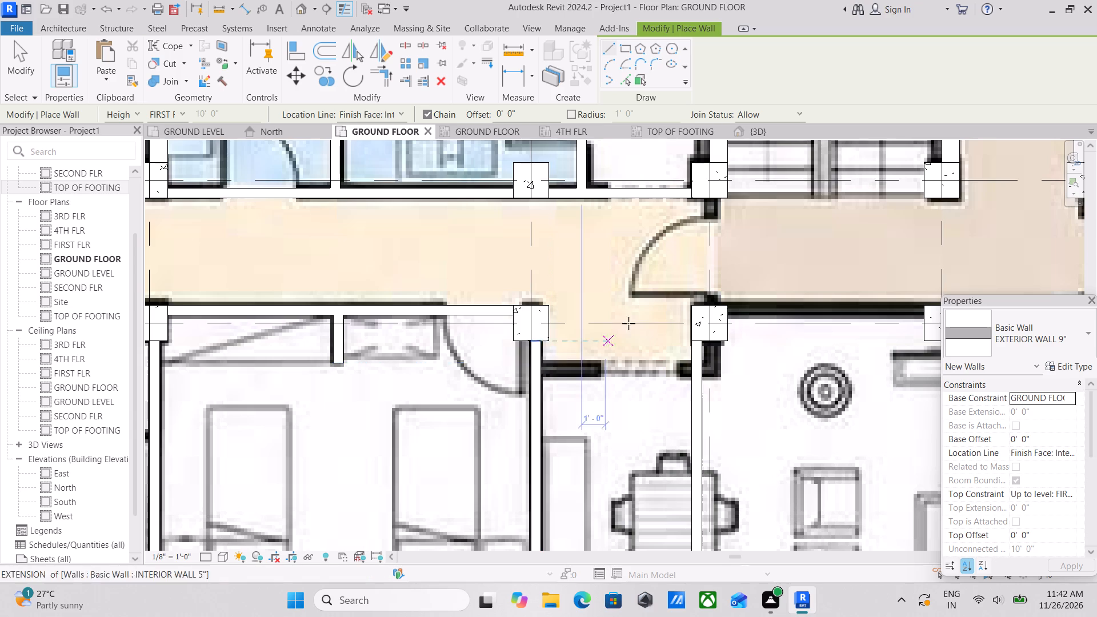
scroll(636, 318, down, 6)
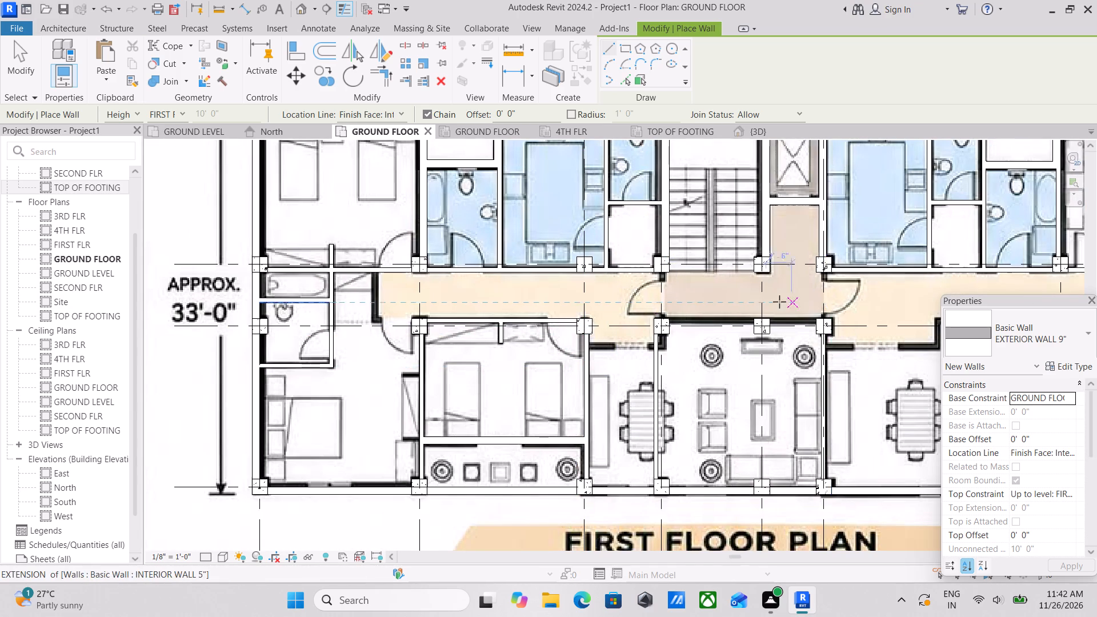
Draw a horizontal EXTERIOR WALL 9" about 4'-6" long between two columns, separating the lift lobby from the living room.
scroll(778, 302, up, 3)
middle_drag(792, 314, 634, 345)
scroll(660, 360, up, 3)
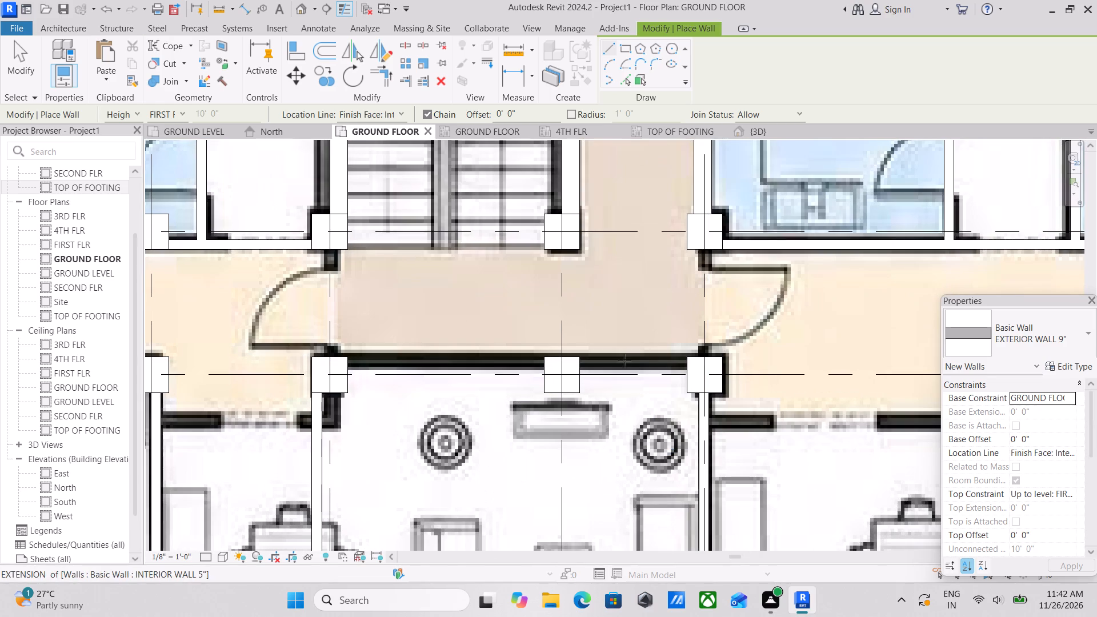
click(688, 359)
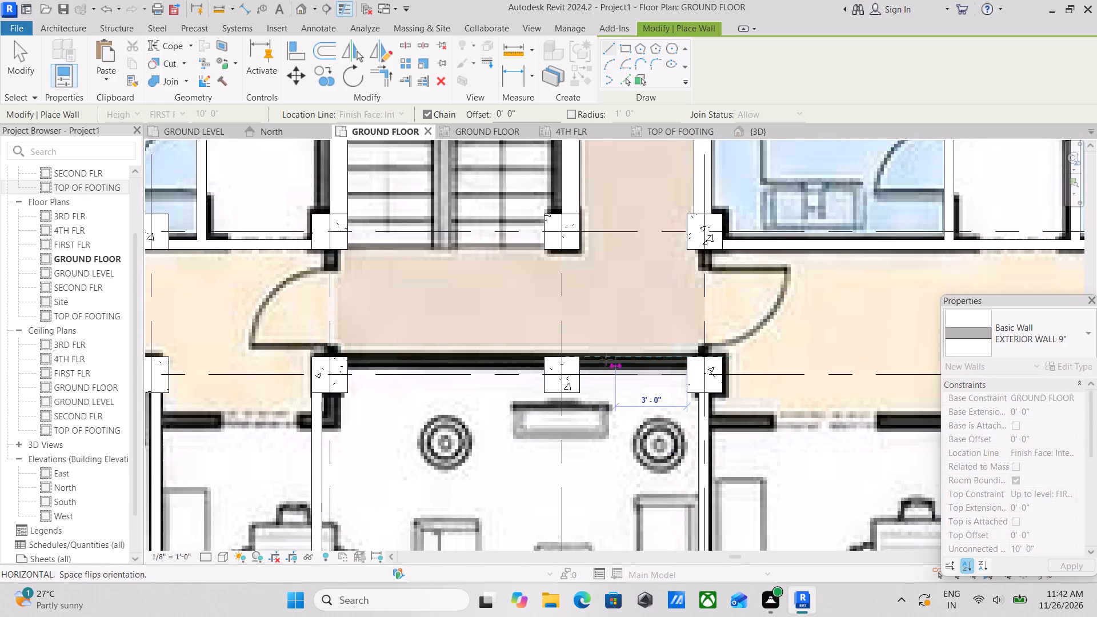
click(578, 360)
key(Escape)
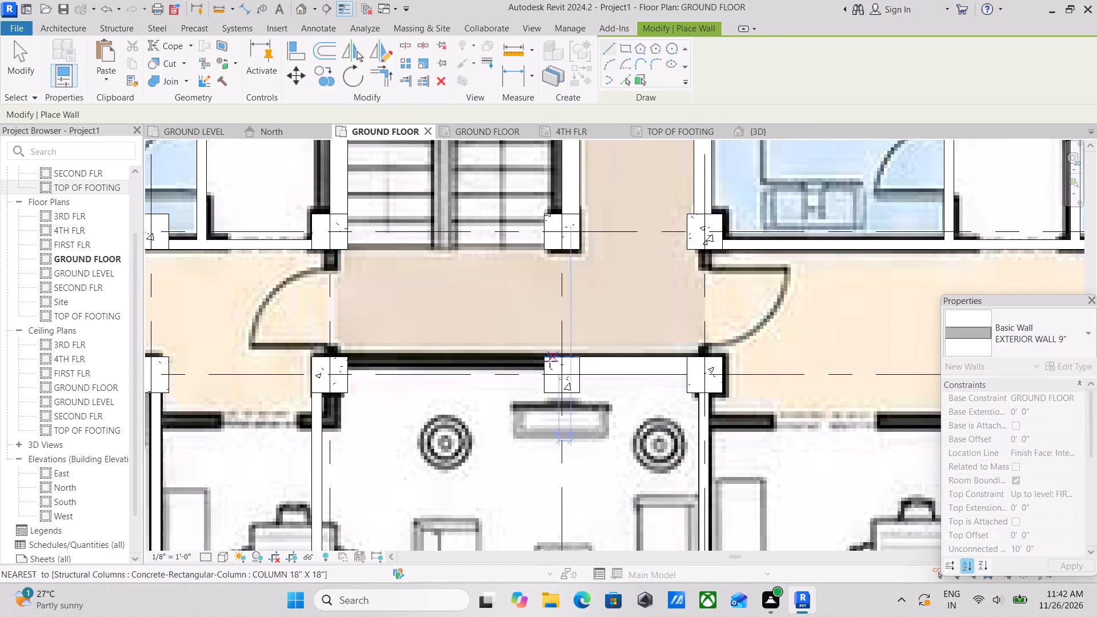
key(Escape)
Change the short wall between the two columns, separating the lift lobby from the living room, to type INTERIOR WALL 5".
click(635, 368)
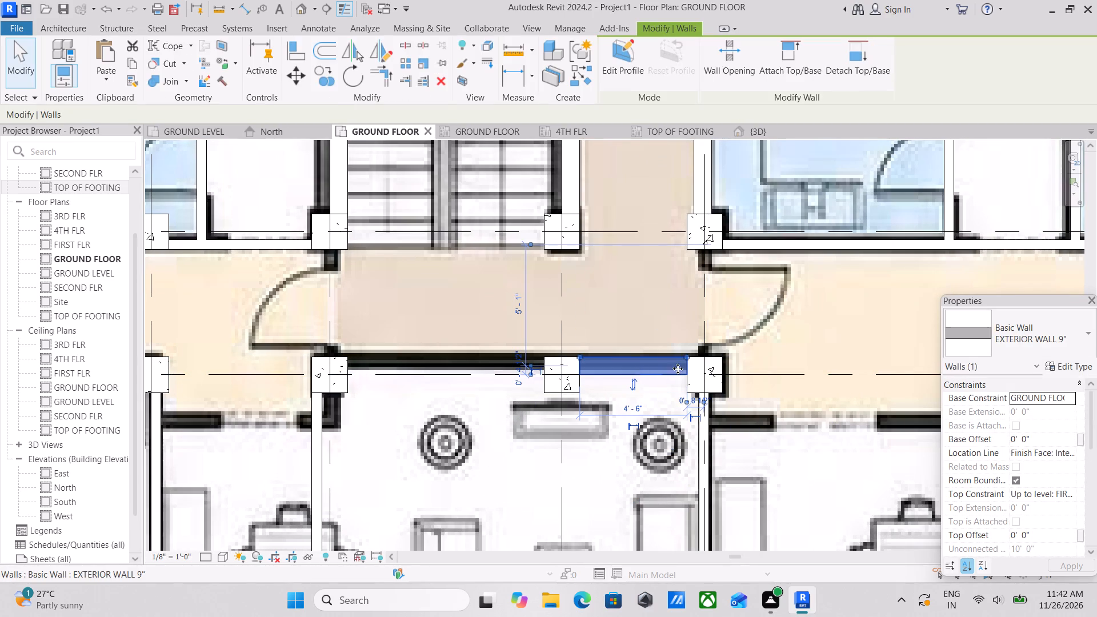
click(1042, 325)
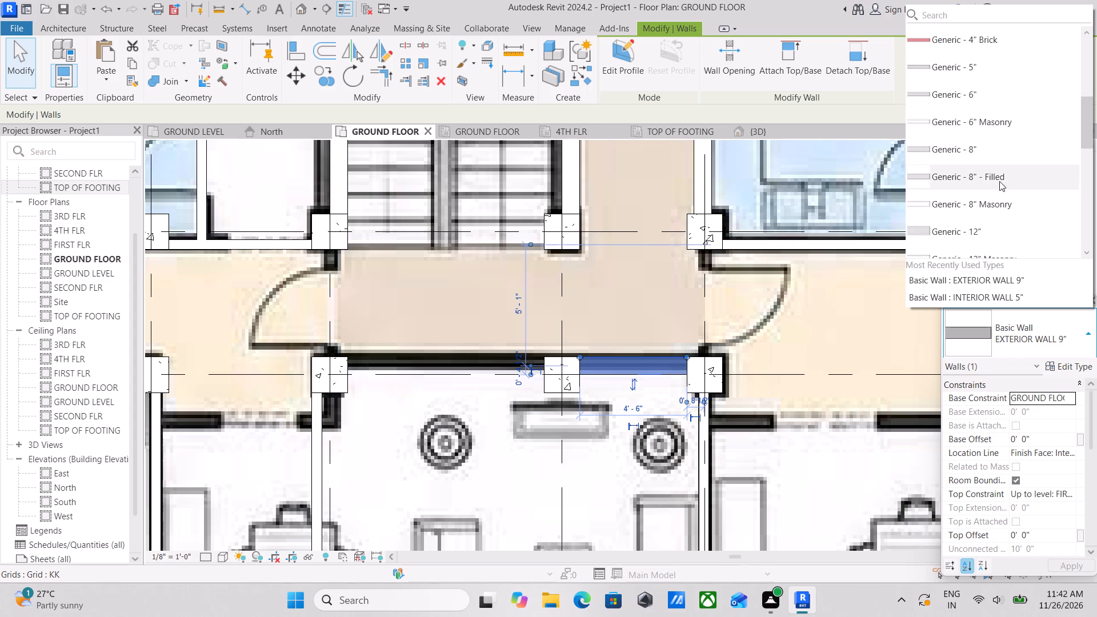
scroll(996, 190, down, 2)
scroll(996, 191, up, 2)
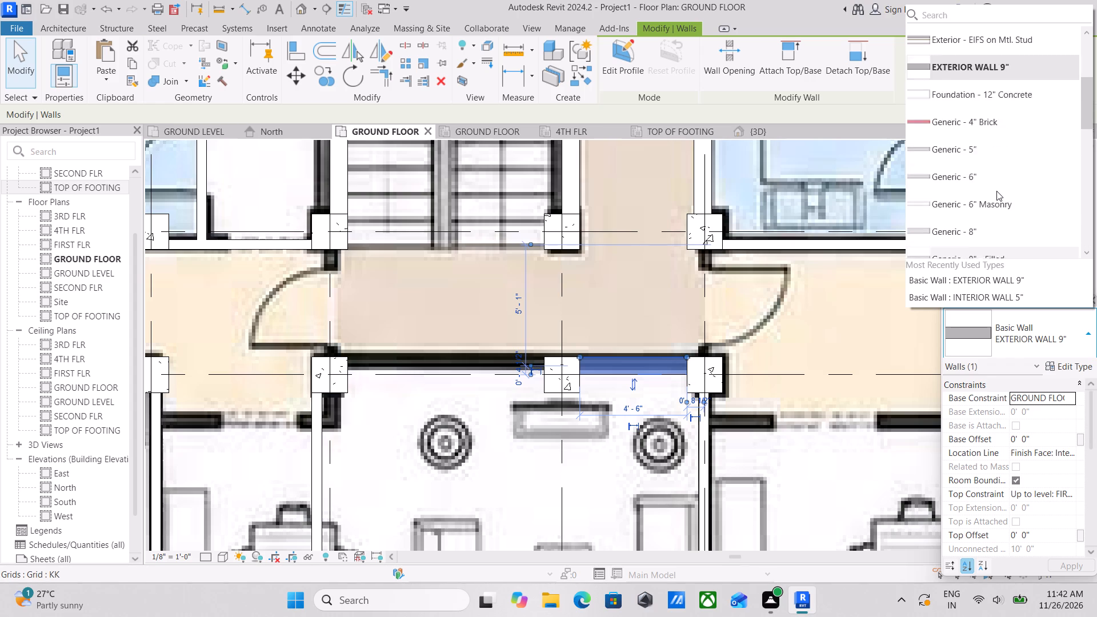
scroll(996, 191, up, 4)
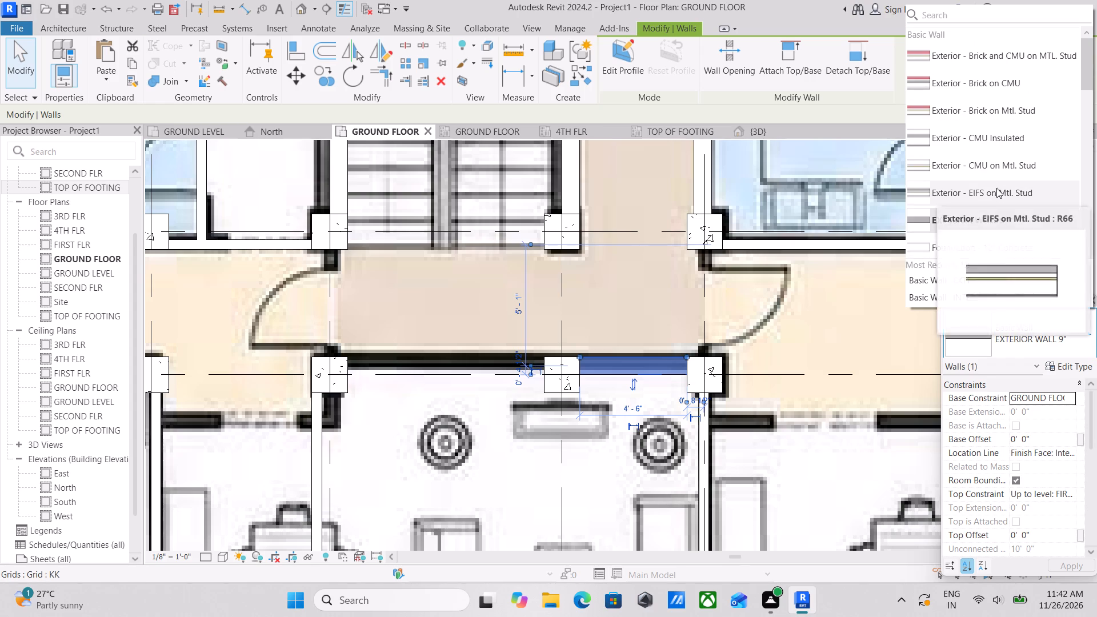
scroll(978, 184, up, 2)
scroll(978, 185, down, 2)
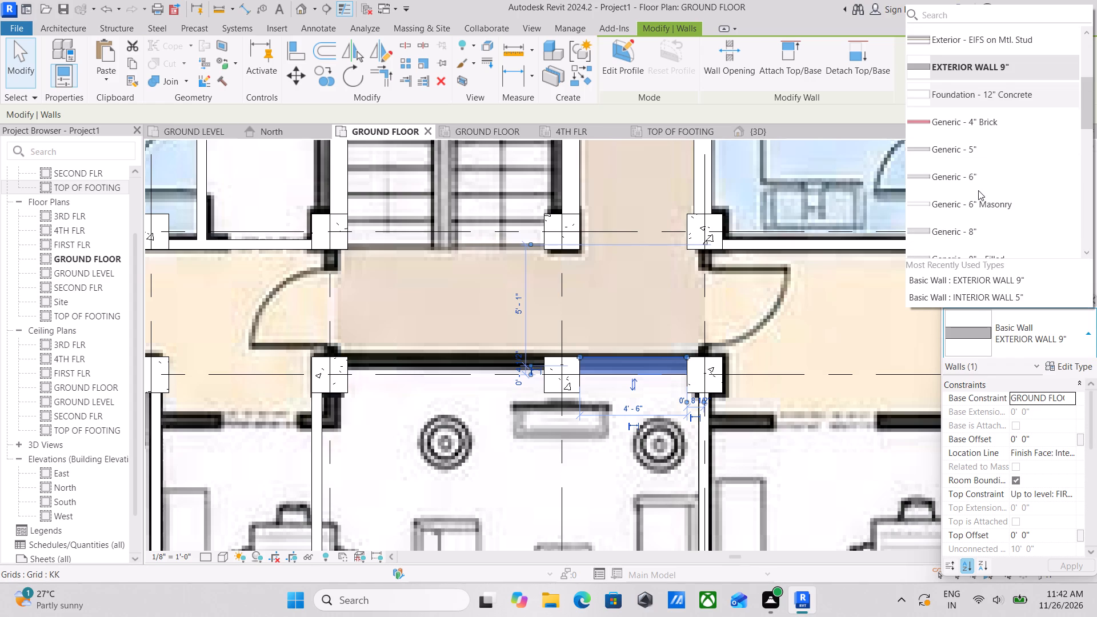
scroll(978, 190, down, 5)
scroll(977, 195, up, 10)
scroll(977, 195, down, 1)
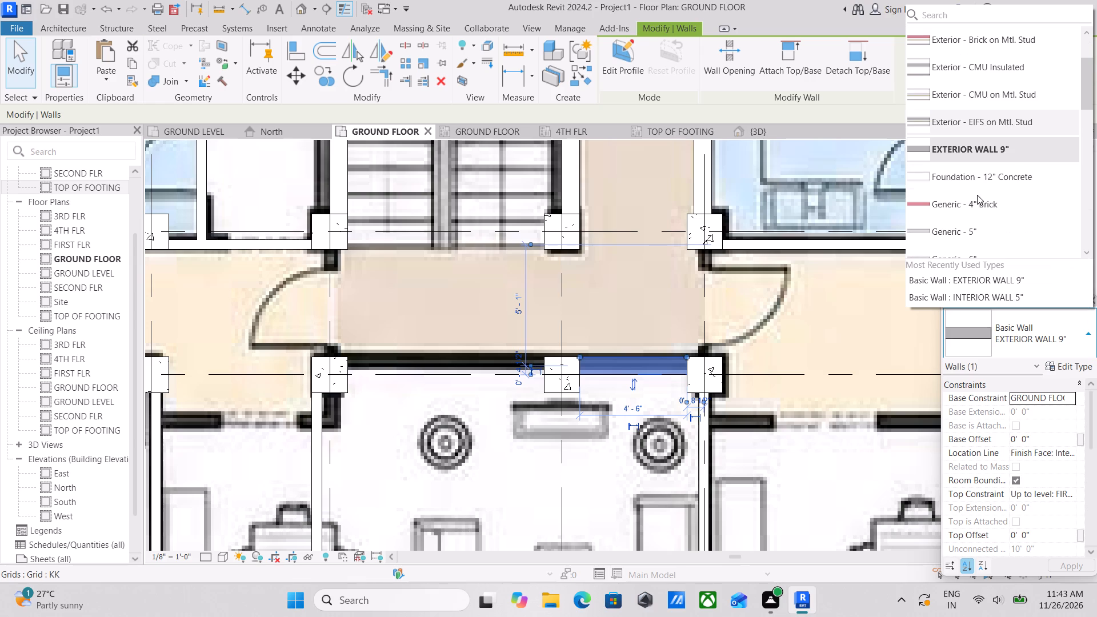
scroll(985, 168, down, 2)
scroll(982, 170, up, 5)
scroll(980, 194, down, 2)
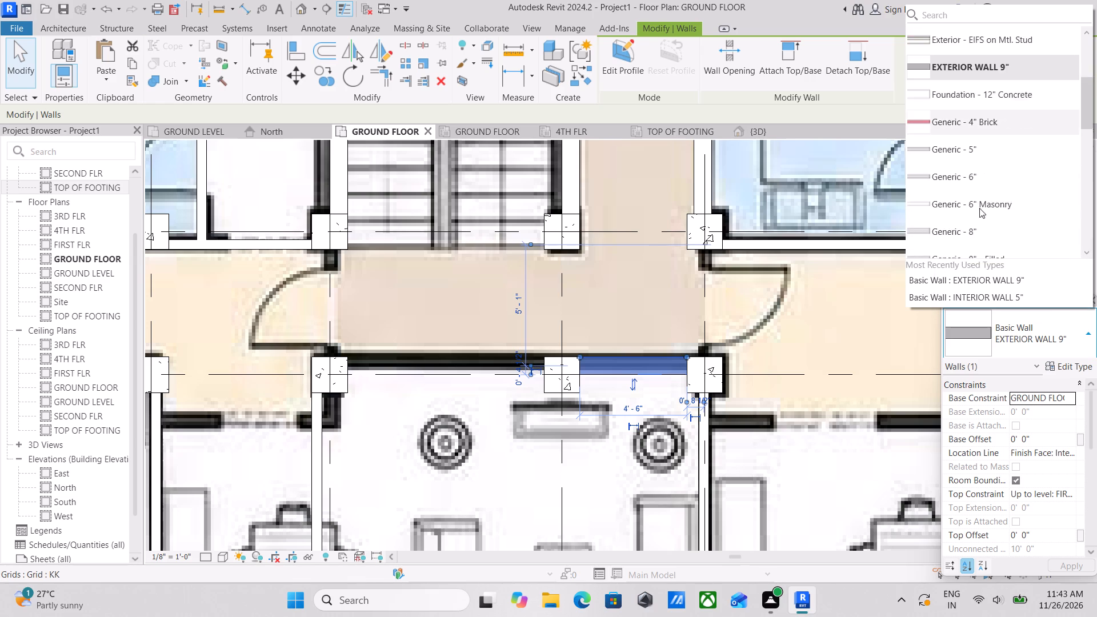
click(984, 305)
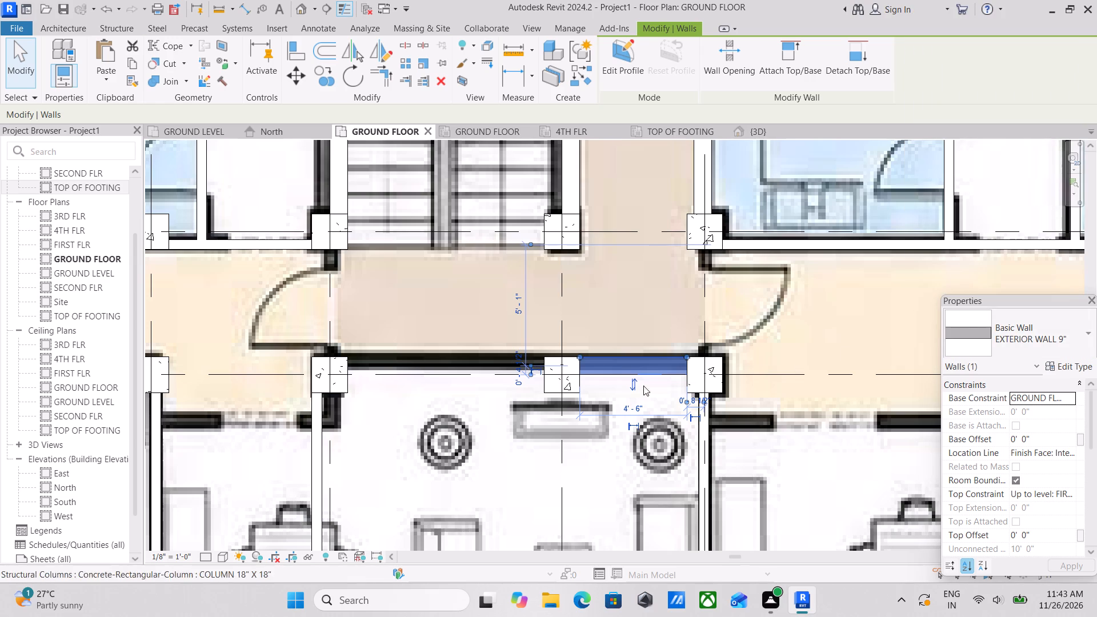
click(1034, 350)
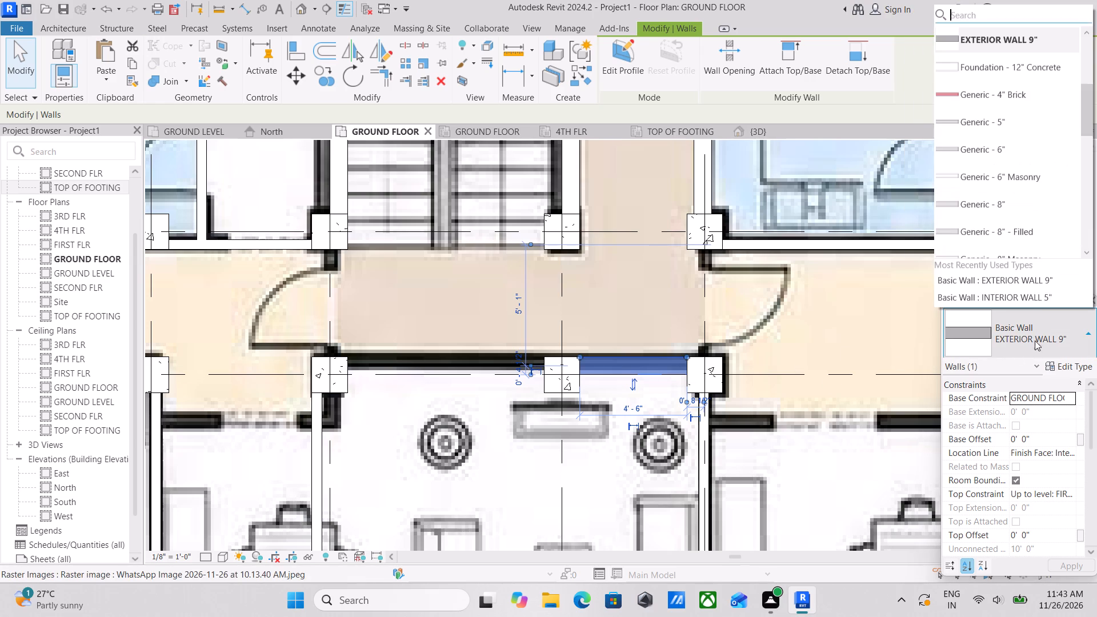
scroll(1035, 250, down, 2)
click(1003, 298)
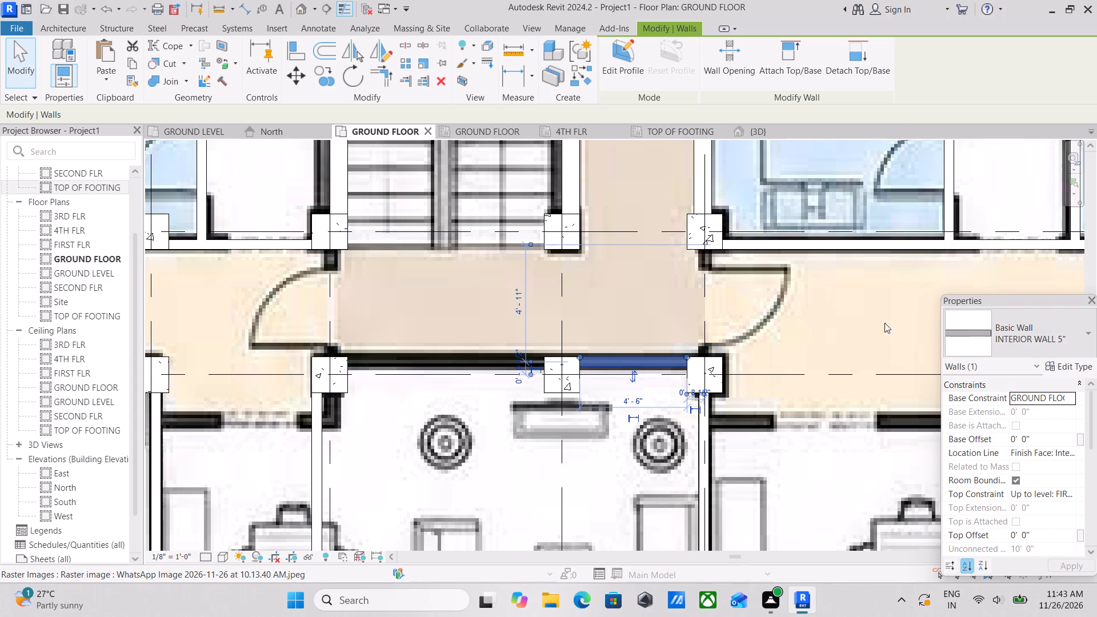
key(Escape)
Draw a horizontal INTERIOR WALL 5" between the middle and left columns, separating the staircase lobby from the living room.
scroll(500, 357, up, 2)
middle_drag(595, 356, 739, 366)
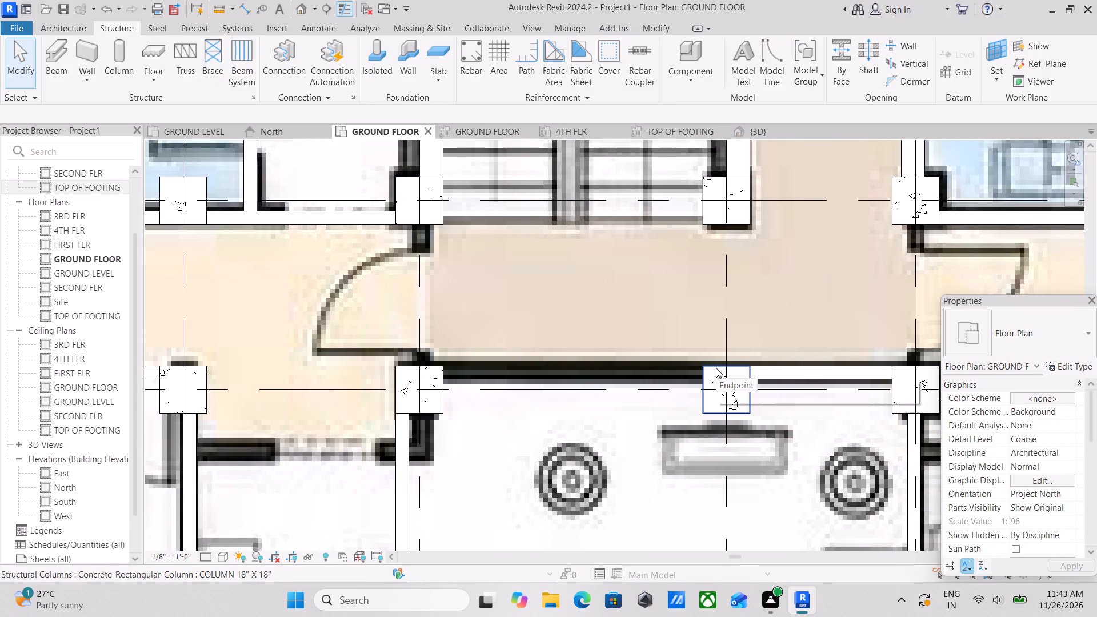
text(WA)
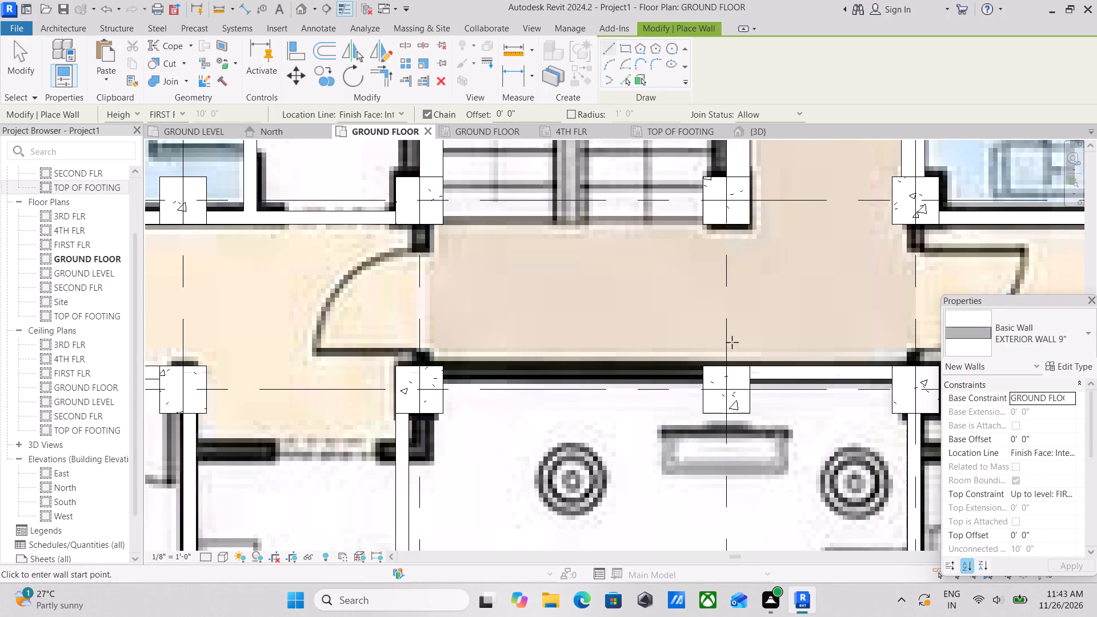
click(1024, 345)
scroll(1012, 219, down, 3)
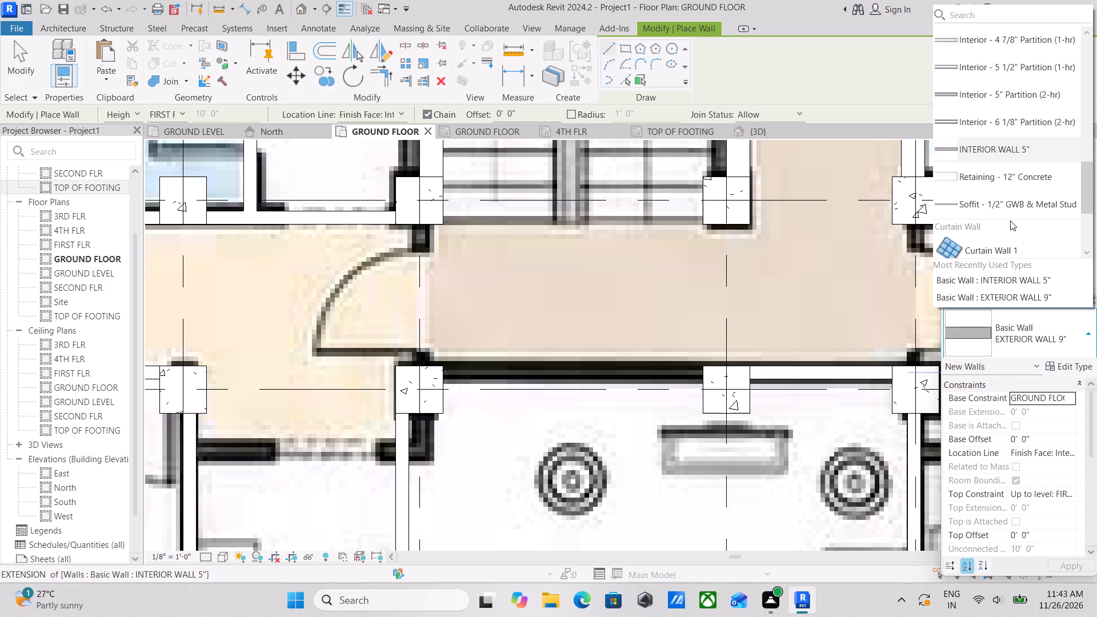
scroll(1010, 220, up, 7)
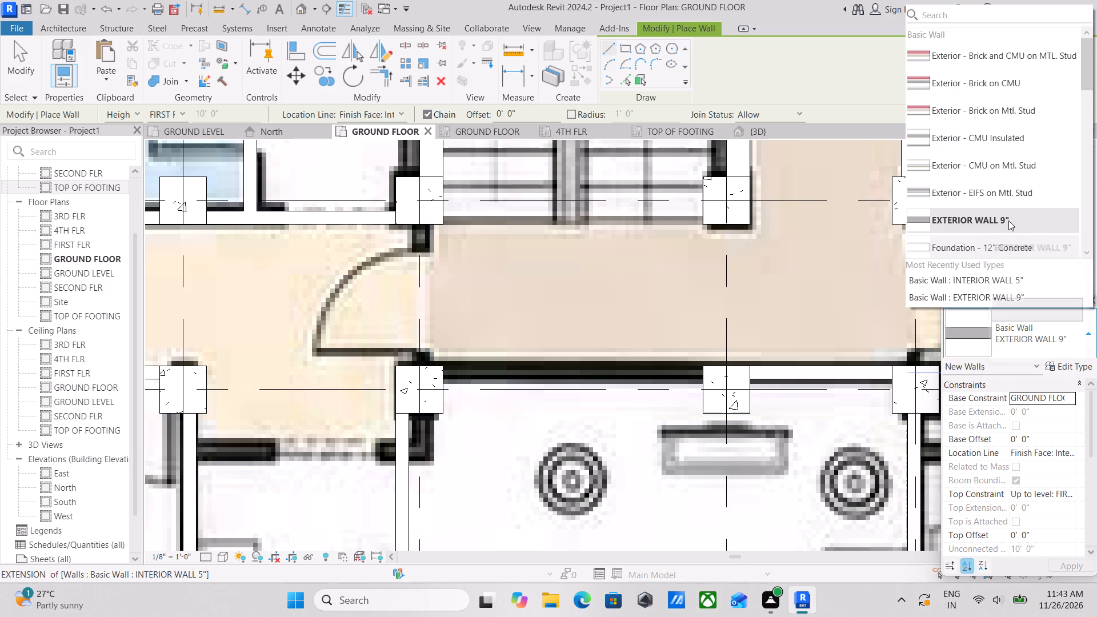
scroll(1002, 227, down, 1)
scroll(966, 225, up, 5)
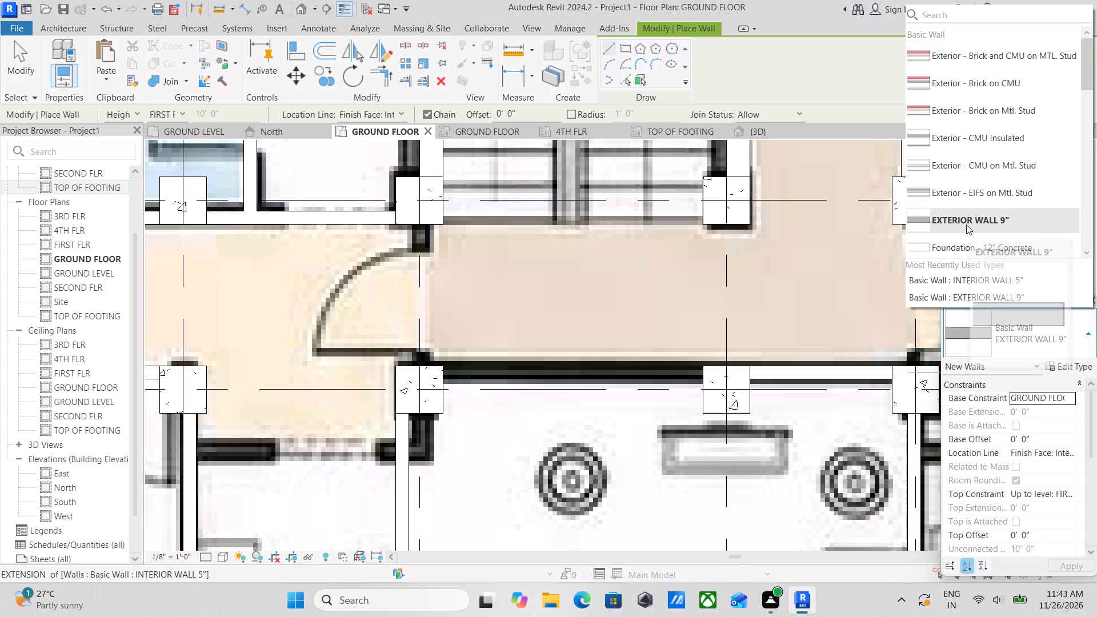
scroll(983, 141, up, 2)
scroll(987, 65, down, 2)
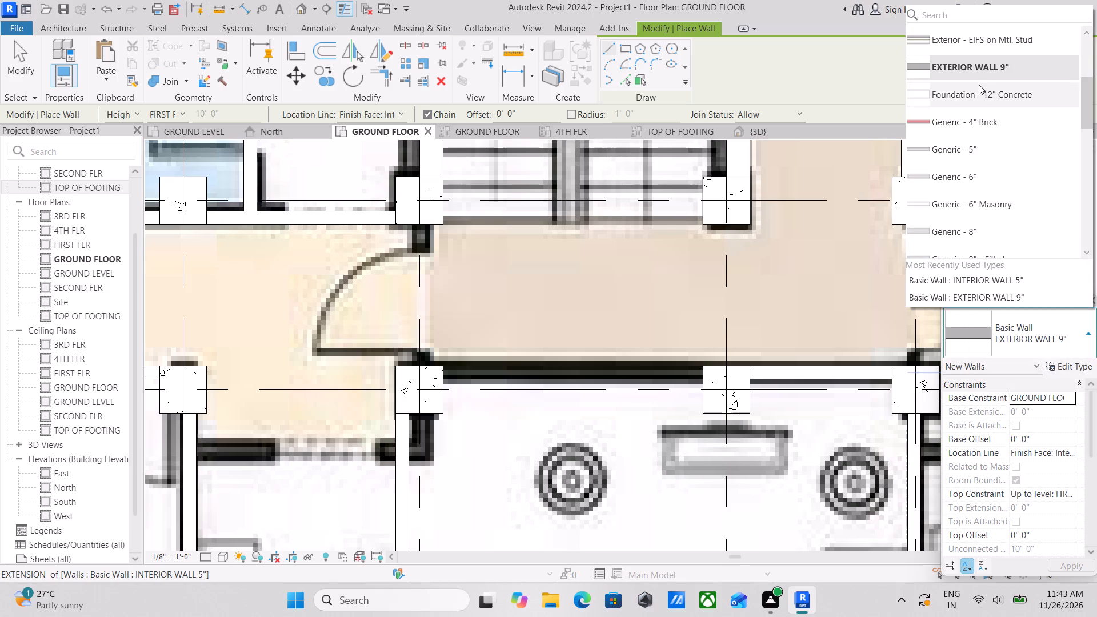
scroll(979, 86, down, 1)
scroll(940, 138, down, 3)
scroll(971, 202, down, 3)
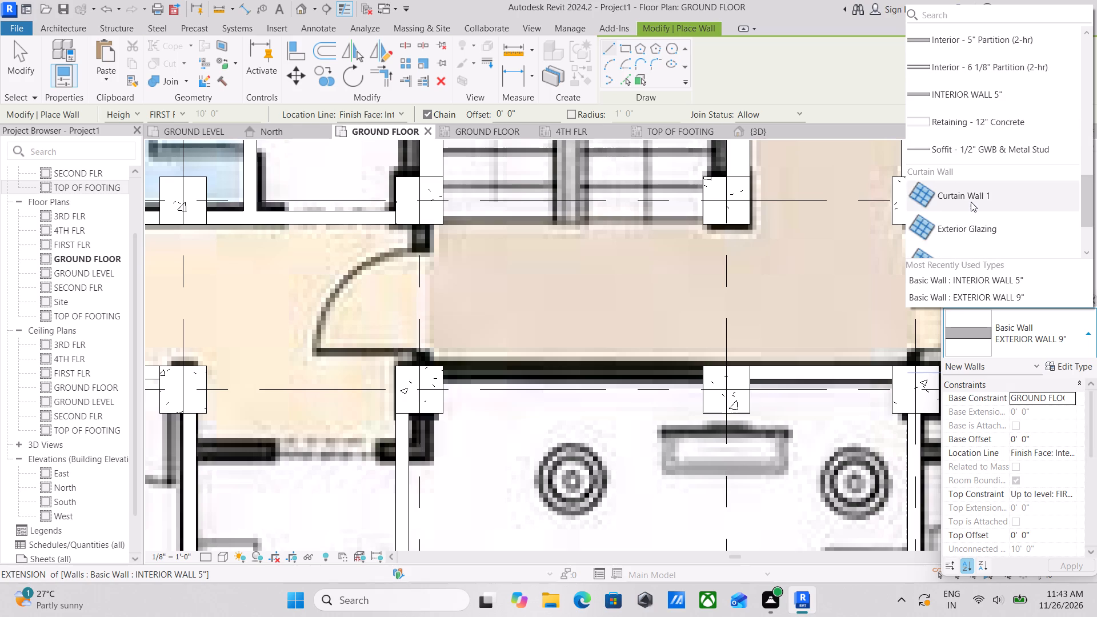
scroll(971, 202, up, 1)
click(979, 178)
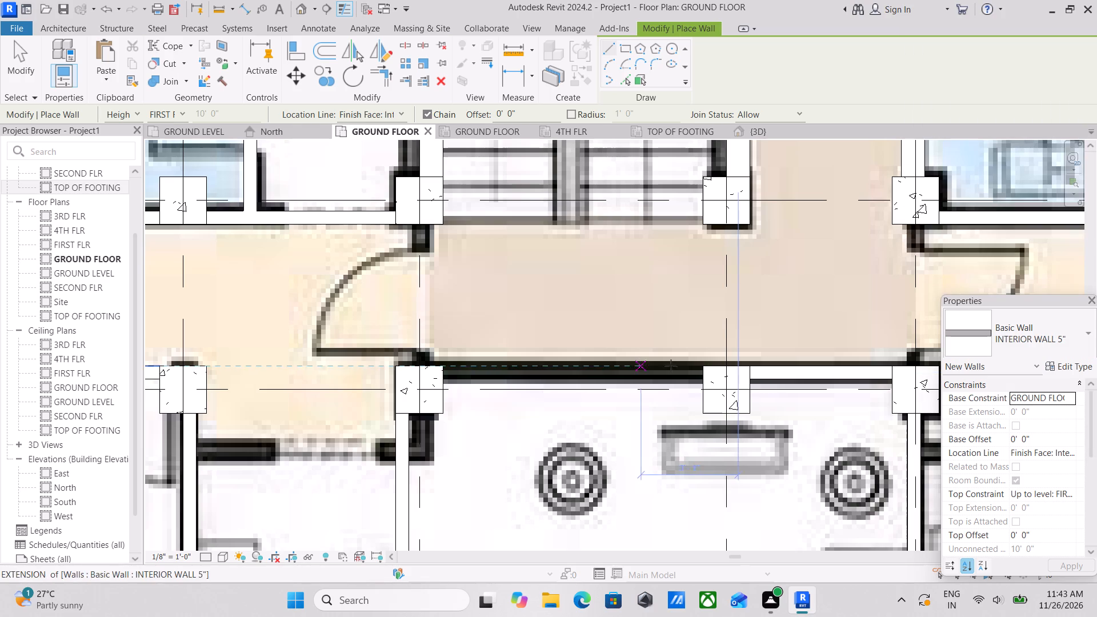
click(705, 368)
middle_drag(576, 358, 651, 352)
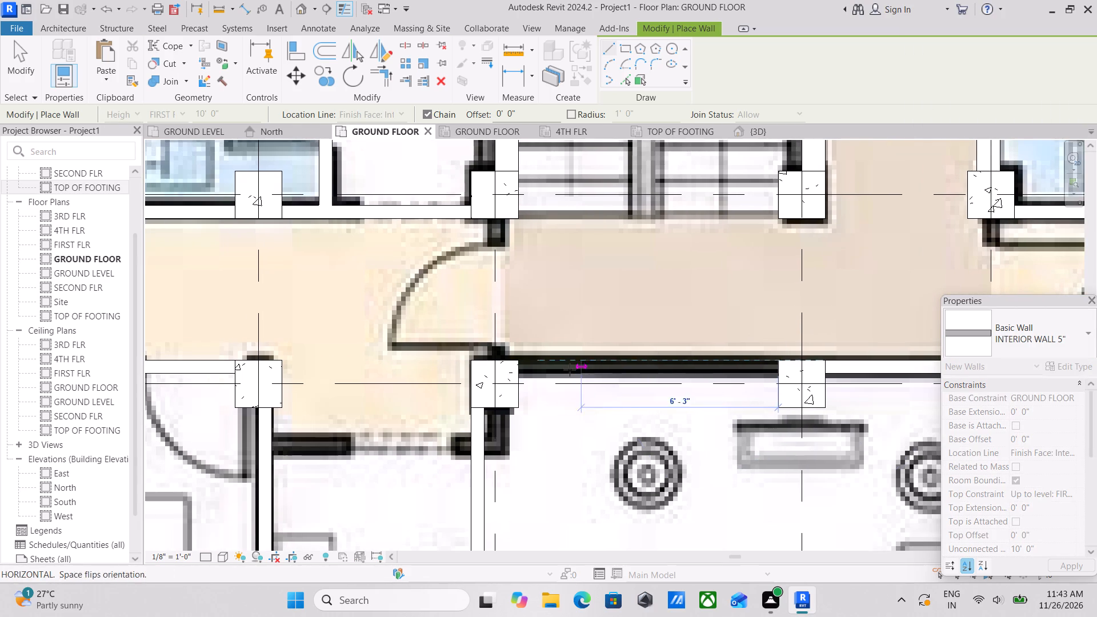
click(515, 363)
key(Escape)
Draw a horizontal INTERIOR WALL 5" about 10'-11" long from the living room's right wall along the dining area's corridor side.
scroll(525, 359, down, 1)
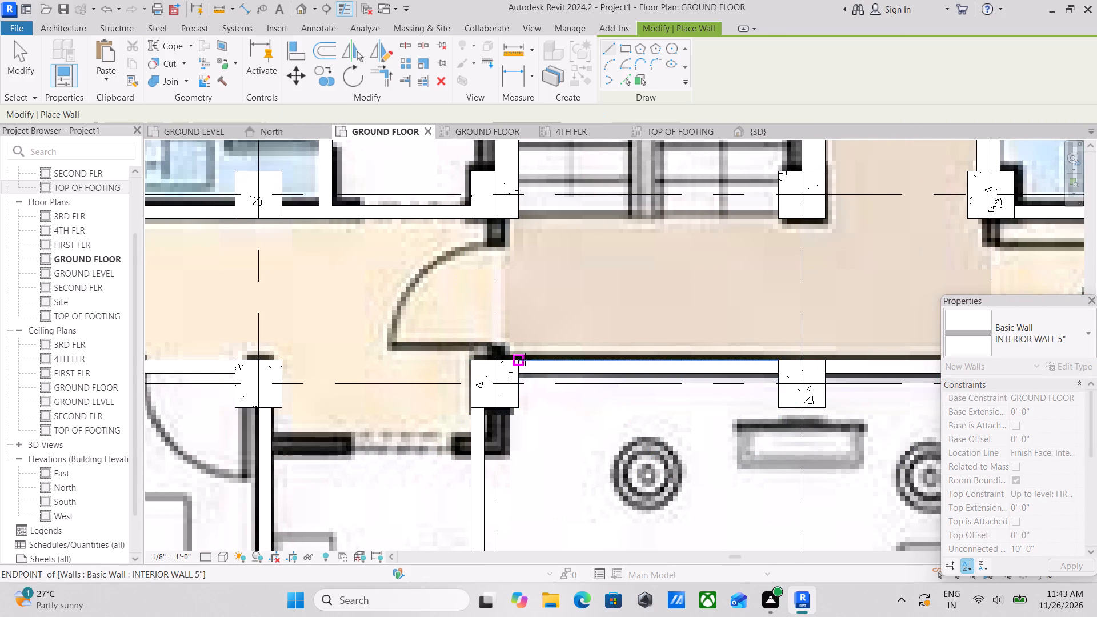
middle_drag(526, 359, 688, 316)
scroll(636, 313, down, 3)
middle_drag(697, 324, 716, 254)
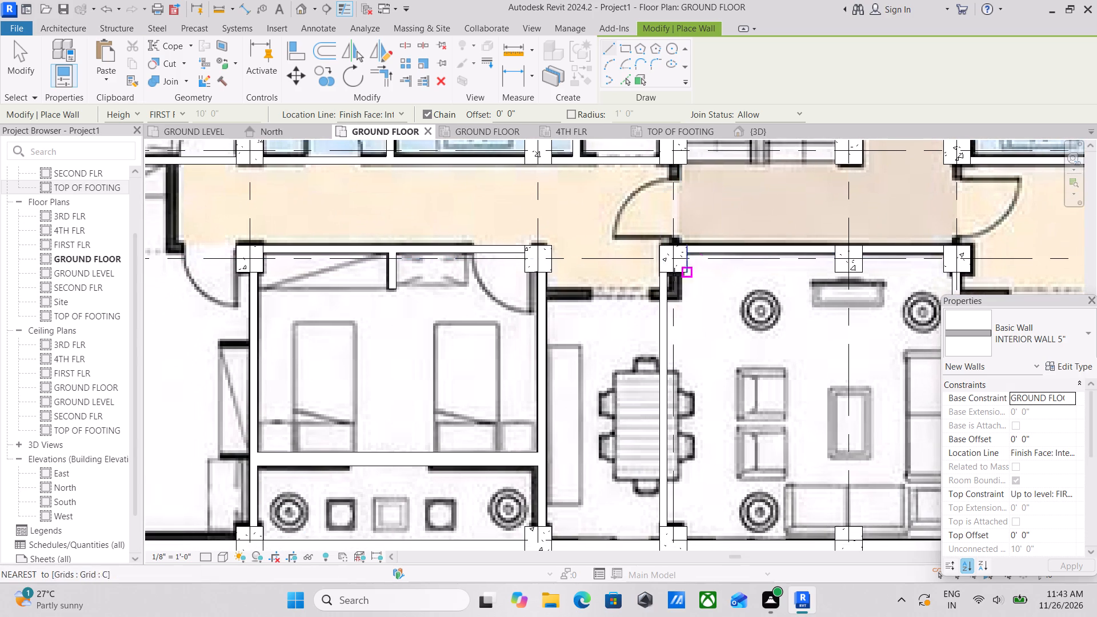
middle_drag(723, 290, 572, 288)
scroll(682, 261, down, 2)
middle_drag(674, 271, 579, 364)
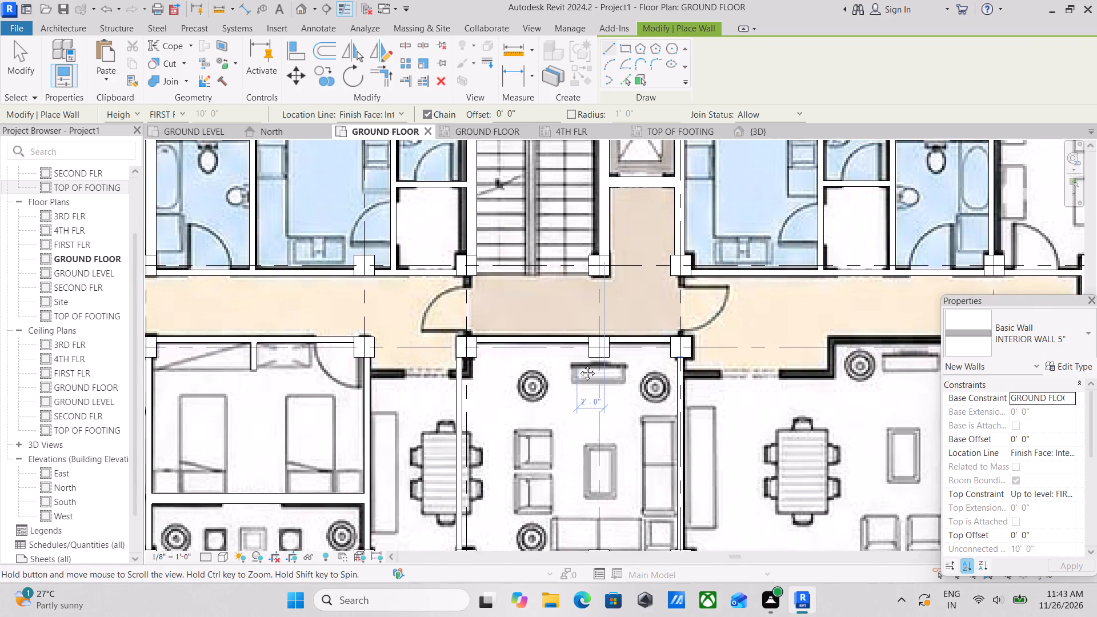
middle_drag(579, 364, 553, 285)
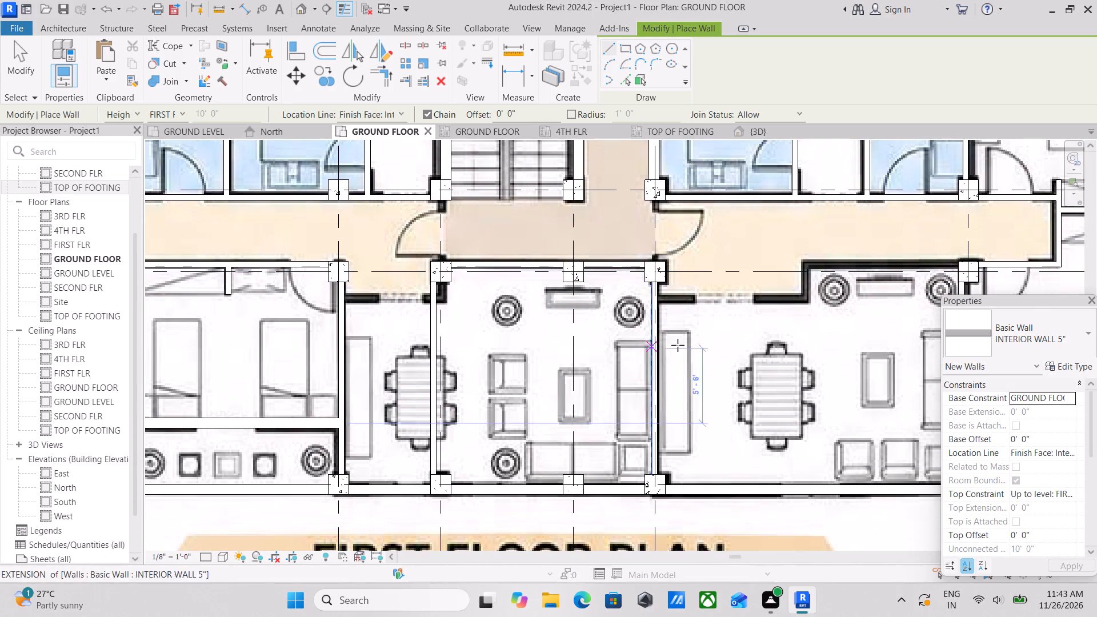
middle_drag(728, 330, 587, 329)
scroll(535, 299, up, 3)
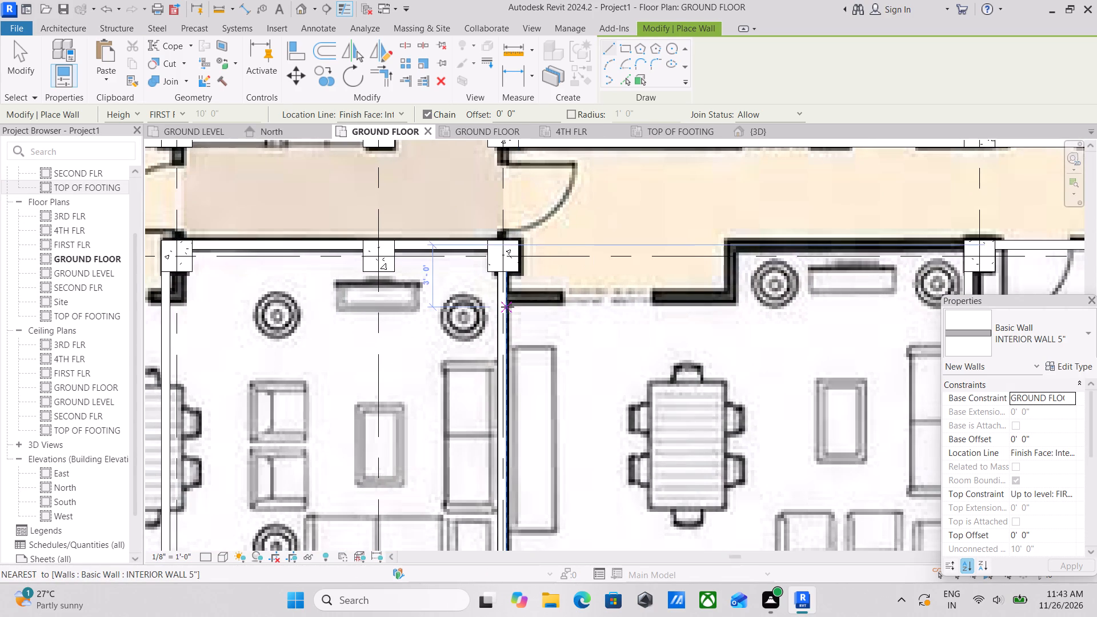
scroll(505, 307, up, 2)
click(507, 301)
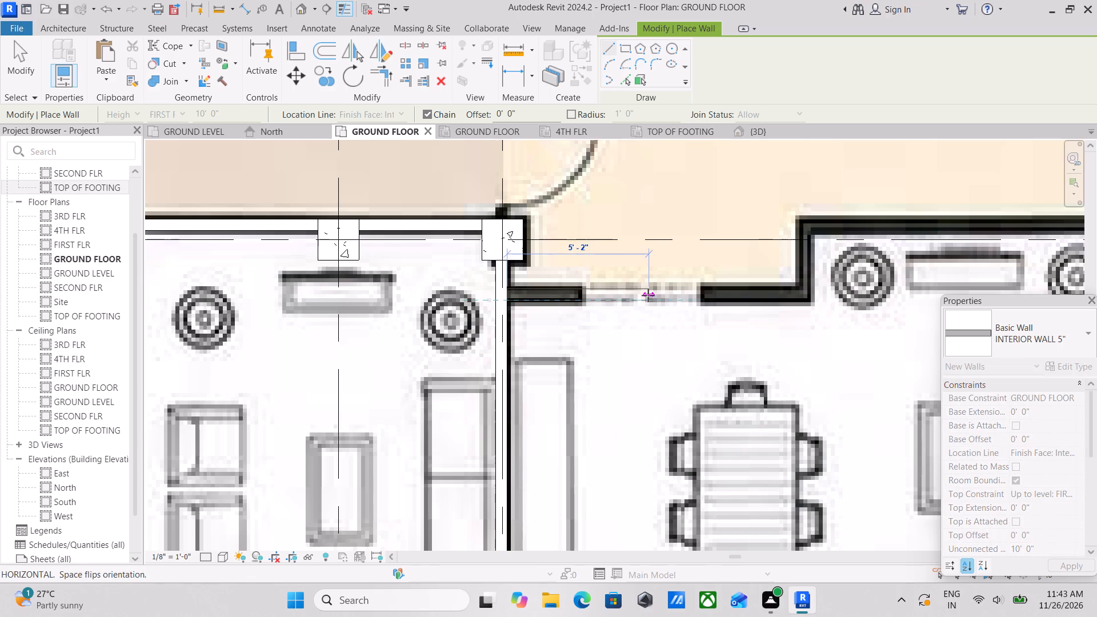
middle_drag(648, 295, 532, 300)
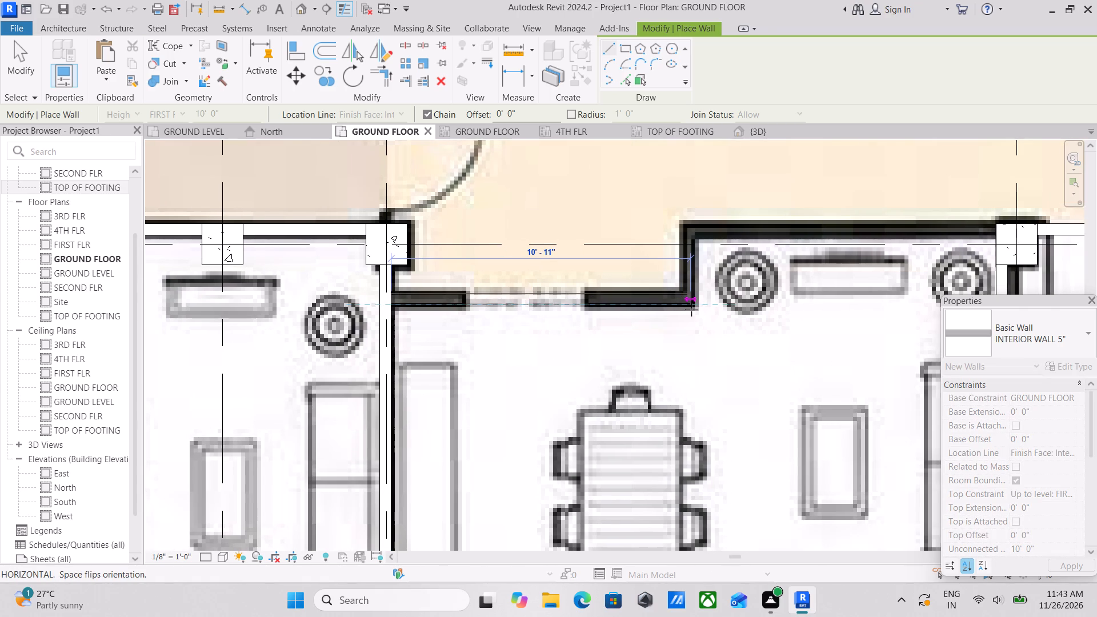
click(691, 310)
key(Escape)
Stretch the dining-side wall's free end to the outer edge of the plan's corner, making it about 11'-4" long.
scroll(695, 283, up, 3)
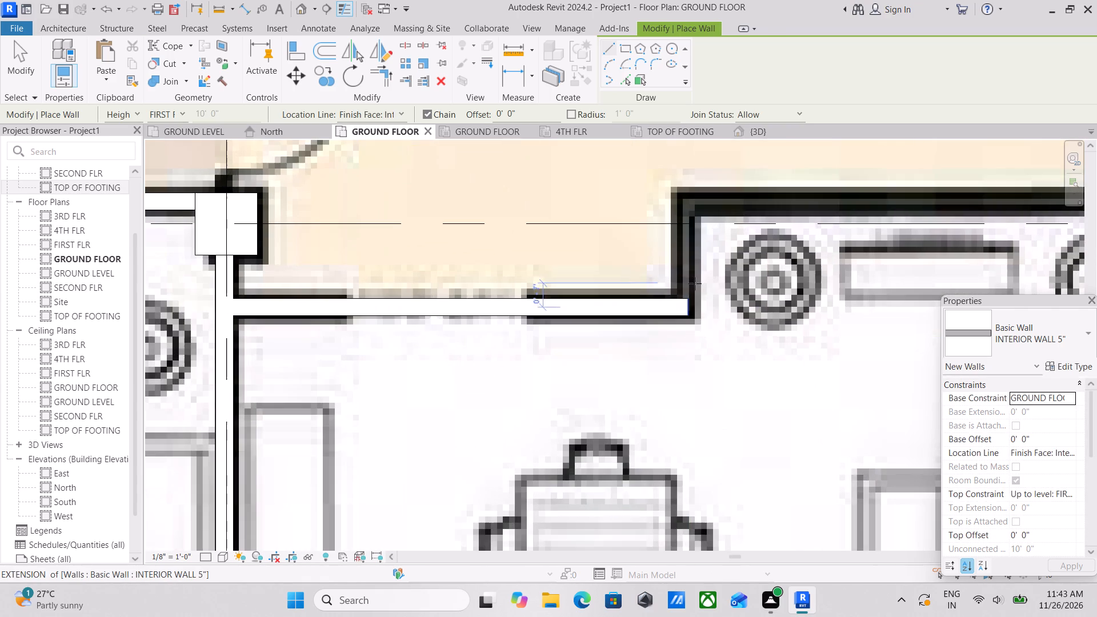
key(Escape)
click(680, 315)
drag(688, 312, 697, 312)
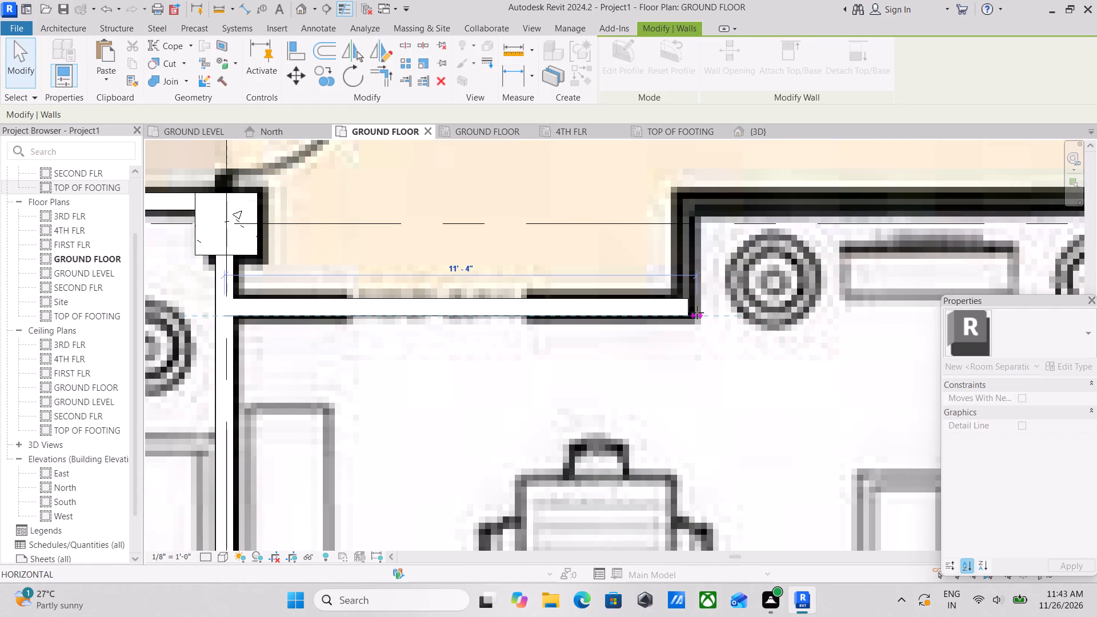
drag(697, 312, 698, 312)
key(Escape)
Draw a vertical INTERIOR WALL 5" about 2'-2" long up from the dining-side wall's end, following the plan's corner jog.
scroll(690, 300, up, 2)
middle_drag(688, 299, 696, 355)
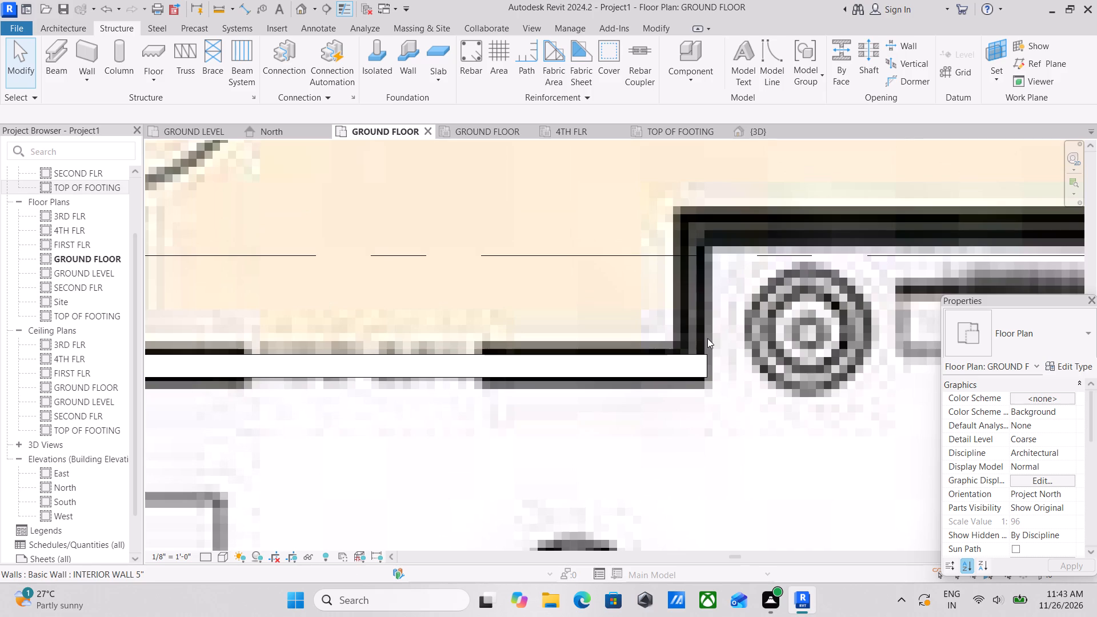
middle_drag(708, 338, 734, 382)
text(WA)
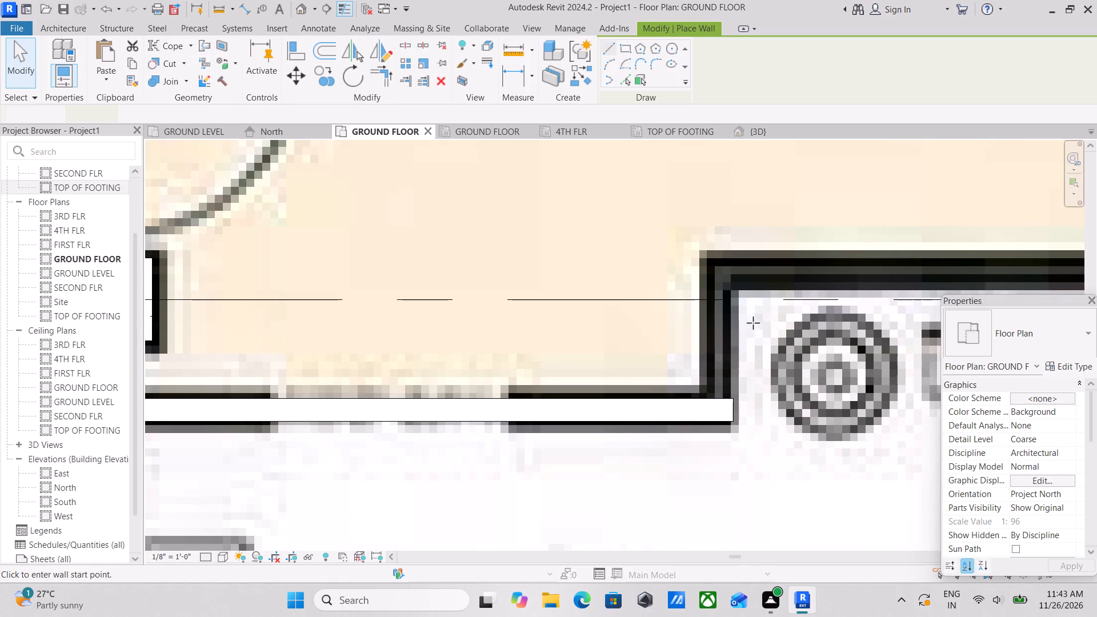
click(732, 394)
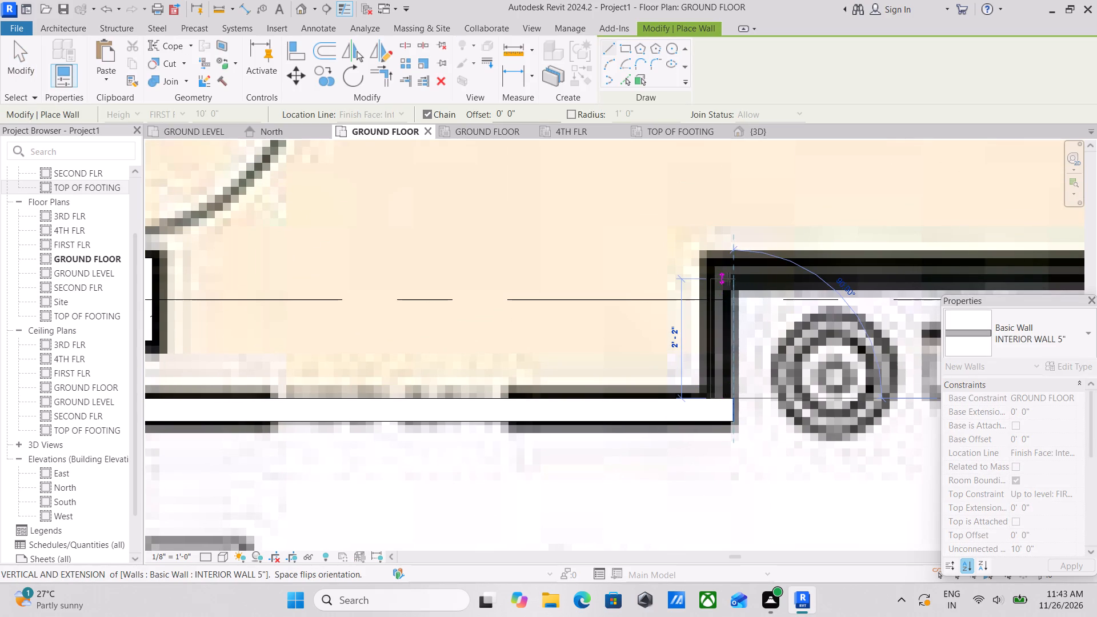
click(728, 278)
key(Escape)
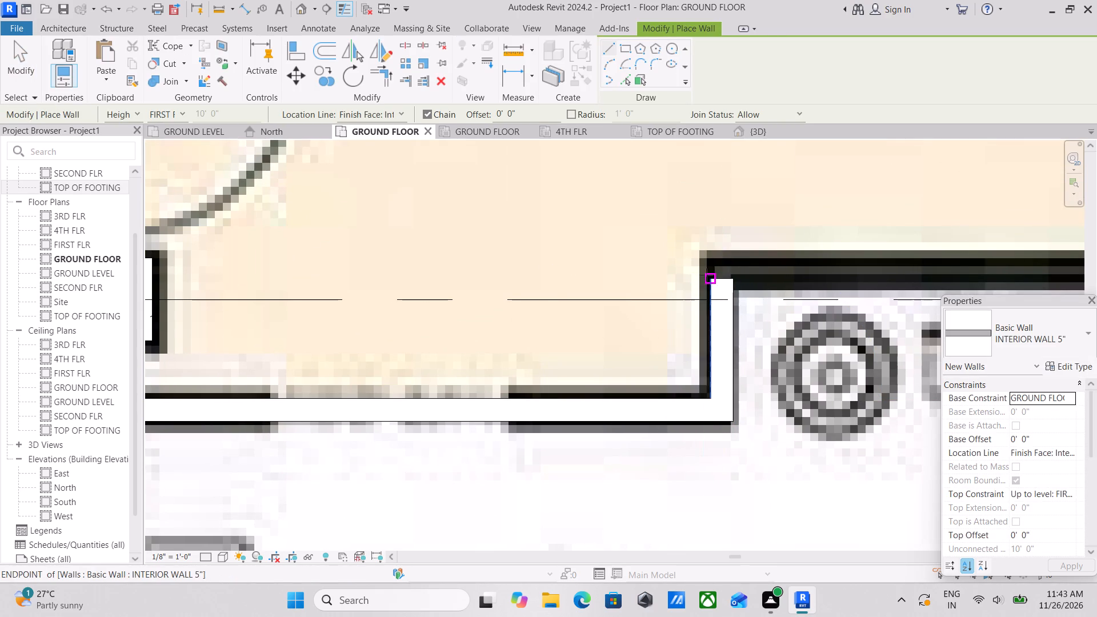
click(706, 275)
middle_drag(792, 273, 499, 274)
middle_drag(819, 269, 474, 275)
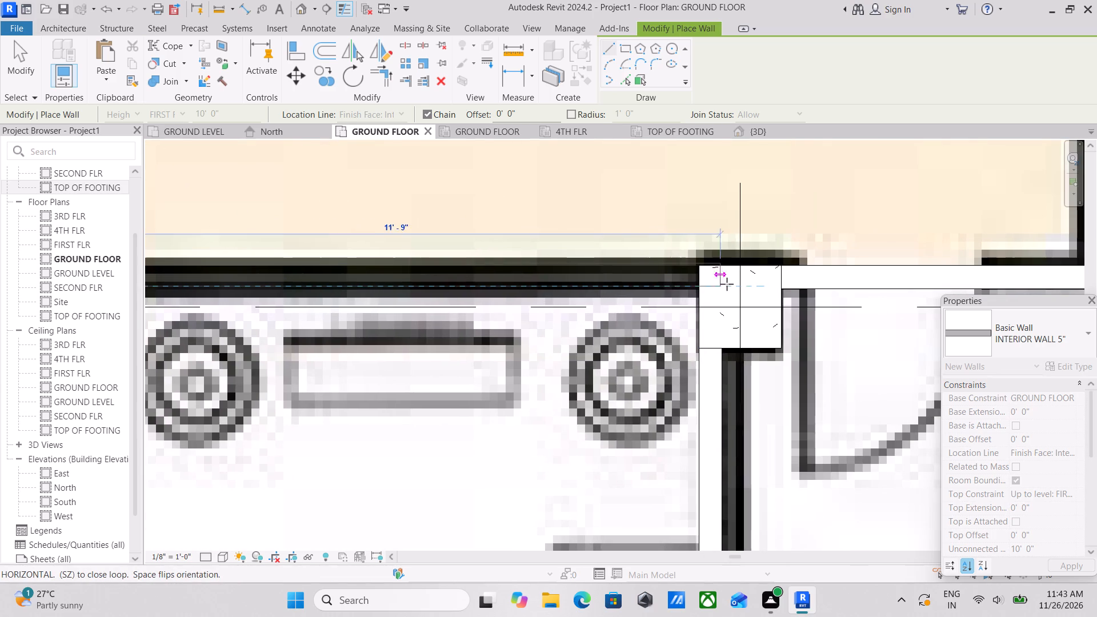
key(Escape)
Draw a horizontal INTERIOR WALL 5" about 11'-3" long from the column along the living room's corridor side to the plan's corner jog.
click(700, 269)
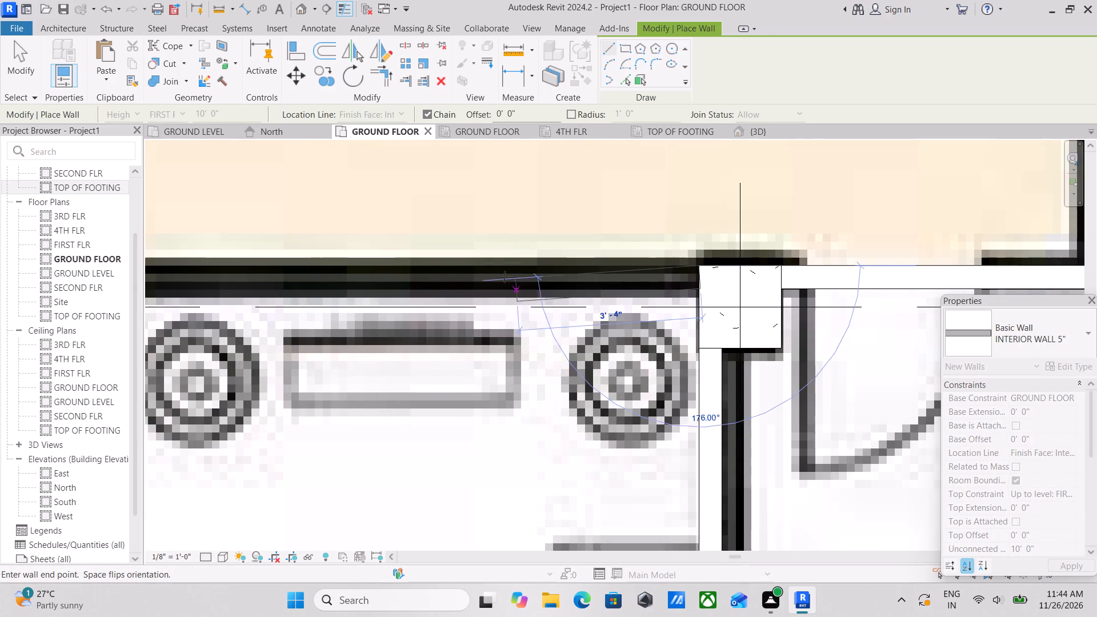
middle_drag(505, 277, 812, 274)
middle_drag(537, 279, 771, 305)
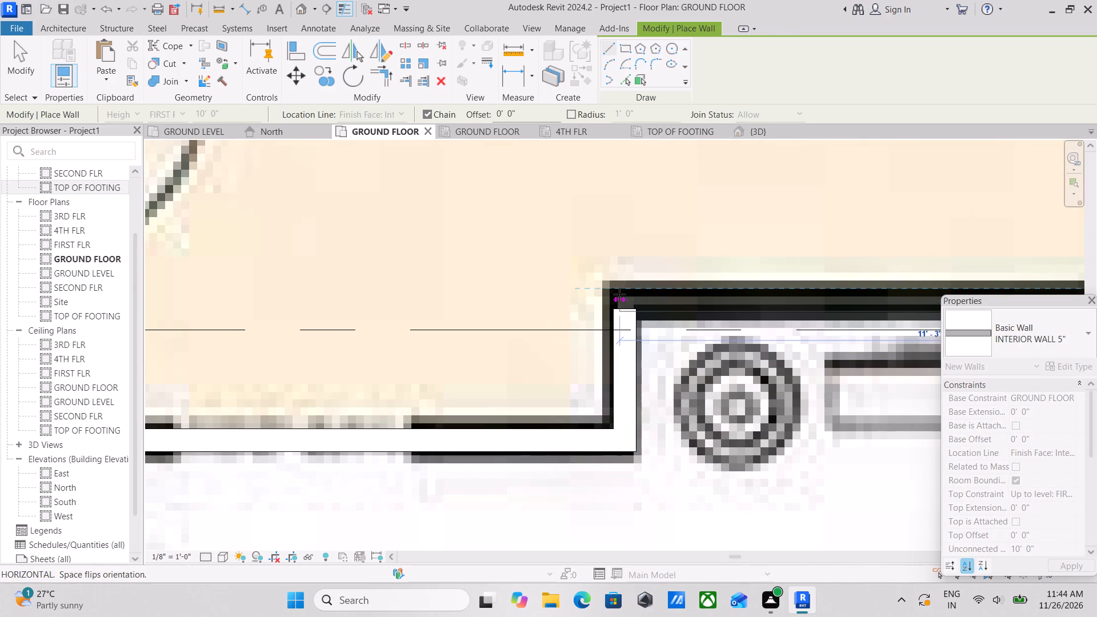
scroll(615, 286, up, 3)
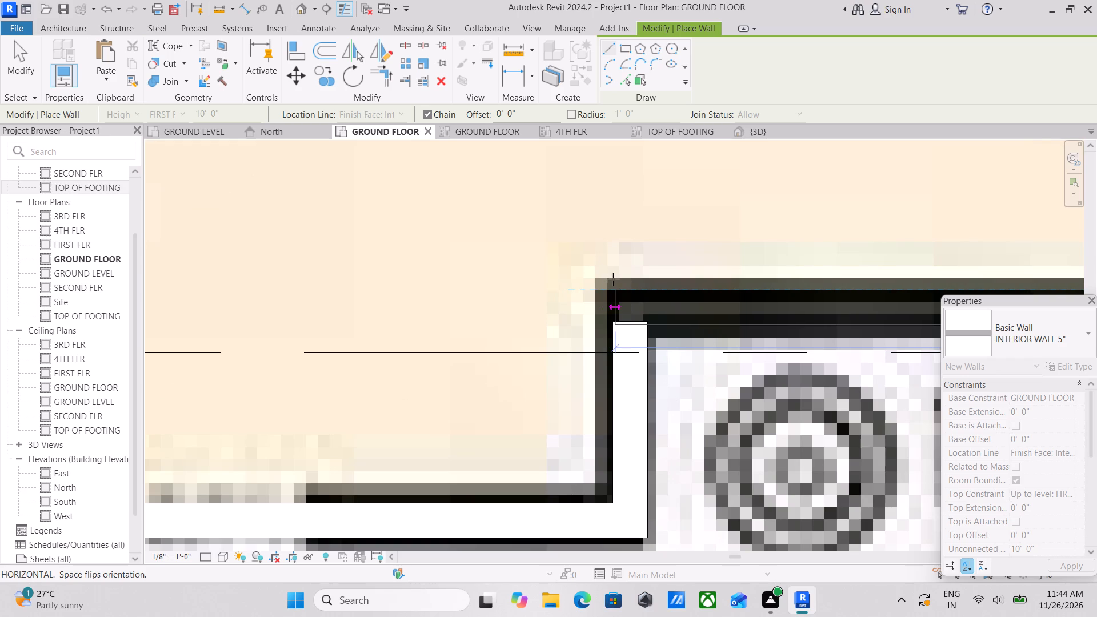
scroll(612, 279, up, 8)
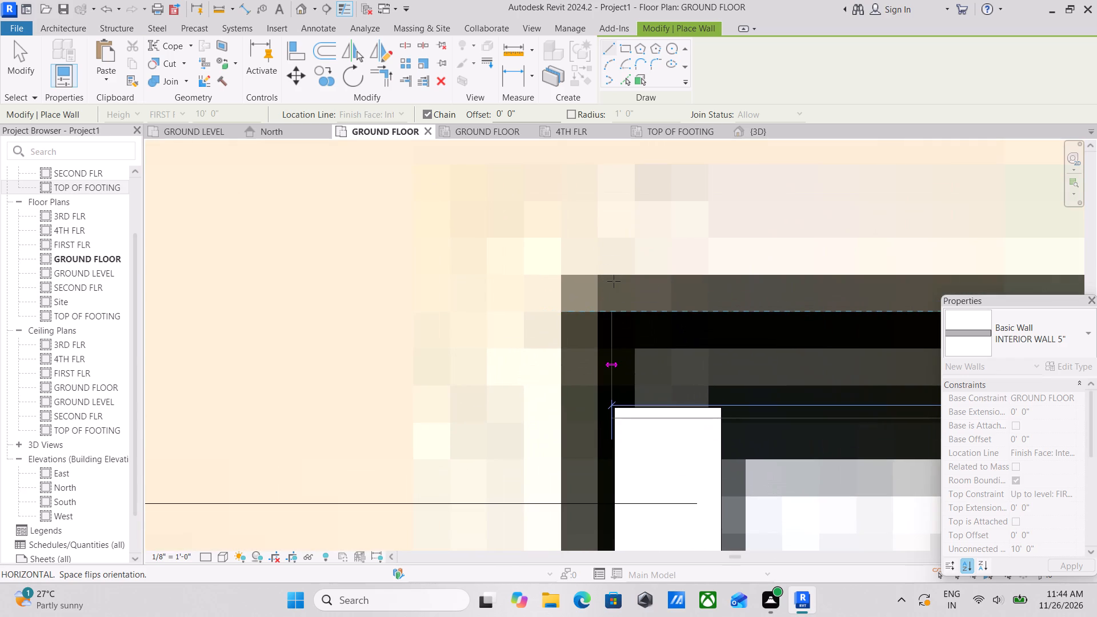
click(618, 284)
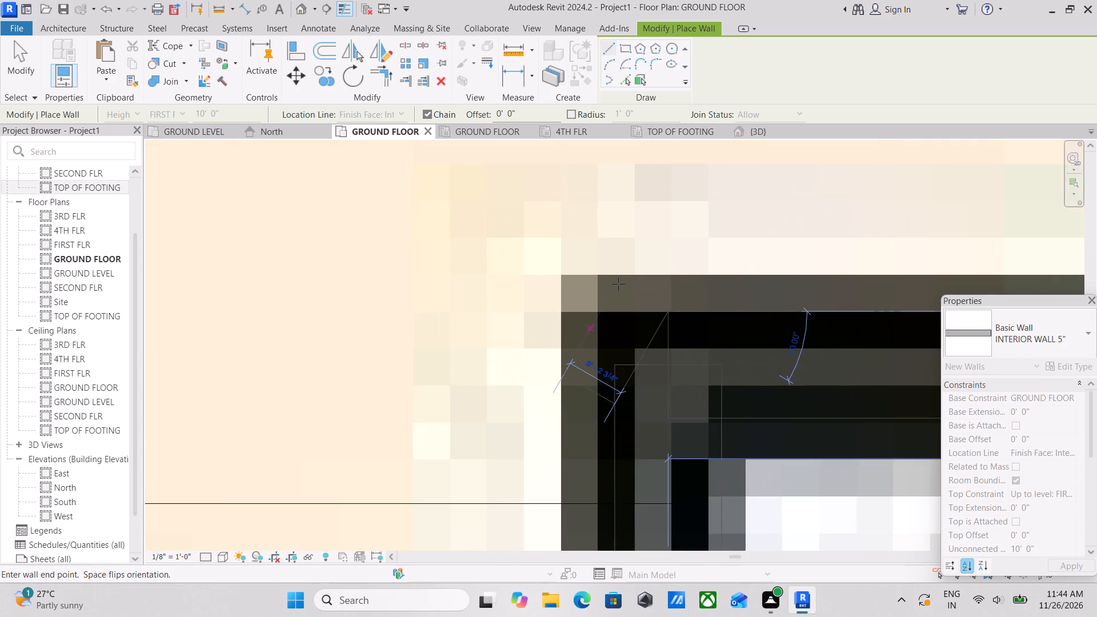
key(Escape)
Inspect the right-hand unit and its corridor against the reference plan for partitions that still need walls.
middle_drag(620, 345, 619, 258)
scroll(616, 250, down, 6)
scroll(664, 290, down, 7)
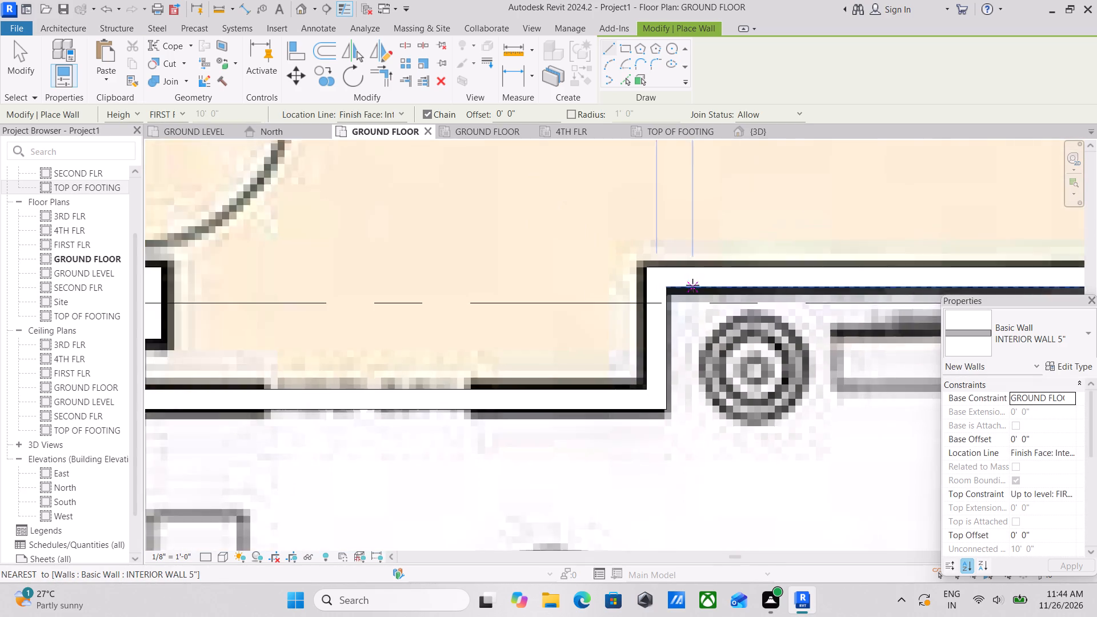
scroll(692, 285, down, 2)
middle_drag(692, 285, 444, 270)
scroll(444, 270, up, 1)
scroll(764, 342, down, 2)
middle_drag(755, 342, 564, 347)
scroll(718, 331, down, 7)
middle_drag(634, 346, 776, 314)
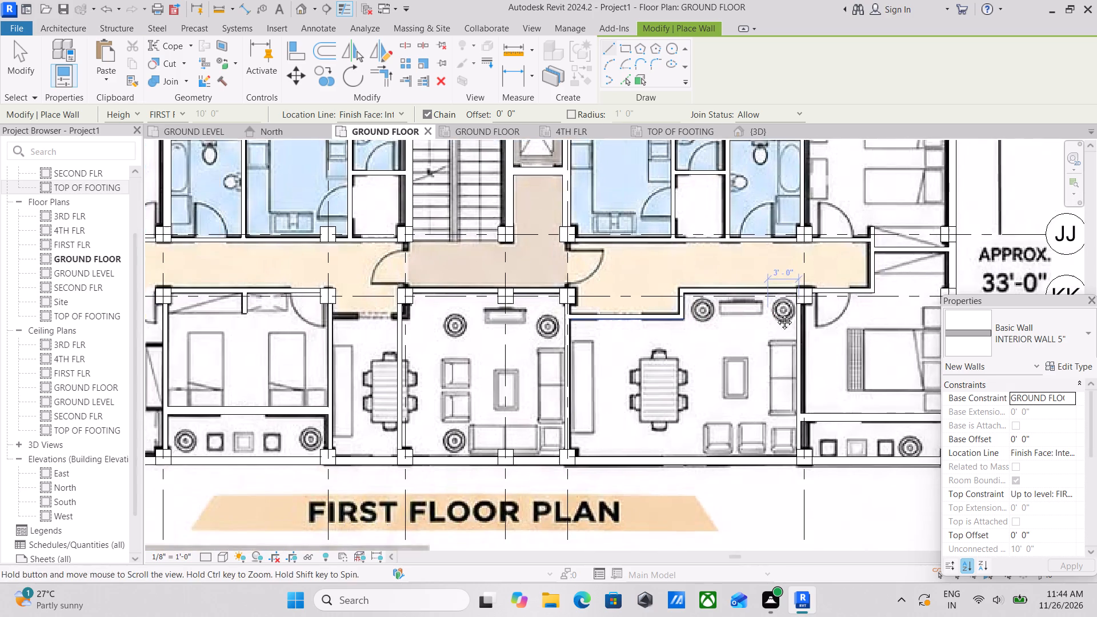
middle_drag(776, 314, 776, 314)
scroll(670, 311, down, 1)
middle_drag(671, 311, 529, 340)
scroll(686, 231, down, 1)
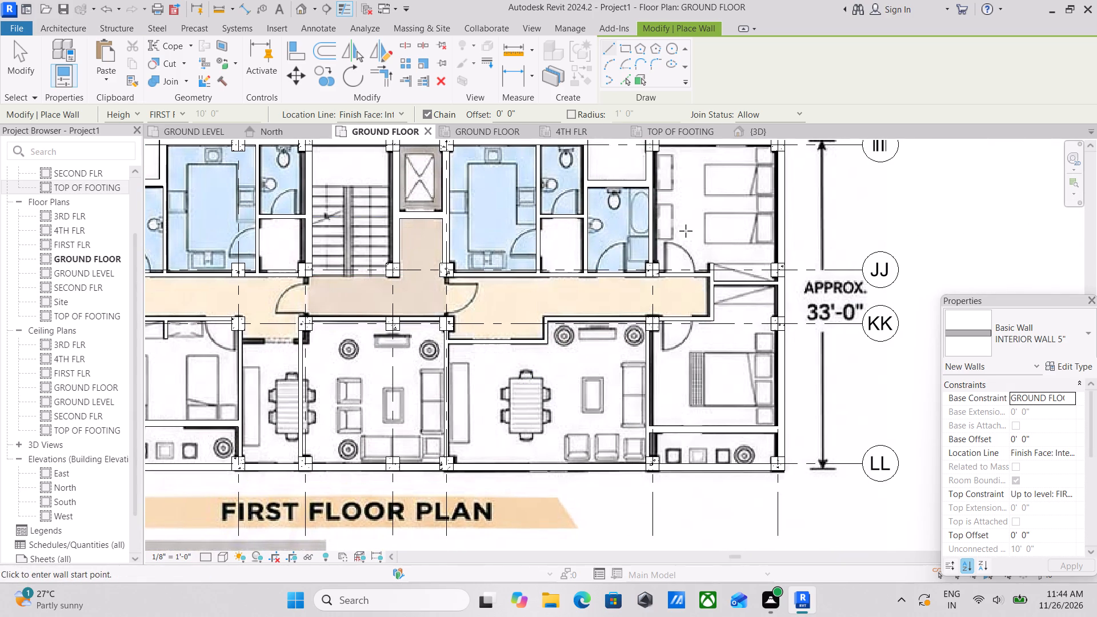
middle_drag(686, 231, 806, 279)
scroll(781, 277, up, 1)
scroll(686, 235, up, 4)
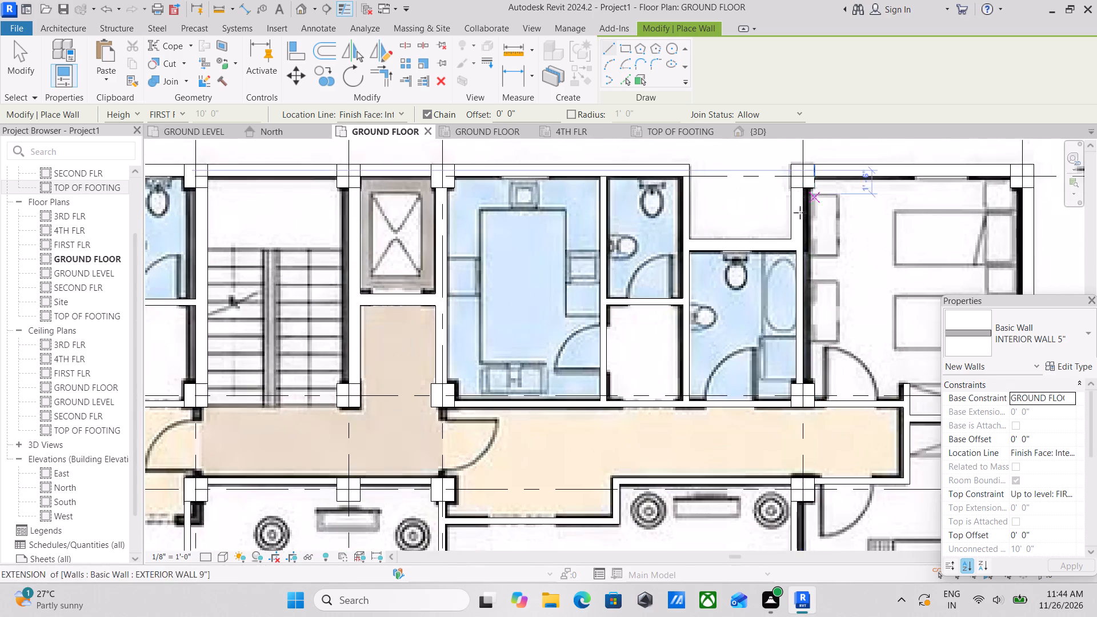
scroll(678, 301, down, 2)
Draw a vertical INTERIOR WALL 5" between the two columns at the left unit's entrance door, closing its corridor off from the staircase lobby.
middle_drag(700, 291, 846, 237)
middle_drag(624, 294, 753, 235)
middle_drag(606, 310, 749, 294)
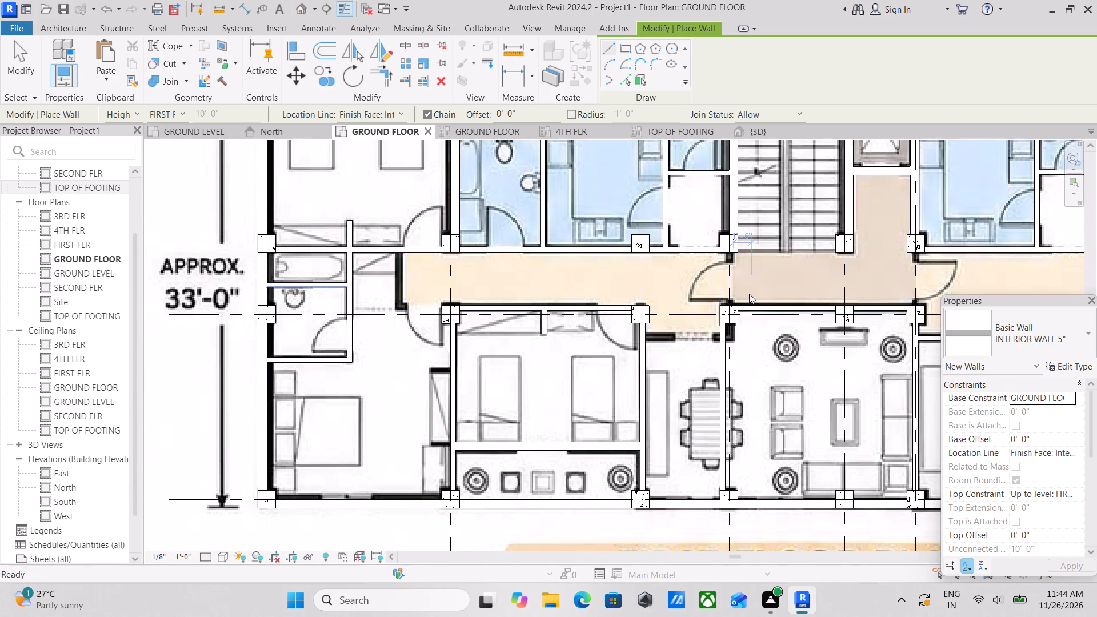
scroll(739, 236, up, 12)
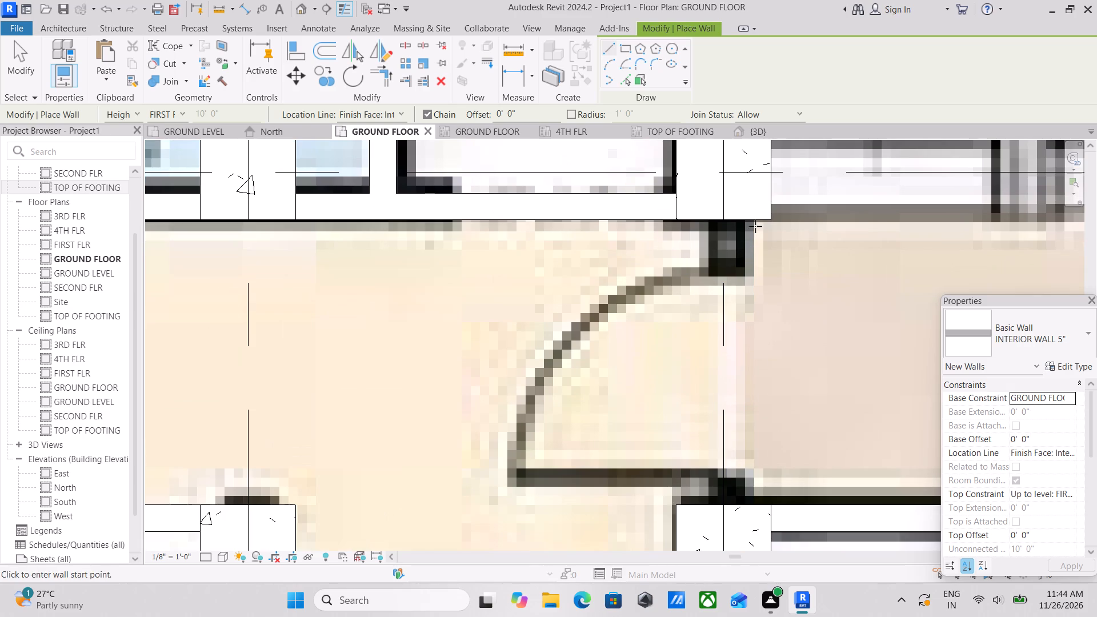
click(753, 222)
middle_drag(742, 343, 786, 314)
key(space)
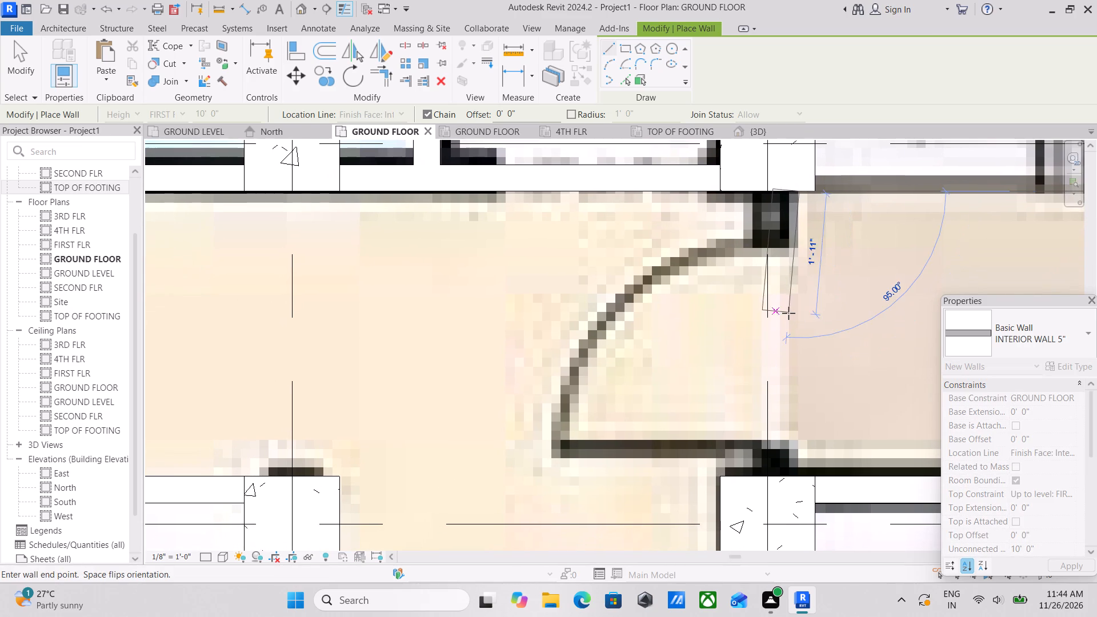
middle_drag(792, 363, 824, 307)
click(823, 420)
key(Escape)
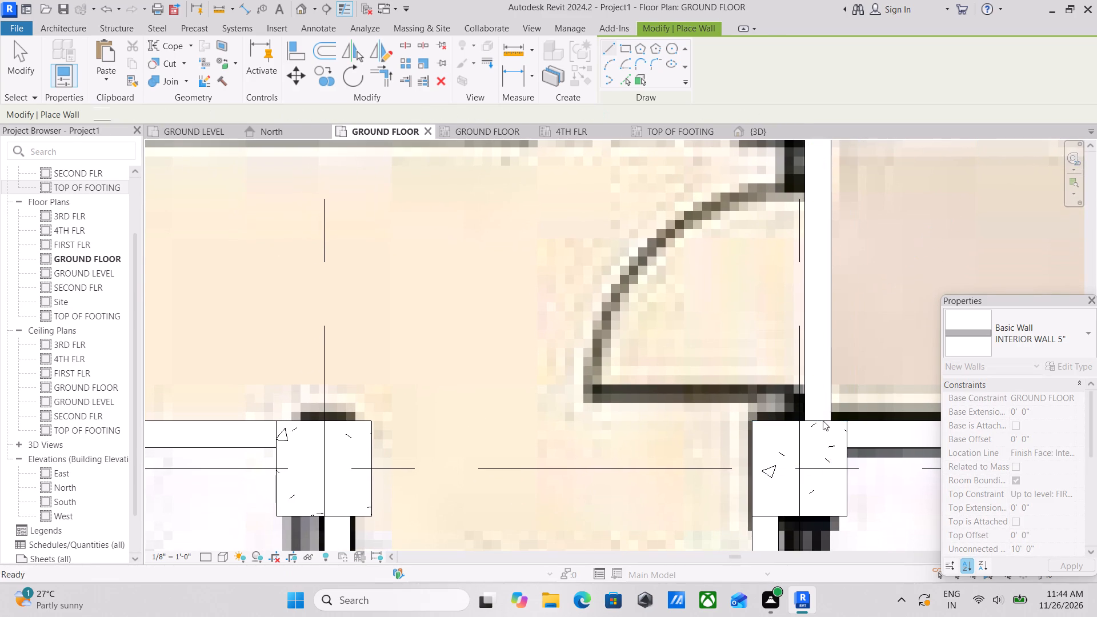
Draw a vertical INTERIOR WALL 5" about 4'-11" long down from the upper corridor wall at the left unit's corridor end.
scroll(823, 420, down, 9)
middle_drag(631, 438, 758, 356)
middle_drag(558, 356, 695, 321)
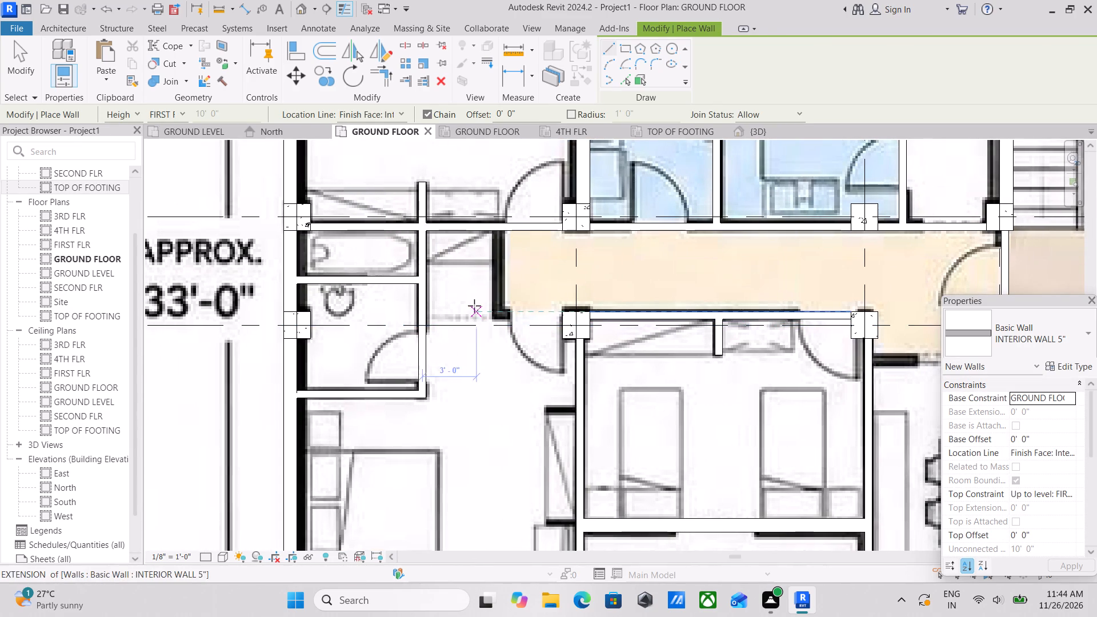
scroll(494, 249, up, 4)
click(492, 224)
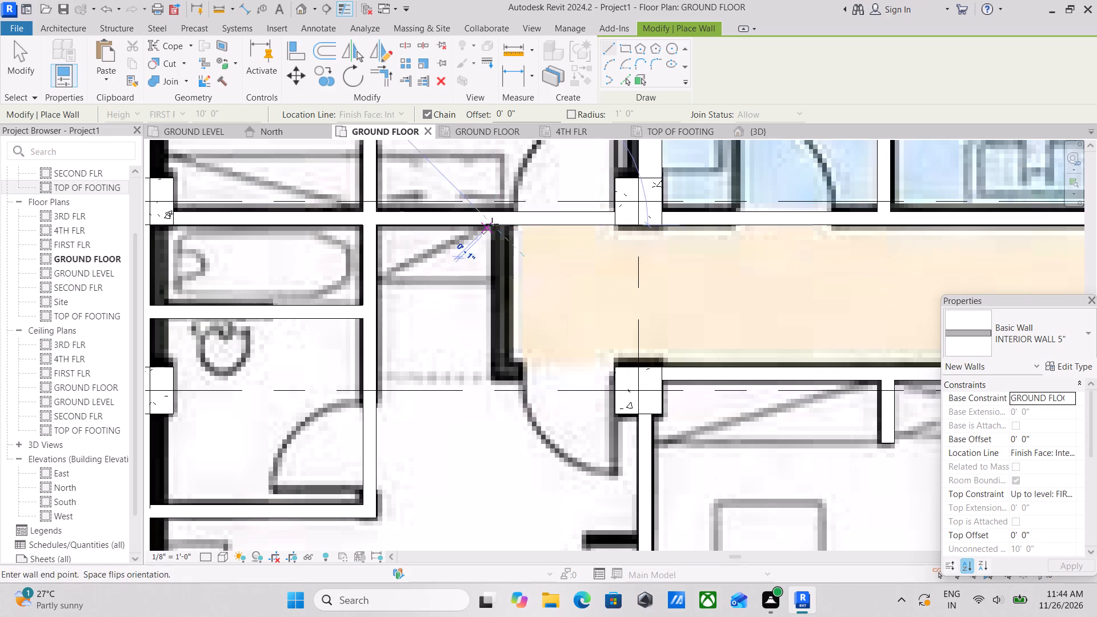
click(491, 380)
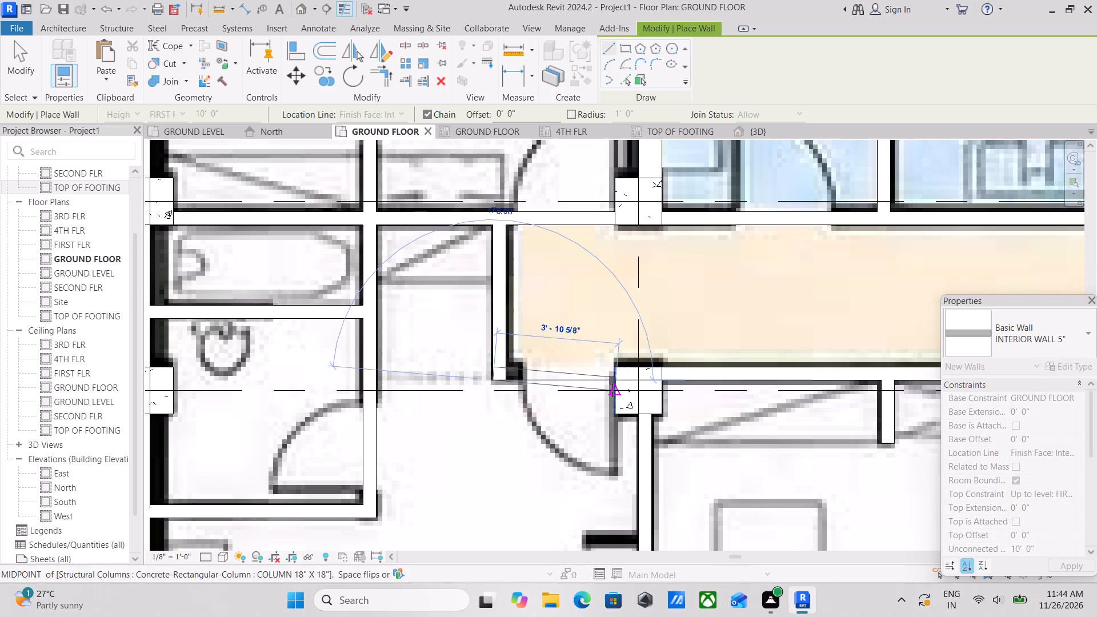
key(Escape)
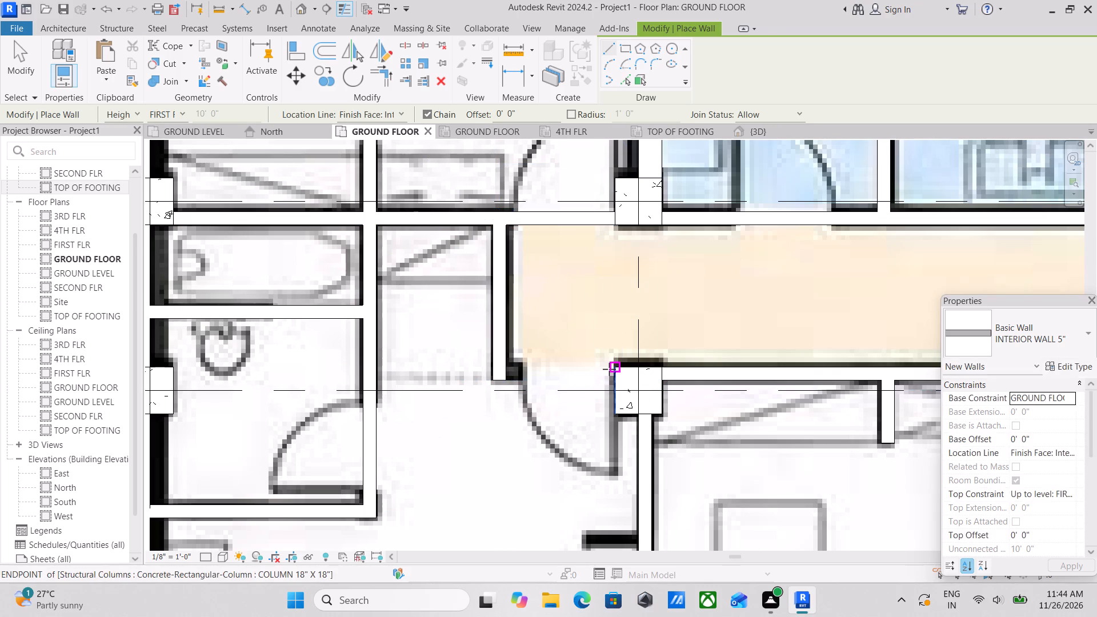
Draw a horizontal INTERIOR WALL 5" from the column across the bedroom door opening to the corridor's end wall.
click(609, 369)
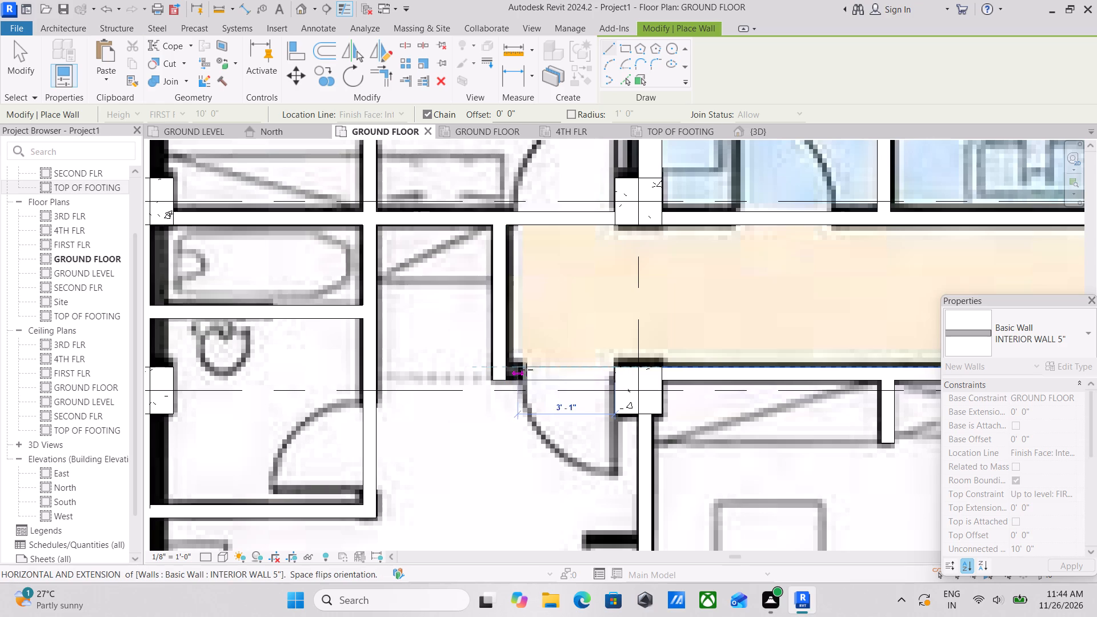
click(508, 371)
key(Escape)
Inspect the left-hand unit's bathroom and bedrooms against the reference plan for partitions that still need walls.
scroll(545, 363, down, 2)
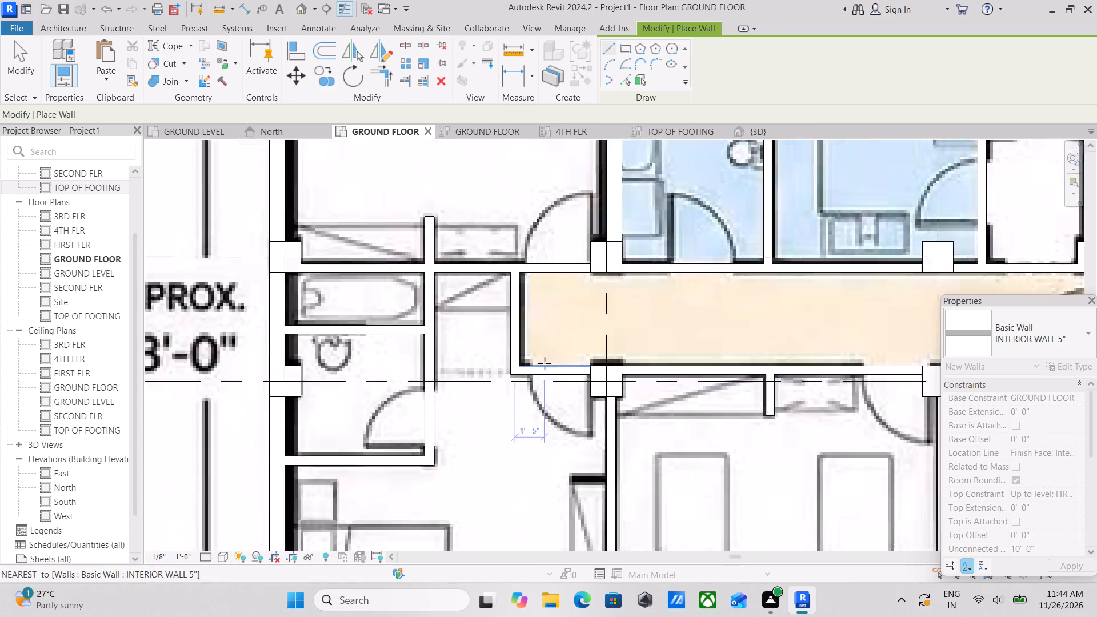
scroll(545, 363, down, 7)
middle_drag(594, 342, 626, 396)
middle_drag(527, 395, 563, 338)
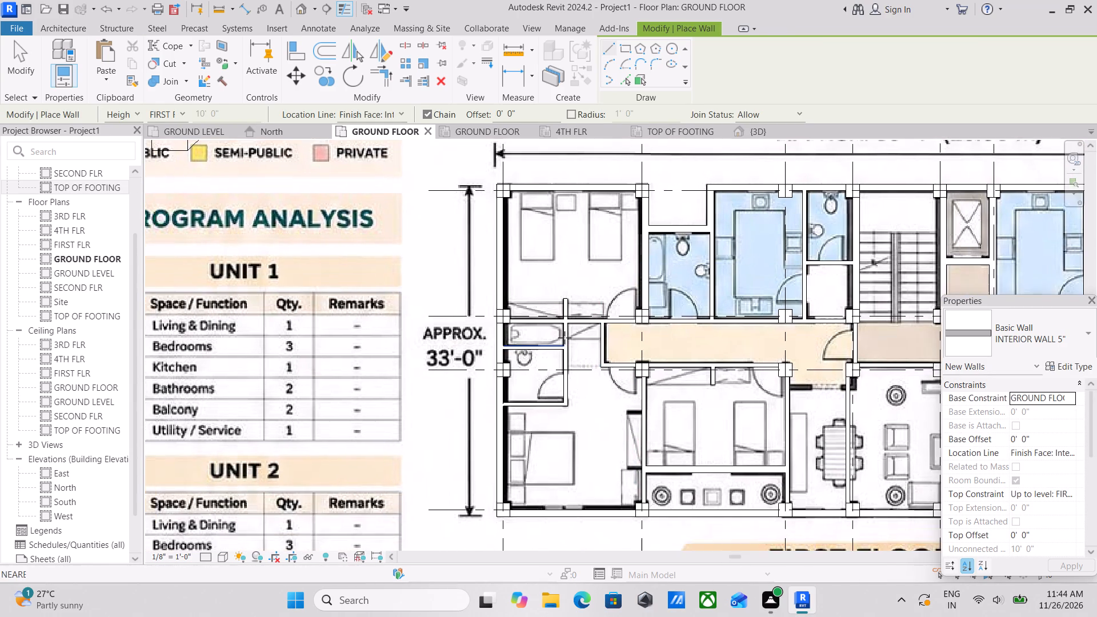
scroll(483, 439, up, 3)
scroll(633, 313, up, 3)
scroll(438, 360, up, 2)
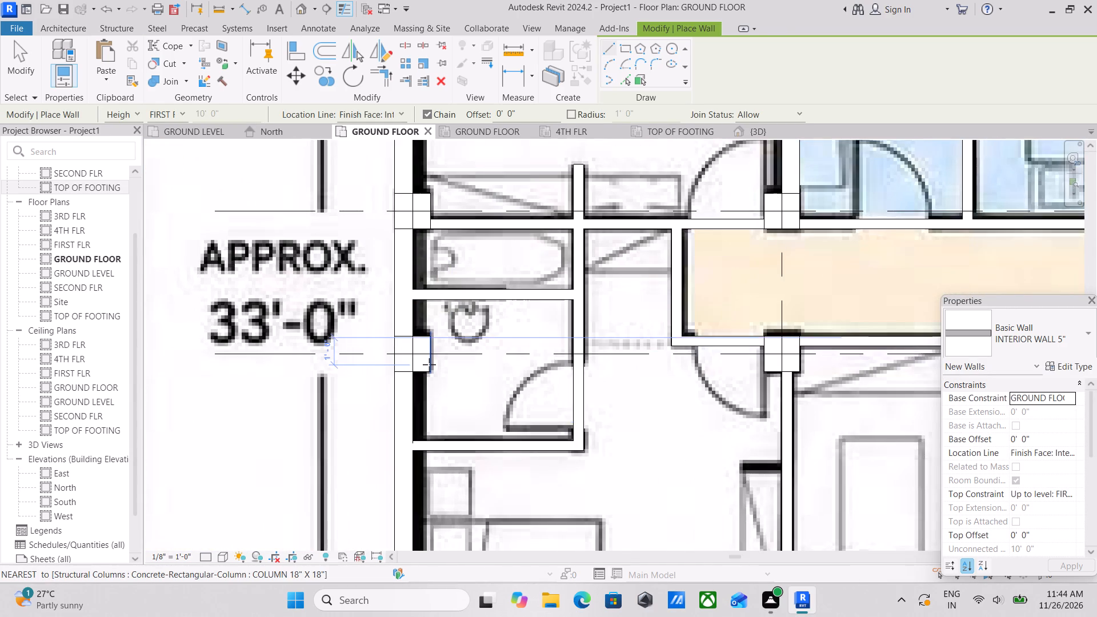
scroll(429, 364, down, 2)
scroll(614, 344, down, 3)
middle_drag(612, 360, 606, 457)
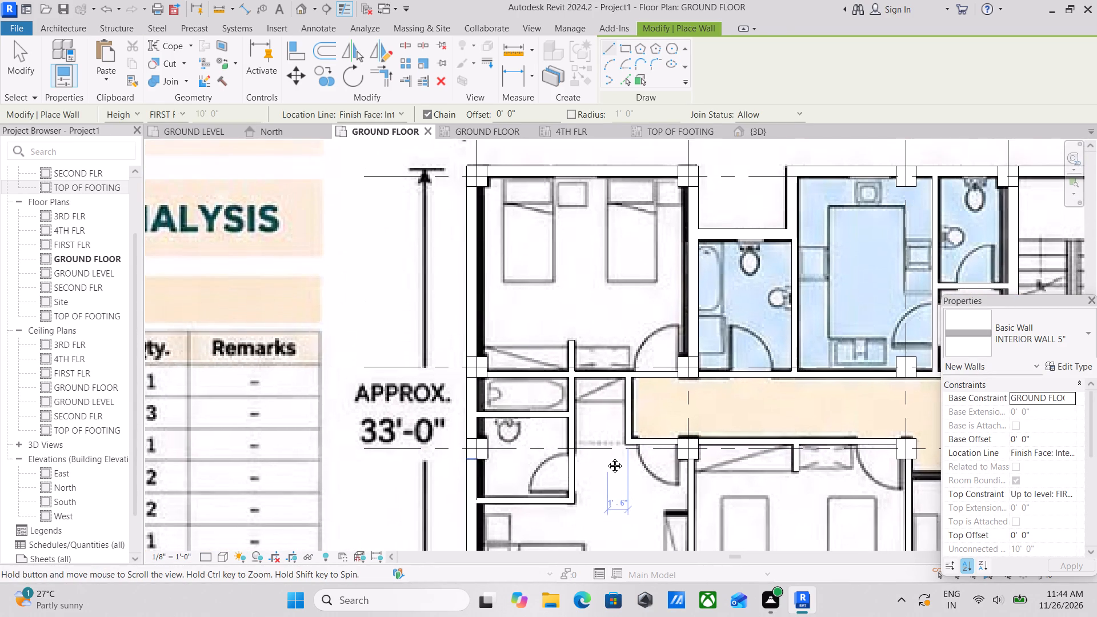
middle_drag(606, 457, 438, 284)
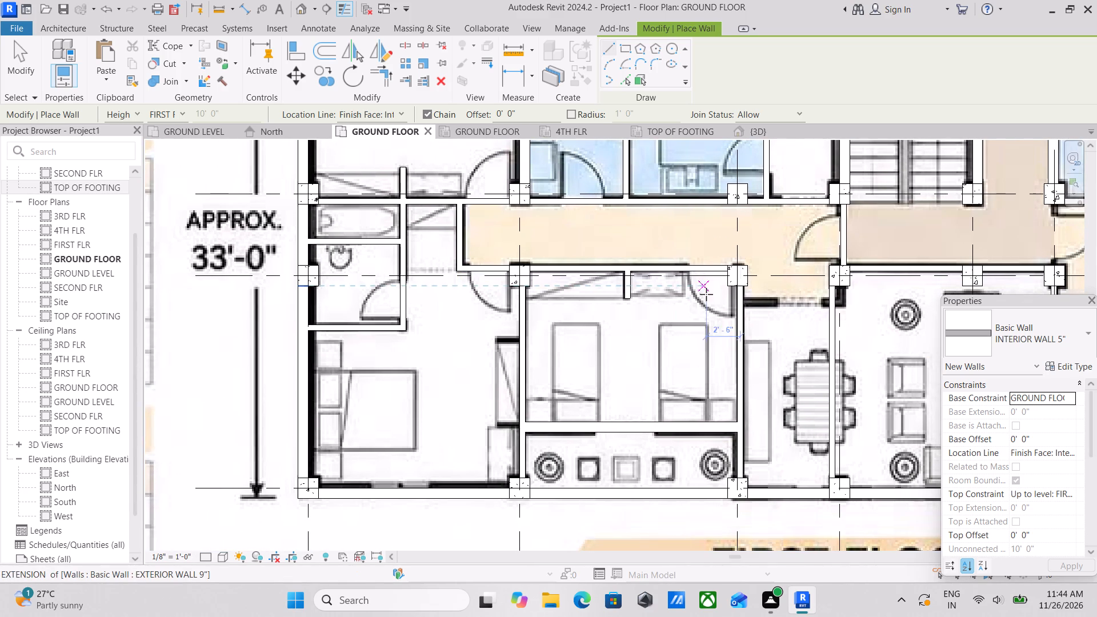
Draw a horizontal INTERIOR WALL 5" about 6'-6" long across the left unit's dining area entrance, between its two side walls.
middle_drag(706, 348, 563, 341)
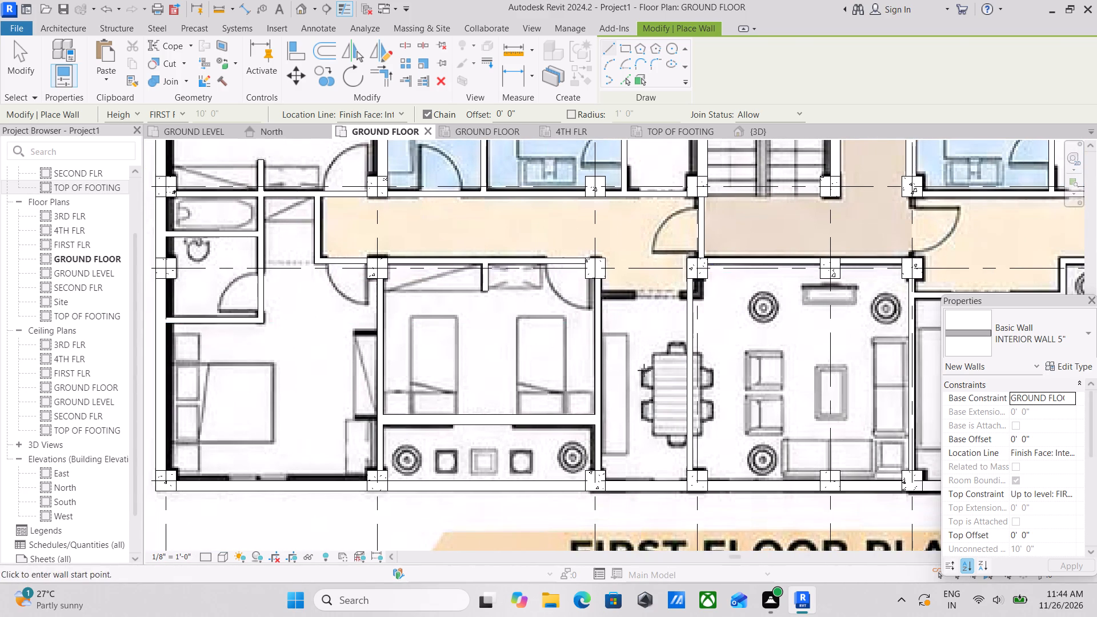
middle_drag(641, 370, 583, 392)
scroll(556, 324, up, 3)
scroll(637, 322, down, 2)
middle_drag(630, 324, 511, 331)
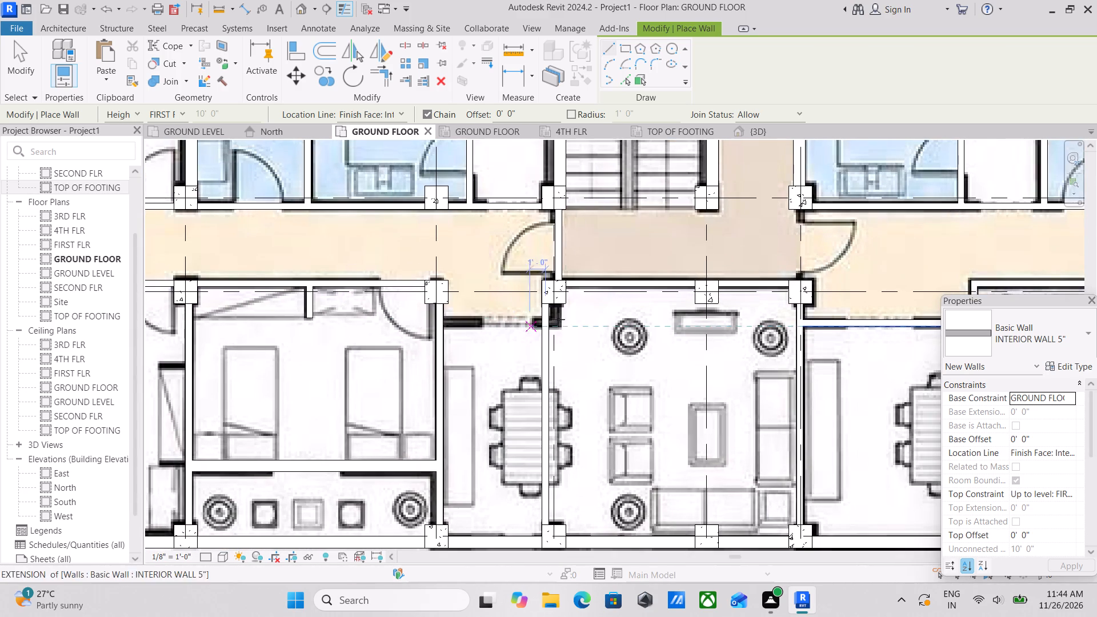
scroll(646, 318, down, 2)
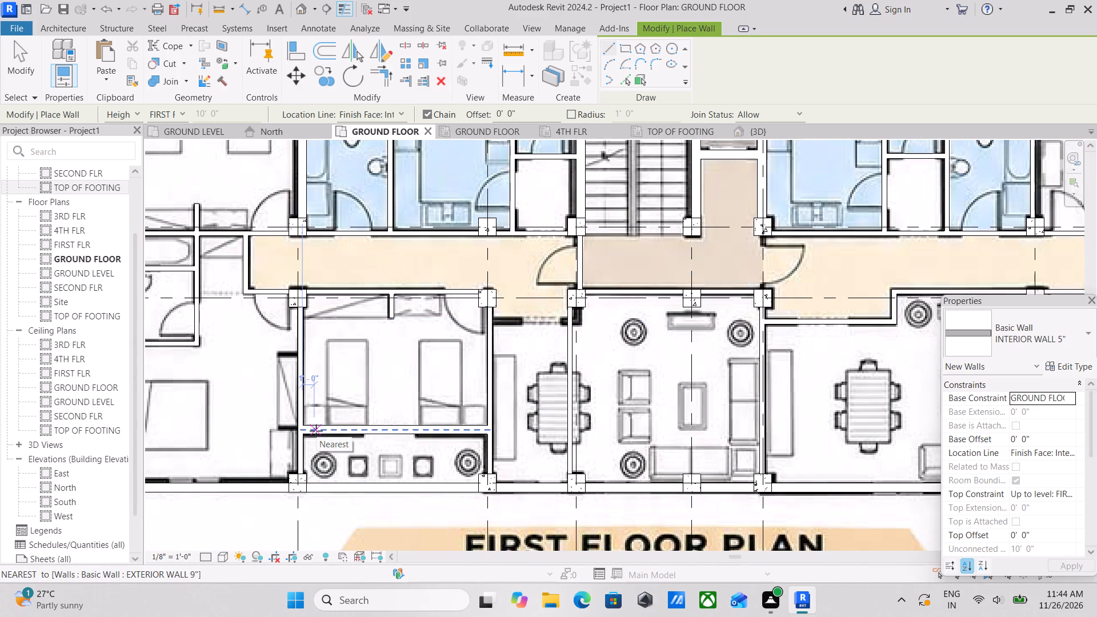
scroll(491, 339, up, 1)
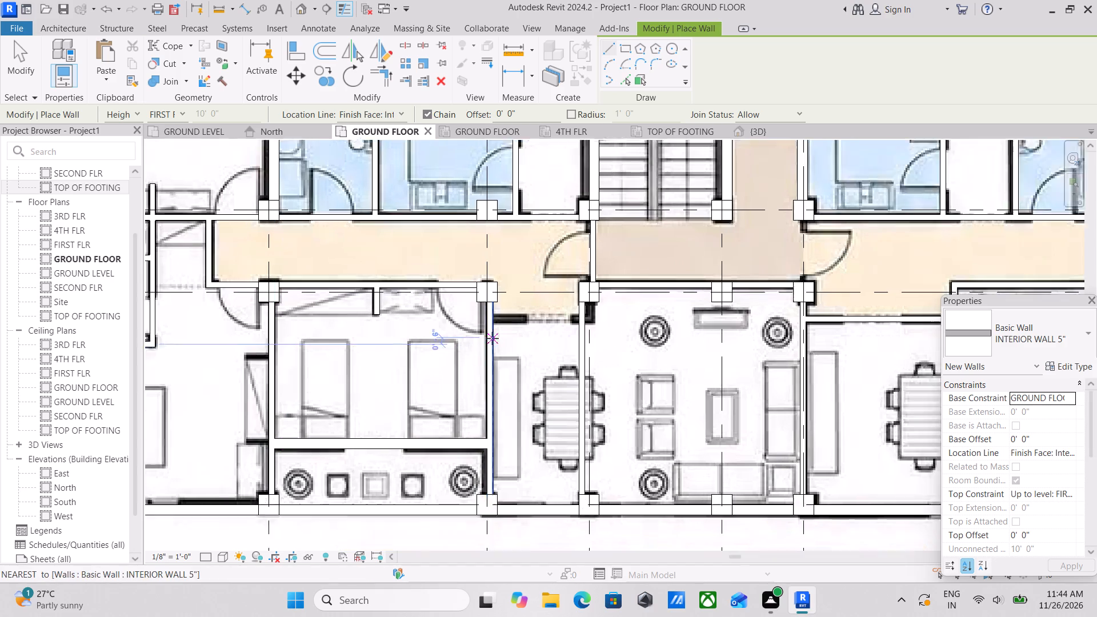
scroll(492, 338, up, 1)
middle_drag(540, 287, 528, 334)
scroll(497, 337, up, 2)
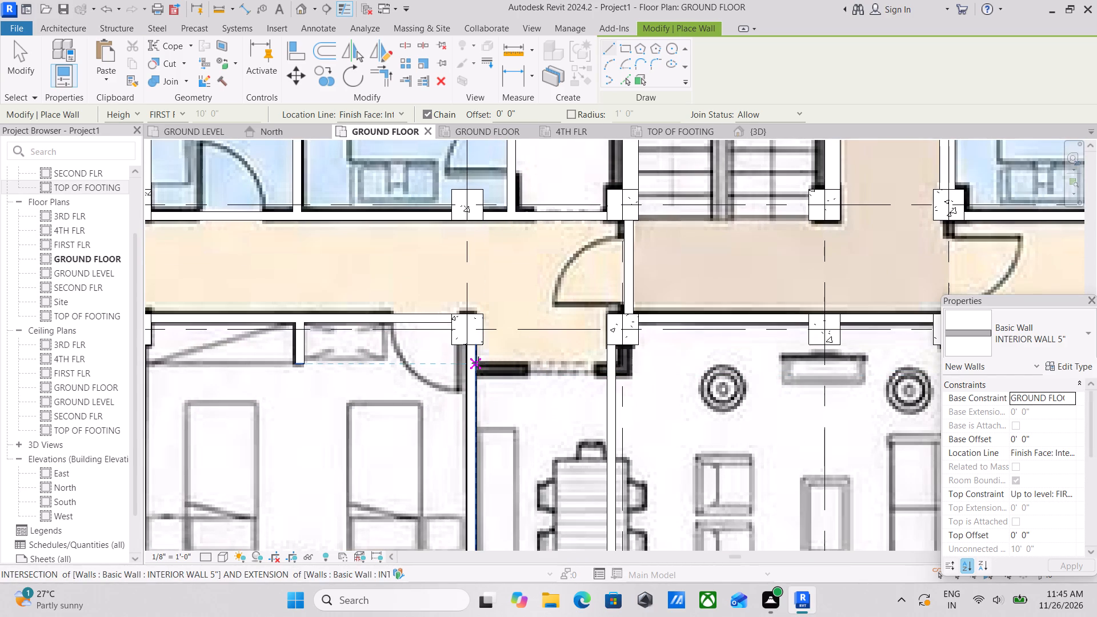
click(478, 363)
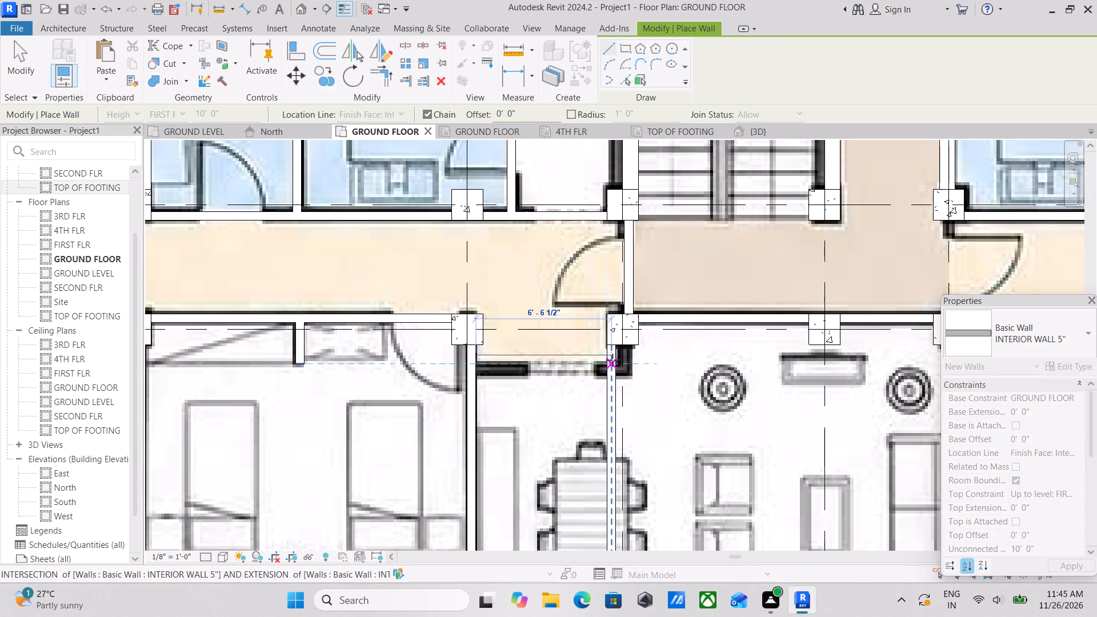
click(612, 360)
key(Escape)
scroll(630, 367, down, 2)
key(Escape)
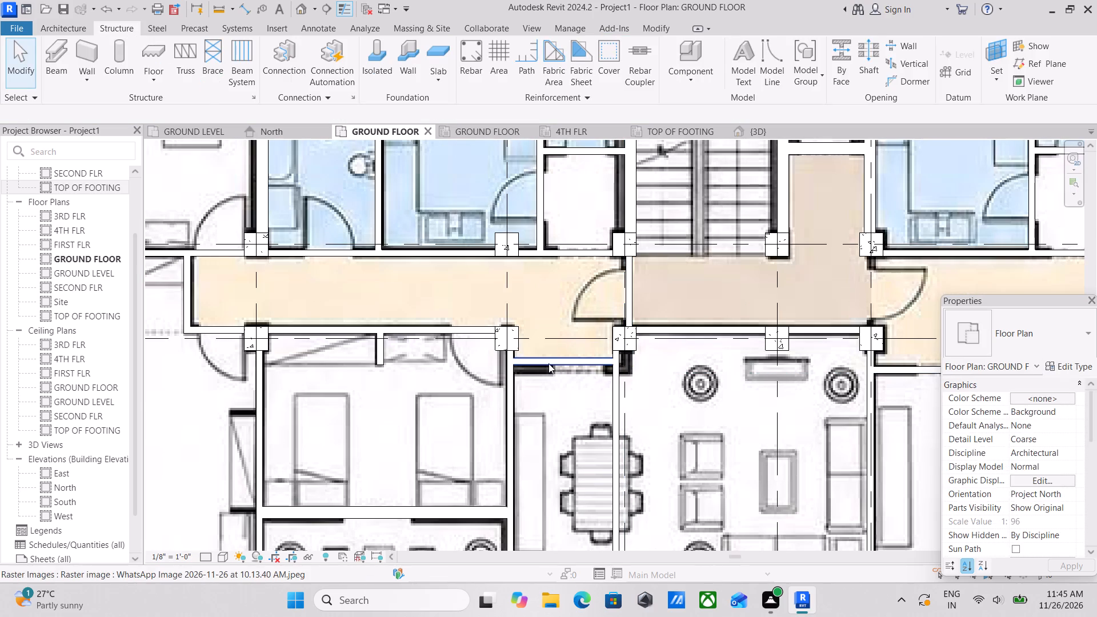
Nudge the left unit's dining entrance wall down three increments toward the plan's wall line.
click(548, 363)
key(Down)
key(Down)
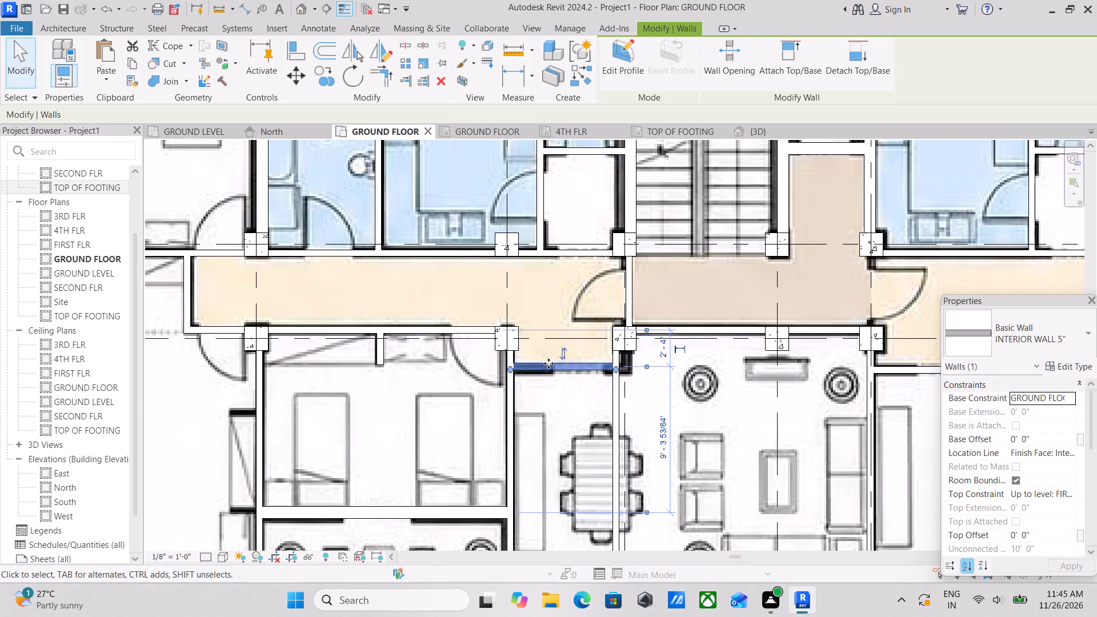
key(Down)
scroll(568, 362, down, 2)
key(Escape)
Review the walls of both units and the staircase core against the whole reference floor plan.
scroll(645, 351, down, 2)
middle_drag(648, 355, 522, 336)
middle_drag(692, 326, 485, 324)
middle_drag(691, 336, 658, 335)
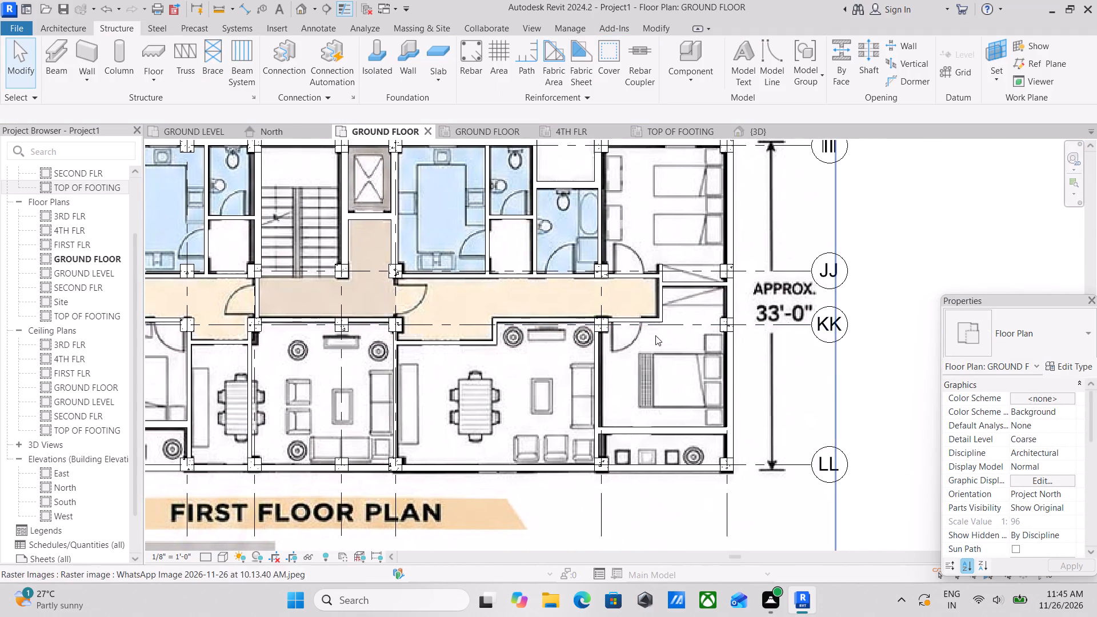
scroll(690, 270, up, 1)
middle_drag(691, 271, 708, 299)
middle_drag(617, 347, 627, 378)
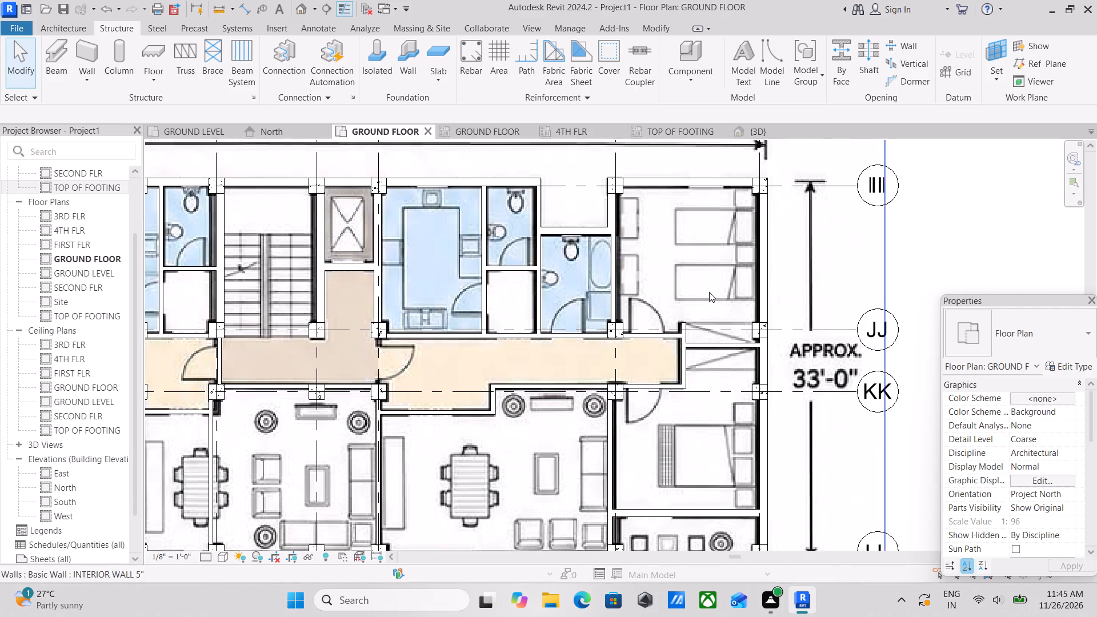
middle_drag(709, 292, 772, 356)
scroll(618, 233, up, 1)
scroll(586, 253, down, 3)
middle_drag(468, 295, 702, 294)
scroll(666, 358, up, 1)
scroll(664, 359, down, 2)
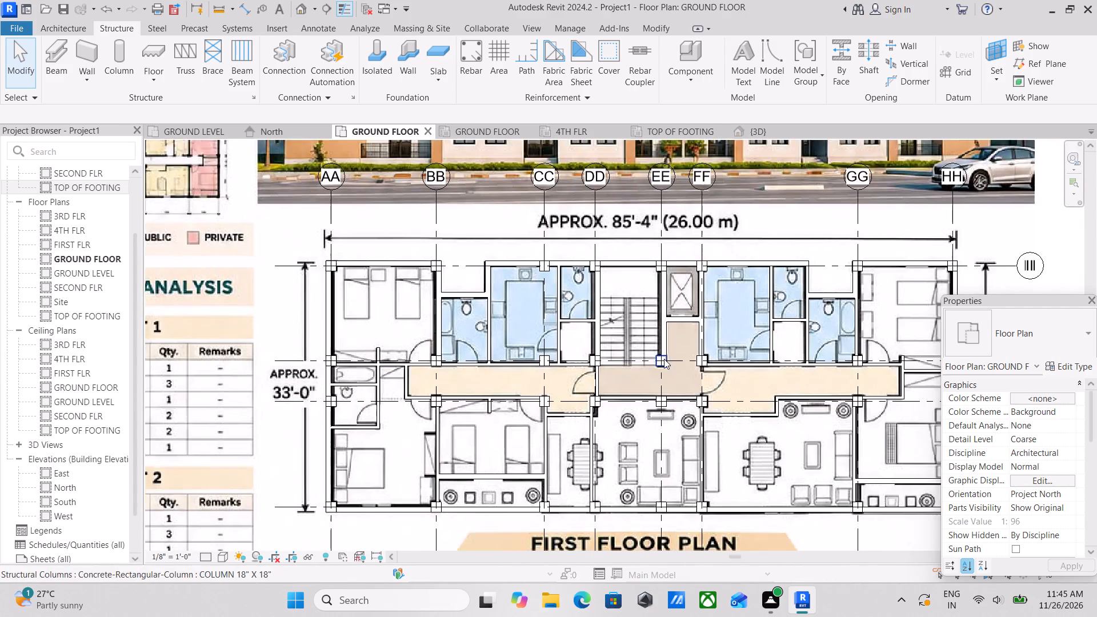
middle_drag(664, 359, 612, 316)
scroll(654, 290, down, 2)
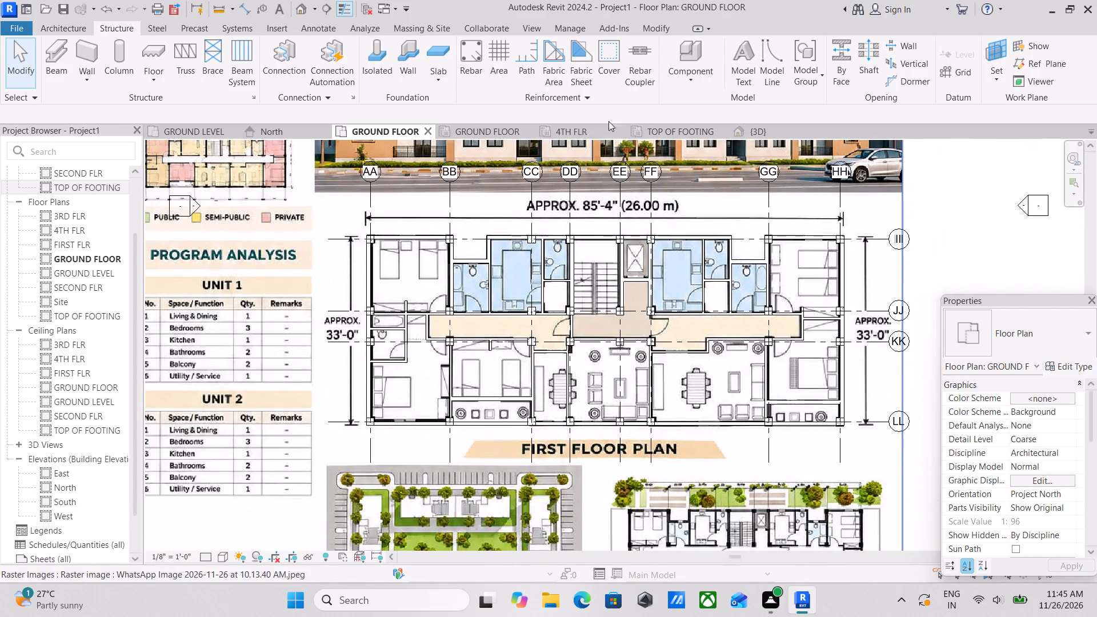
Show the building in the 3D view from the top-left-front corner with the Realistic visual style.
click(736, 129)
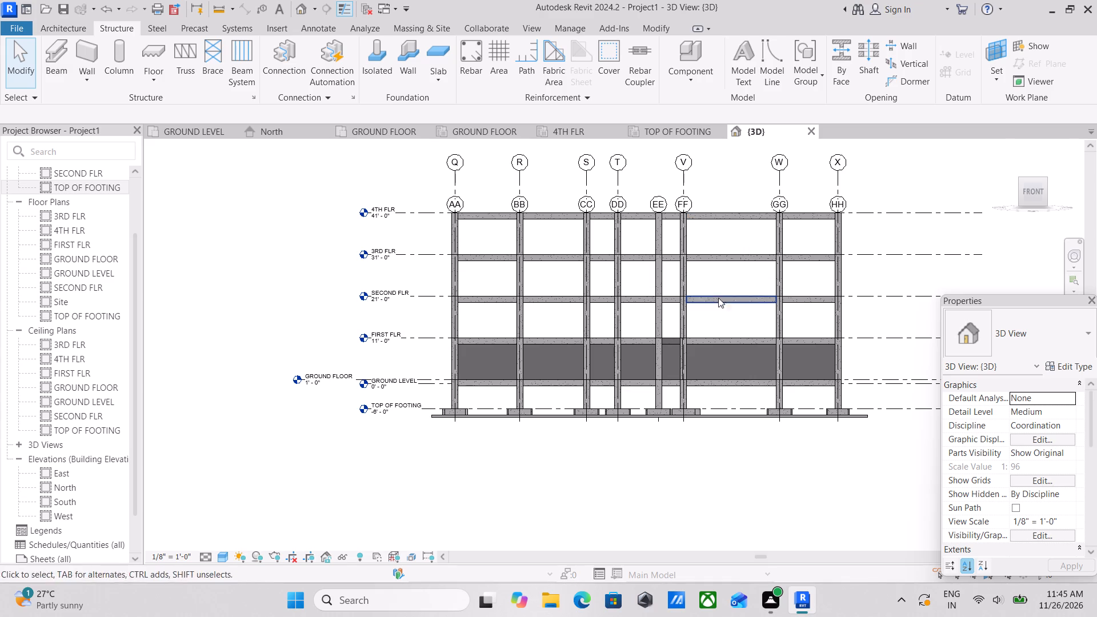
click(1019, 178)
scroll(689, 465, up, 4)
scroll(626, 502, up, 3)
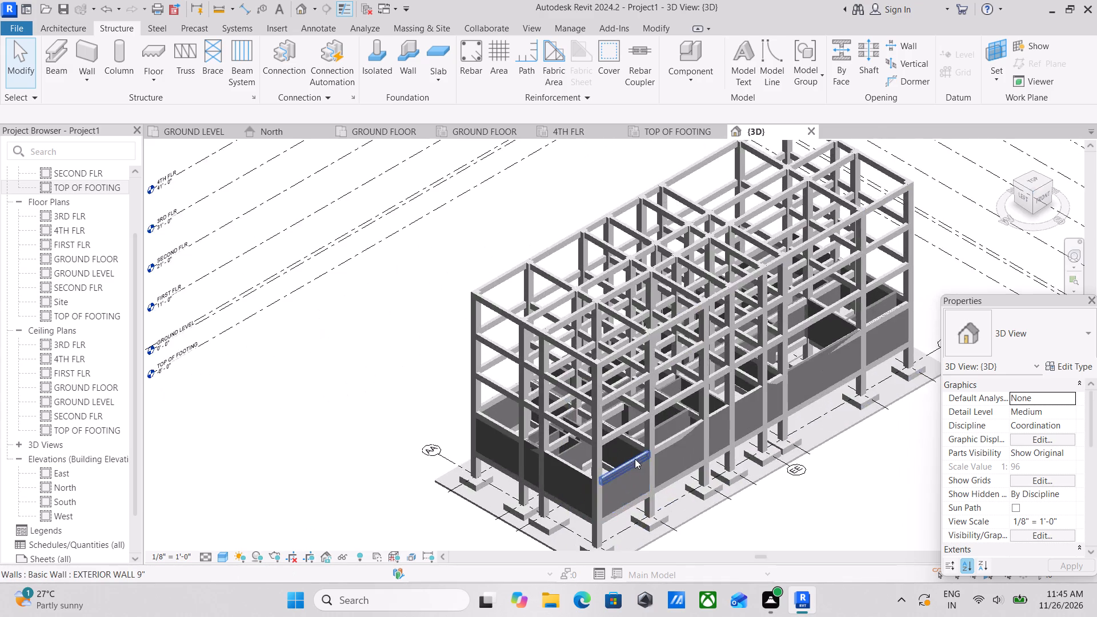
scroll(635, 459, up, 2)
middle_drag(770, 434, 676, 403)
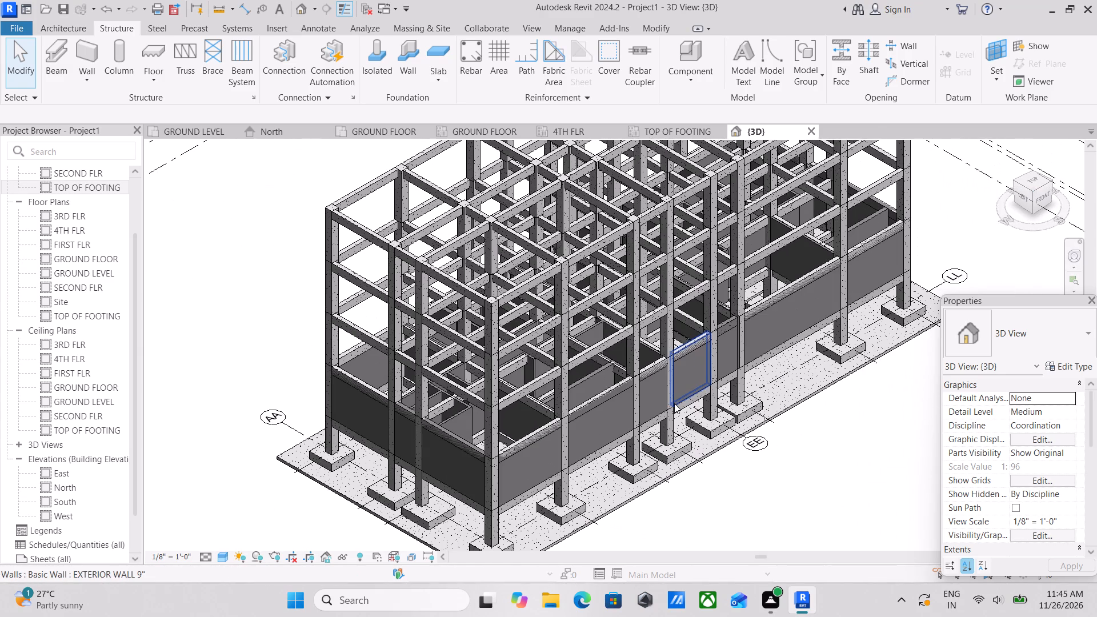
scroll(499, 455, up, 2)
middle_drag(515, 428, 532, 400)
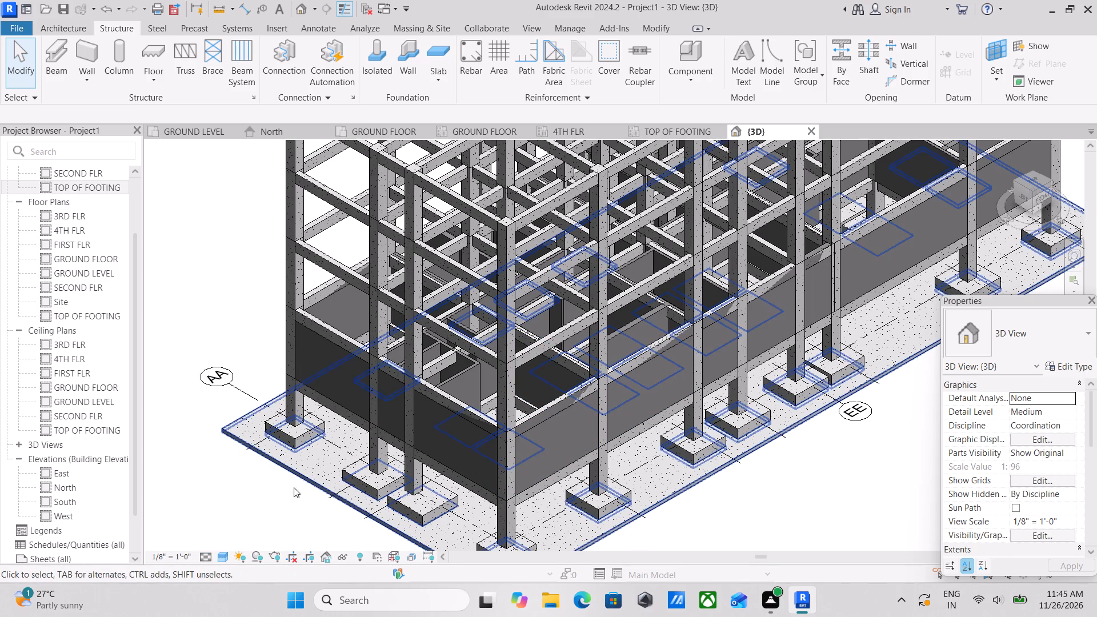
click(219, 554)
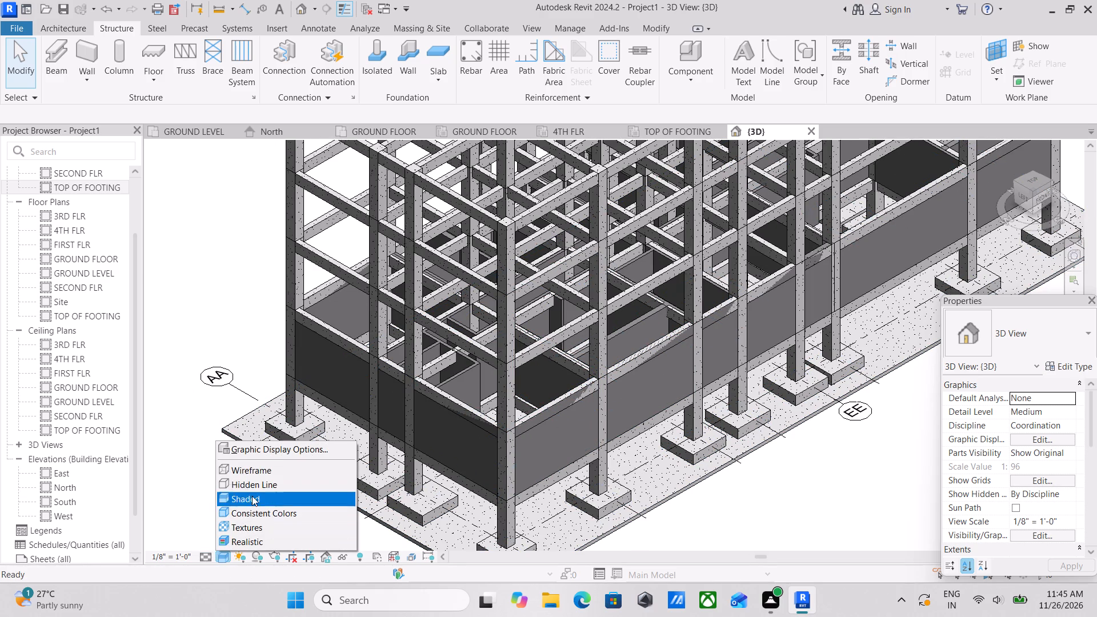
click(254, 539)
Examine in 3D how the tops of the ground-floor walls meet the first-floor beams around the building's front corner.
scroll(469, 425, up, 2)
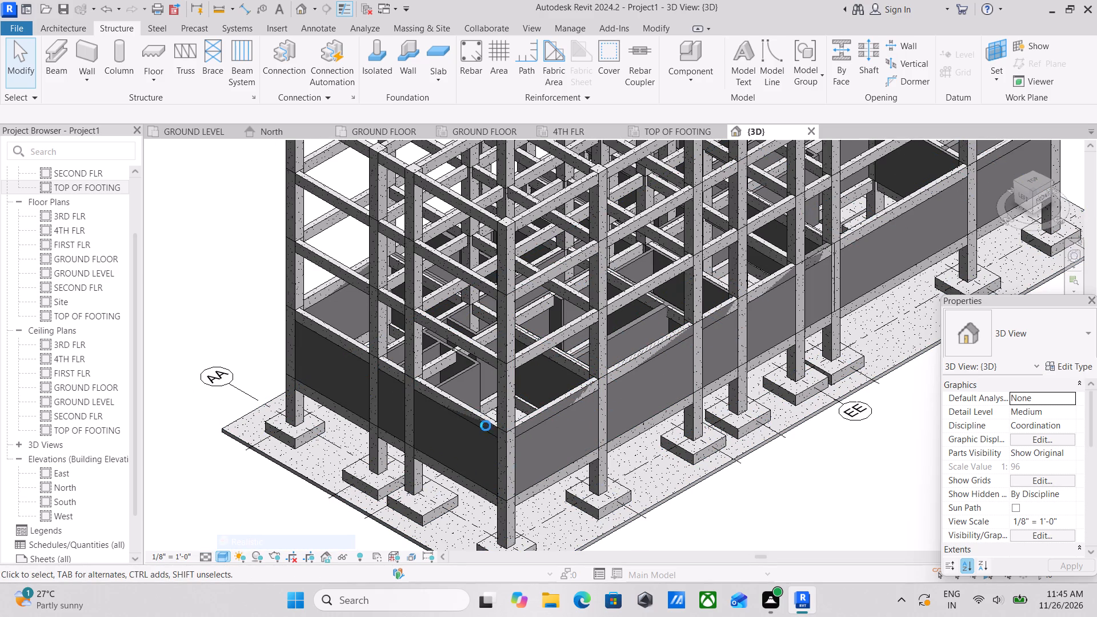
scroll(494, 431, up, 2)
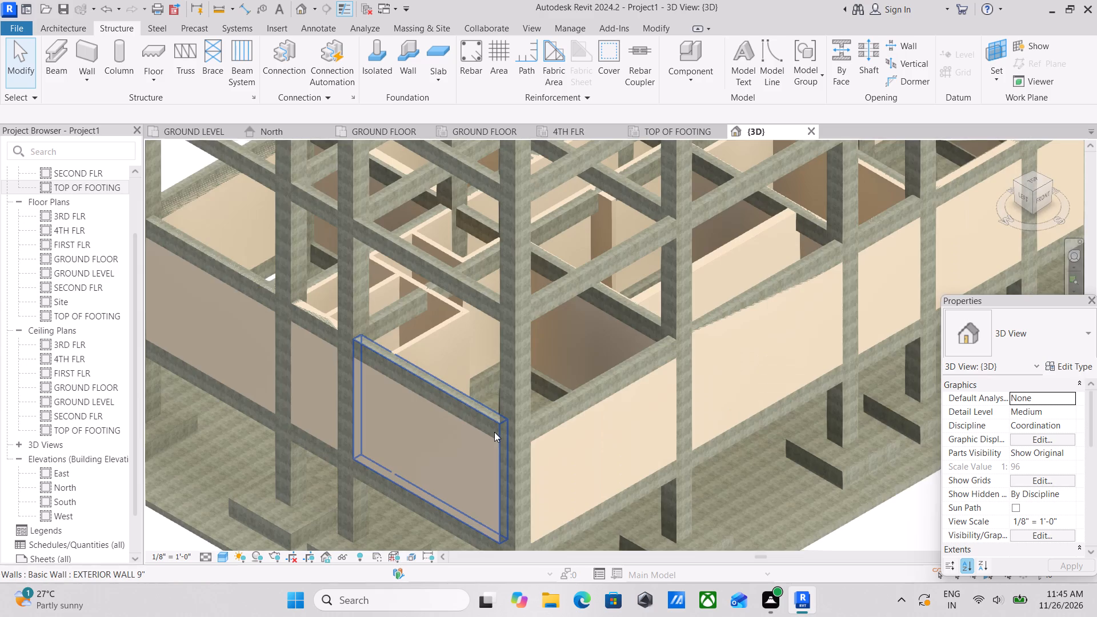
scroll(494, 432, down, 3)
scroll(649, 415, down, 2)
middle_drag(650, 416, 644, 436)
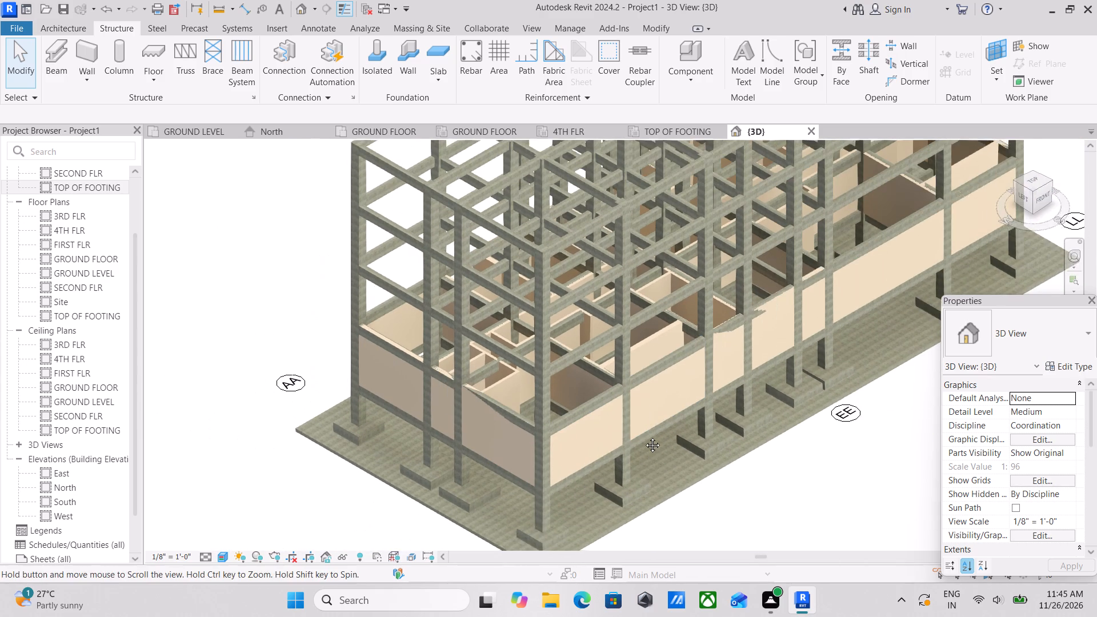
middle_drag(644, 436, 601, 477)
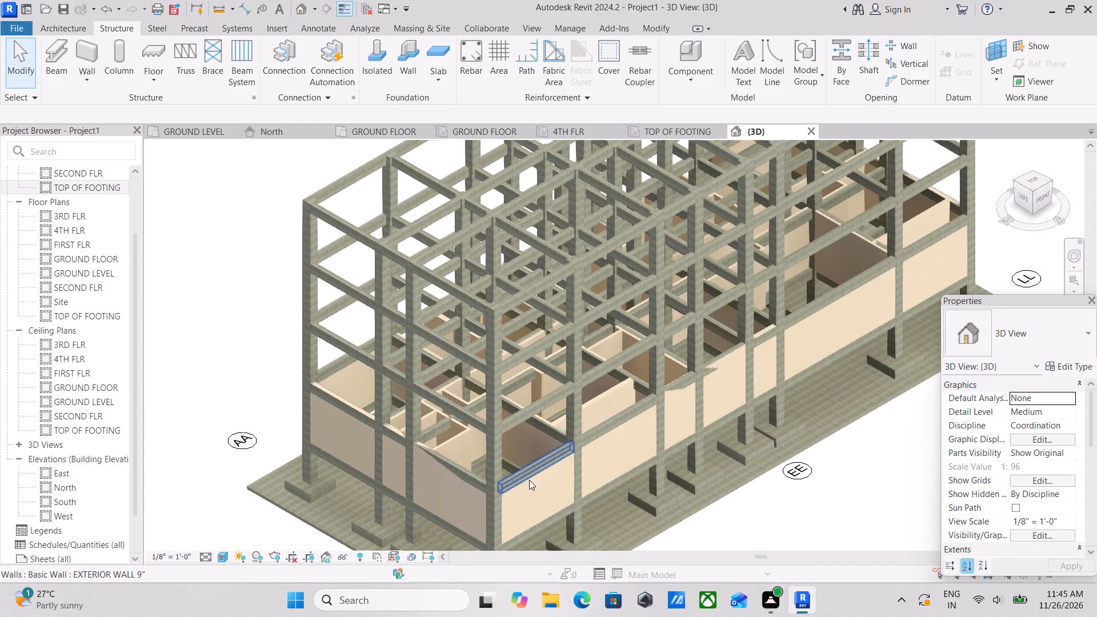
scroll(541, 492, up, 8)
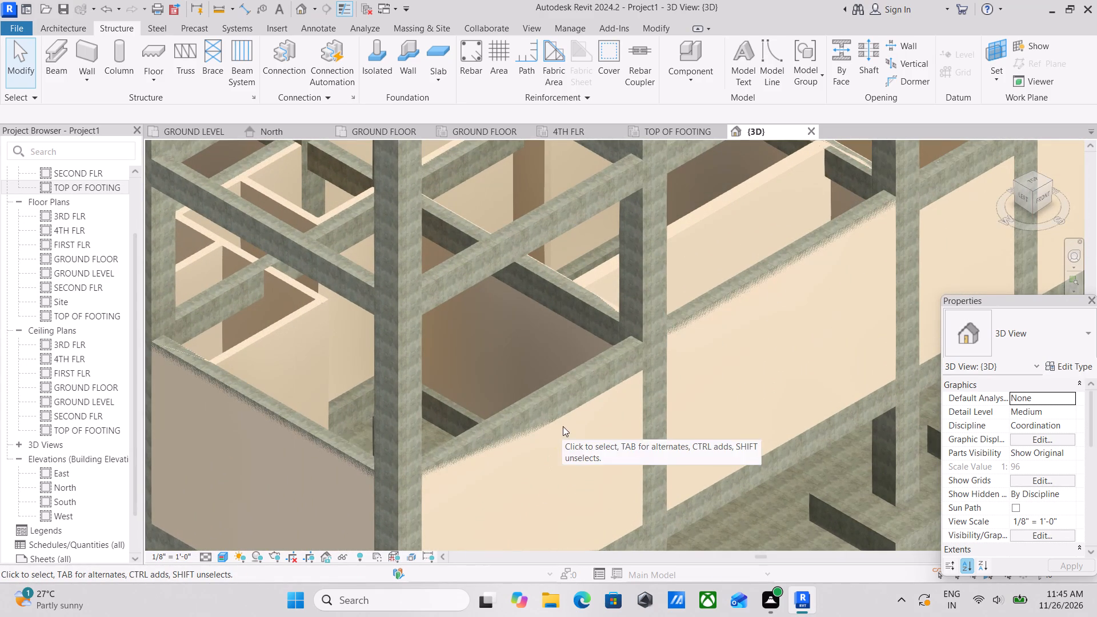
scroll(466, 467, up, 1)
middle_drag(466, 467, 668, 354)
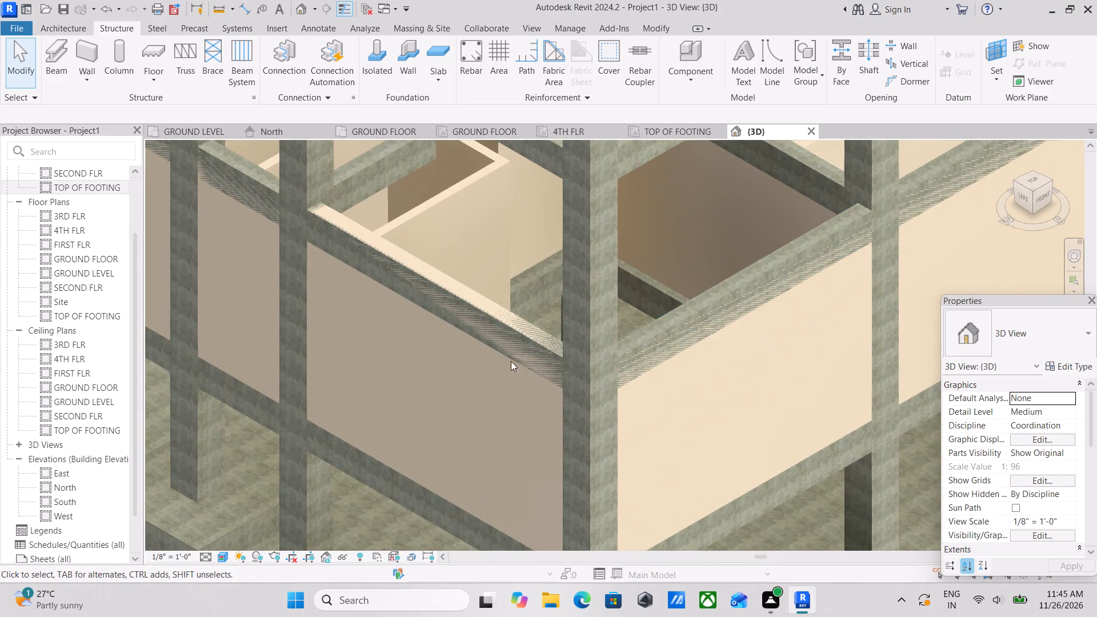
scroll(444, 342, down, 5)
middle_drag(444, 343, 491, 390)
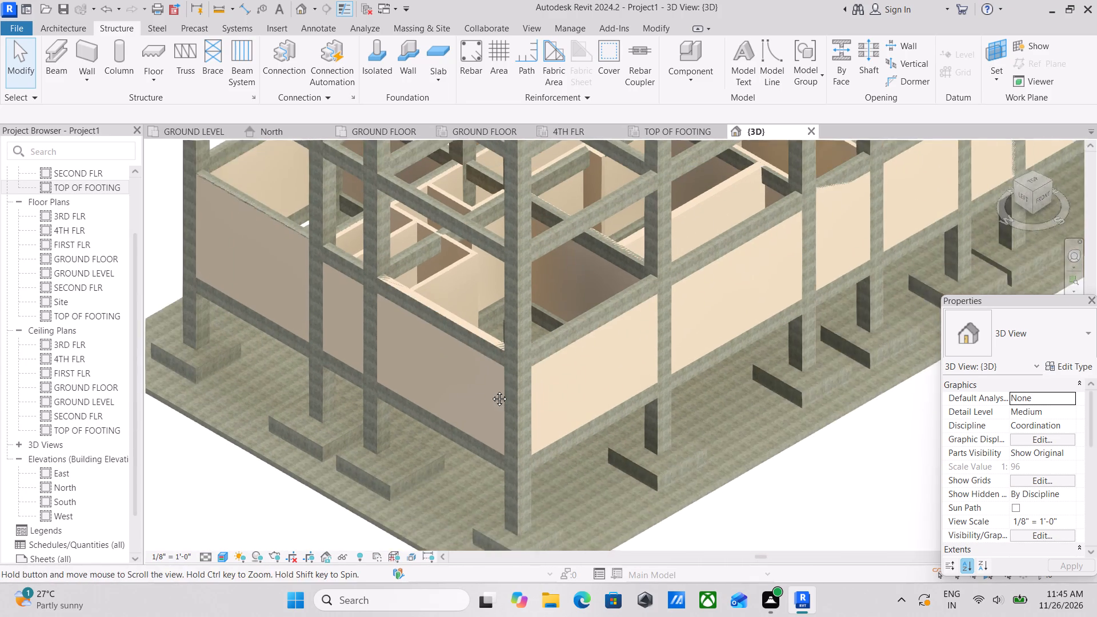
middle_drag(491, 390, 559, 402)
scroll(446, 331, down, 2)
middle_drag(441, 331, 322, 327)
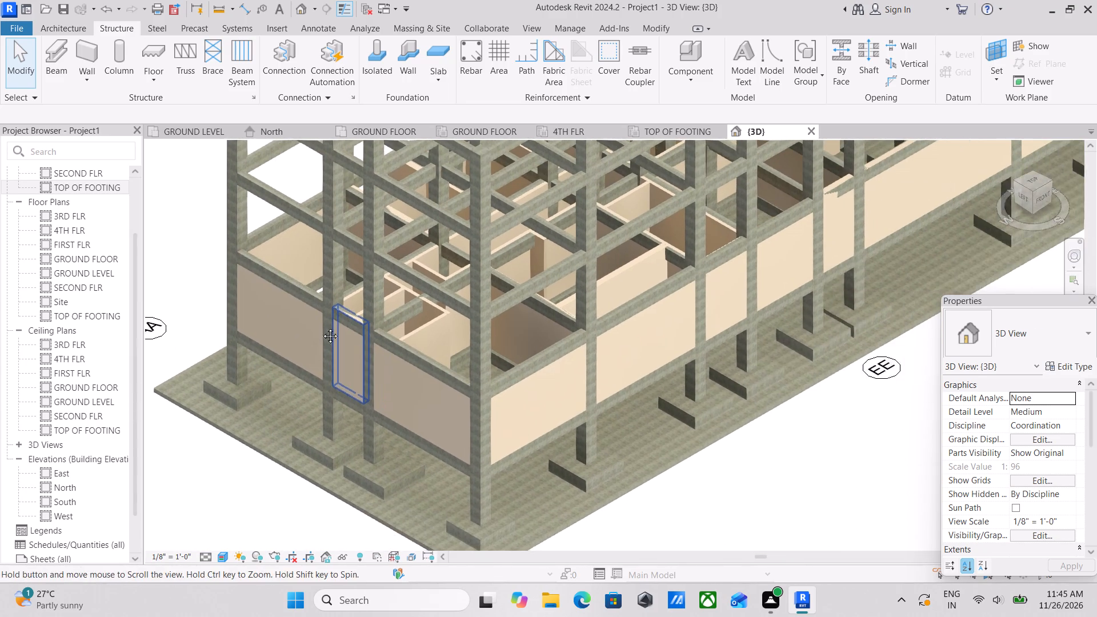
middle_drag(322, 327, 320, 327)
Set the Top Offset of all EXTERIOR WALL 9" instances to -1' 6".
scroll(434, 460, up, 4)
scroll(513, 493, up, 4)
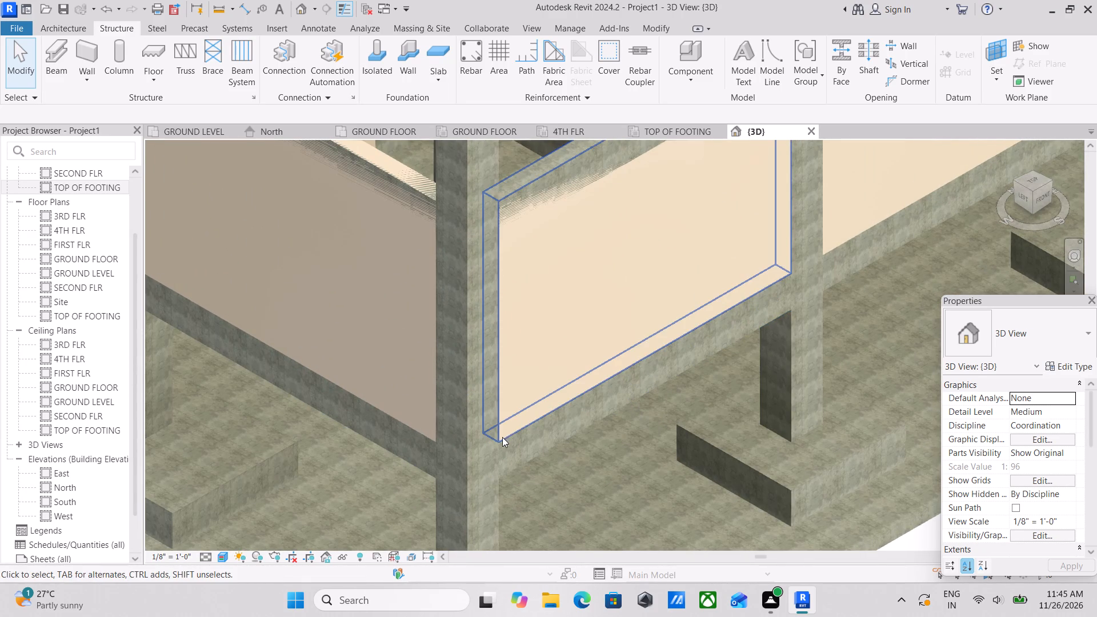
click(502, 437)
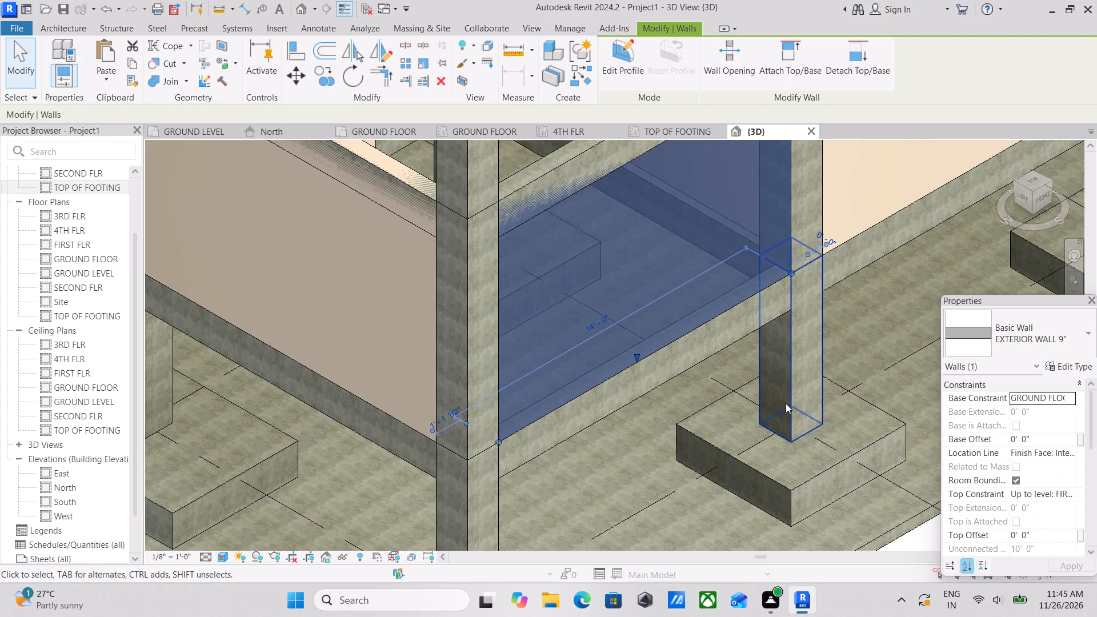
text(SA)
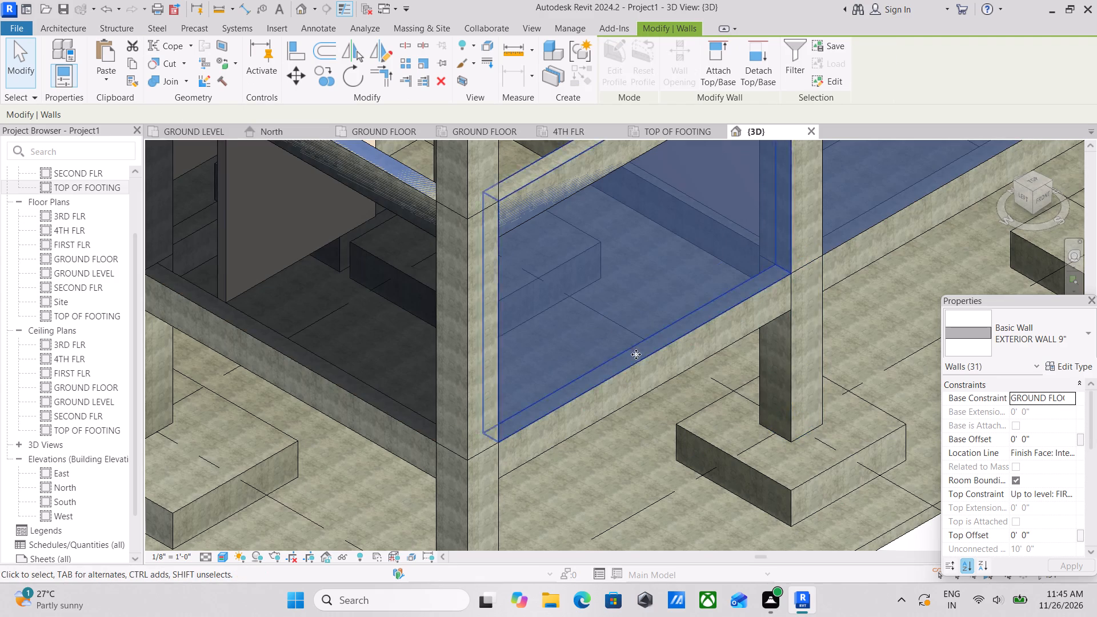
scroll(611, 349, down, 3)
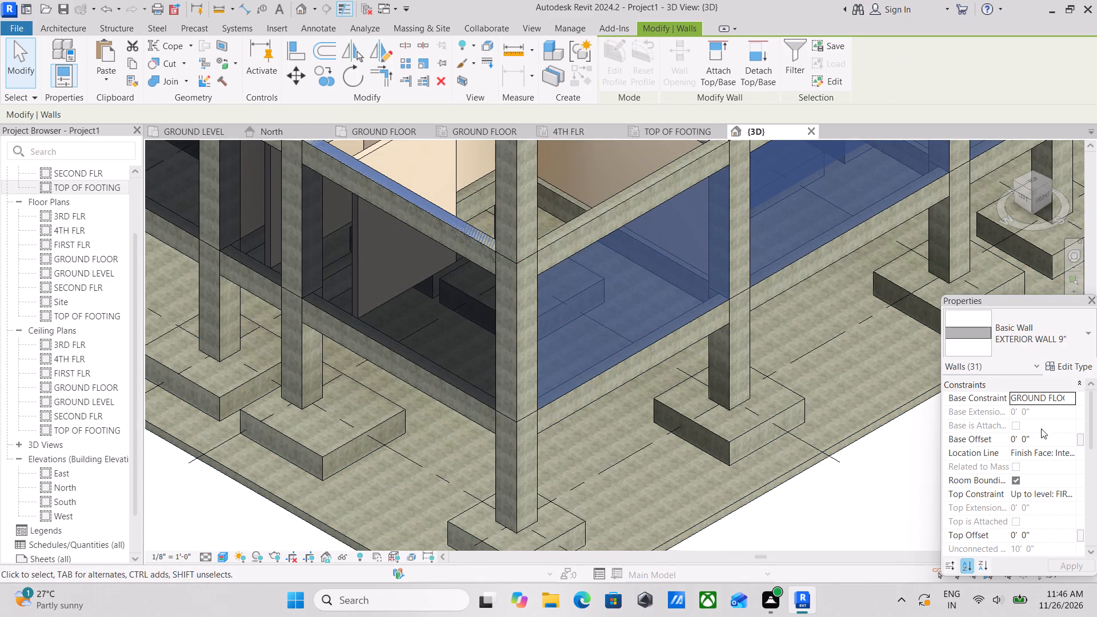
scroll(1027, 440, down, 1)
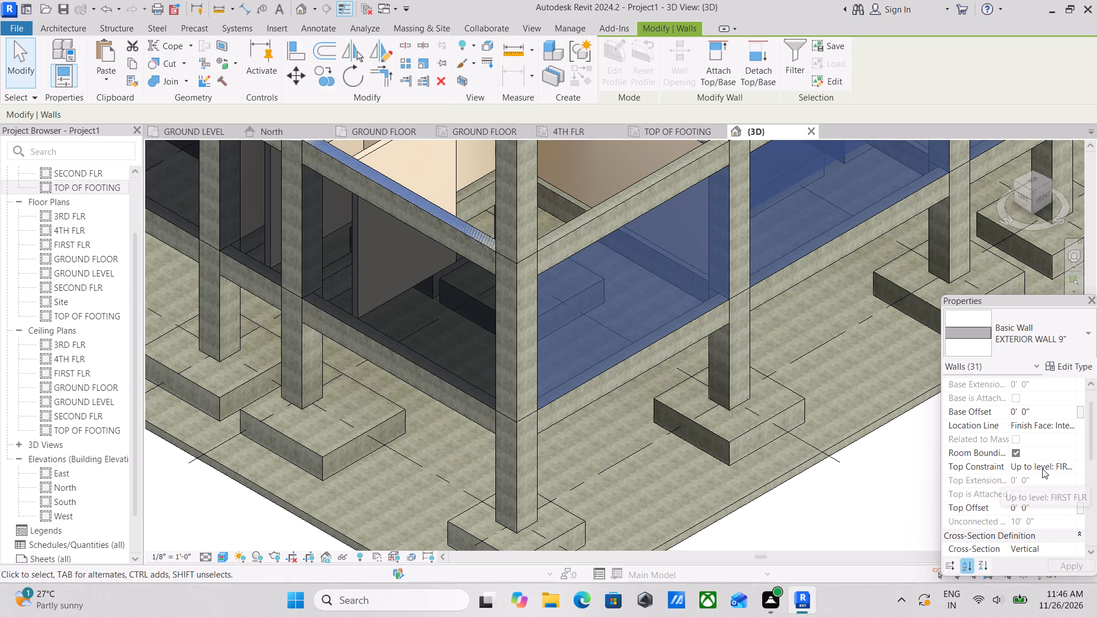
click(1048, 507)
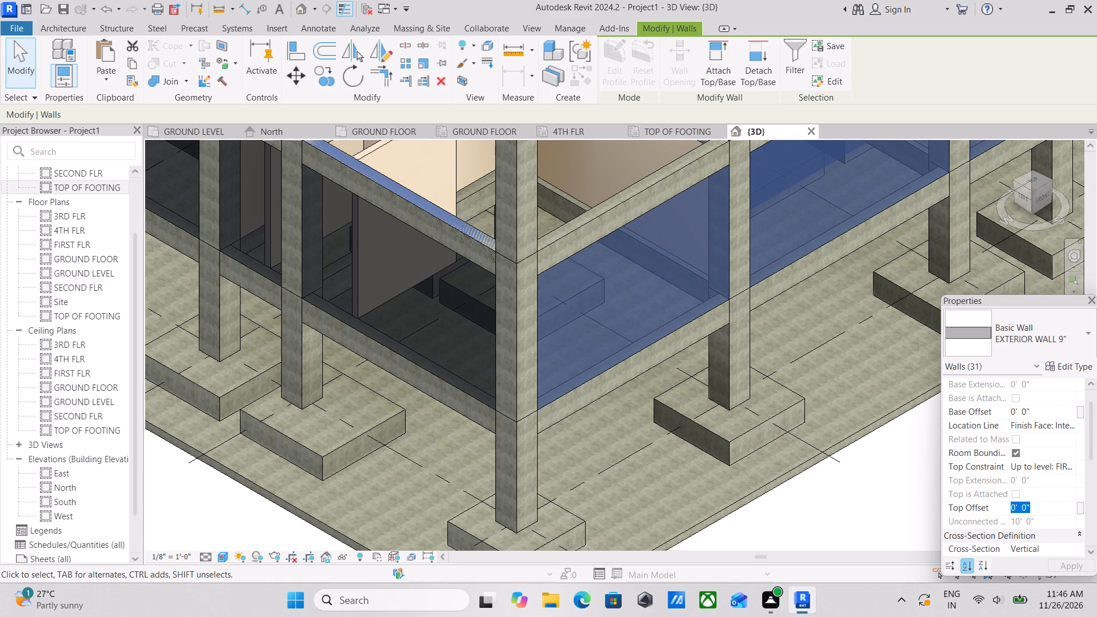
text(-1'6)
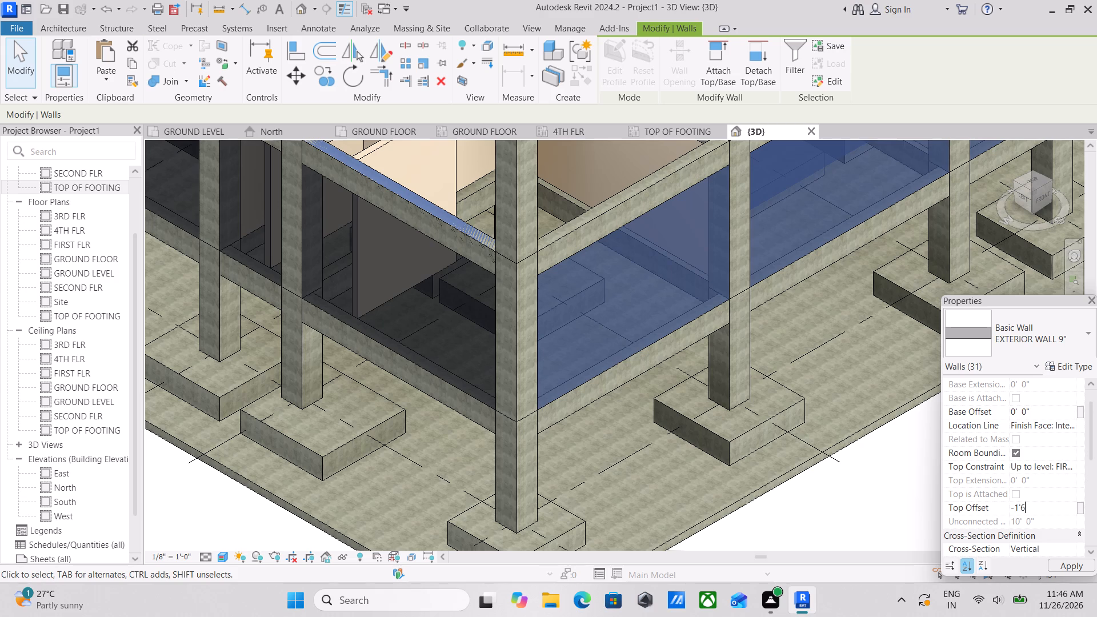
key(shift+quotedbl)
key(Return)
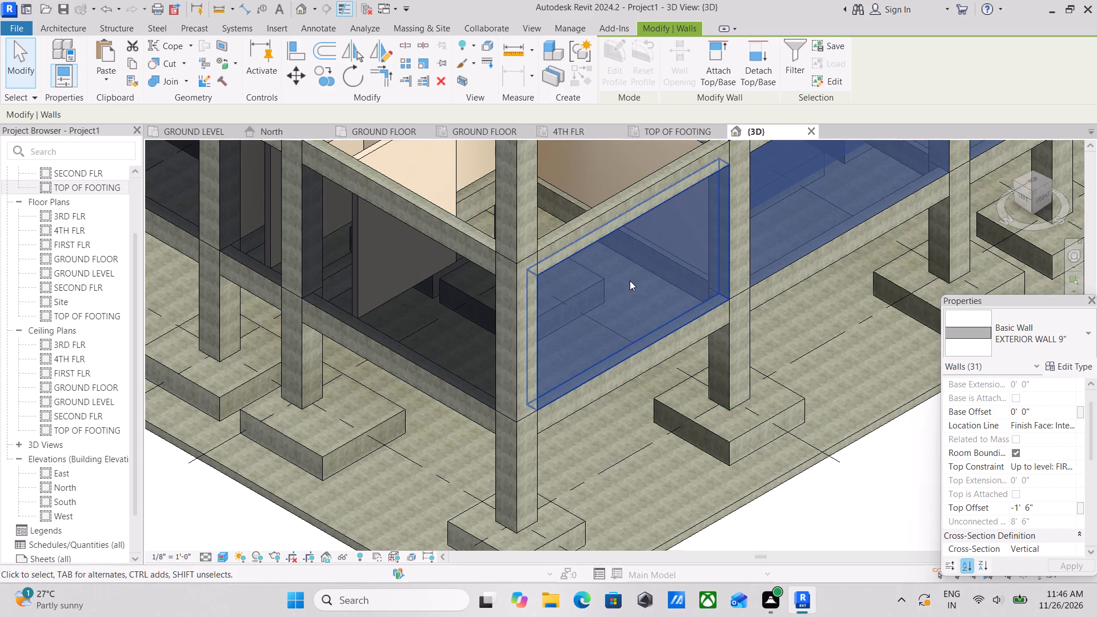
Check the exterior walls against the underside of the first-floor beams along the front and side facades.
scroll(652, 270, down, 2)
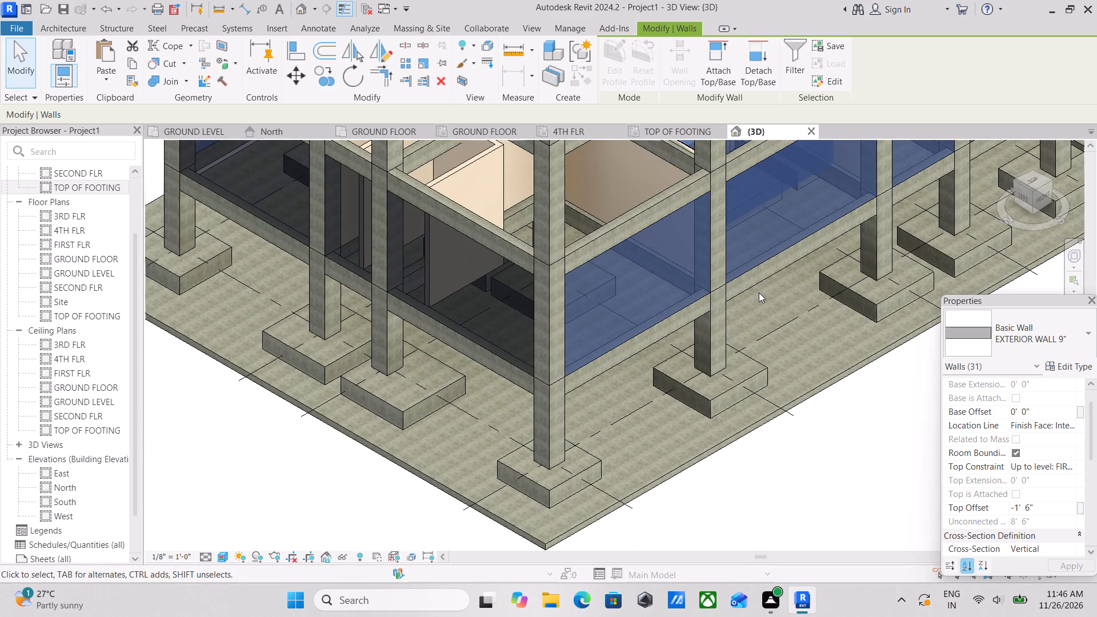
scroll(580, 285, up, 2)
middle_drag(564, 286, 564, 313)
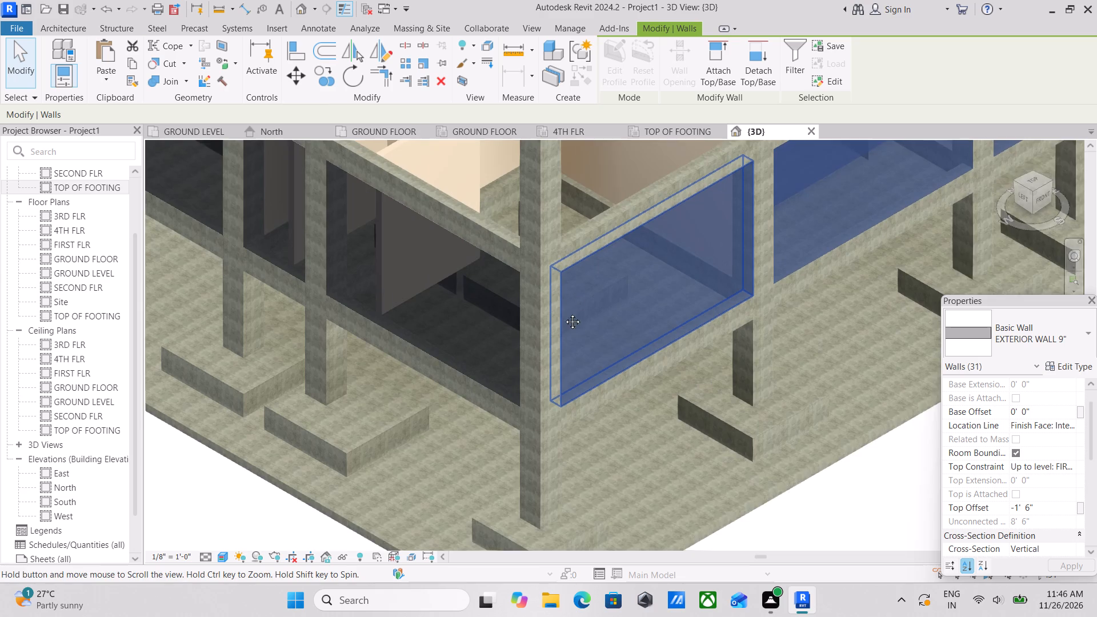
middle_drag(564, 313, 565, 345)
scroll(770, 306, down, 1)
middle_drag(759, 306, 690, 427)
scroll(822, 243, down, 2)
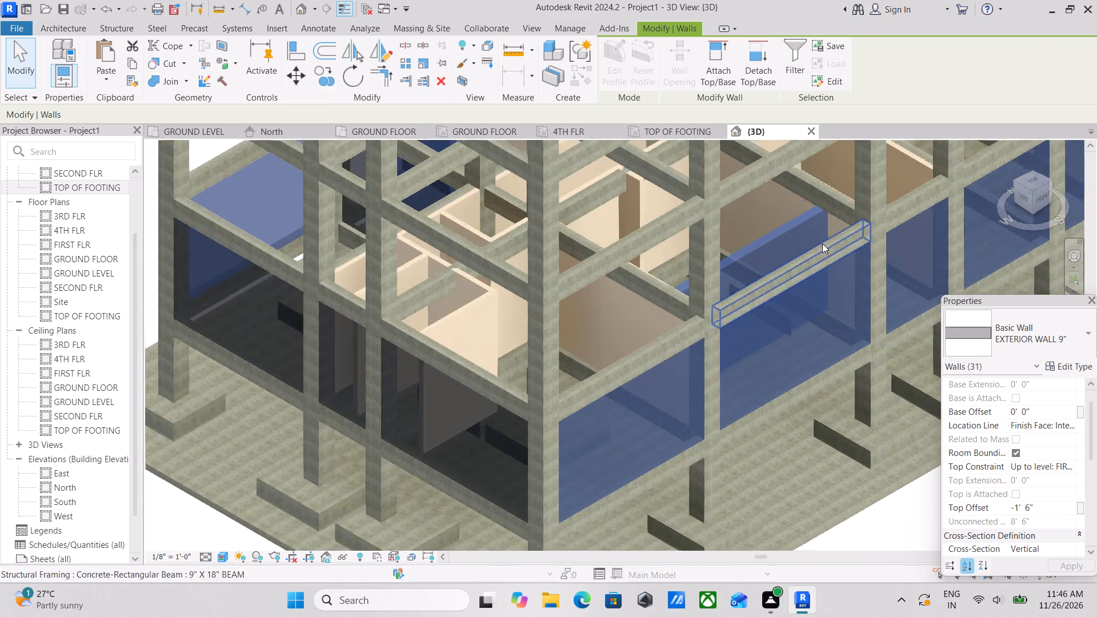
scroll(822, 243, down, 1)
key(Escape)
middle_drag(778, 301, 756, 344)
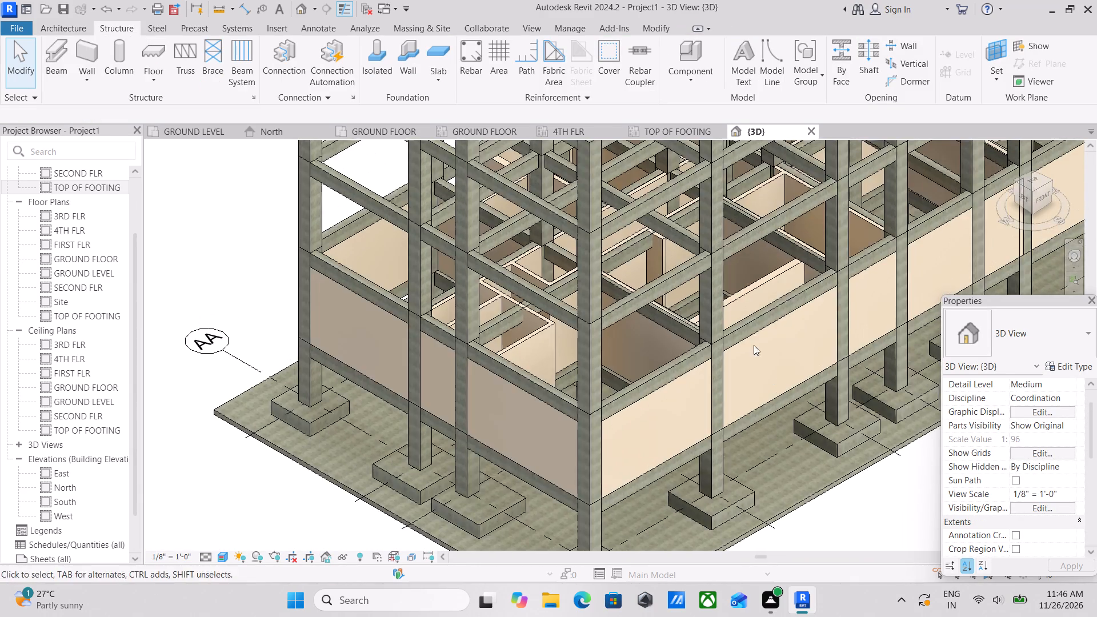
scroll(743, 319, up, 1)
scroll(681, 308, down, 2)
Set the Top Offset of all INTERIOR WALL 5" instances to -1' 6".
middle_drag(676, 308, 738, 252)
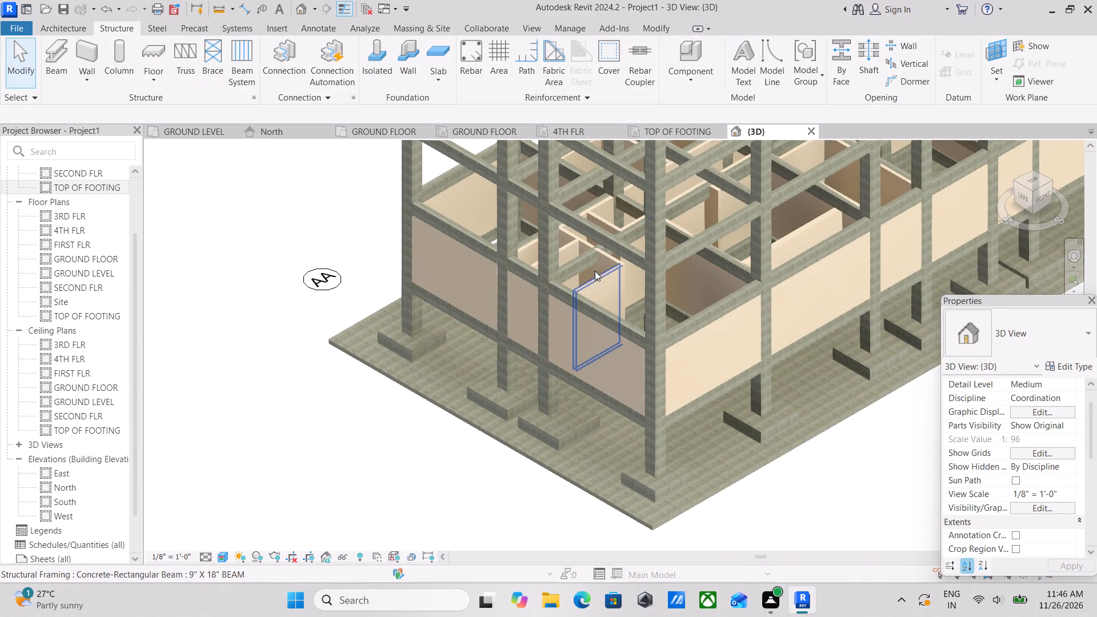
click(605, 274)
text(SA)
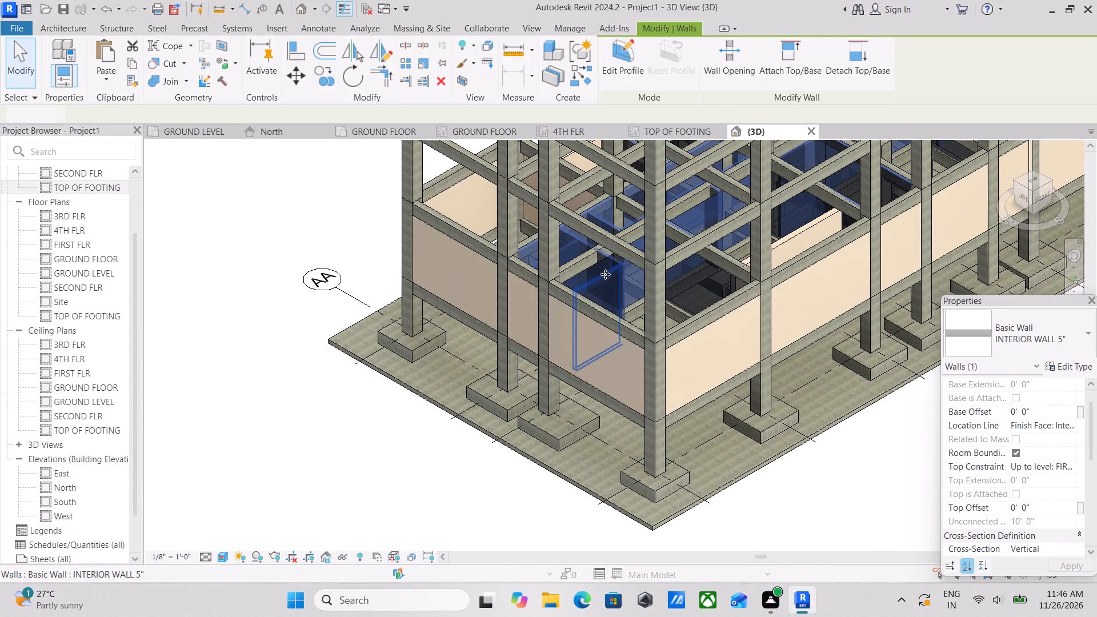
scroll(1038, 520, down, 1)
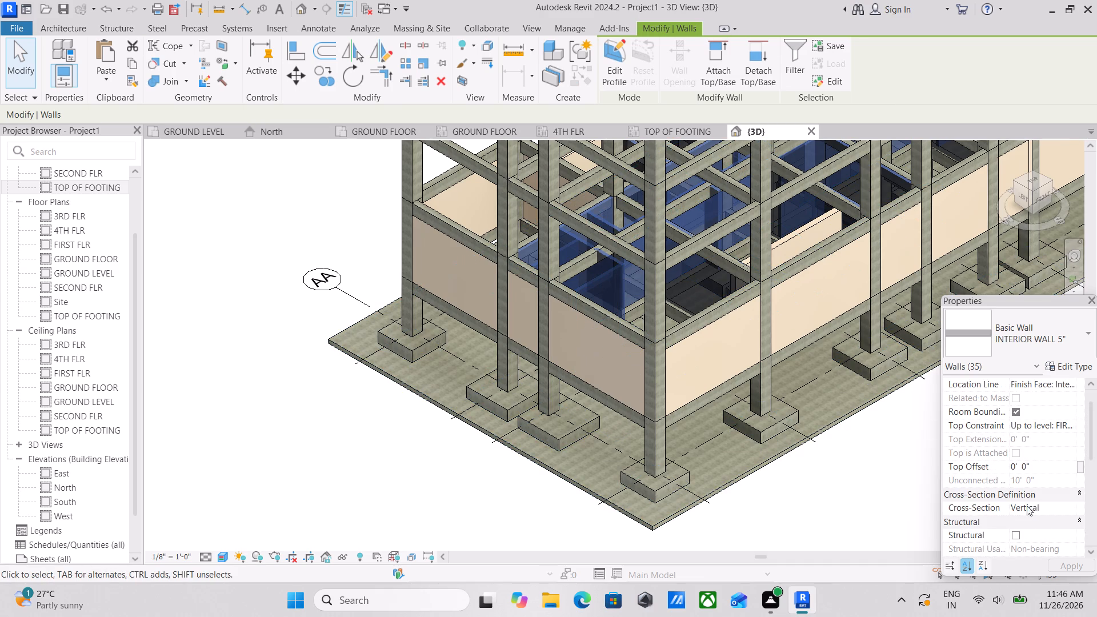
scroll(1027, 438, down, 1)
scroll(1027, 438, up, 1)
scroll(1027, 438, down, 1)
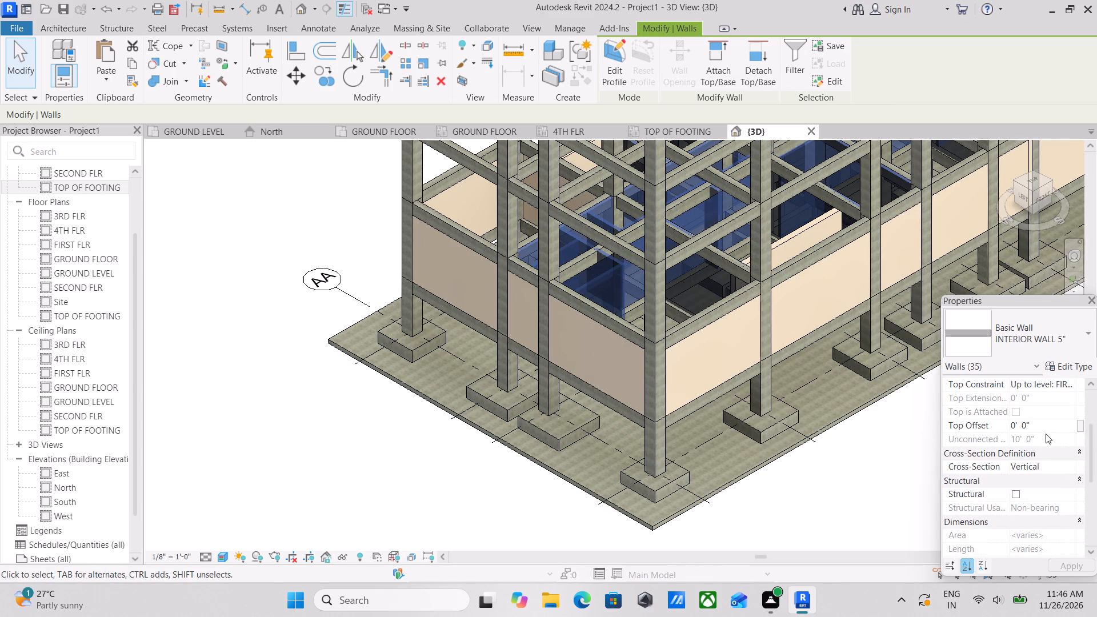
scroll(1037, 454, down, 2)
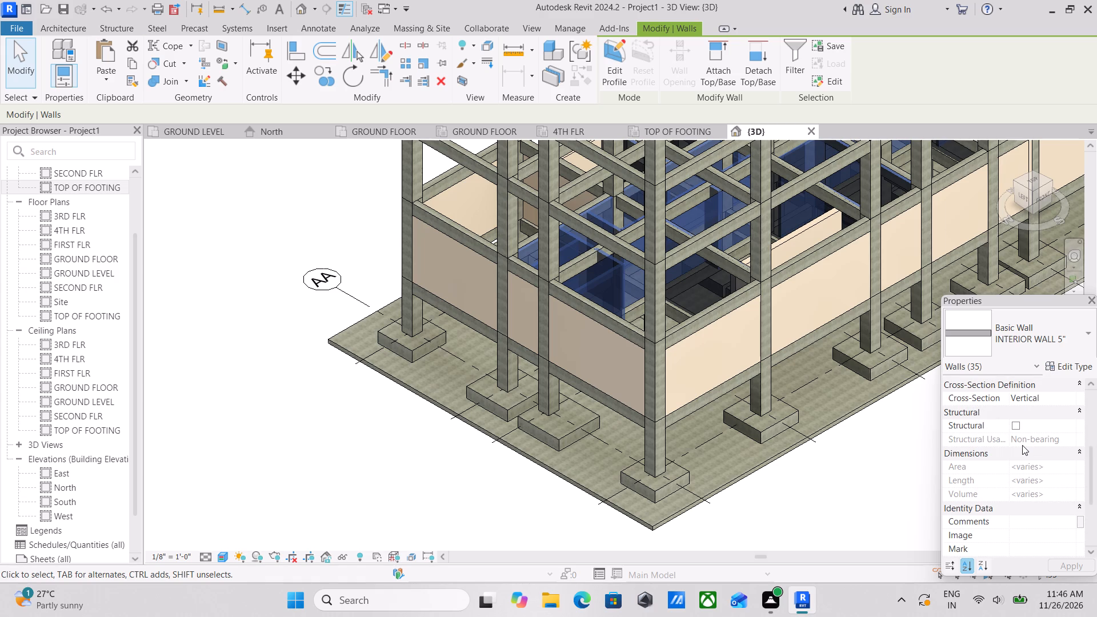
scroll(1022, 445, up, 2)
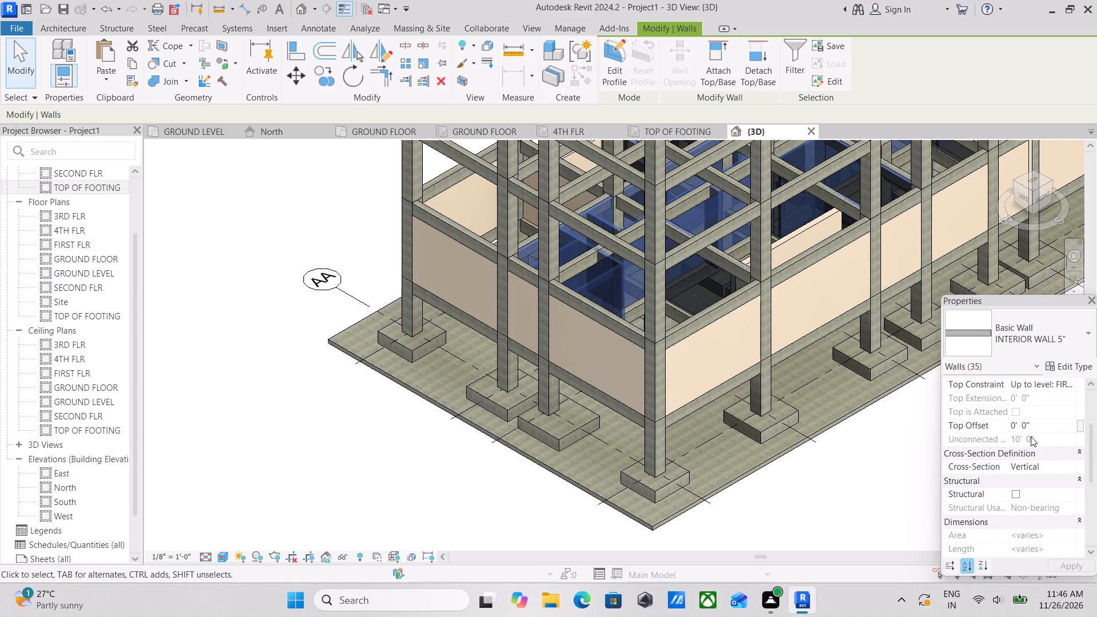
scroll(1032, 463, down, 3)
scroll(1021, 469, up, 2)
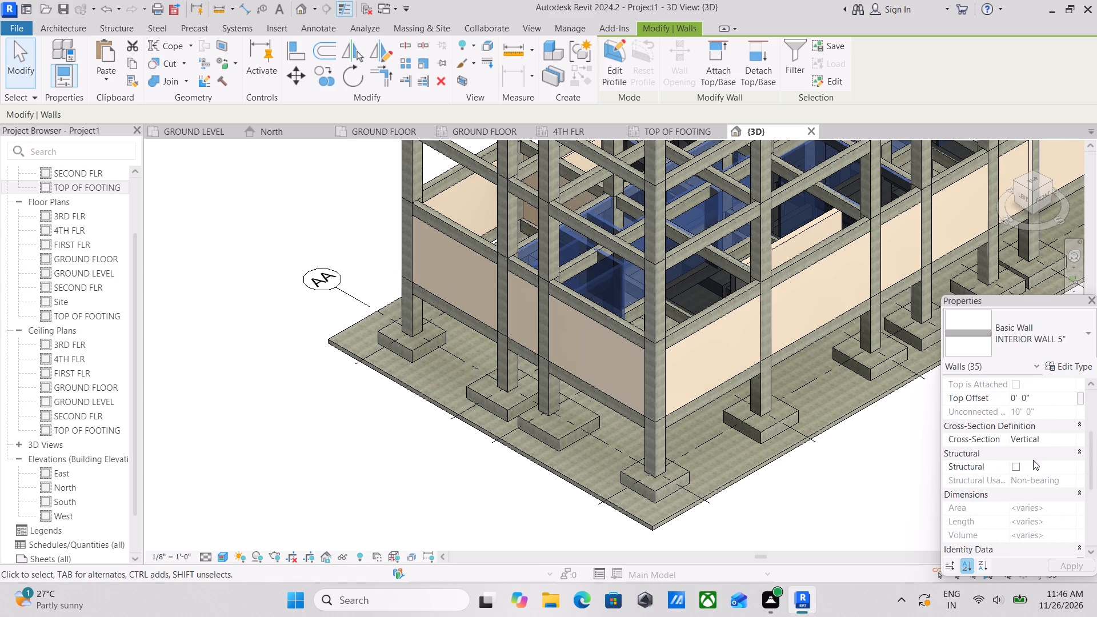
scroll(1040, 434, up, 1)
click(1035, 438)
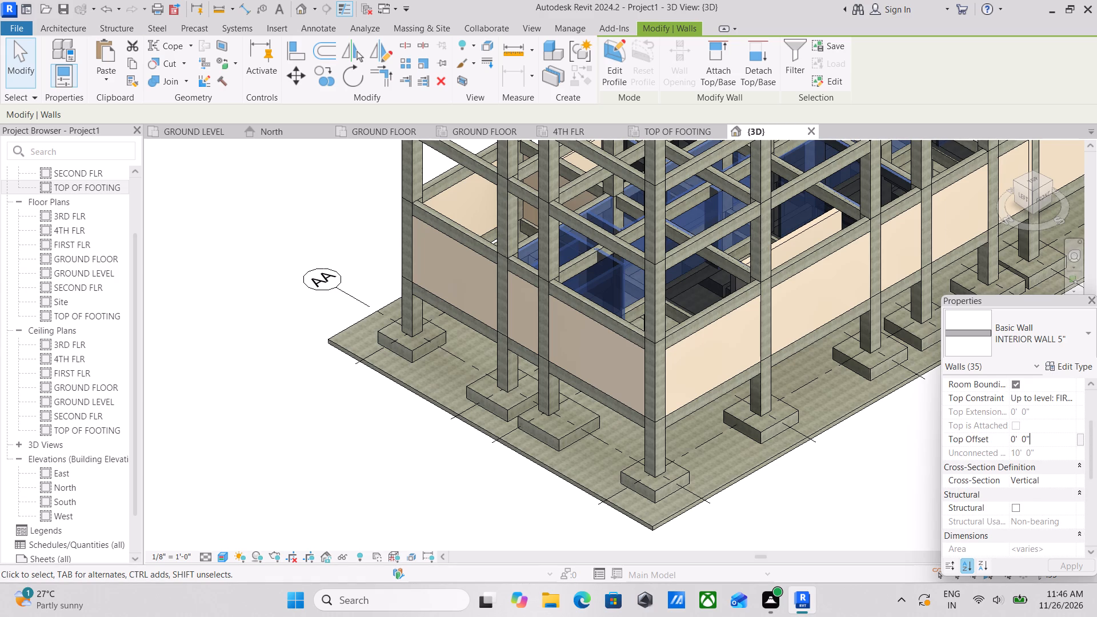
drag(1046, 438, 953, 445)
text(-1)
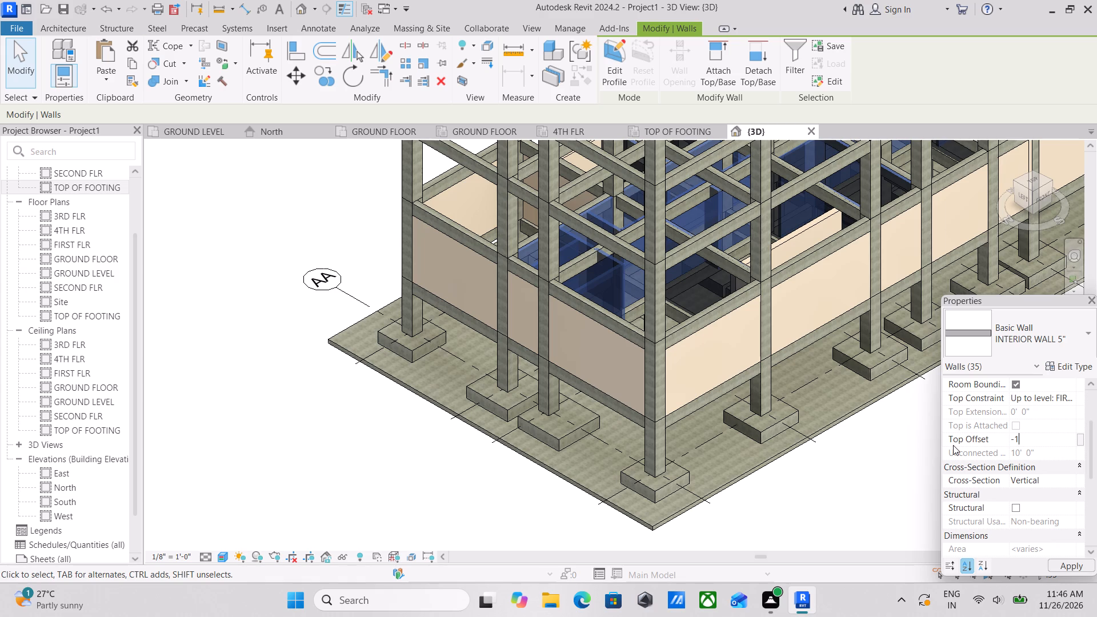
text('6)
key(shift+quotedbl)
key(Return)
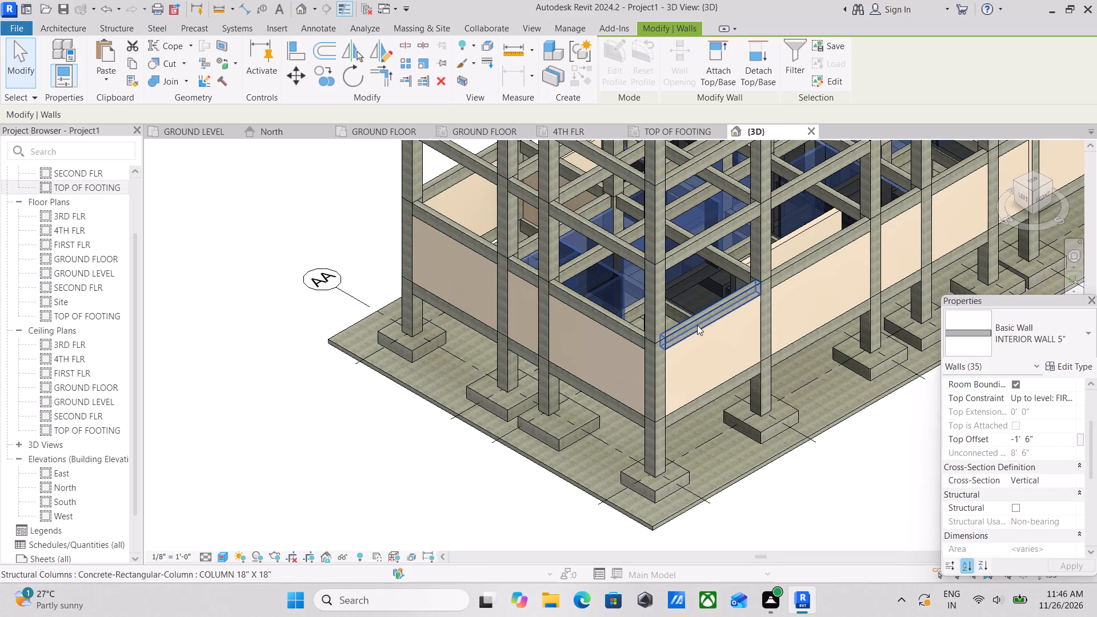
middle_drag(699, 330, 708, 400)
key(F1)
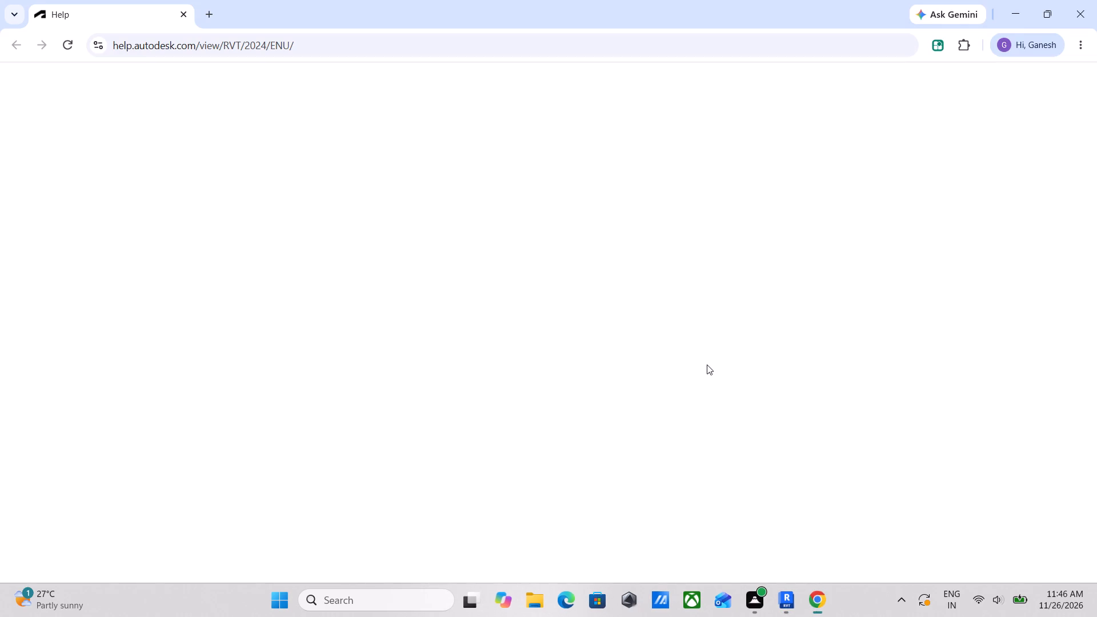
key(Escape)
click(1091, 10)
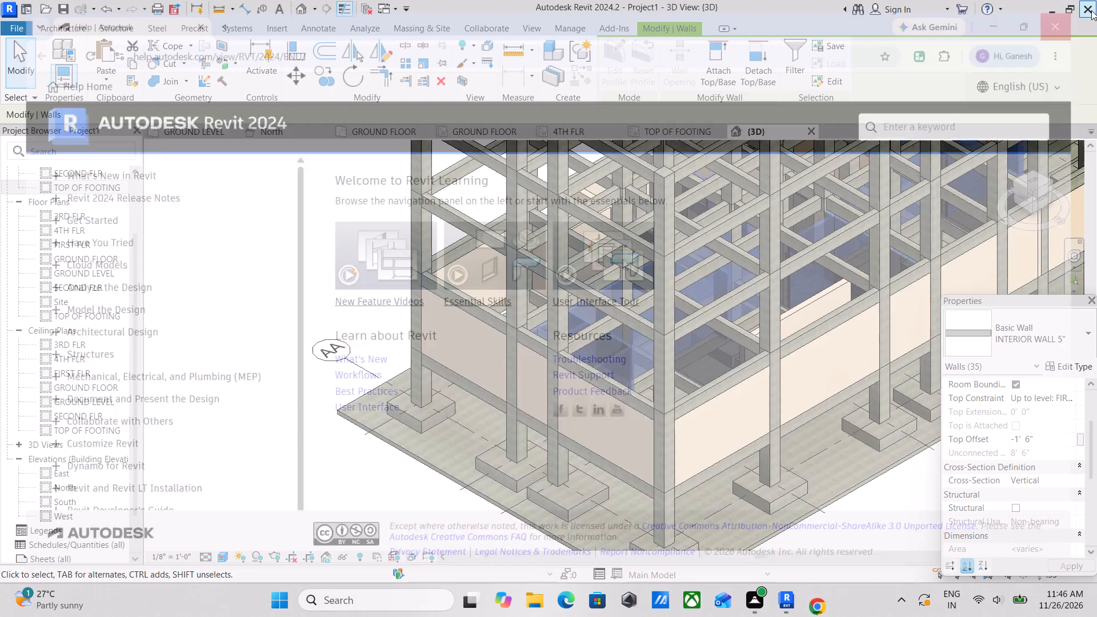
Check in 3D how the interior wall tops sit beneath the first-floor beams around the front corner and along the facades.
scroll(658, 290, up, 2)
scroll(565, 328, up, 4)
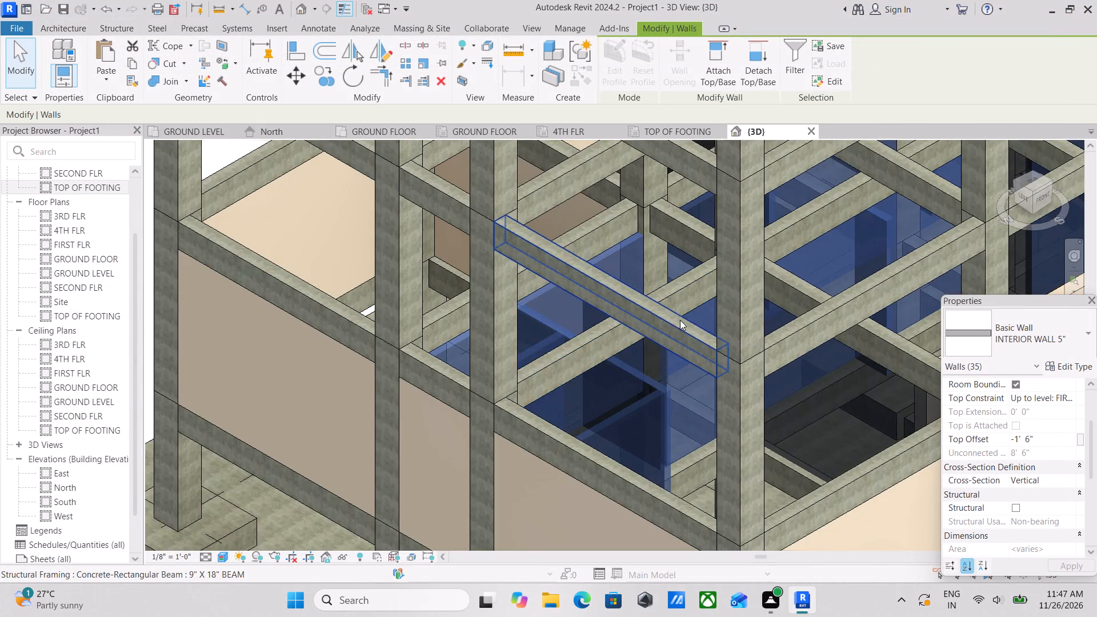
key(Escape)
scroll(680, 320, down, 3)
middle_drag(626, 320, 728, 277)
scroll(733, 277, down, 3)
middle_drag(753, 329, 752, 329)
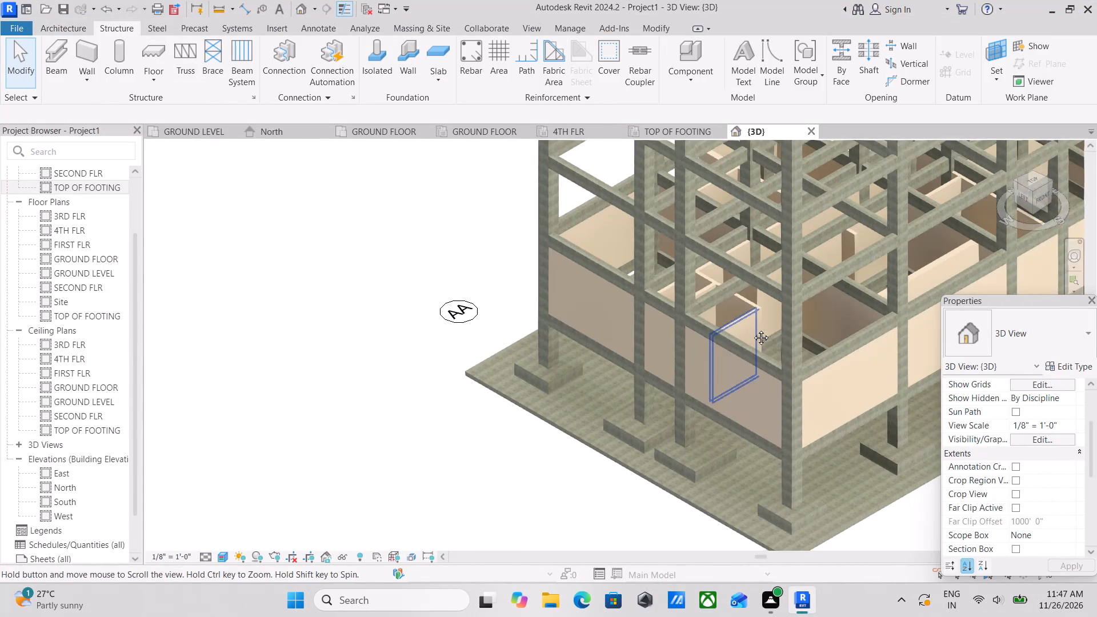
middle_drag(752, 329, 578, 317)
scroll(611, 325, down, 1)
middle_drag(575, 325, 667, 282)
scroll(578, 293, up, 4)
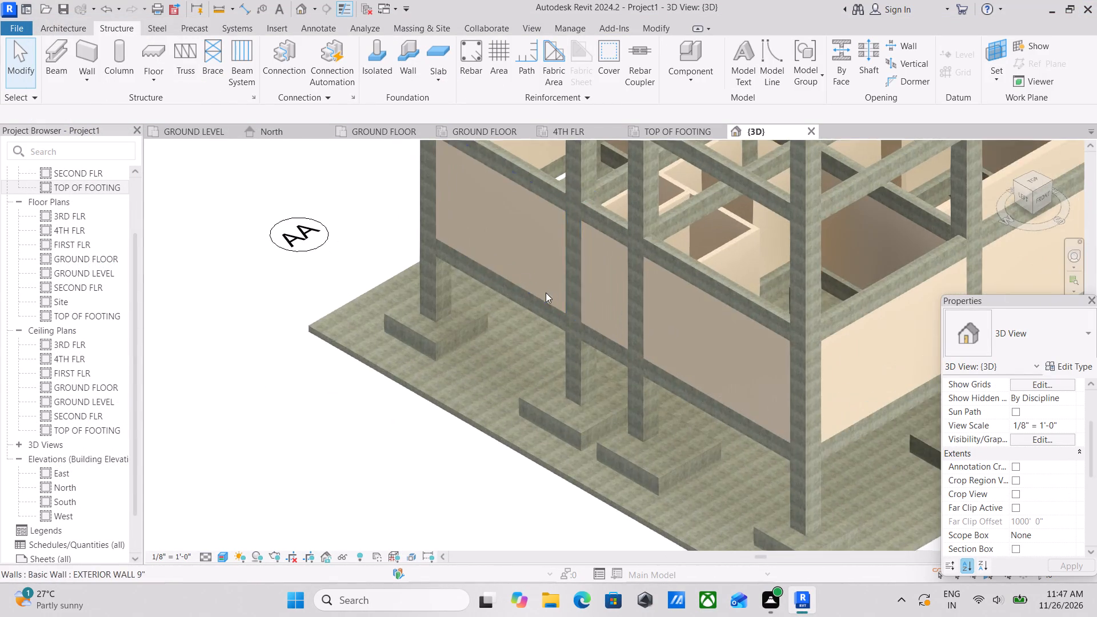
scroll(542, 293, up, 5)
scroll(542, 293, down, 4)
middle_drag(813, 324, 502, 318)
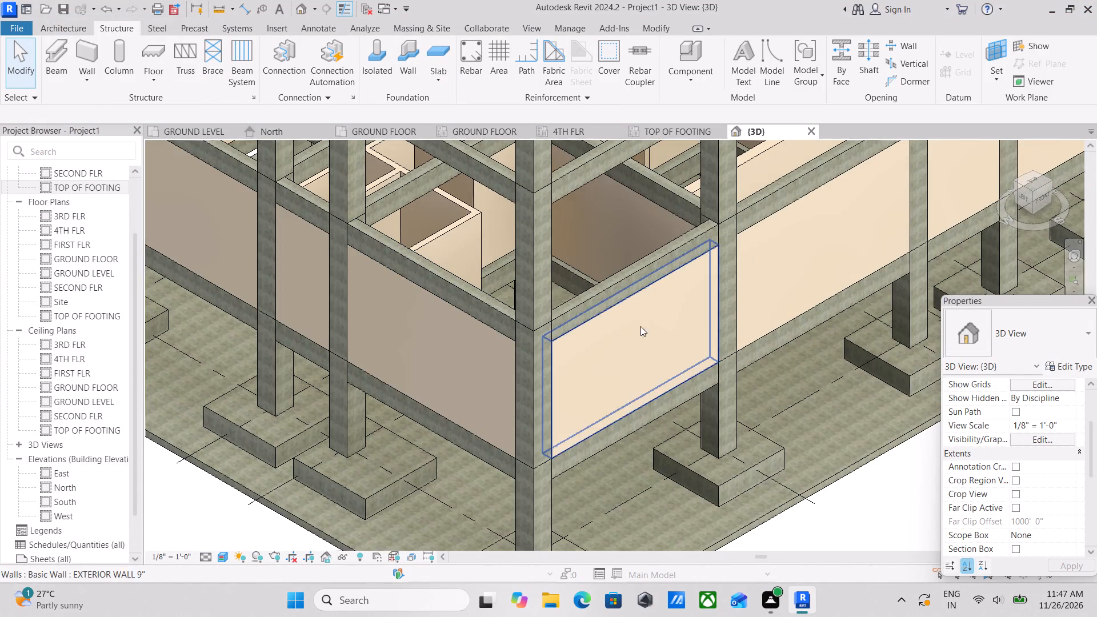
scroll(734, 303, down, 5)
middle_drag(754, 319, 609, 435)
middle_drag(729, 325, 592, 430)
scroll(699, 350, down, 3)
middle_drag(699, 350, 728, 355)
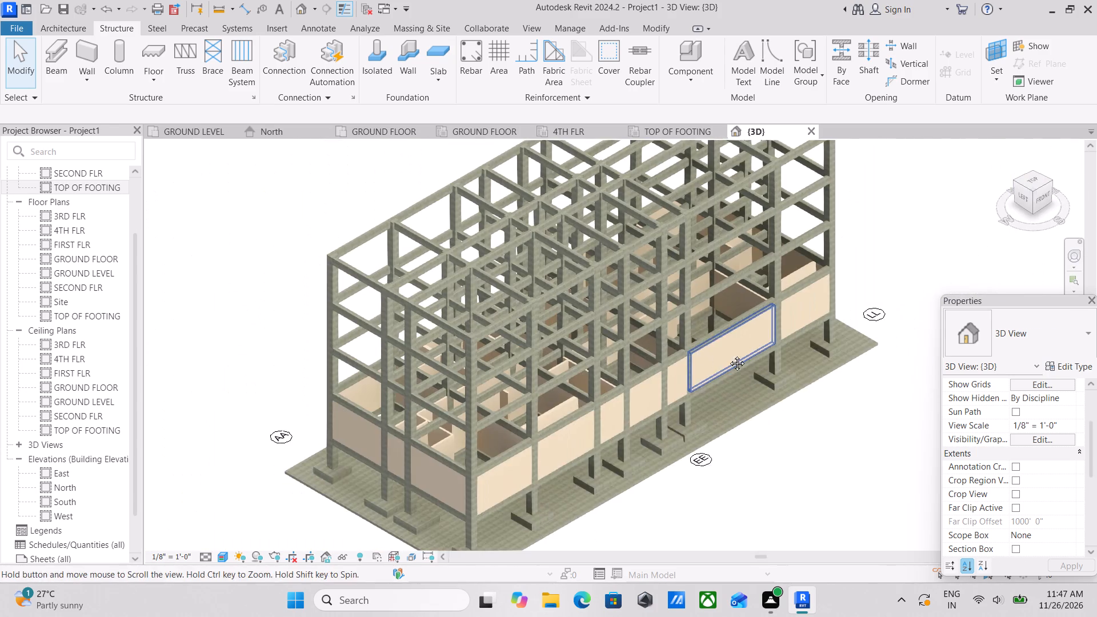
middle_drag(728, 355, 814, 332)
scroll(692, 360, down, 1)
middle_drag(693, 360, 747, 338)
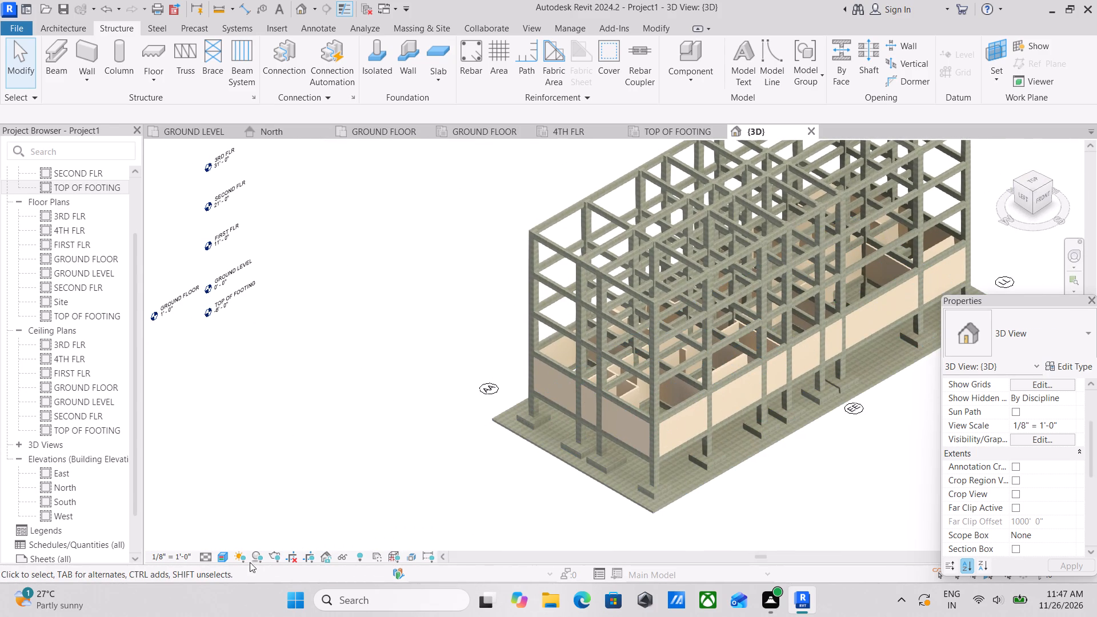
Set the 3D view's visual style to Shaded.
click(223, 554)
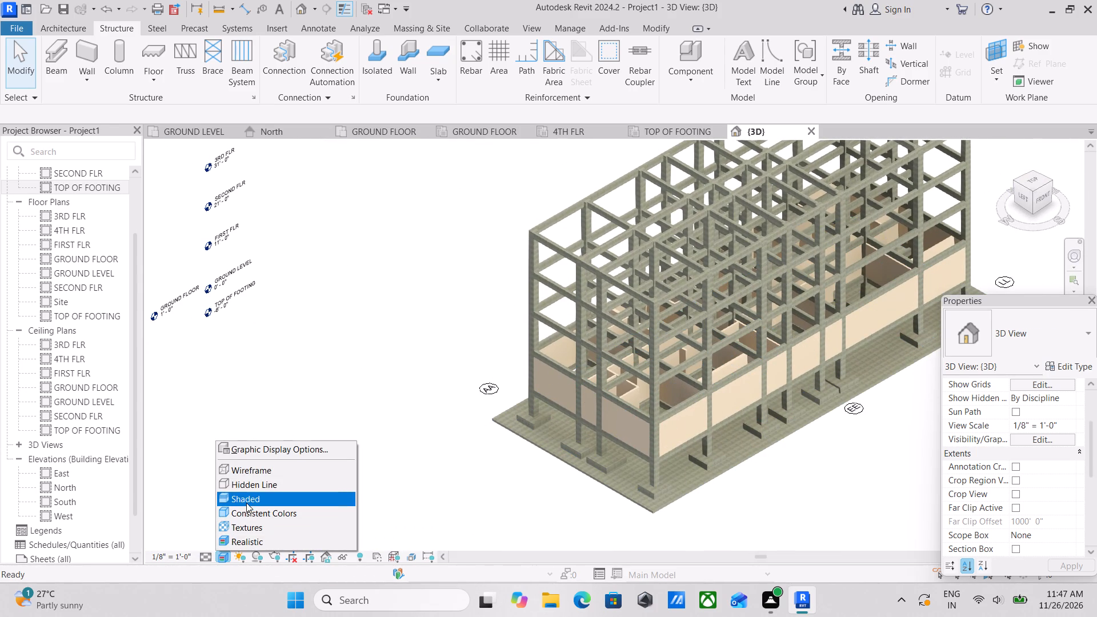
click(247, 500)
scroll(621, 409, up, 1)
middle_drag(686, 391, 548, 414)
middle_drag(727, 382, 728, 430)
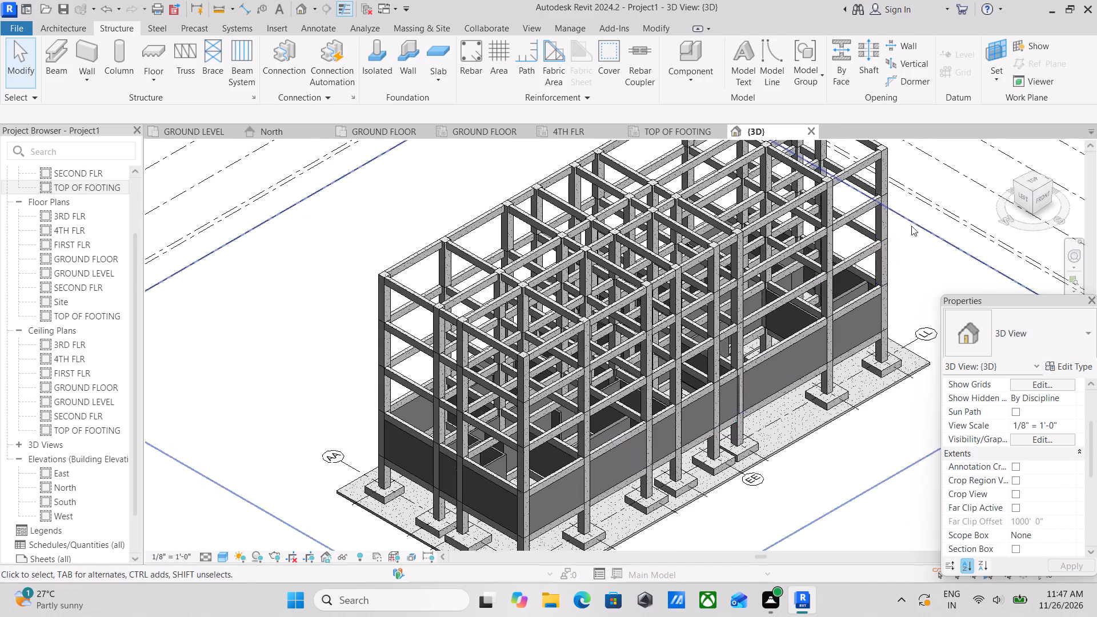
Open the GROUND FLOOR structural plan and bring the wall layout into view.
click(486, 133)
scroll(517, 367, down, 1)
middle_drag(517, 367, 598, 334)
scroll(575, 346, down, 1)
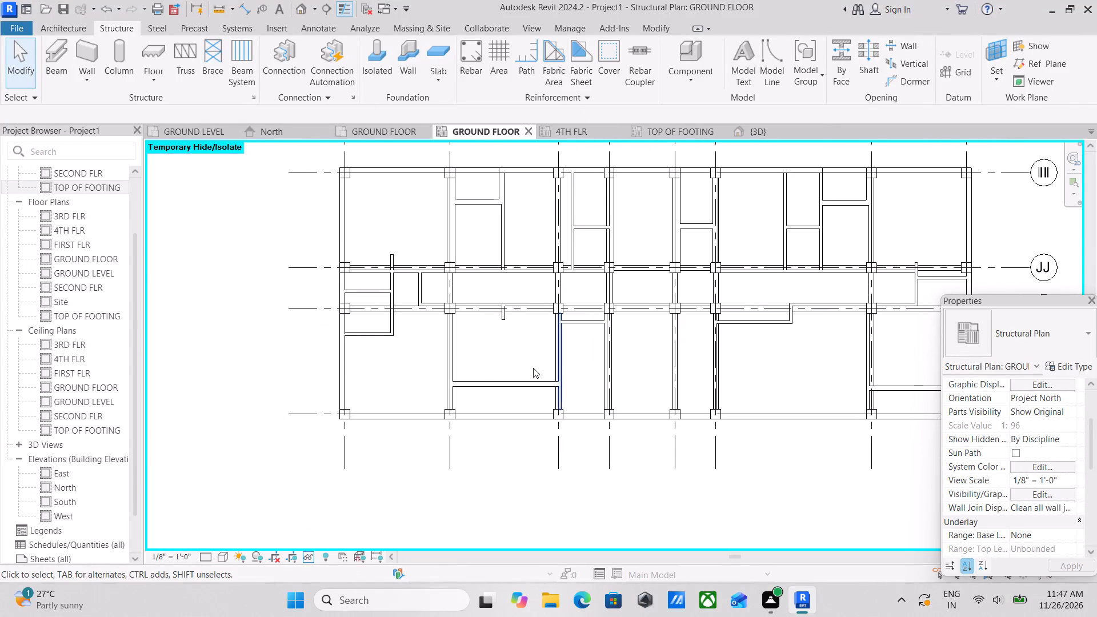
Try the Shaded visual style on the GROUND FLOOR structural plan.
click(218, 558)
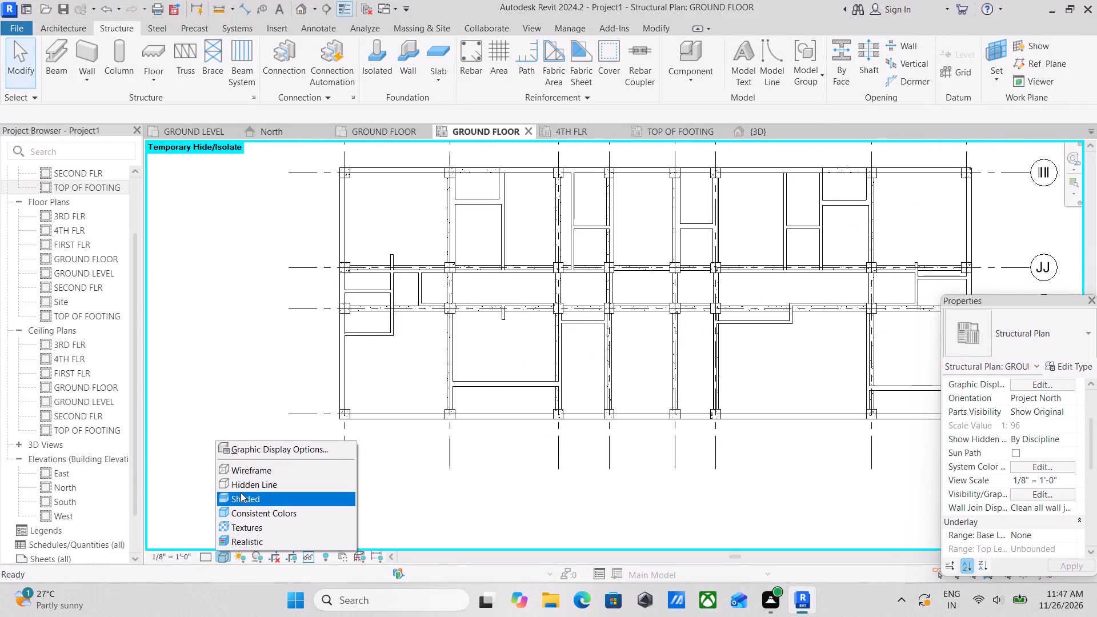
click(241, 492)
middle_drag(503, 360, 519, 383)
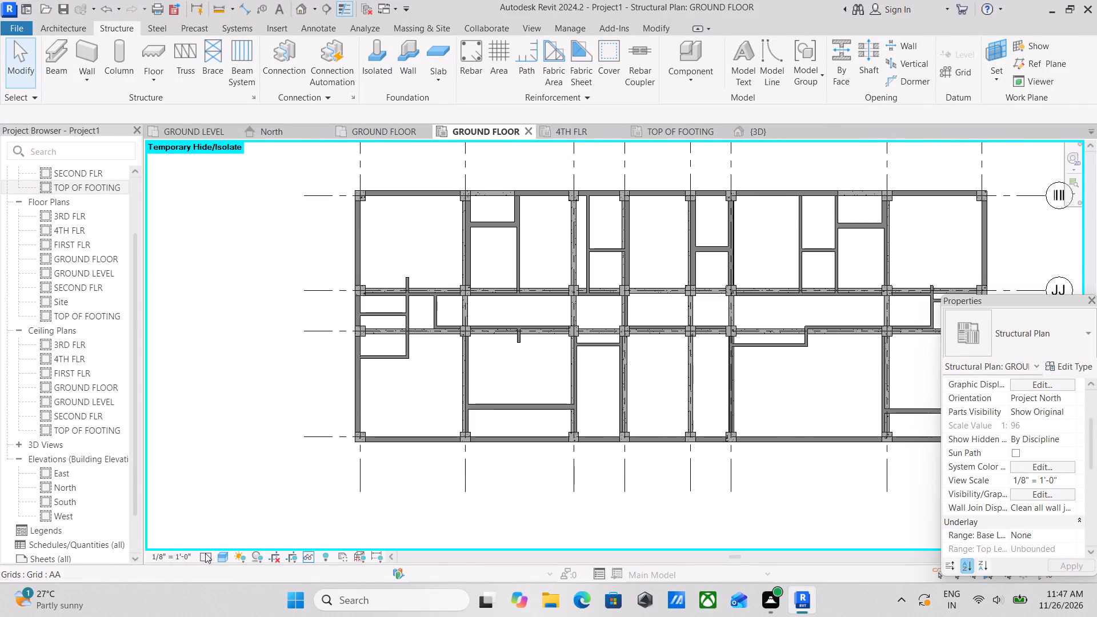
Set the GROUND FLOOR structural plan's visual style to Wireframe.
click(219, 558)
click(238, 475)
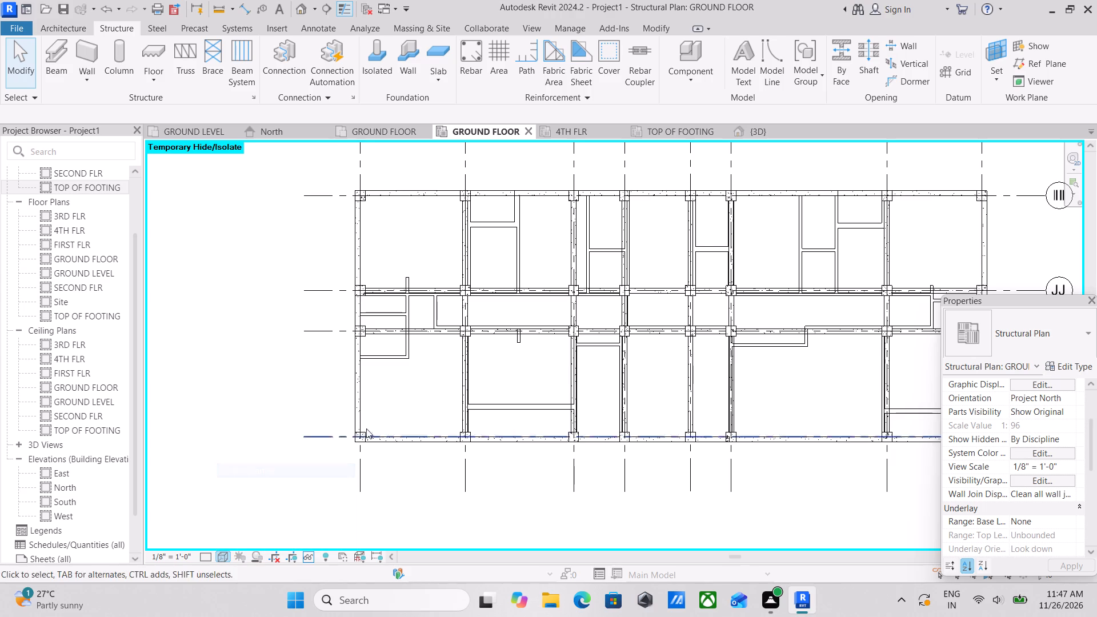
scroll(410, 435, down, 2)
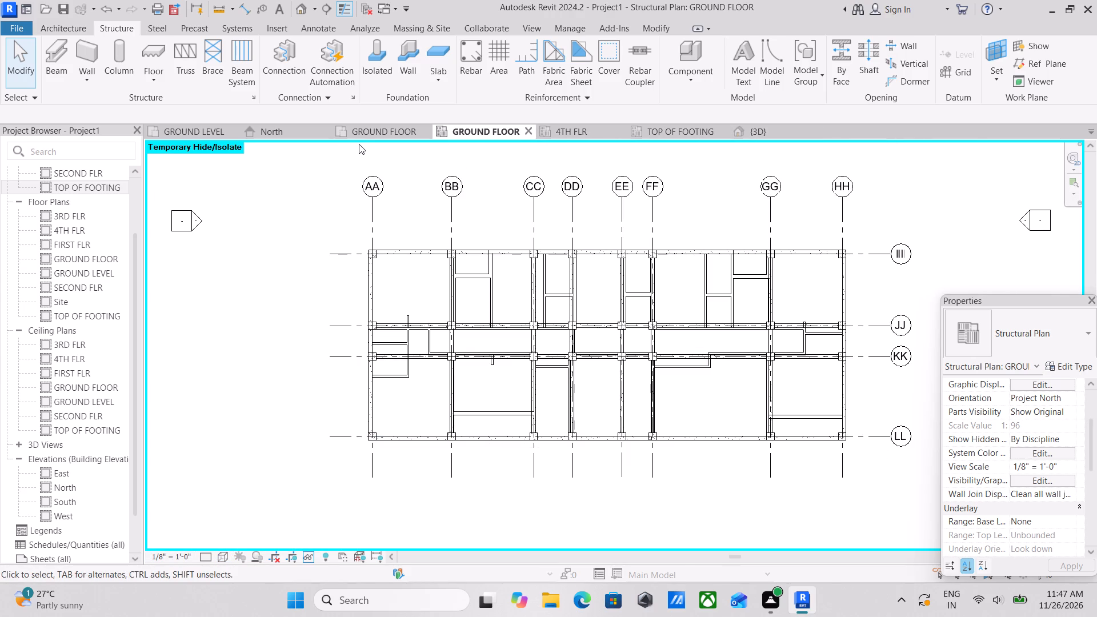
Examine the rooms and walls over the reference image in the GROUND FLOOR floor plan, from the bedrooms to the stair and living areas.
click(369, 131)
scroll(500, 308, up, 3)
scroll(391, 260, up, 2)
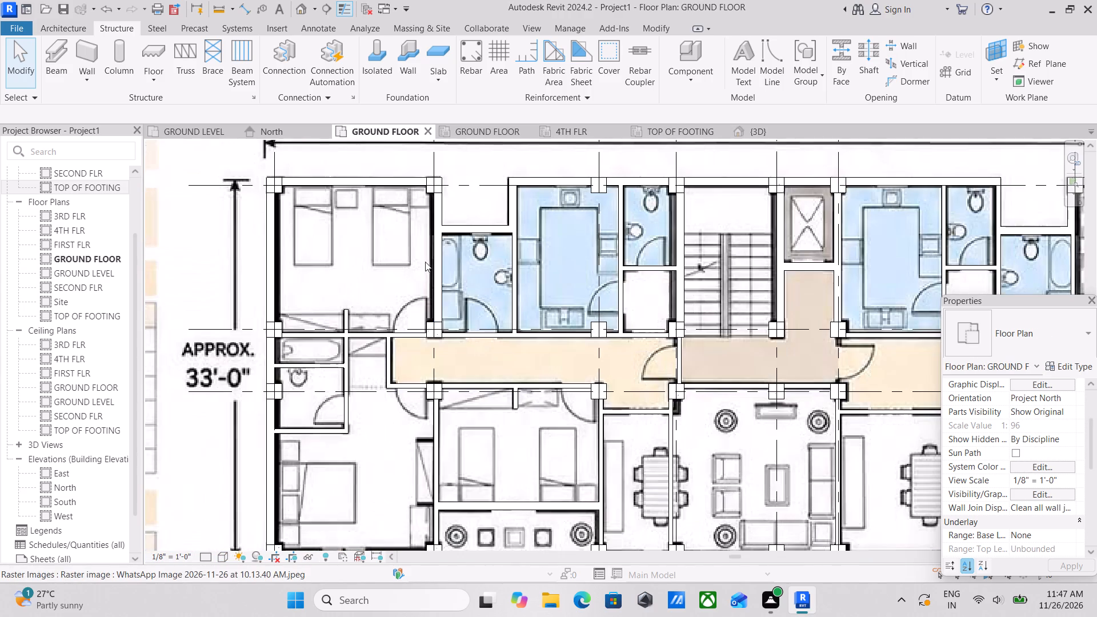
middle_drag(431, 265, 586, 261)
scroll(614, 318, down, 1)
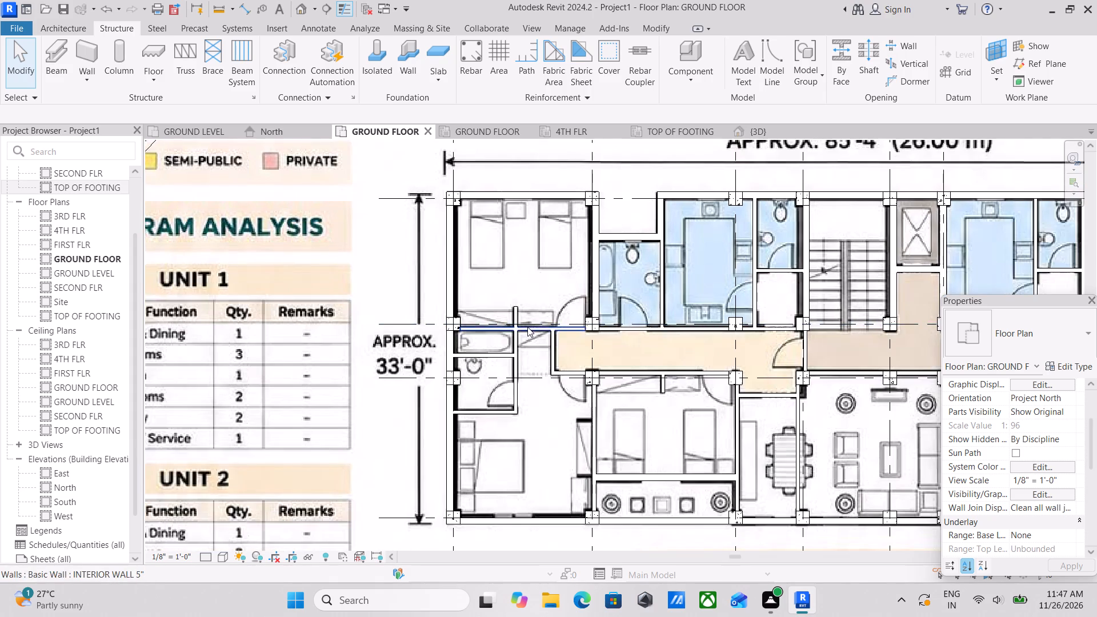
scroll(527, 327, up, 2)
scroll(542, 352, down, 1)
middle_click(543, 358)
middle_drag(602, 289, 523, 283)
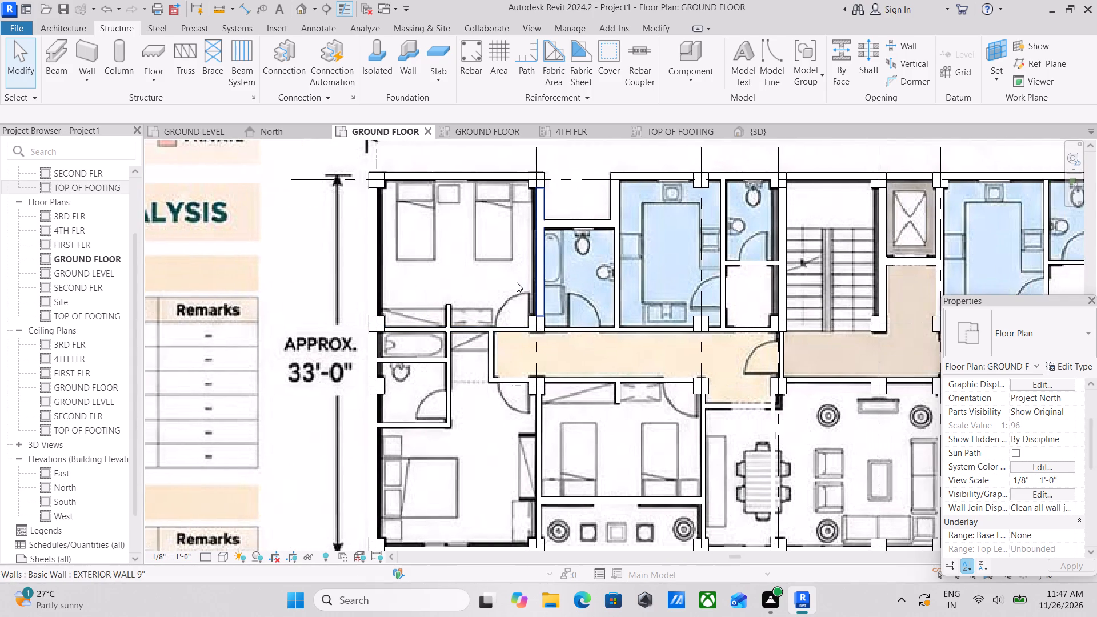
middle_drag(634, 313, 584, 312)
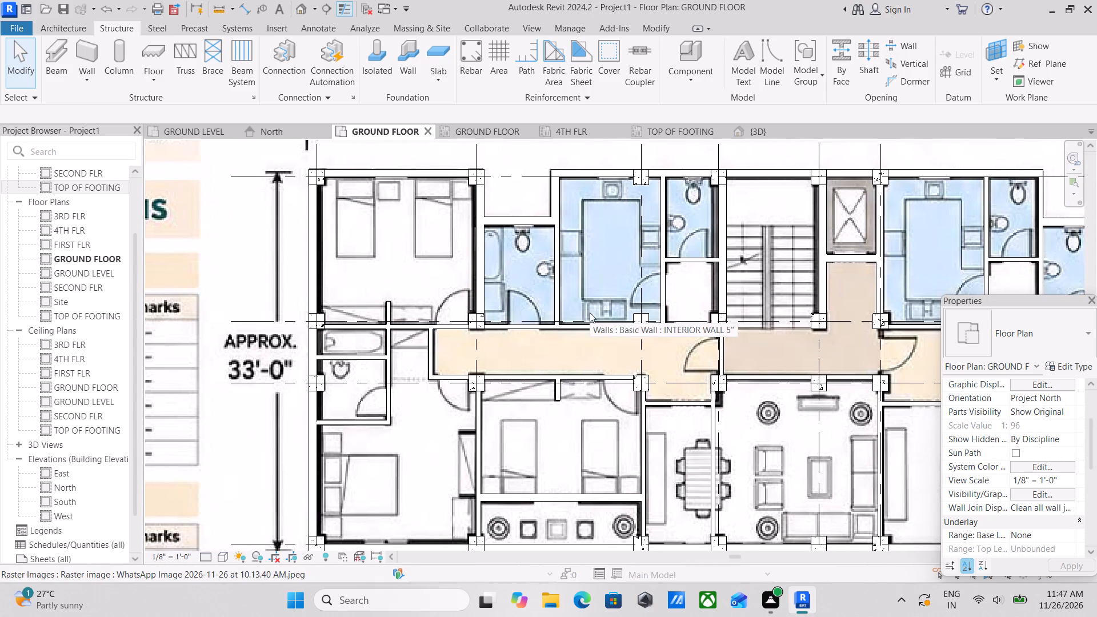
scroll(602, 319, down, 2)
middle_drag(690, 367, 583, 323)
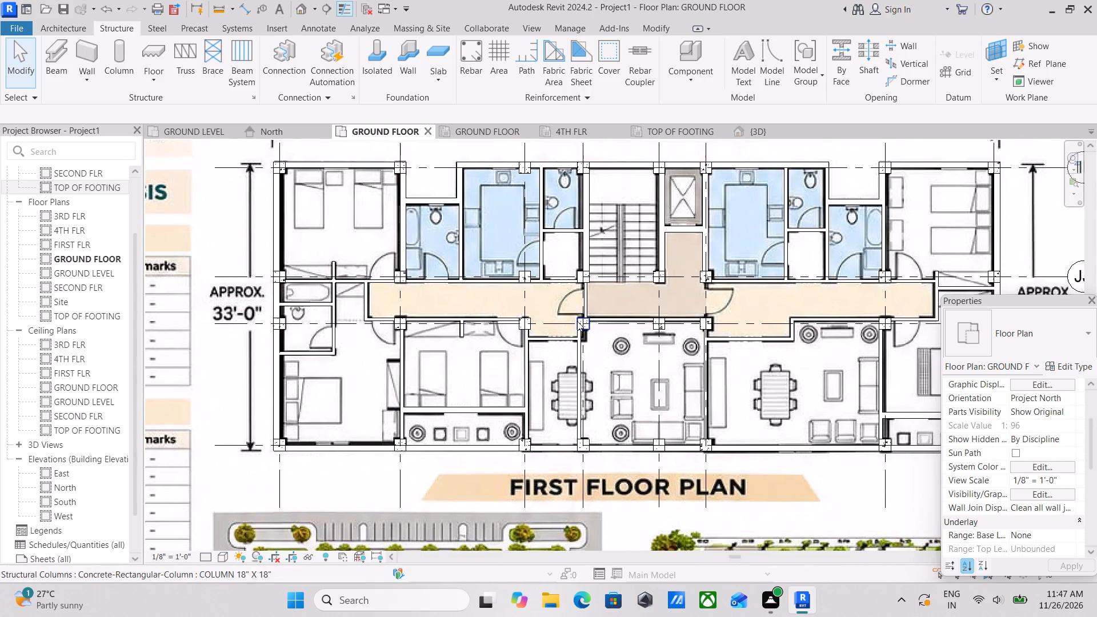
scroll(666, 375, down, 2)
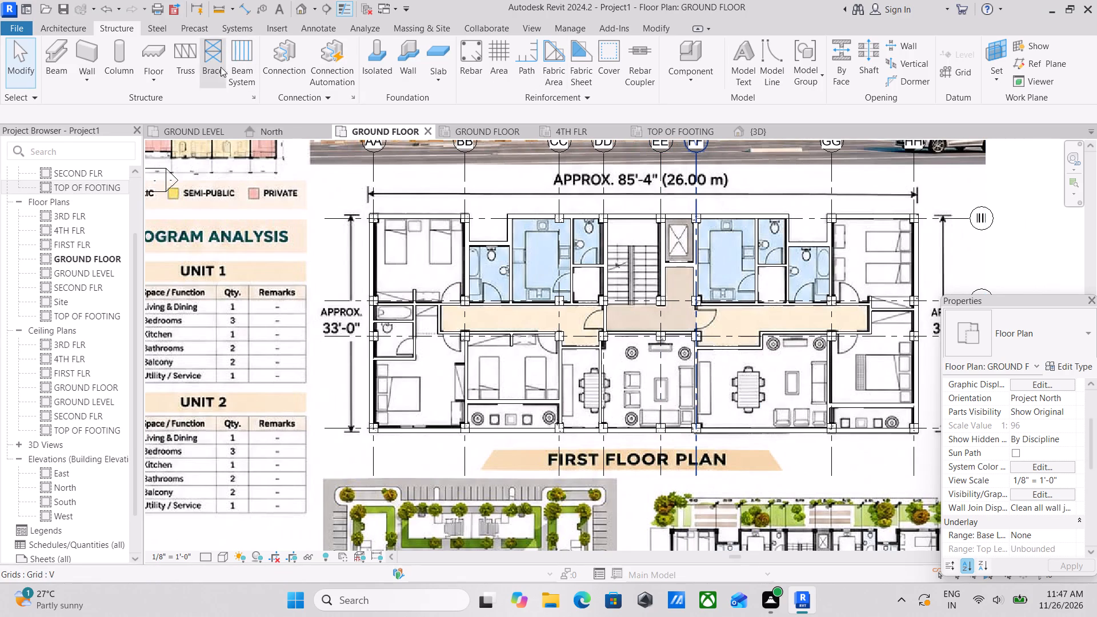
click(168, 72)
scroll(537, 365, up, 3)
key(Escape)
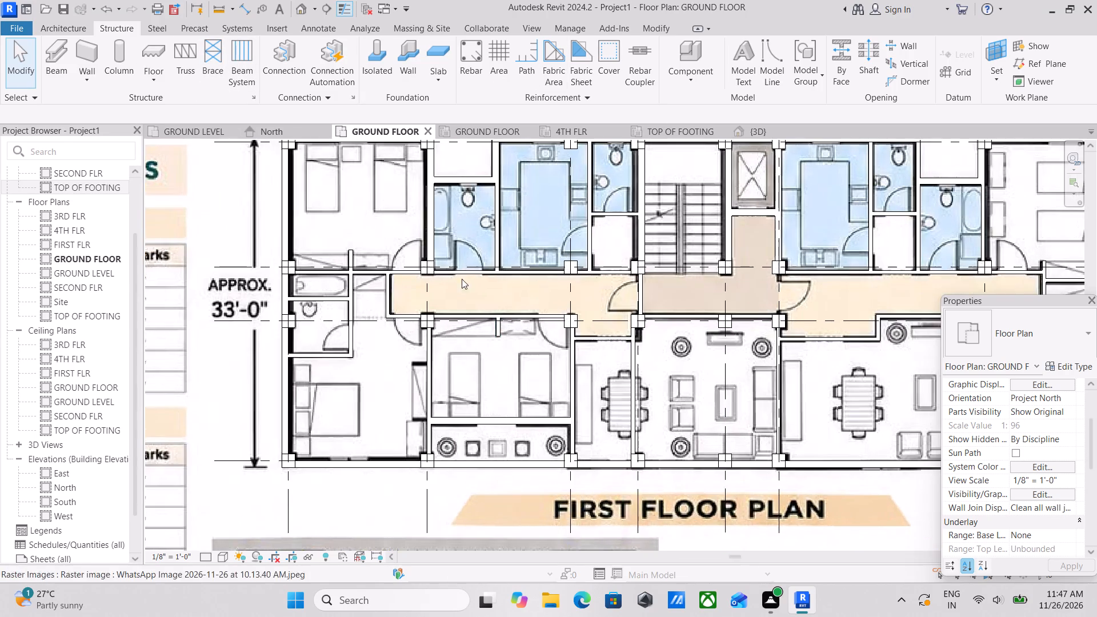
Examine the wall layout over the reference image in the GROUND FLOOR floor plan, around the bedrooms, bathrooms, kitchen and program analysis tables.
middle_drag(455, 265, 534, 332)
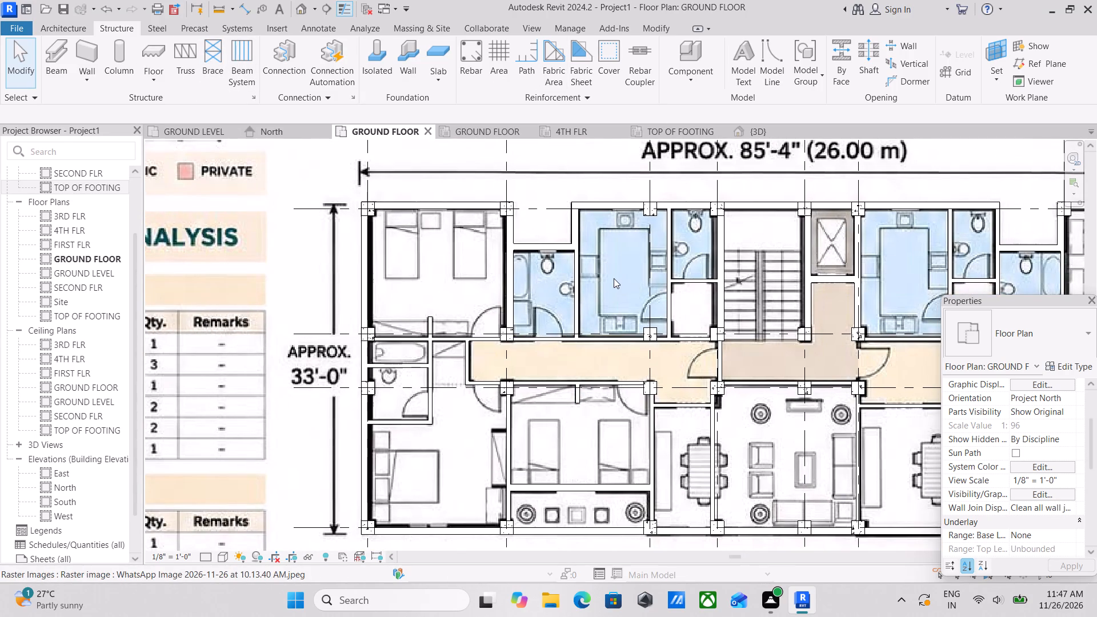
middle_drag(614, 278, 718, 274)
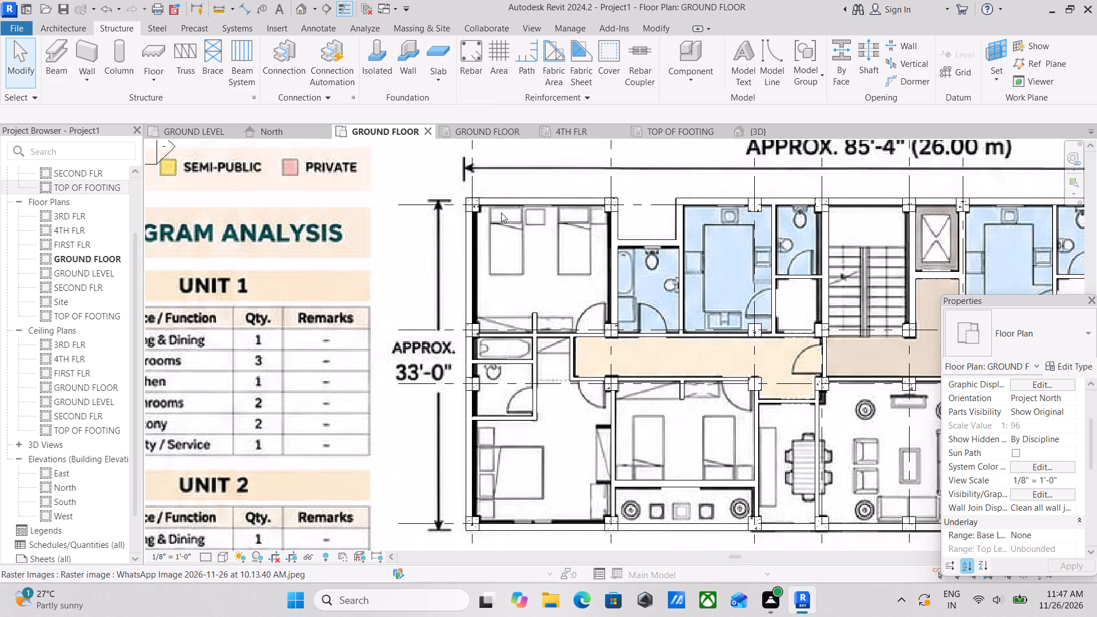
scroll(501, 213, up, 1)
scroll(502, 214, down, 2)
middle_drag(529, 247, 463, 241)
scroll(644, 277, down, 2)
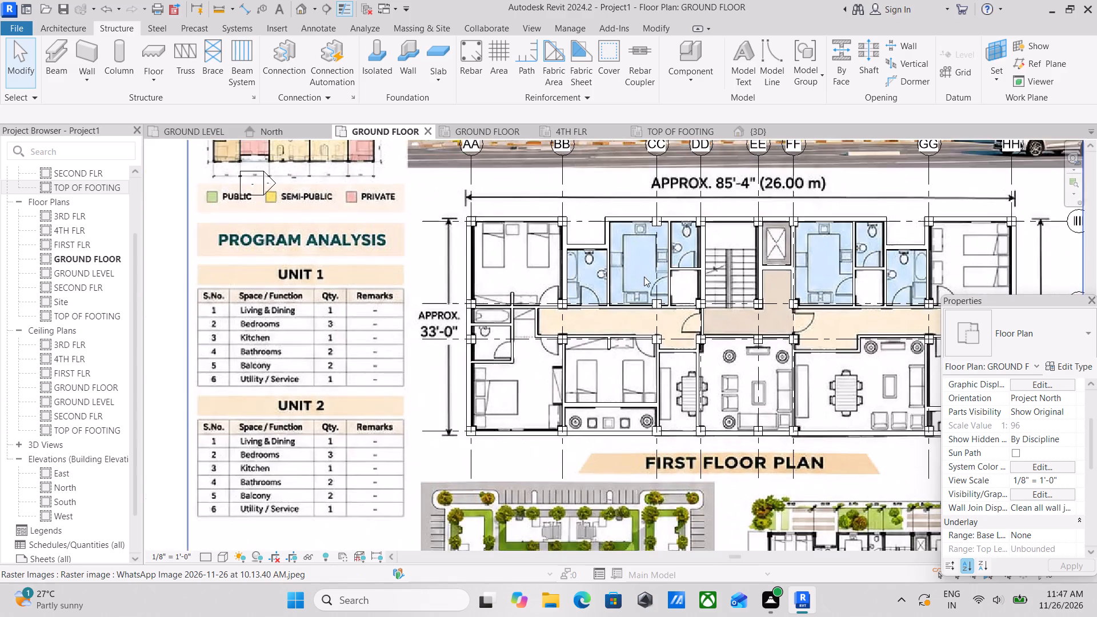
scroll(693, 386, up, 2)
scroll(586, 311, down, 2)
middle_drag(519, 302, 650, 280)
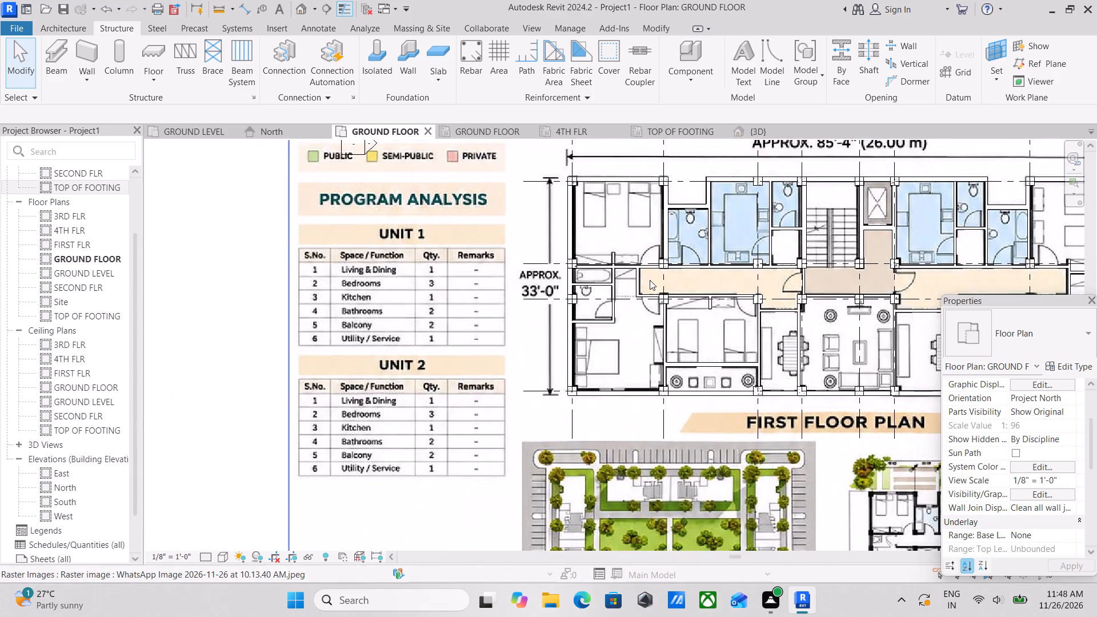
middle_drag(564, 255, 575, 302)
middle_drag(685, 290, 550, 308)
scroll(392, 250, up, 1)
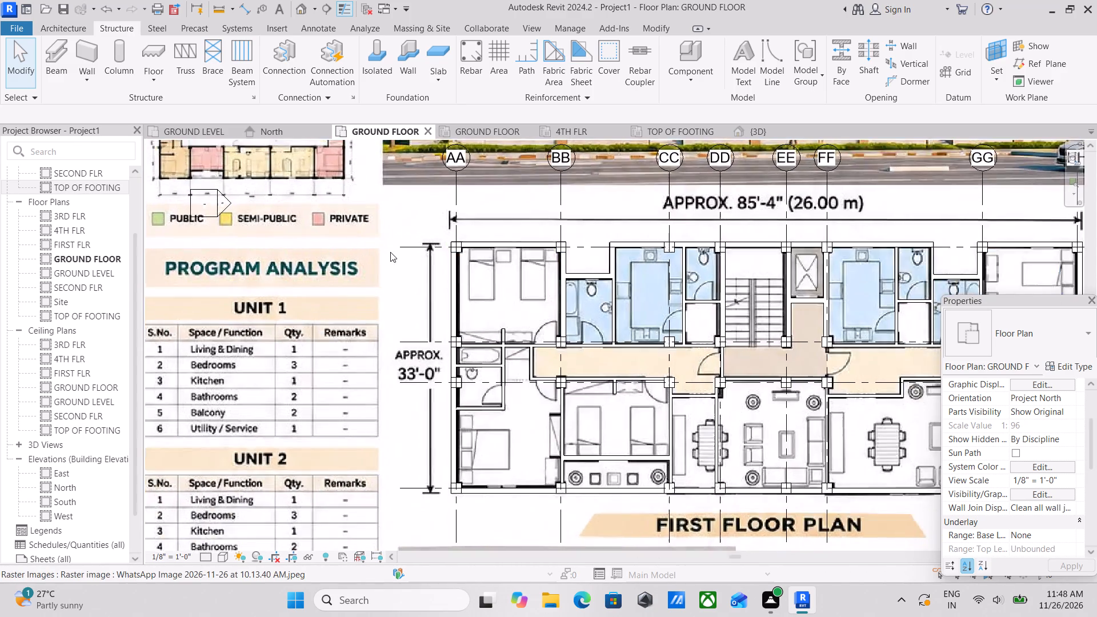
scroll(390, 252, up, 2)
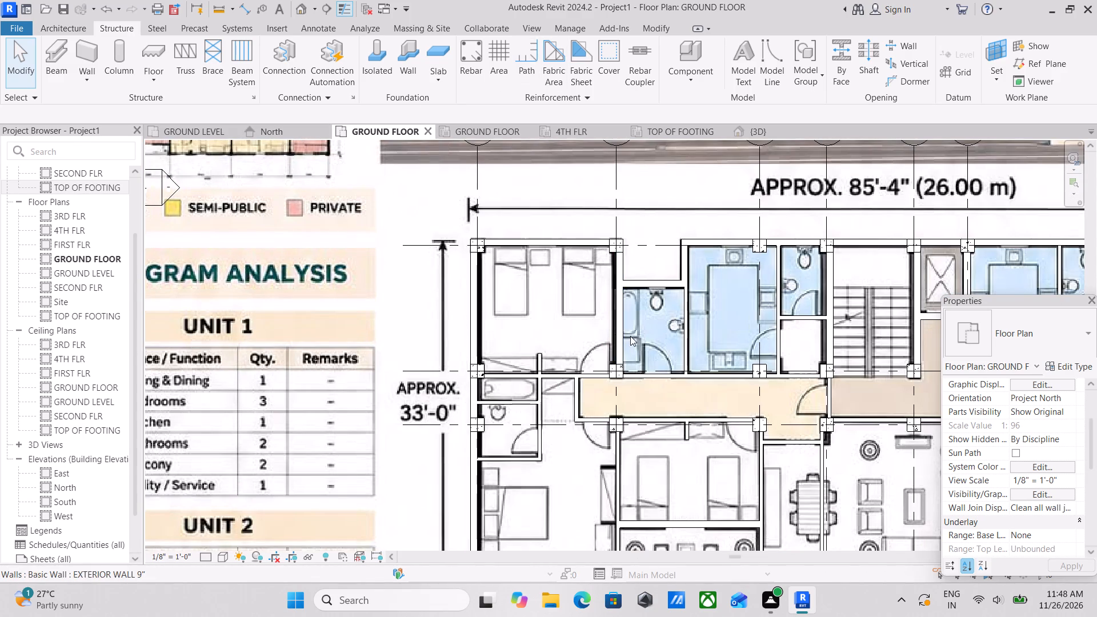
scroll(632, 332, down, 2)
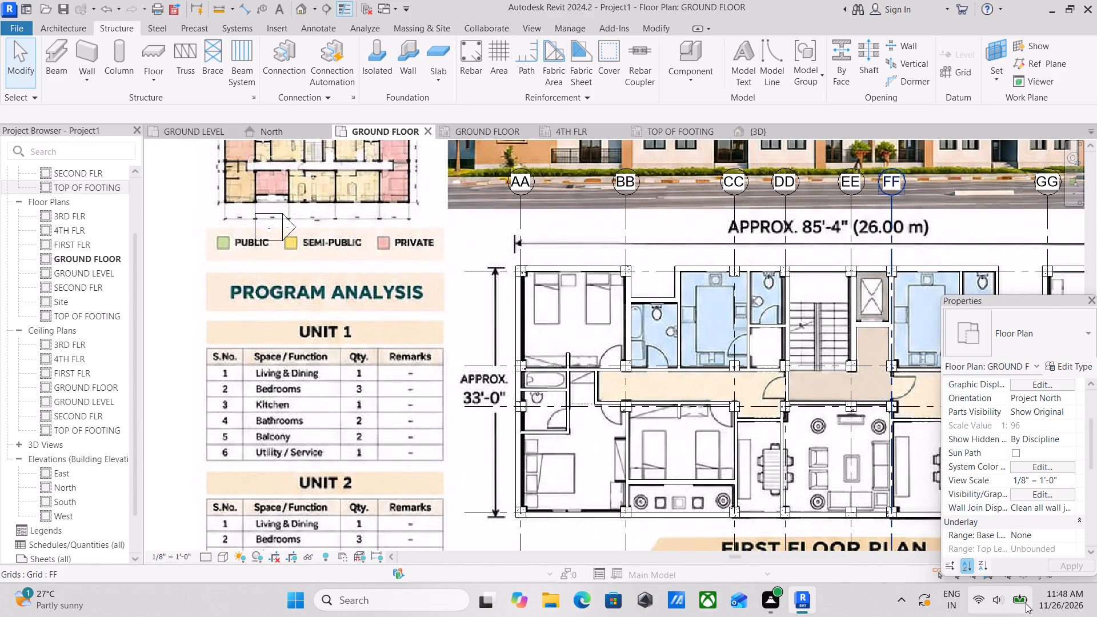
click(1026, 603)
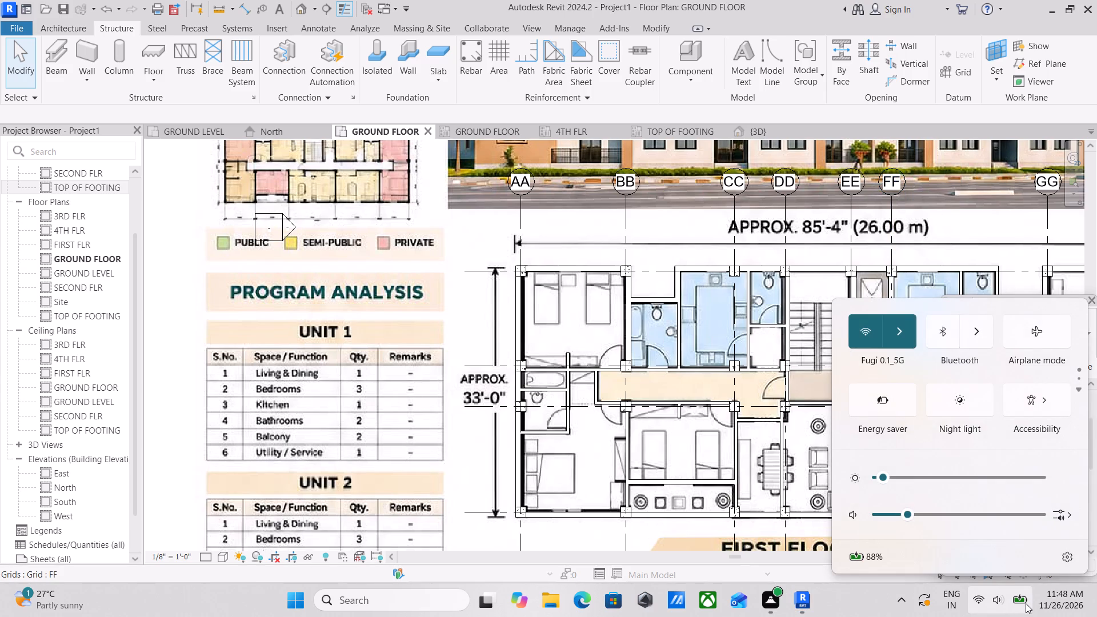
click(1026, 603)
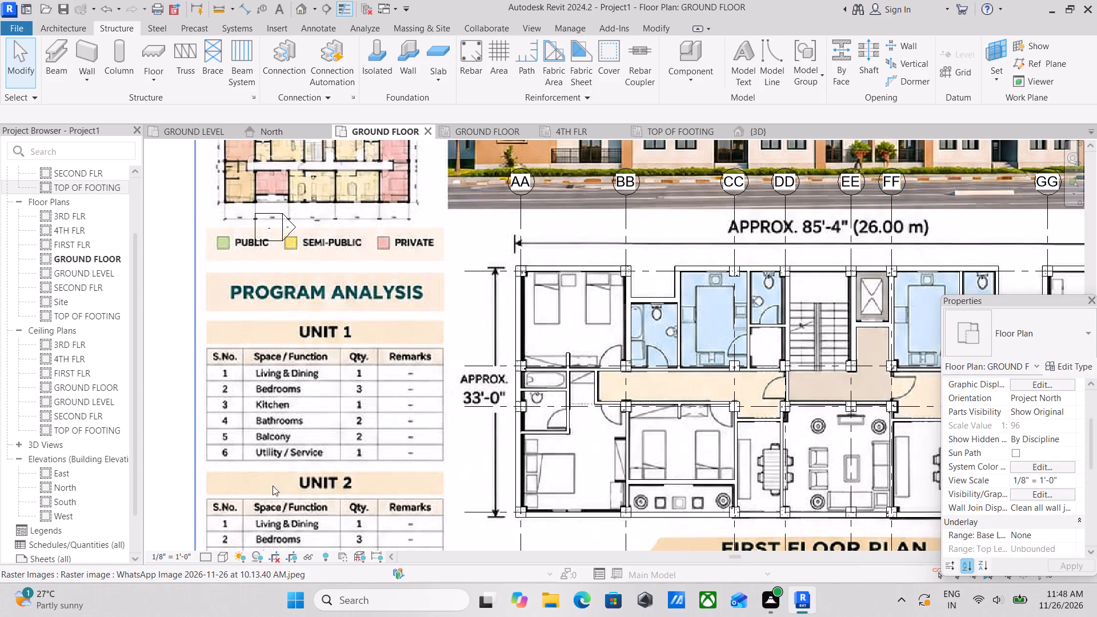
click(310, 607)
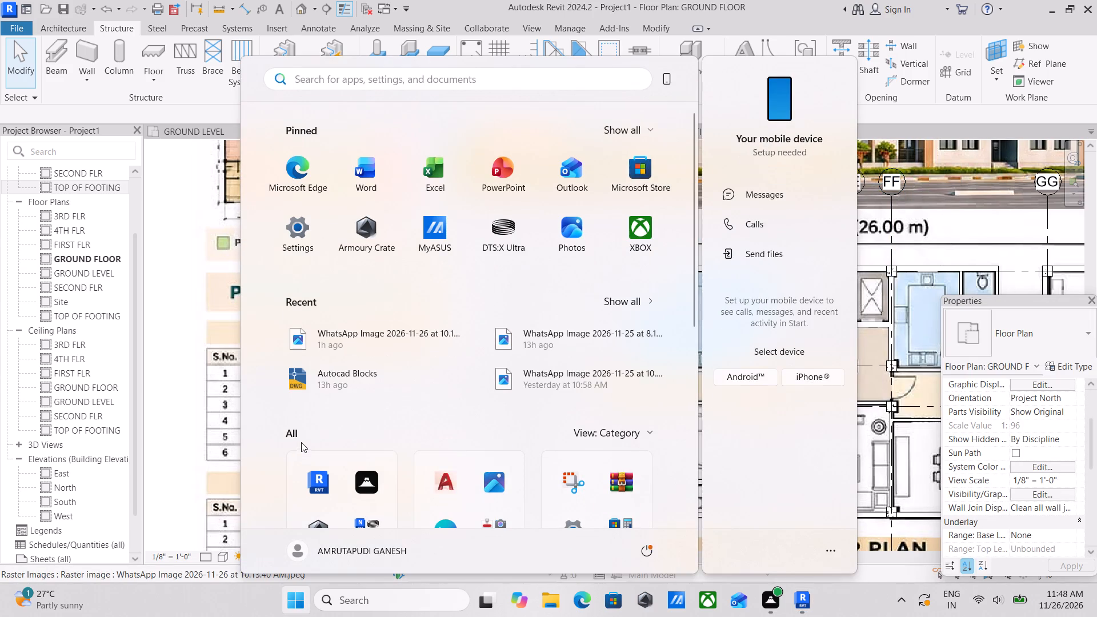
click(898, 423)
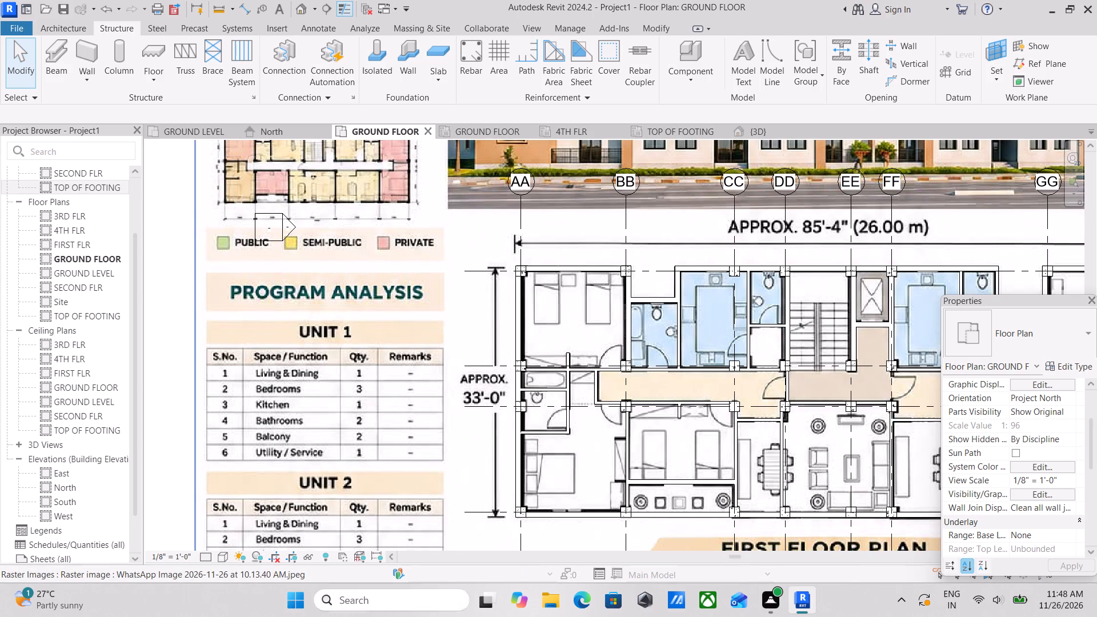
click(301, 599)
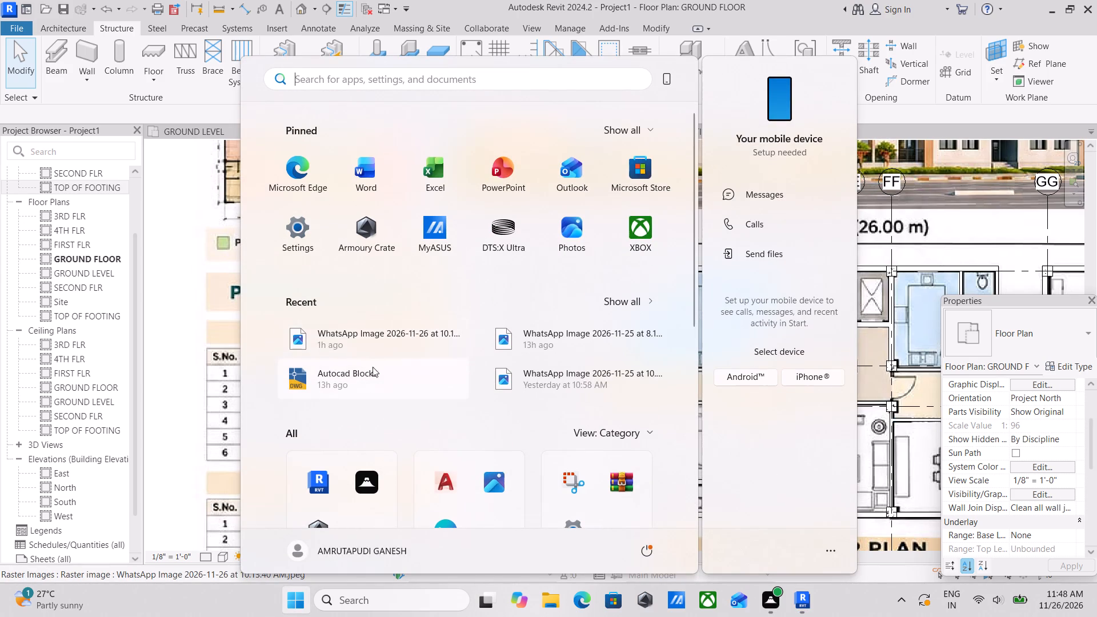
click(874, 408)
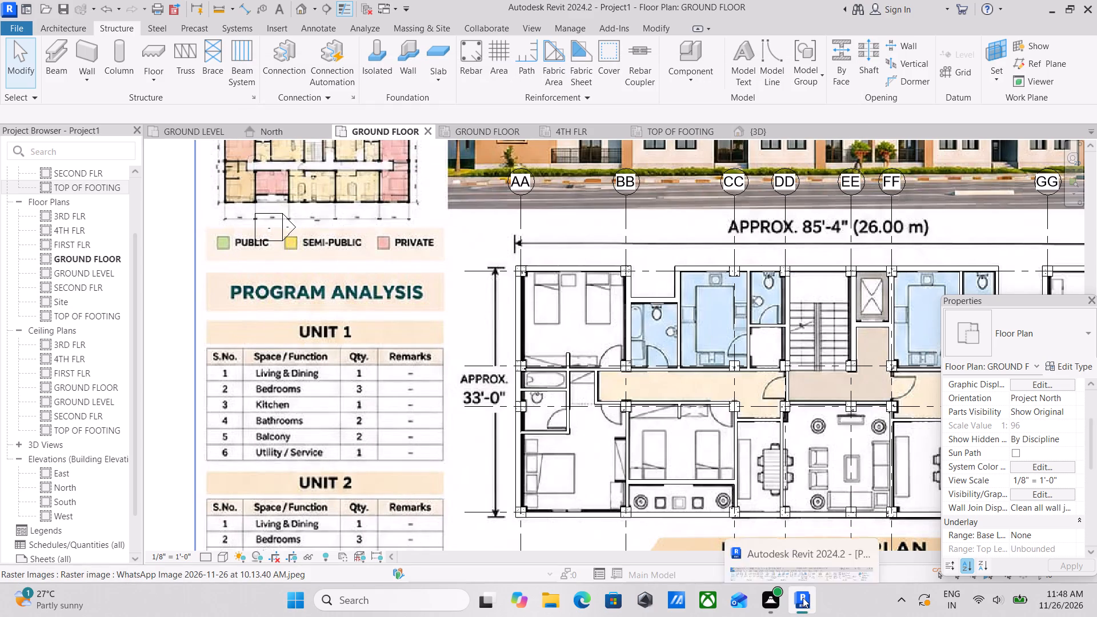
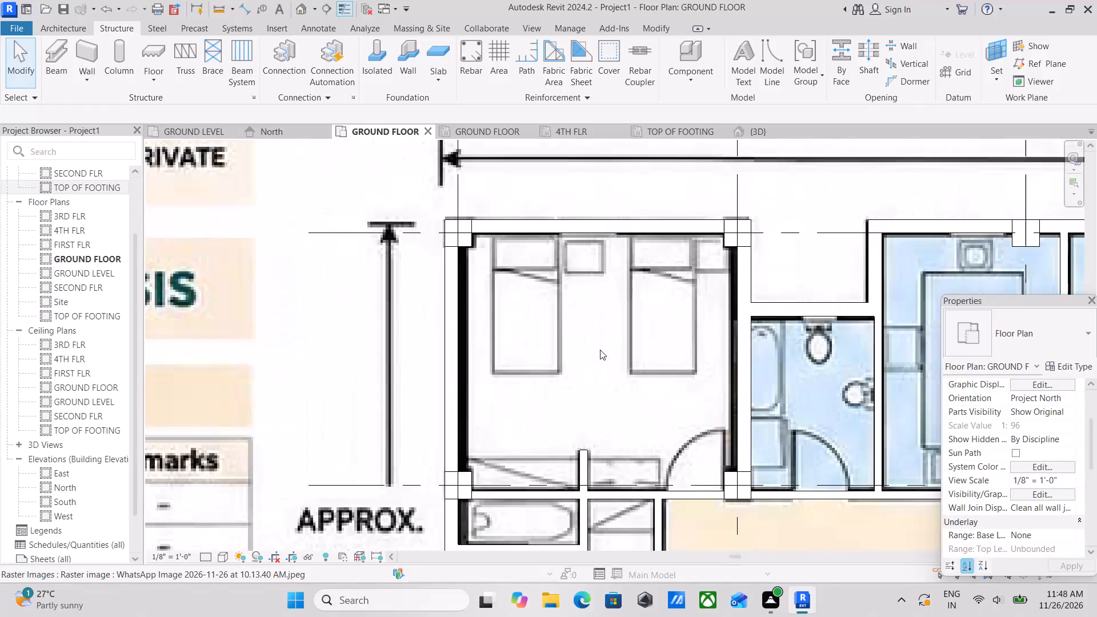
Examine the first floor plan image under the grids and columns, covering the bedrooms, kitchens, bathrooms, corridor and living areas.
middle_drag(564, 342, 434, 289)
scroll(580, 316, down, 1)
middle_drag(572, 316, 431, 319)
scroll(406, 374, up, 1)
middle_drag(395, 366, 482, 385)
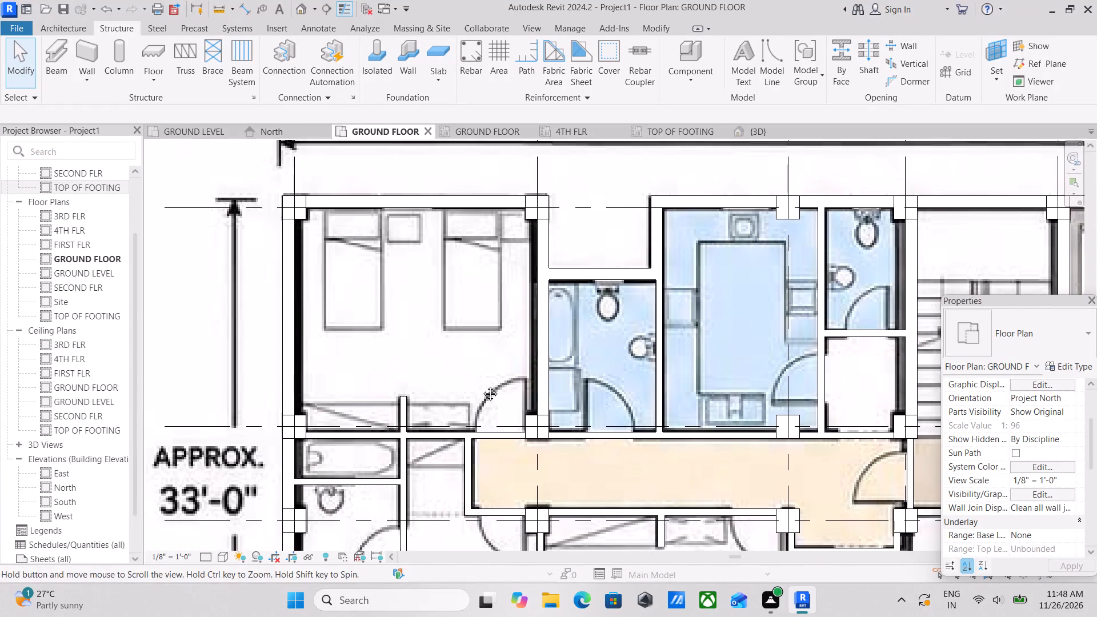
middle_drag(482, 385, 482, 386)
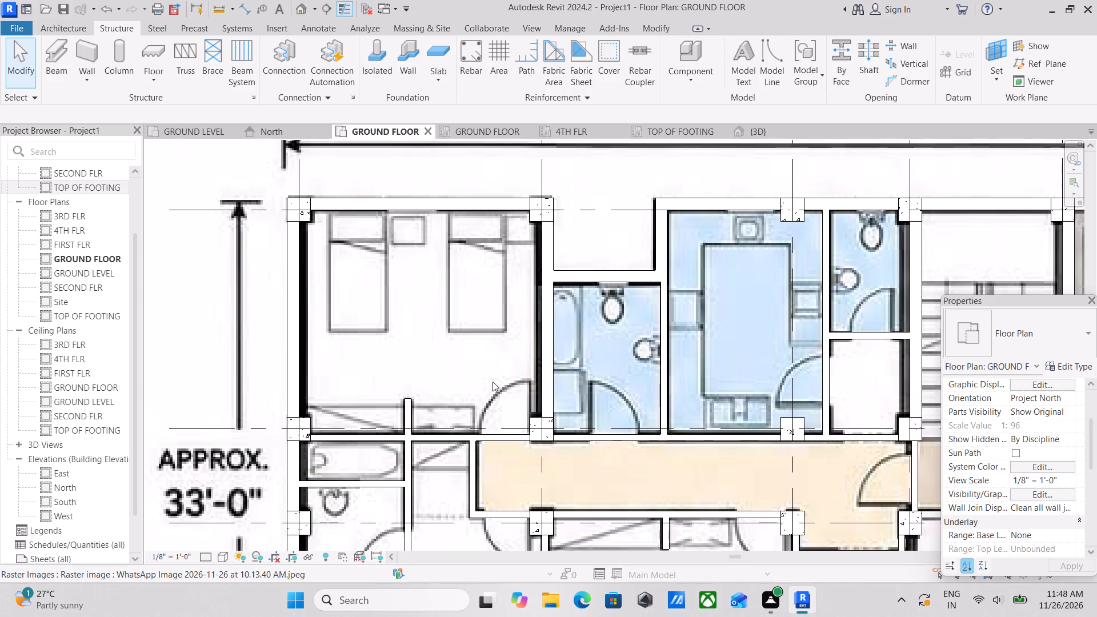
scroll(622, 376, down, 2)
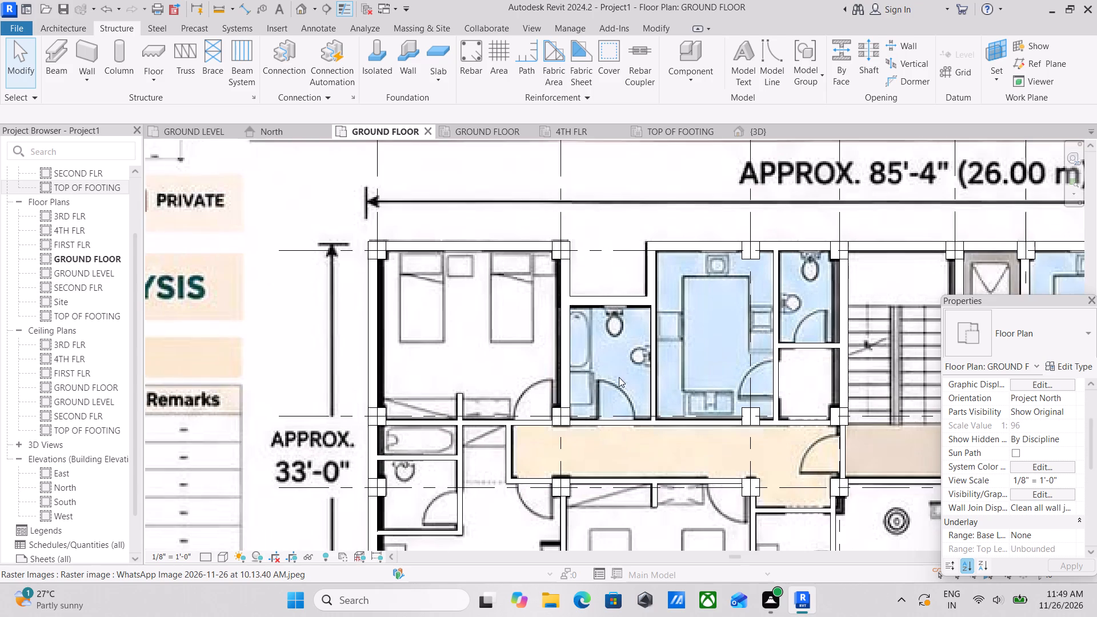
middle_drag(618, 377, 583, 381)
middle_drag(481, 365, 598, 351)
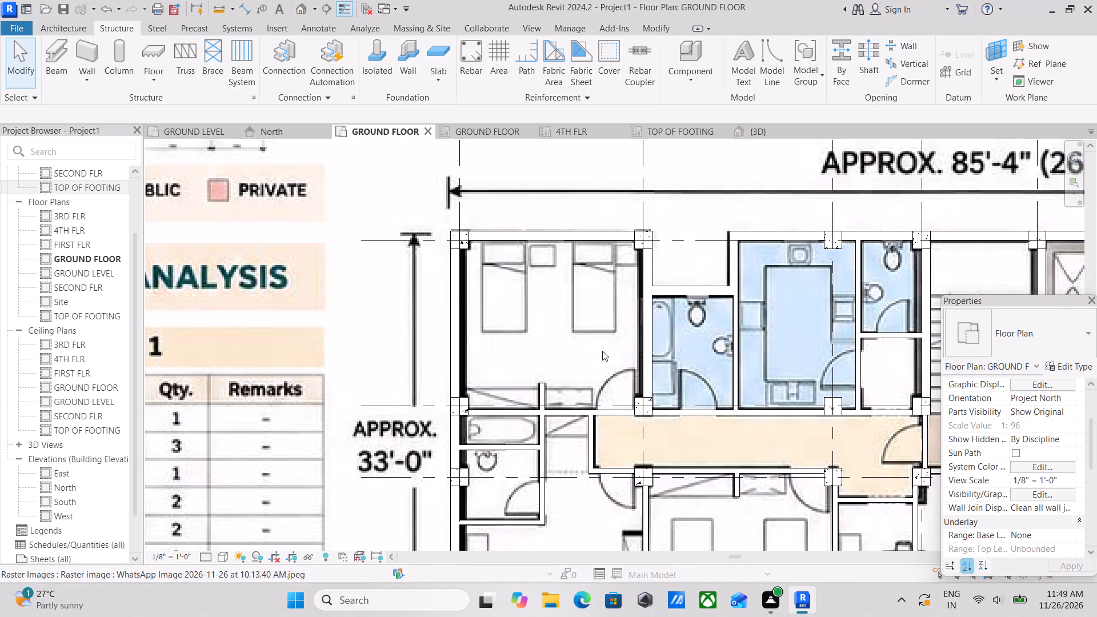
scroll(602, 351, down, 2)
middle_drag(602, 351, 467, 303)
scroll(563, 380, down, 2)
middle_drag(563, 384, 527, 338)
middle_drag(604, 427, 594, 422)
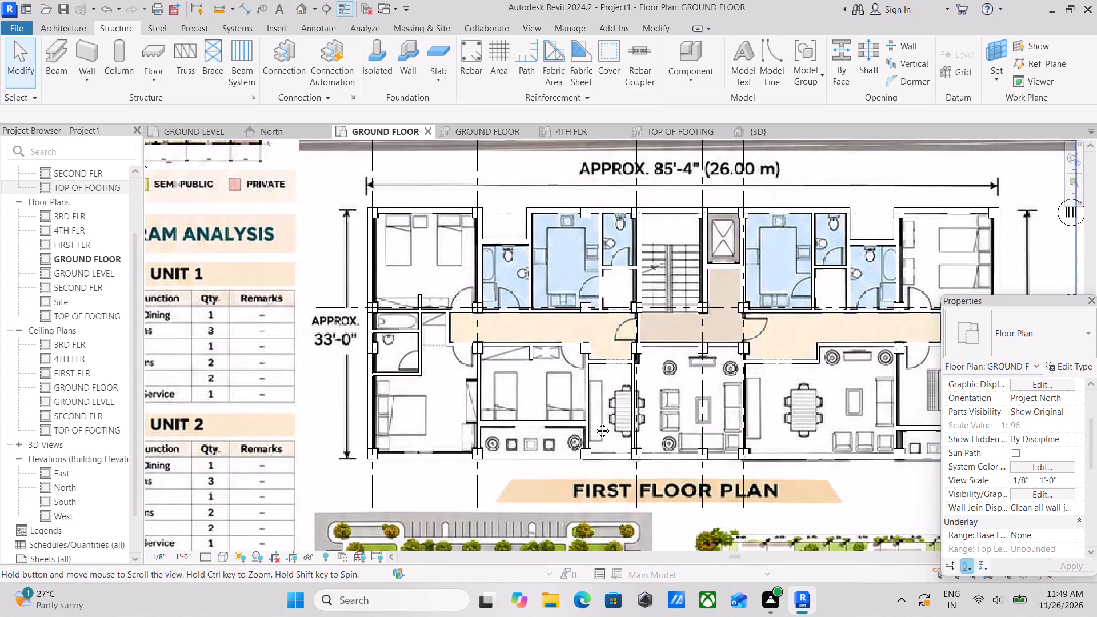
middle_drag(594, 422, 584, 407)
scroll(603, 471, up, 2)
middle_drag(648, 440, 542, 418)
scroll(536, 418, down, 3)
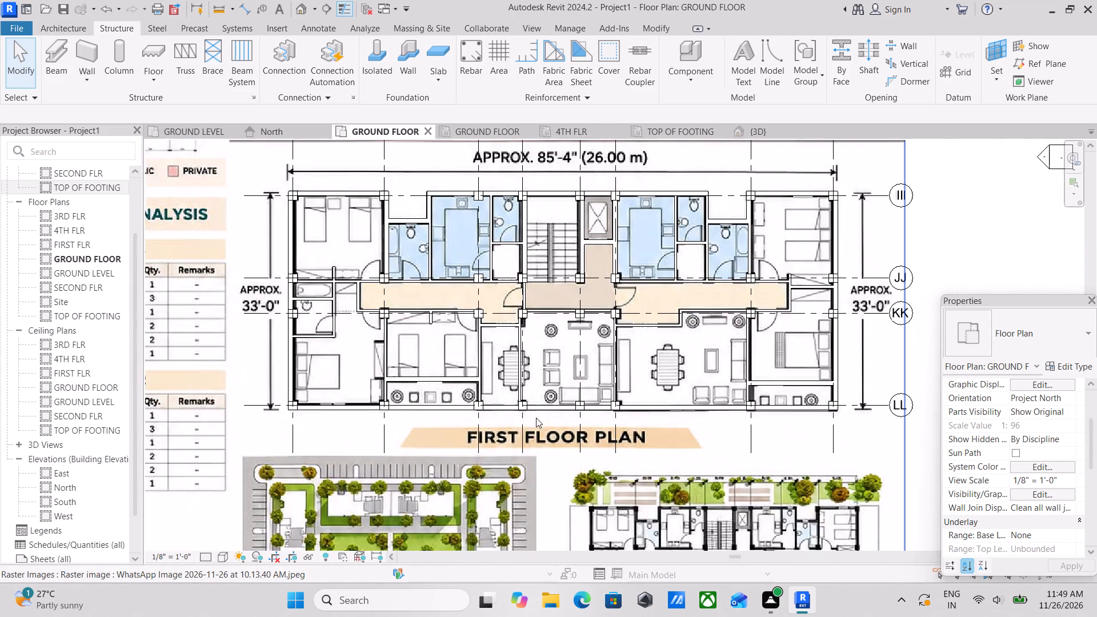
middle_drag(354, 382, 533, 396)
middle_drag(426, 386, 484, 419)
middle_drag(586, 417, 429, 363)
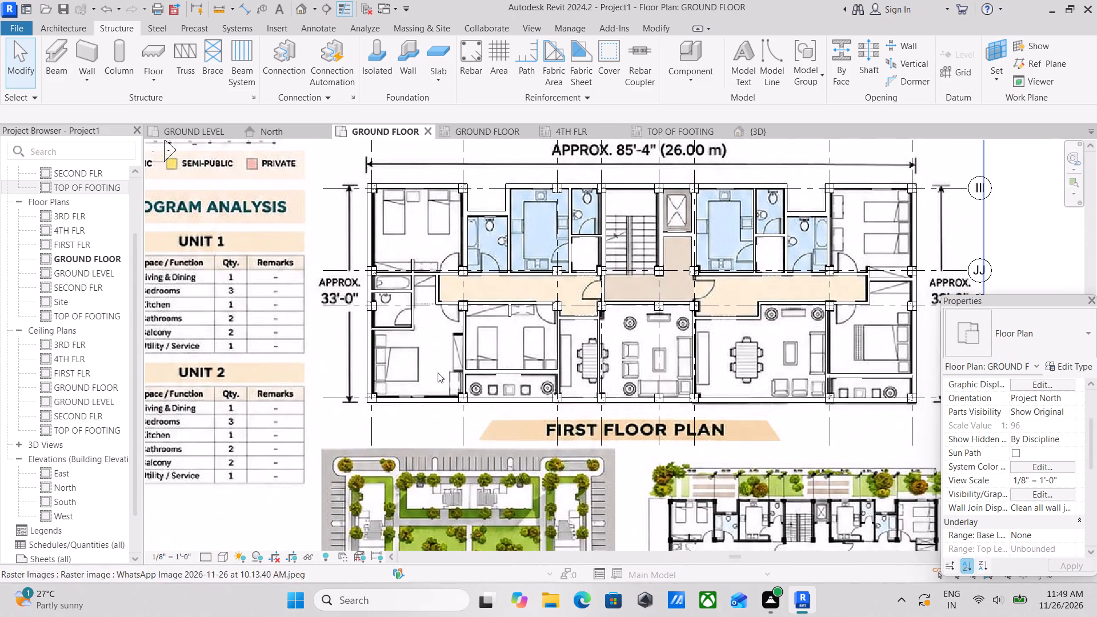
scroll(561, 434, down, 1)
middle_drag(559, 434, 556, 376)
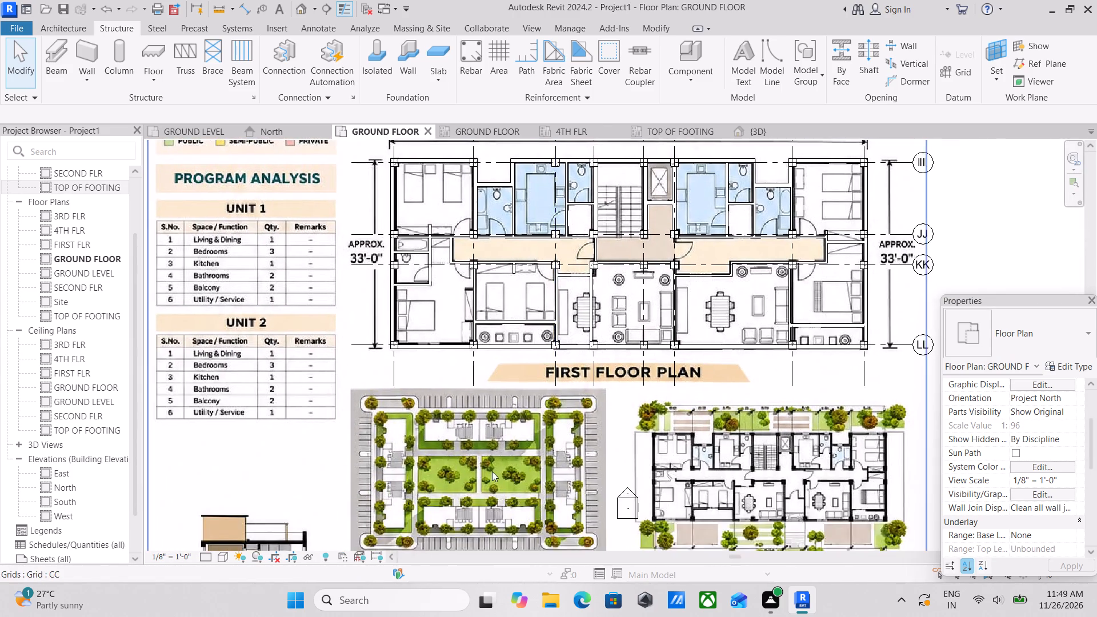
Examine the landscaped site plan and the smaller furnished floor plan below the first floor plan image.
scroll(469, 472, up, 4)
middle_drag(454, 480, 538, 451)
scroll(538, 451, down, 2)
middle_drag(576, 461, 576, 476)
scroll(574, 538, up, 7)
scroll(525, 496, up, 4)
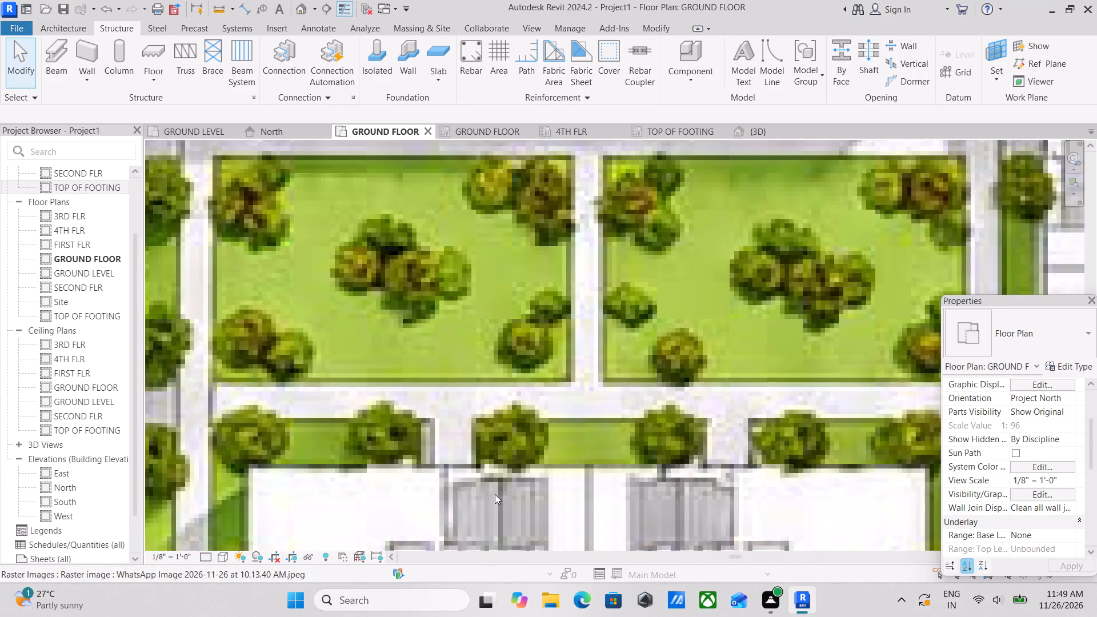
scroll(495, 494, down, 8)
scroll(588, 440, down, 2)
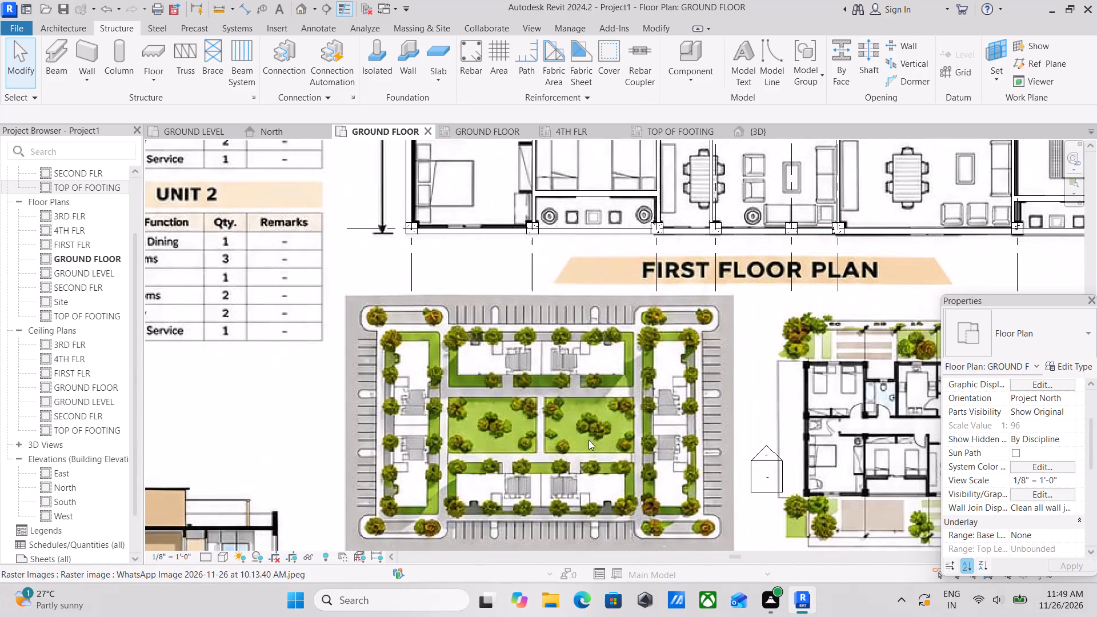
middle_drag(606, 415, 501, 415)
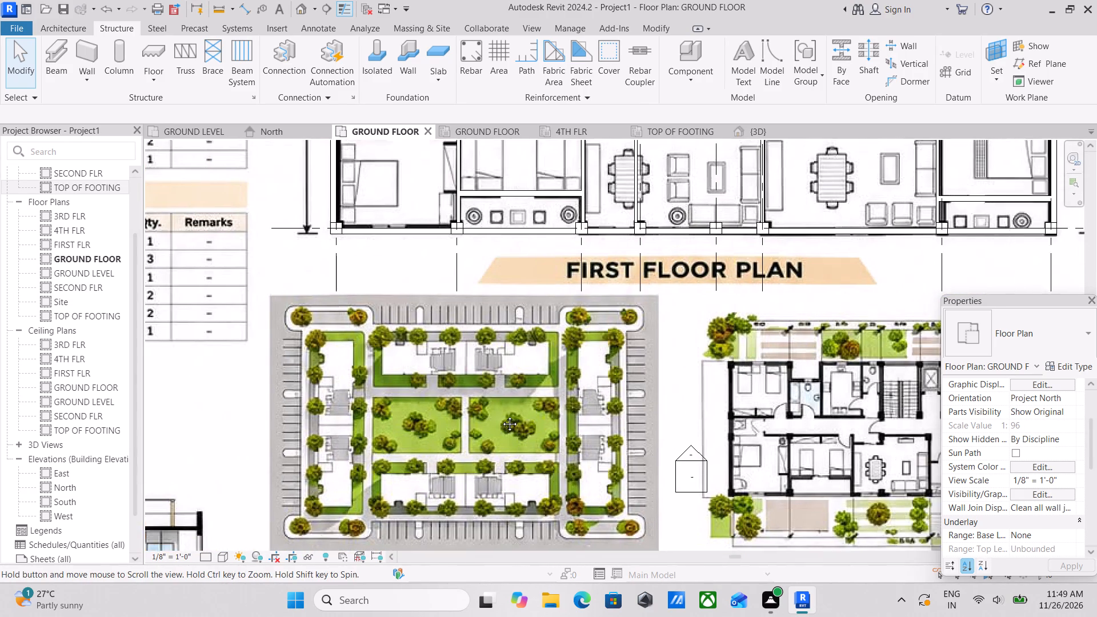
middle_drag(501, 415, 482, 412)
scroll(492, 412, down, 2)
scroll(705, 428, up, 2)
middle_drag(710, 428, 534, 421)
scroll(473, 427, down, 1)
middle_drag(473, 427, 542, 498)
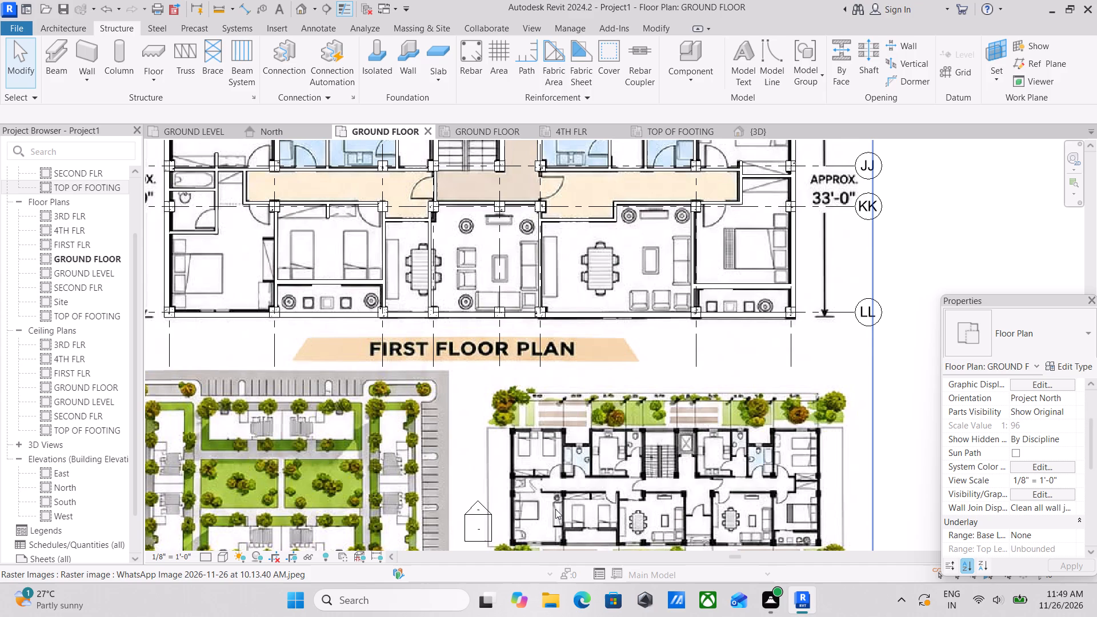
Examine the staircase and lift core of the first floor plan image, including the surrounding columns and walls.
scroll(592, 278, up, 1)
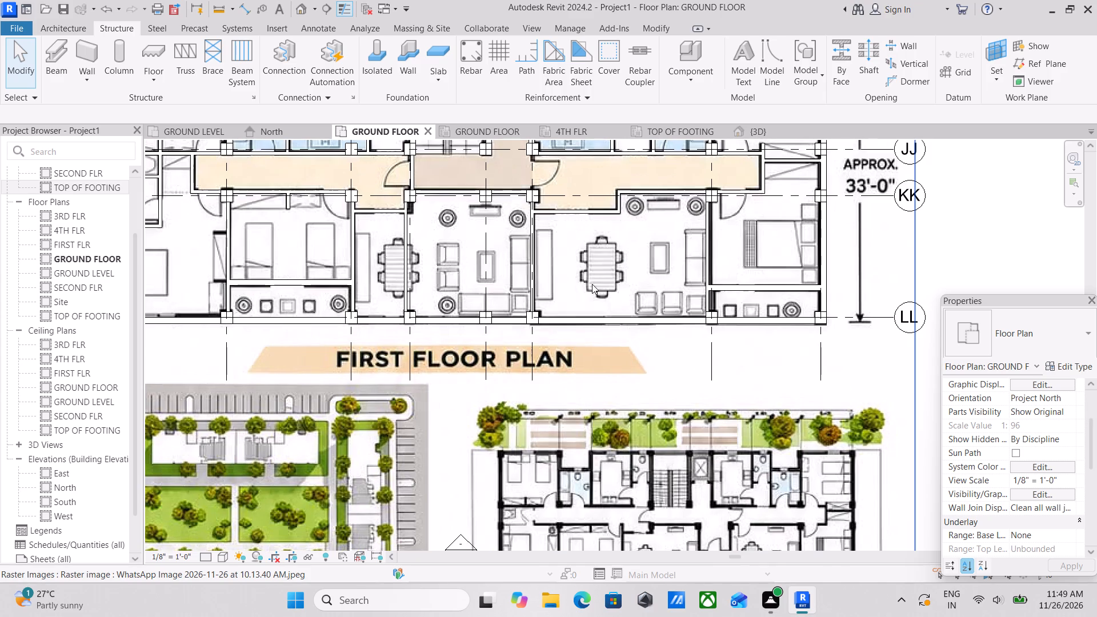
middle_drag(463, 274, 644, 364)
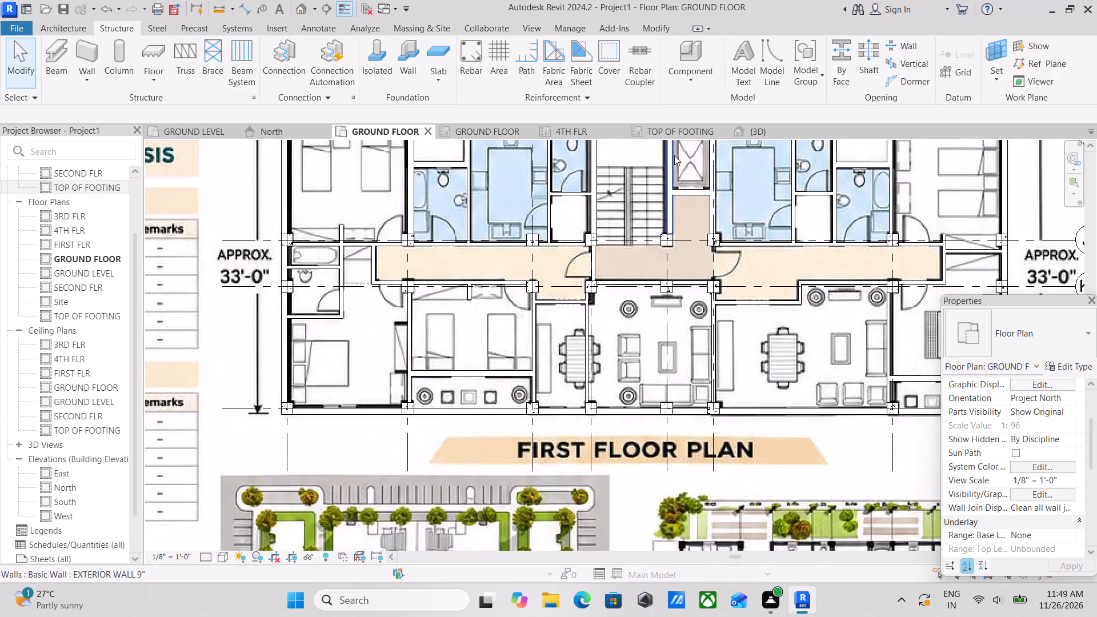
middle_drag(471, 216, 562, 343)
scroll(776, 331, up, 2)
middle_drag(710, 313, 705, 313)
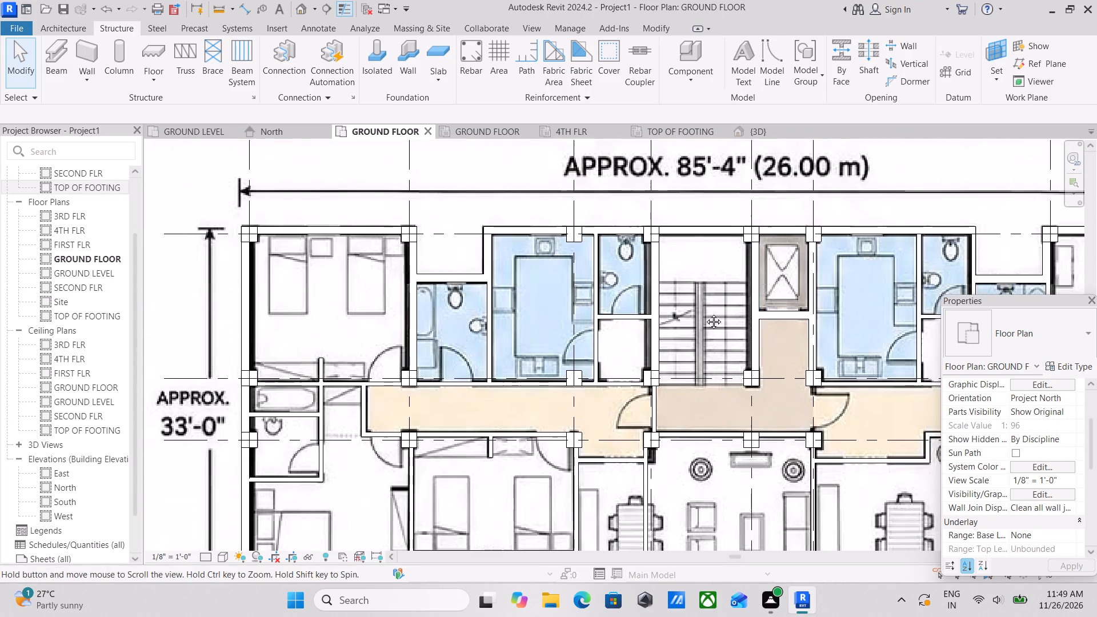
middle_drag(705, 313, 632, 316)
scroll(576, 331, up, 3)
middle_drag(630, 317, 545, 311)
middle_drag(457, 267, 483, 311)
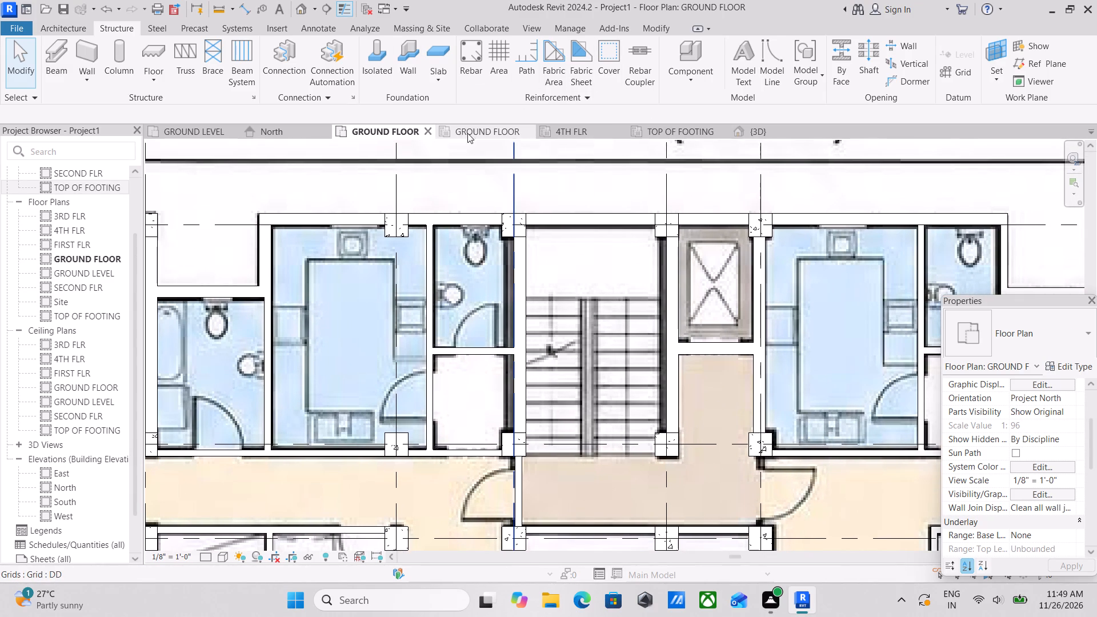
scroll(474, 139, up, 2)
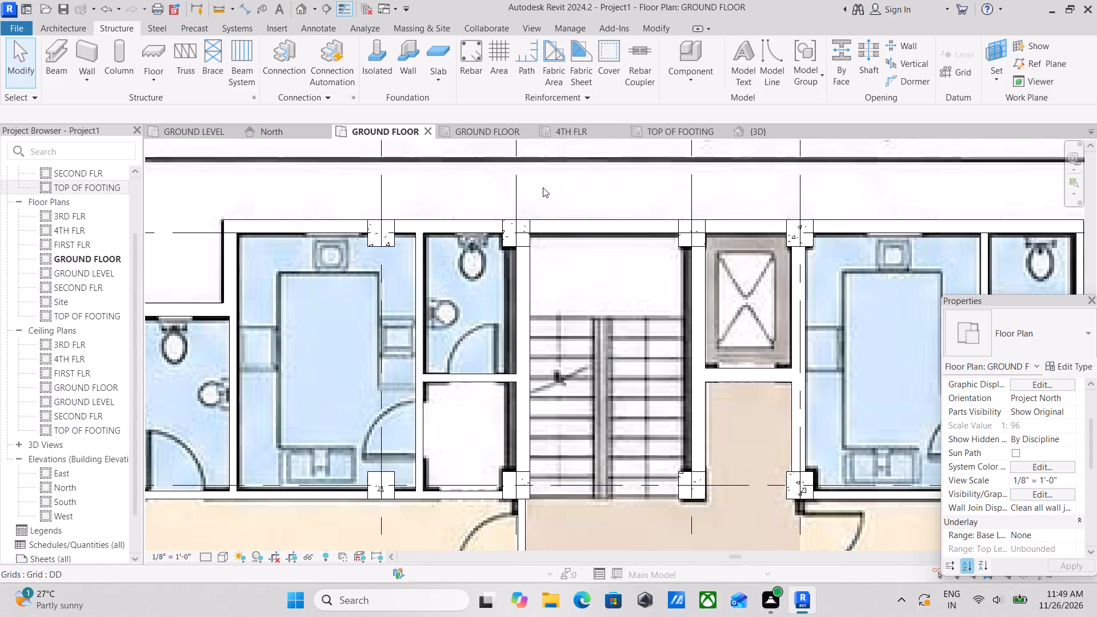
middle_drag(525, 226, 513, 184)
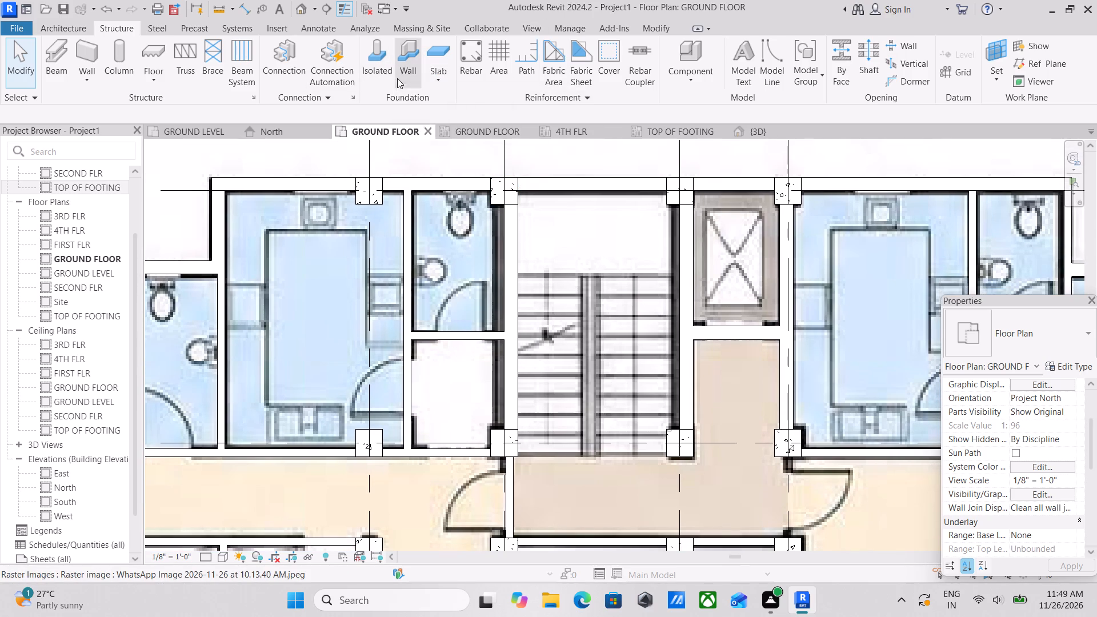
scroll(593, 324, up, 1)
middle_drag(622, 331, 555, 330)
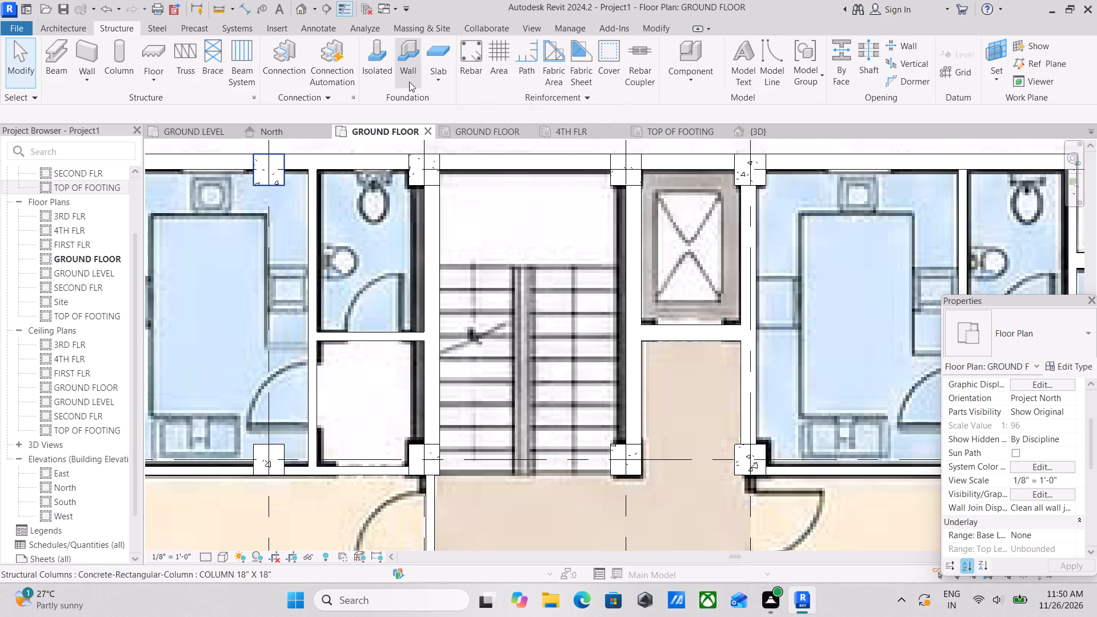
scroll(595, 287, up, 1)
scroll(556, 274, down, 1)
middle_drag(556, 274, 651, 246)
middle_drag(595, 268, 486, 244)
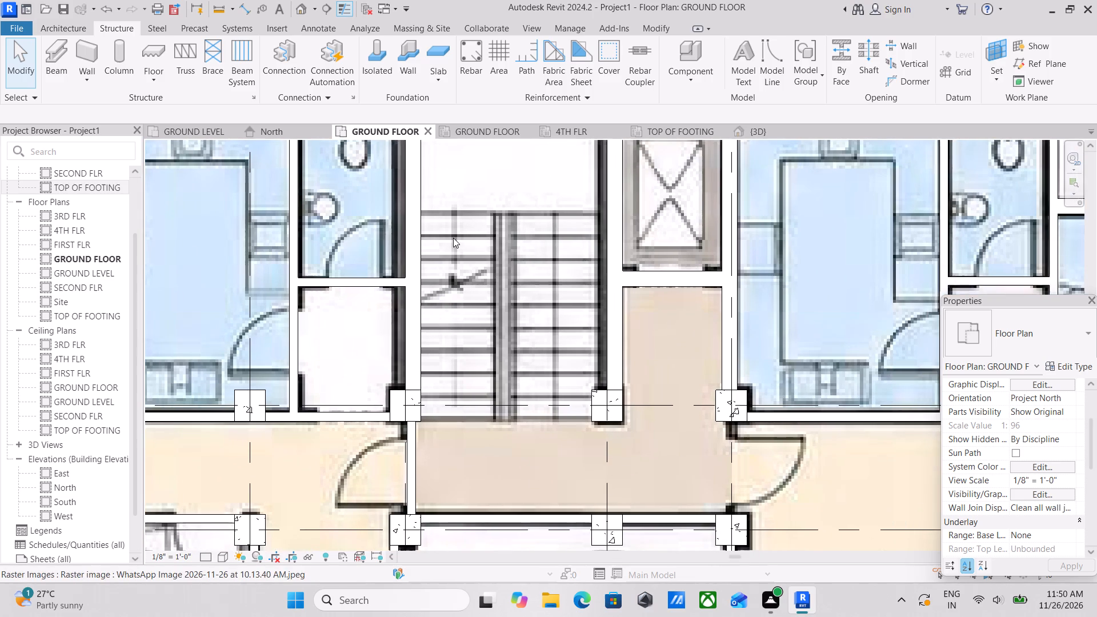
middle_drag(453, 238, 472, 265)
middle_drag(588, 253, 570, 261)
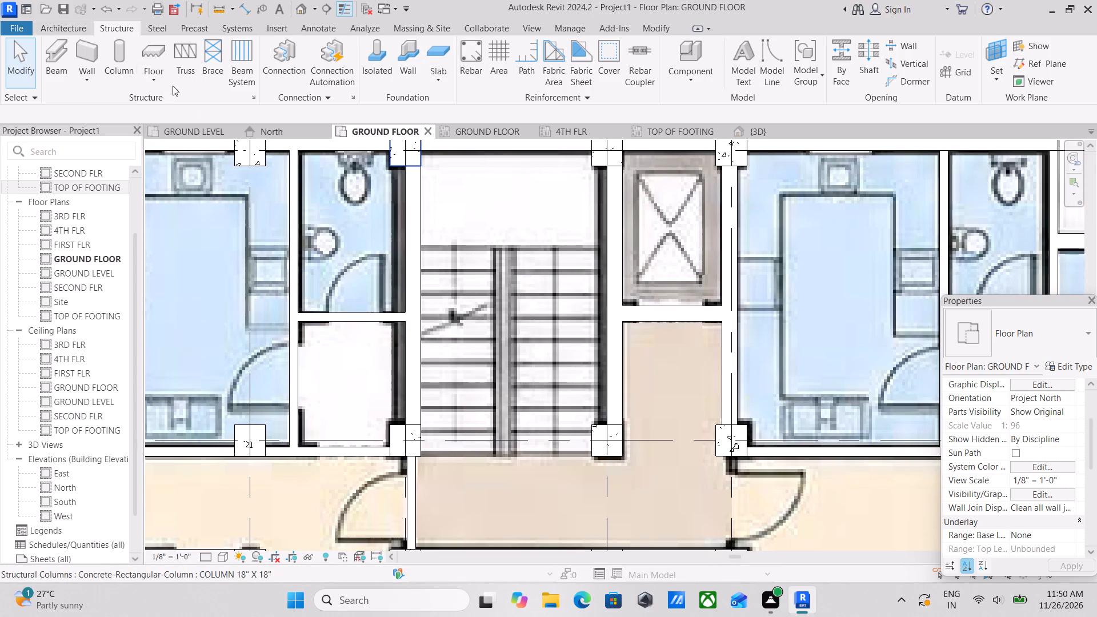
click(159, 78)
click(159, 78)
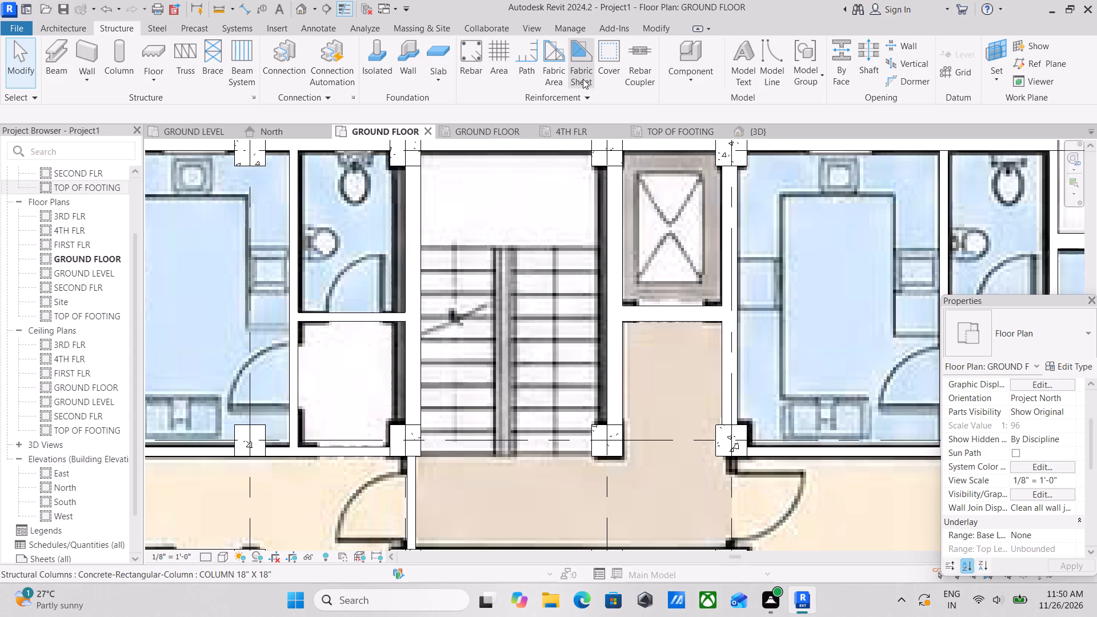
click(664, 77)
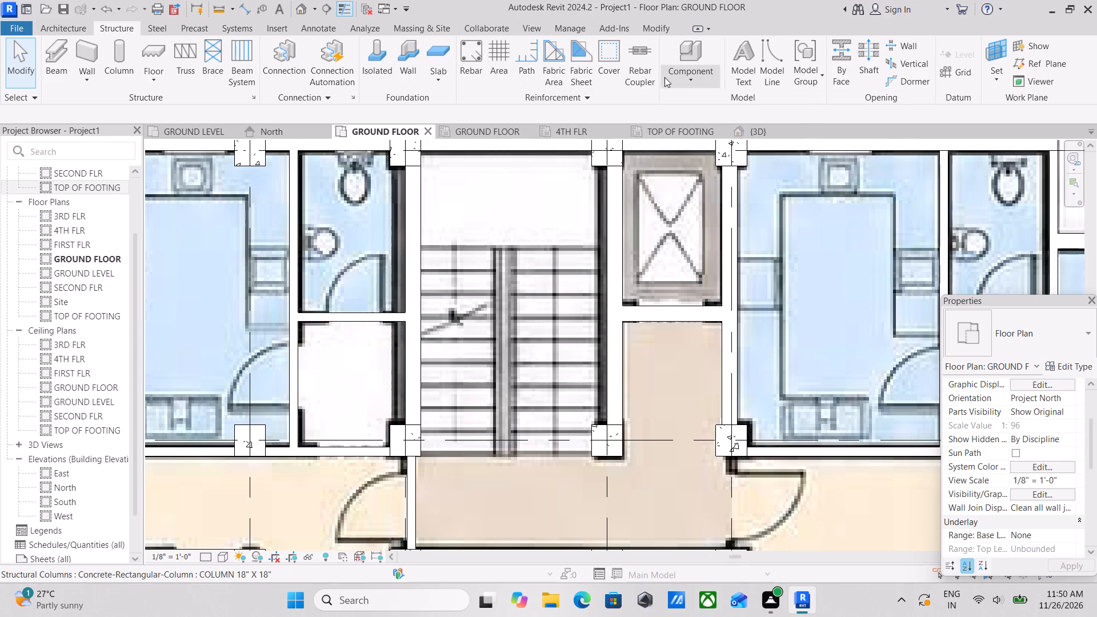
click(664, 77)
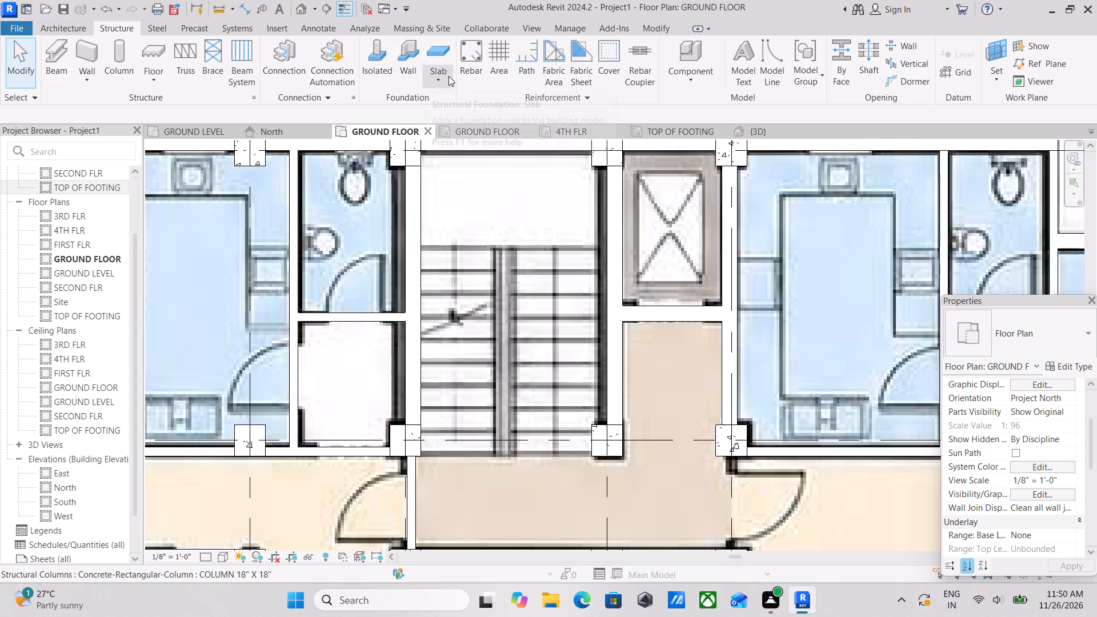
Start a sketched stair run and draw its west boundary from the lower column's corner up to the stairwell's north wall.
click(55, 23)
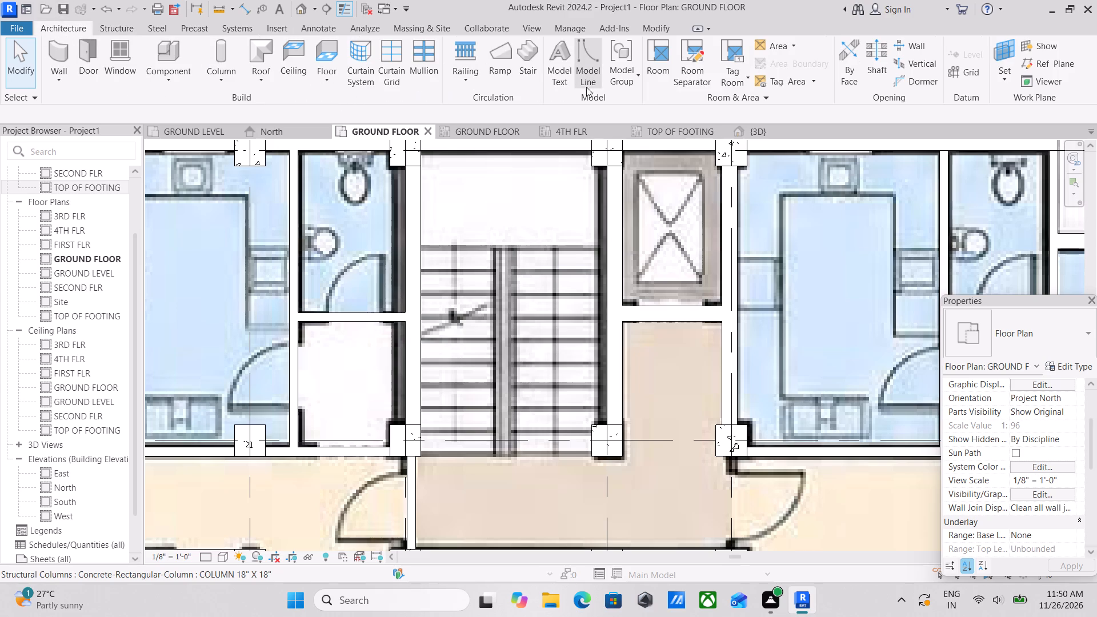
click(340, 77)
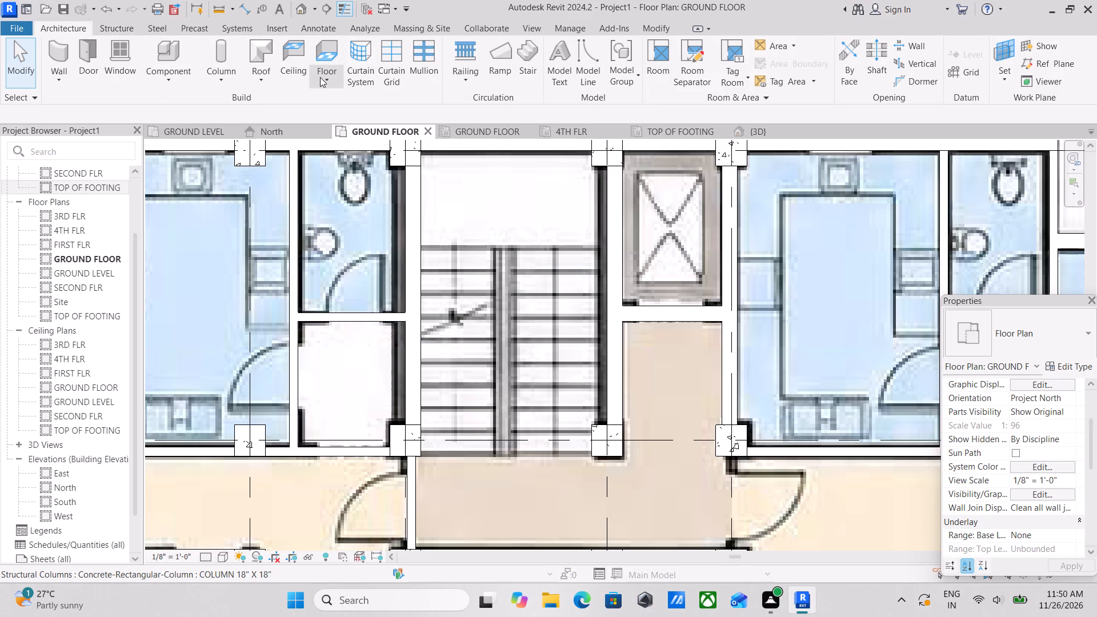
click(322, 77)
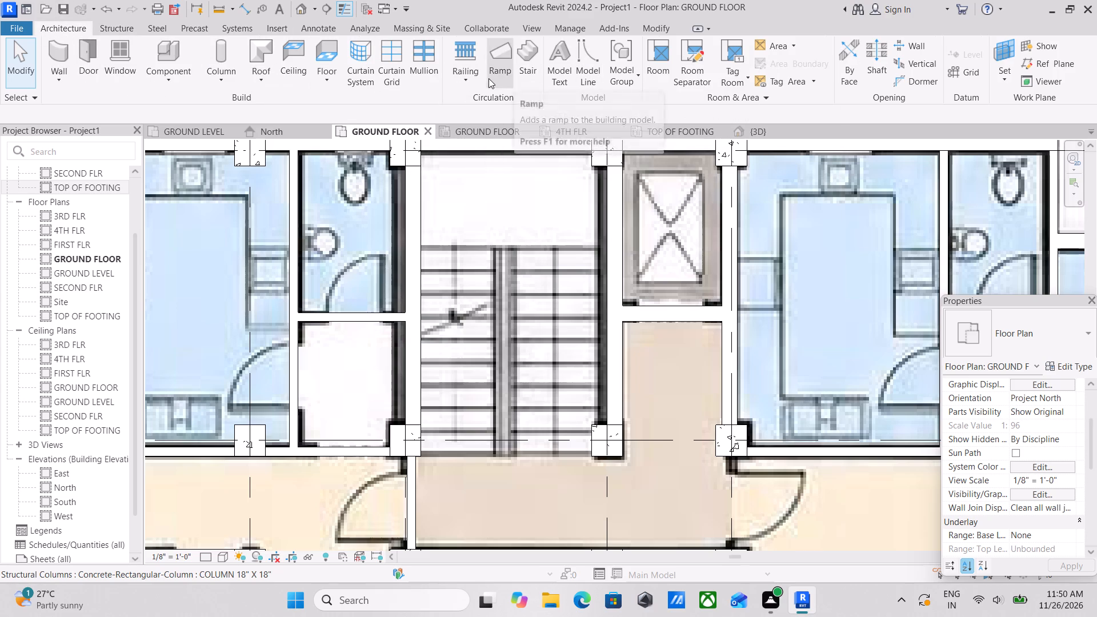
click(527, 77)
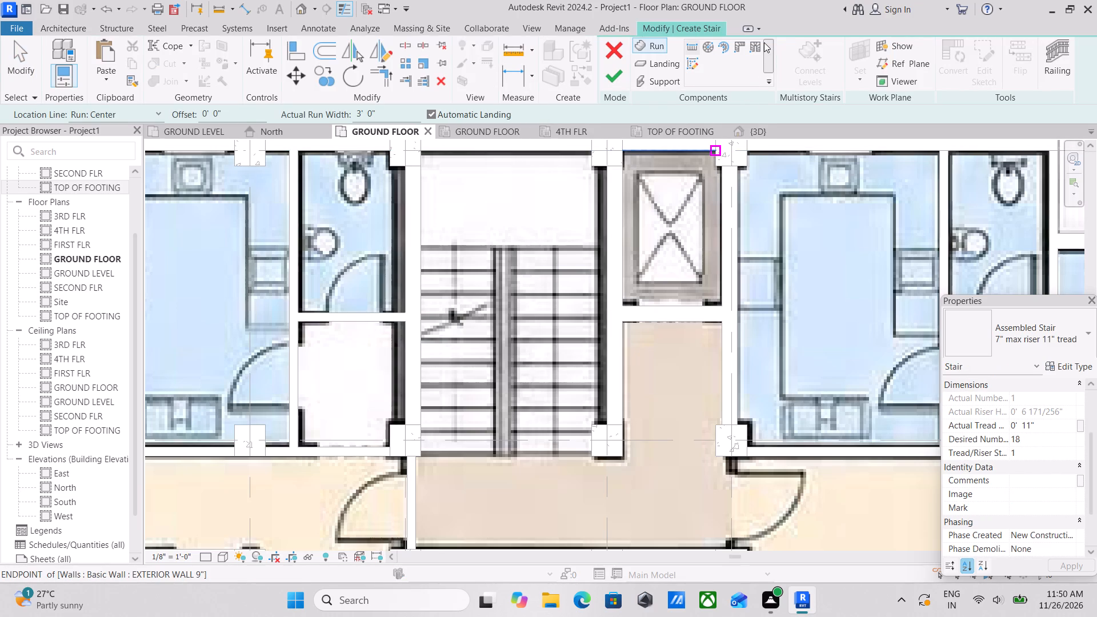
click(696, 67)
scroll(394, 474, up, 3)
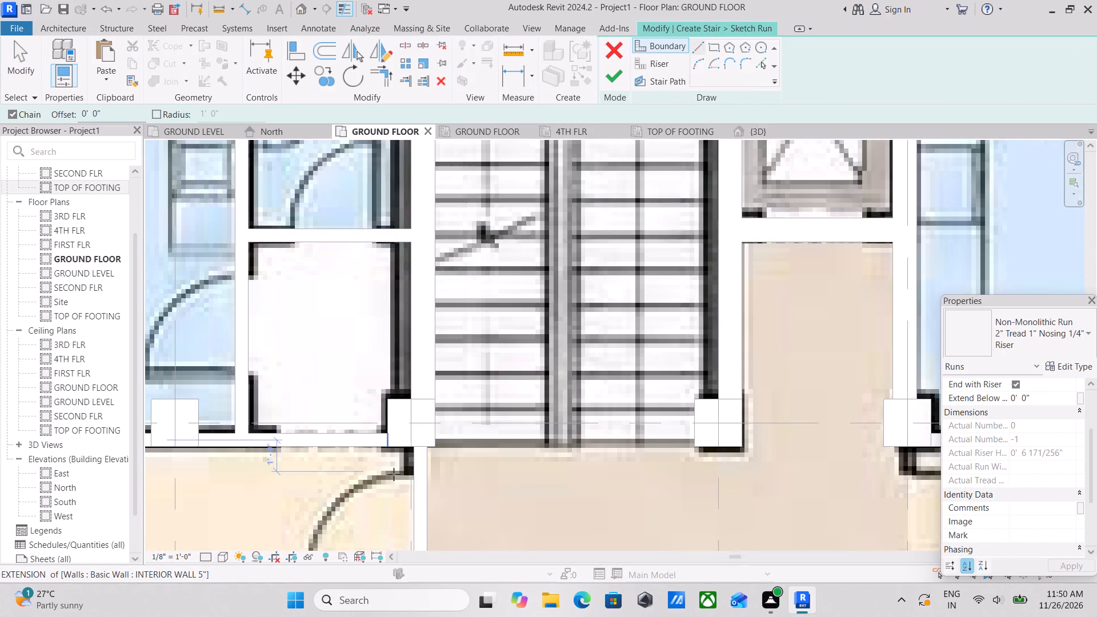
click(438, 446)
middle_drag(457, 324, 464, 435)
middle_drag(460, 272, 466, 407)
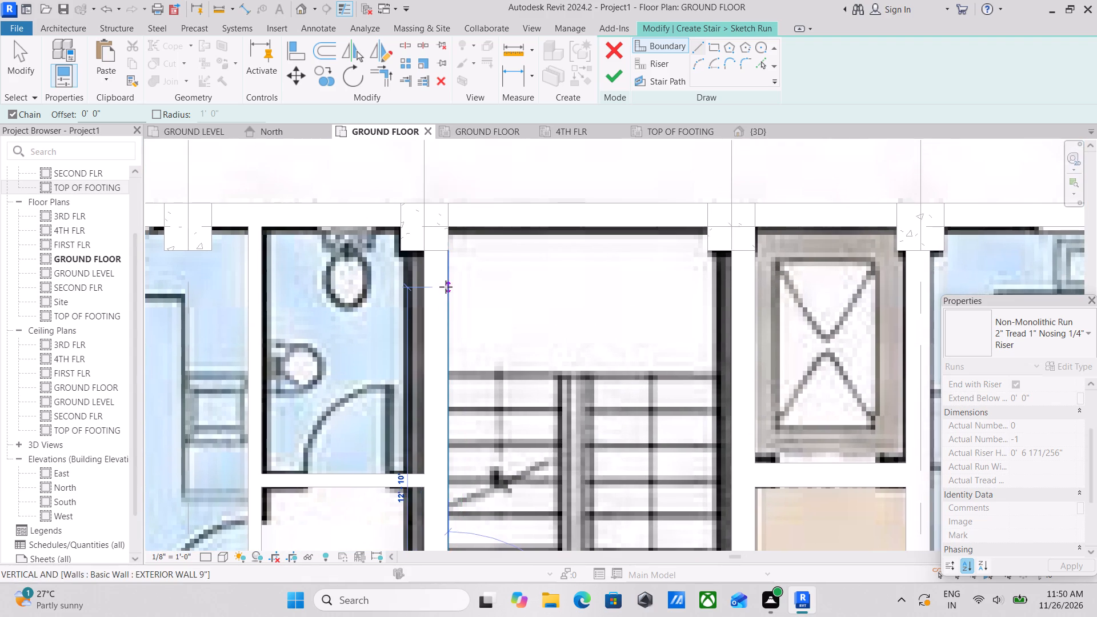
middle_drag(446, 286, 446, 357)
click(445, 301)
Continue the boundary about 8'-3" along the north wall, 9" down the column face, and across to the column's grid line.
middle_drag(564, 297, 495, 299)
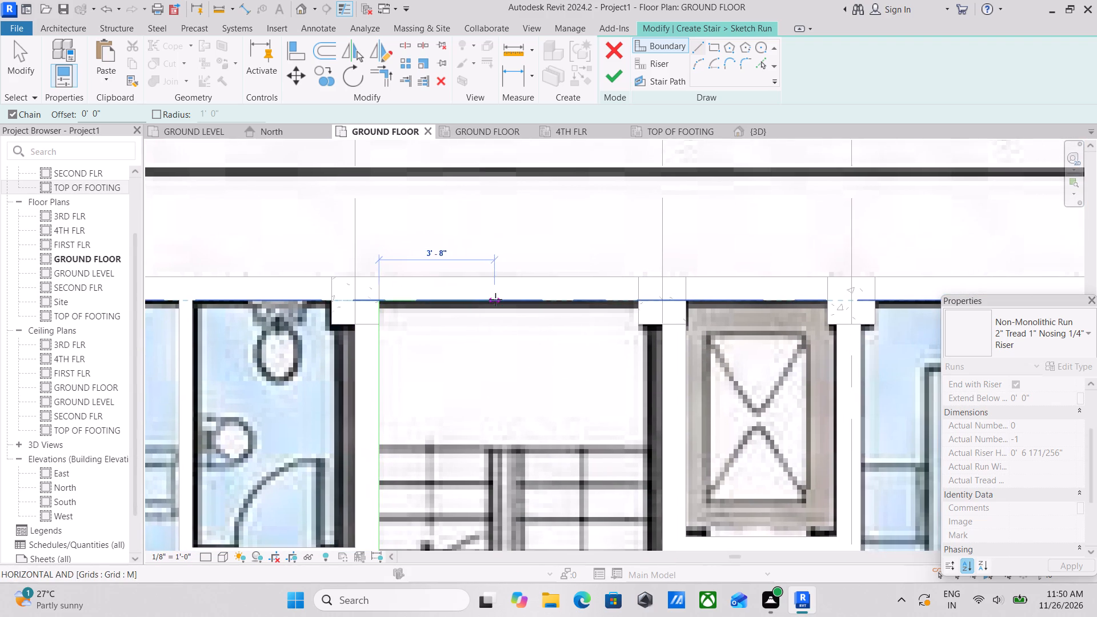
scroll(635, 305, up, 3)
click(640, 303)
click(643, 335)
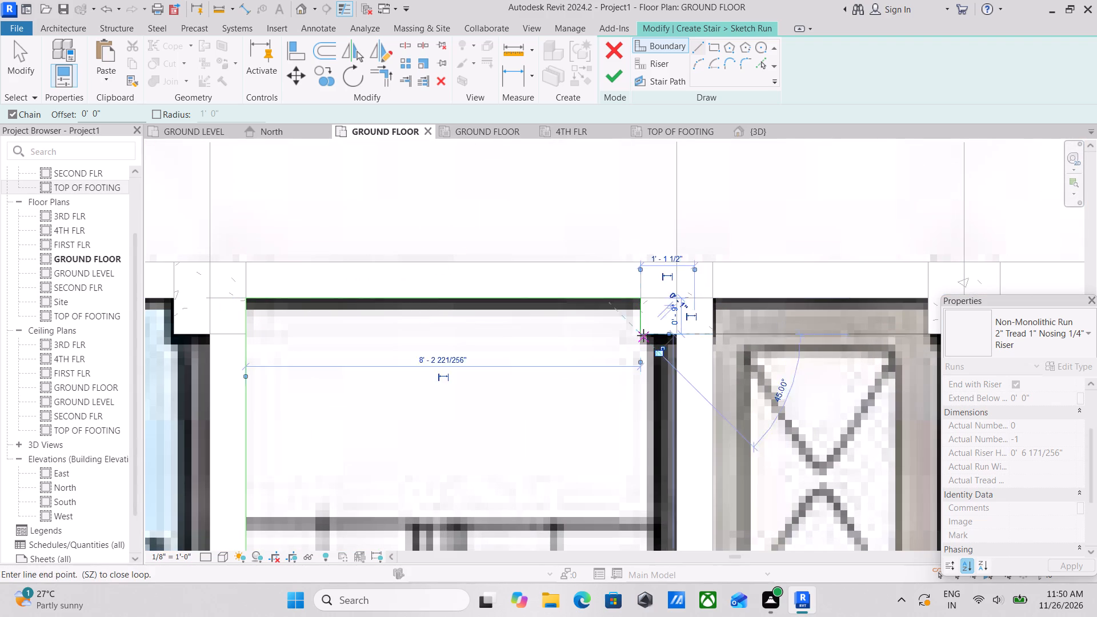
click(676, 336)
Draw the run's east boundary down the column grid line to the top of the stairwell's lower east column.
middle_drag(673, 375, 646, 195)
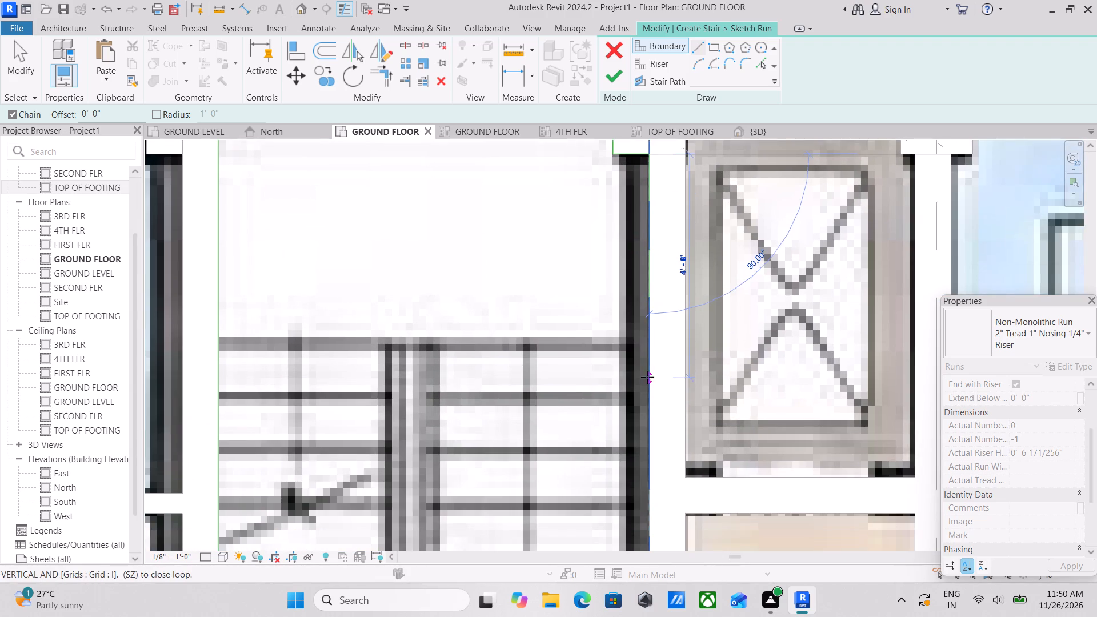
middle_drag(647, 377, 646, 229)
scroll(638, 389, down, 5)
middle_drag(643, 430, 646, 324)
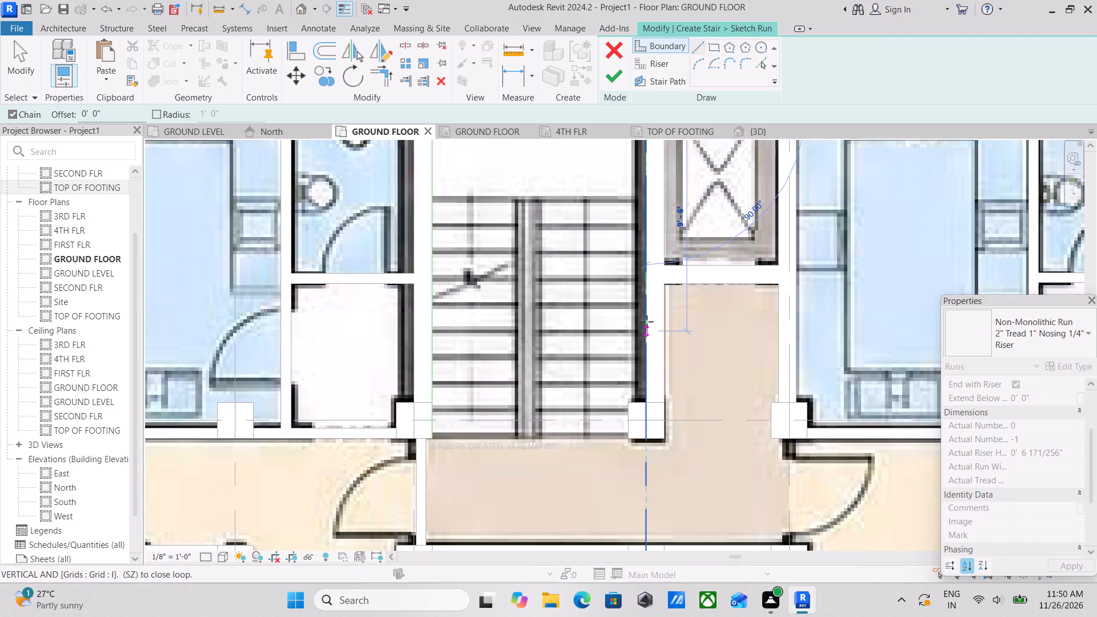
scroll(645, 411, up, 2)
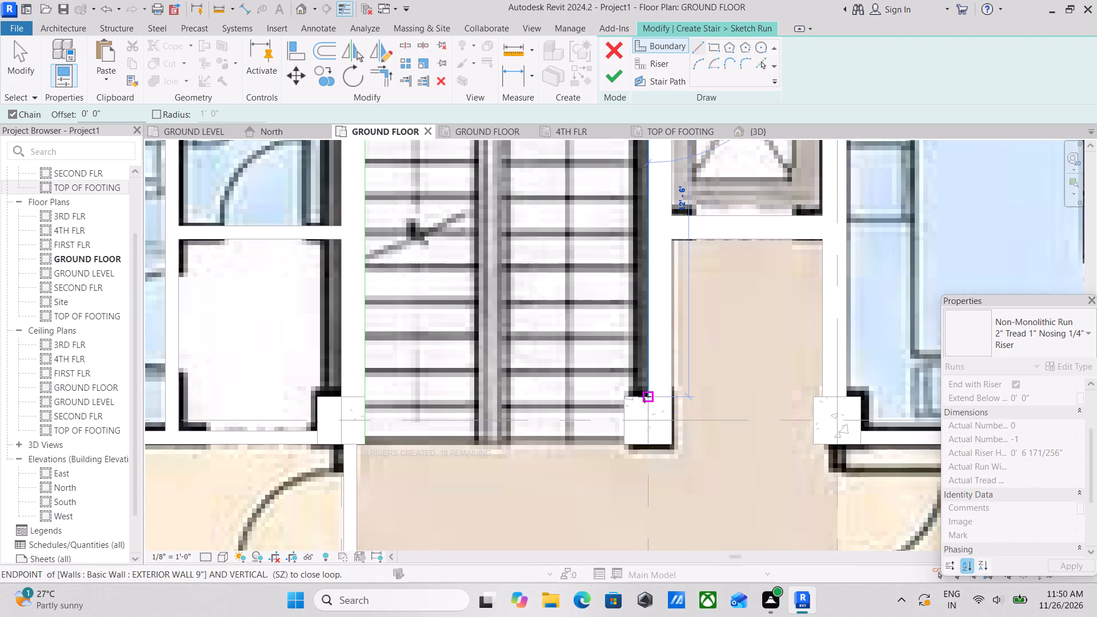
click(644, 396)
Continue the boundary 9" west along the lower column's top edge and about 1'-4" down its west face.
scroll(620, 399, up, 4)
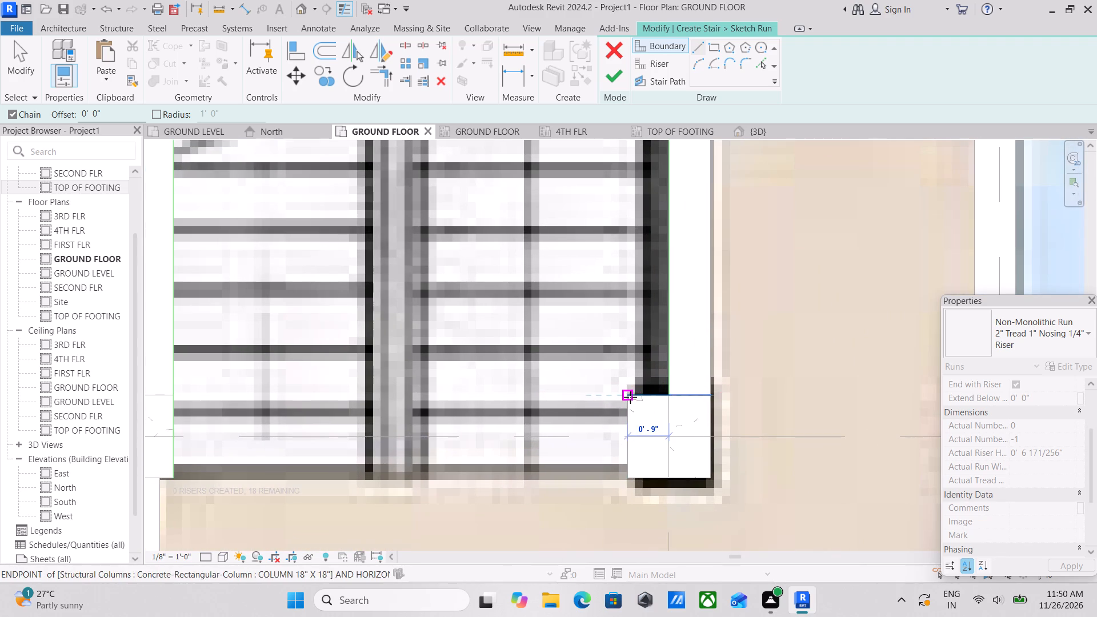
click(630, 397)
middle_drag(619, 464, 632, 414)
click(639, 420)
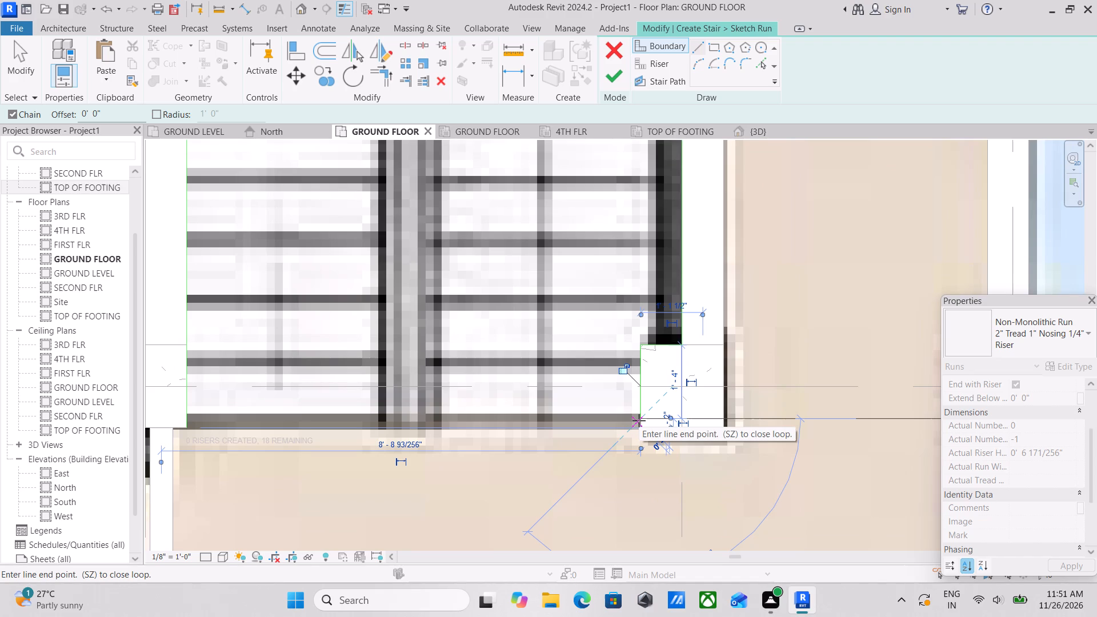
key(Escape)
scroll(578, 340, down, 2)
middle_drag(578, 340, 642, 466)
key(Escape)
scroll(562, 315, down, 2)
middle_drag(562, 317, 580, 408)
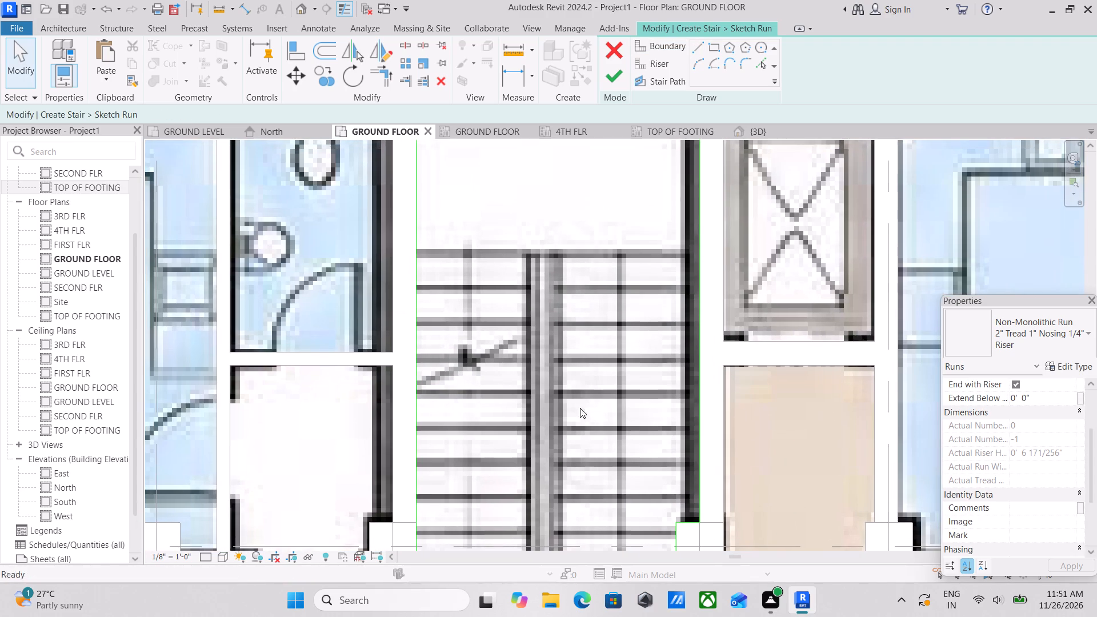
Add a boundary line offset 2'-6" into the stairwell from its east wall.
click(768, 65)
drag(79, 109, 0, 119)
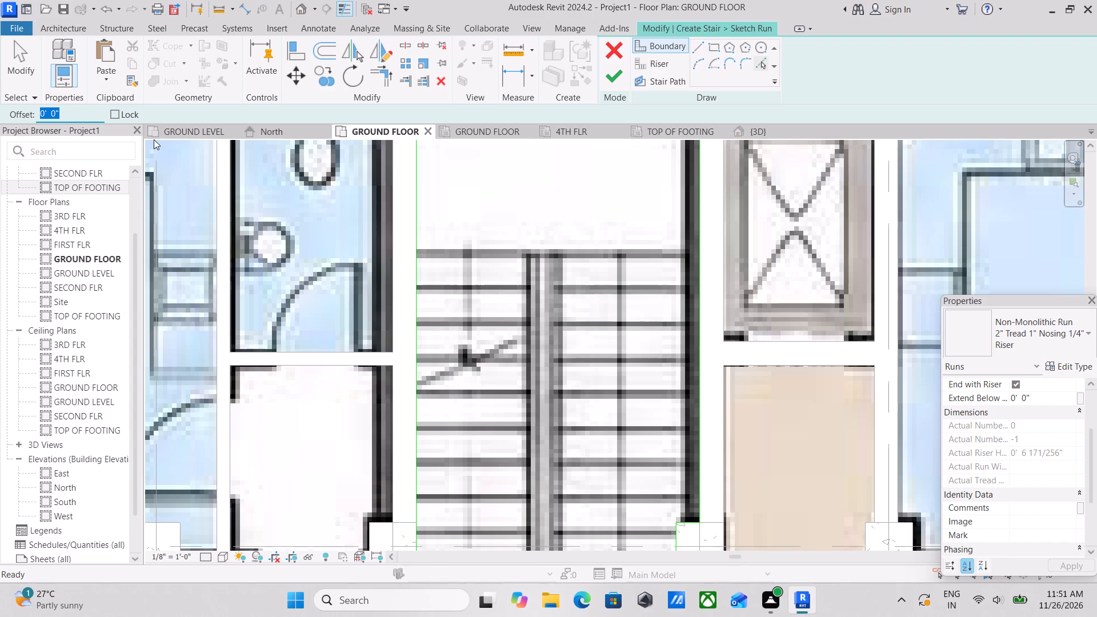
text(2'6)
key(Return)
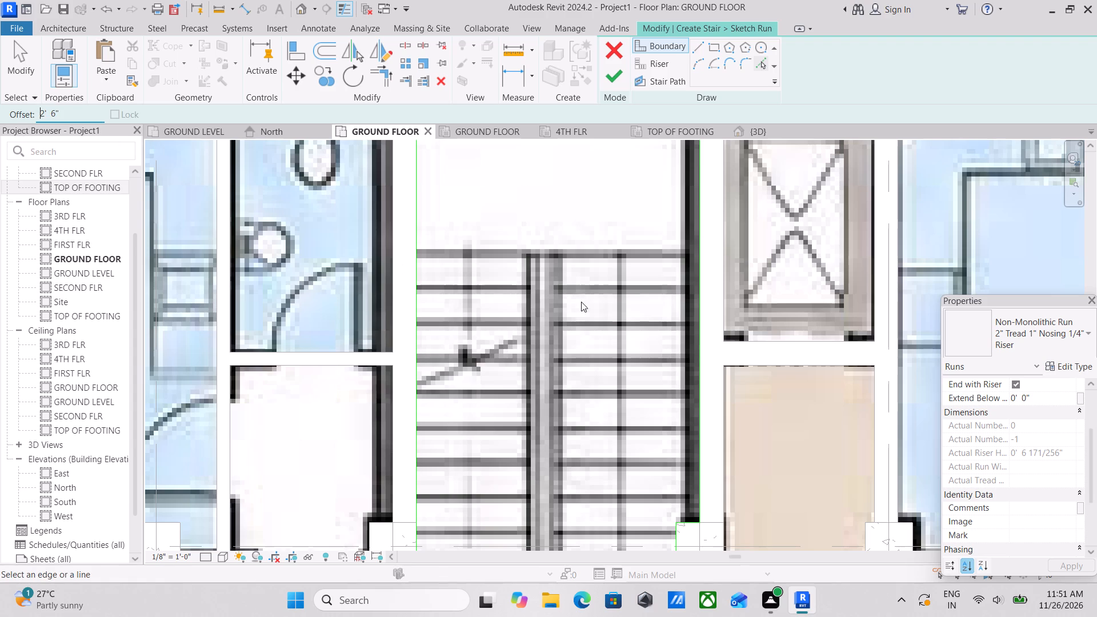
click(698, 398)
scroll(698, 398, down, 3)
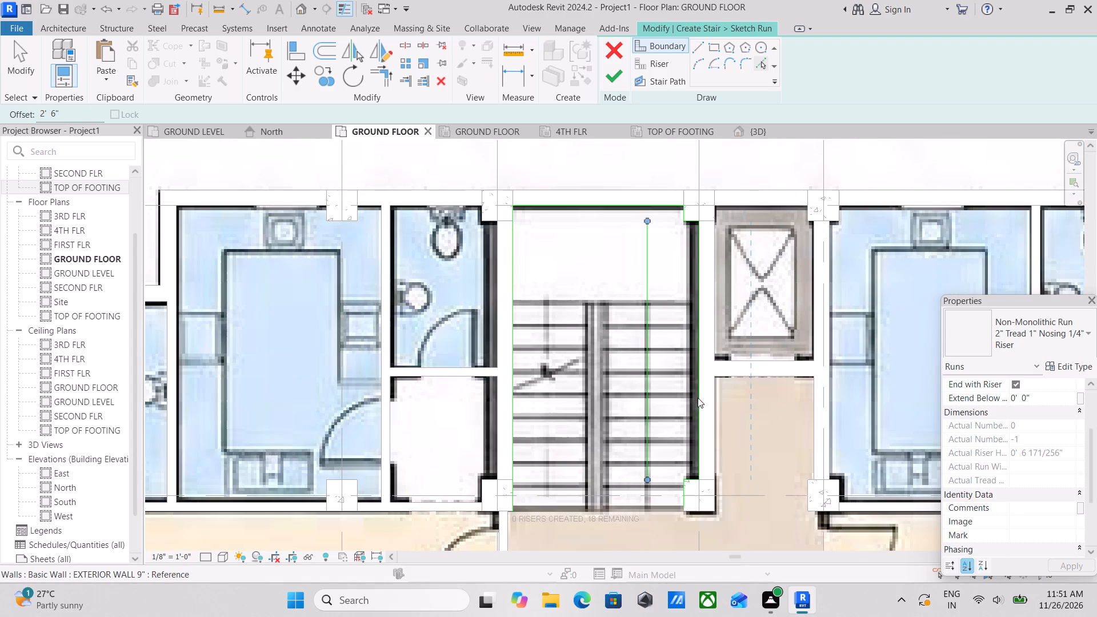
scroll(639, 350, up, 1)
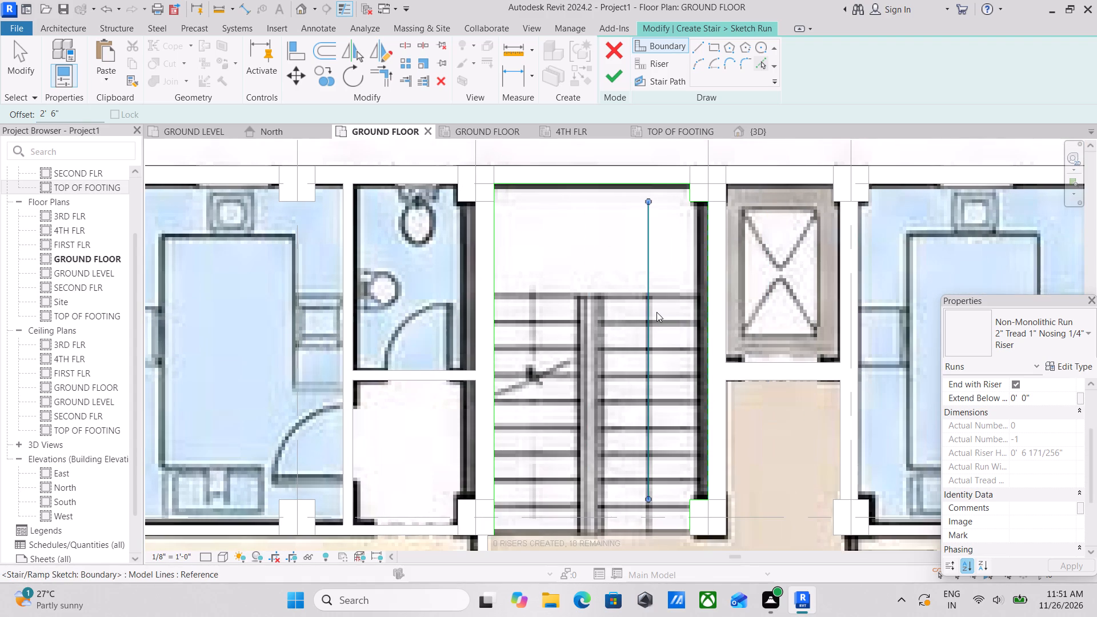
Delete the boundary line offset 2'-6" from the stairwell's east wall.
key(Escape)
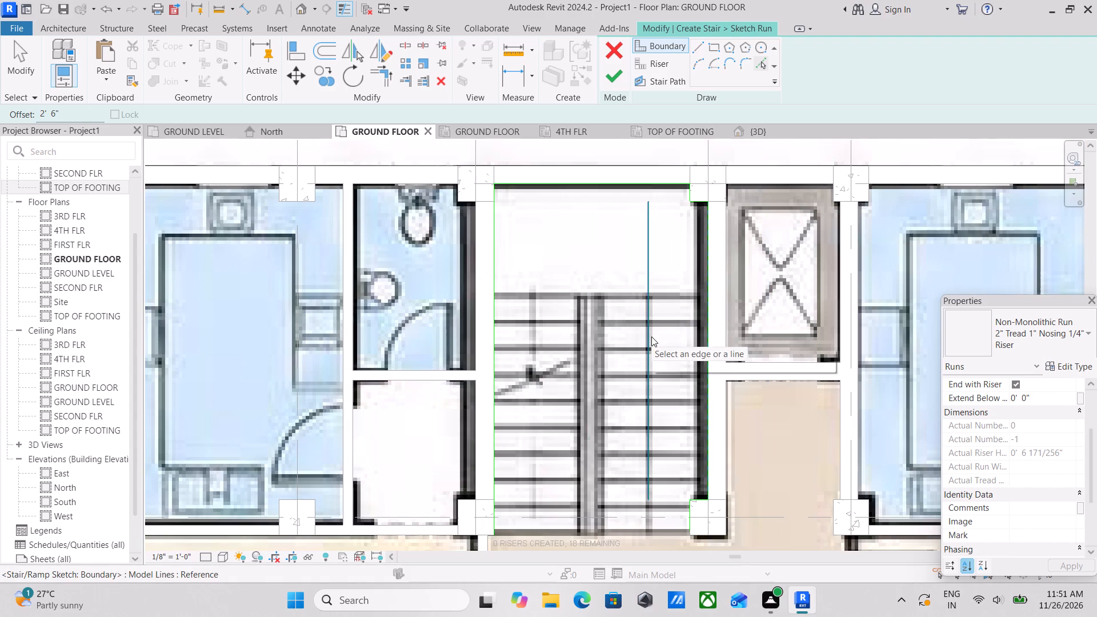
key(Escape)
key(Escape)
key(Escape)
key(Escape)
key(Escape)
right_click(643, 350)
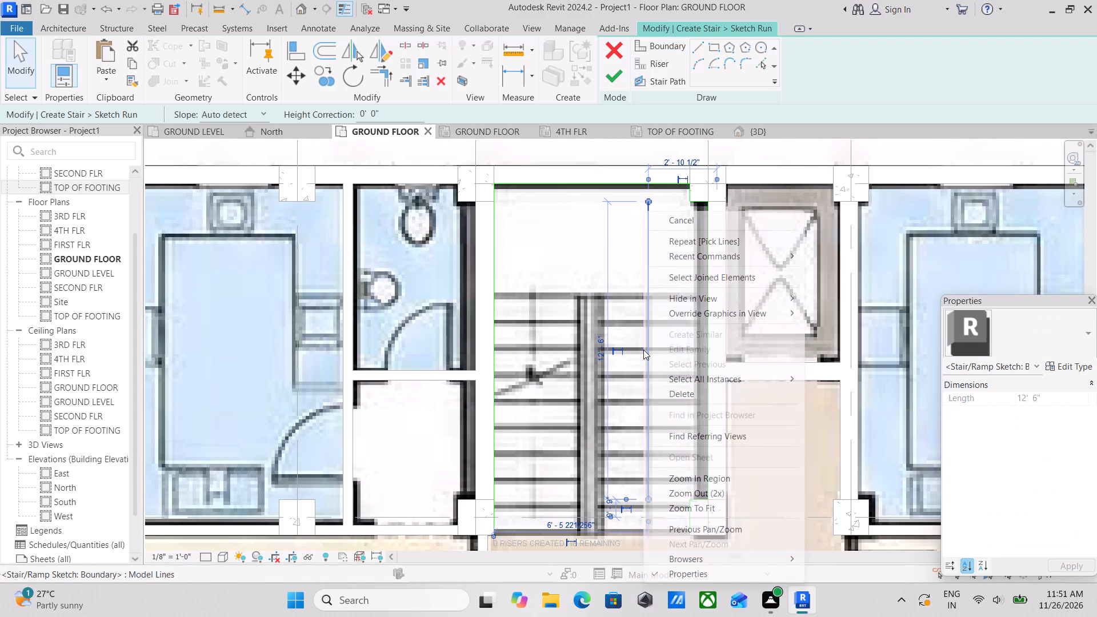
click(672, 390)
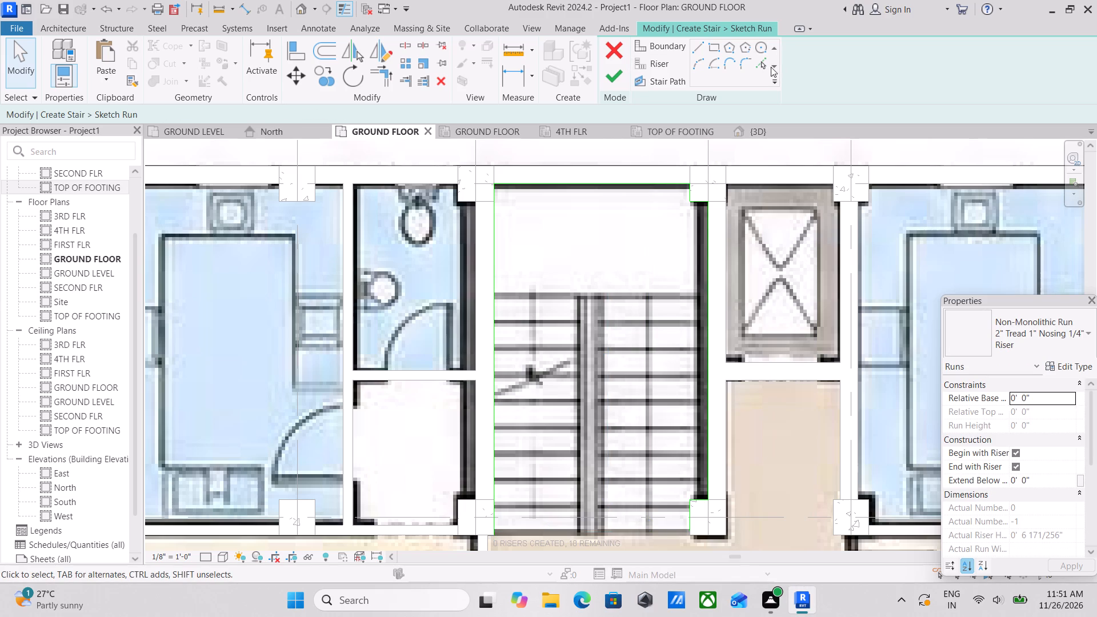
Add boundary lines offset 3'-0" into the stairwell from its east, west and north walls.
click(760, 62)
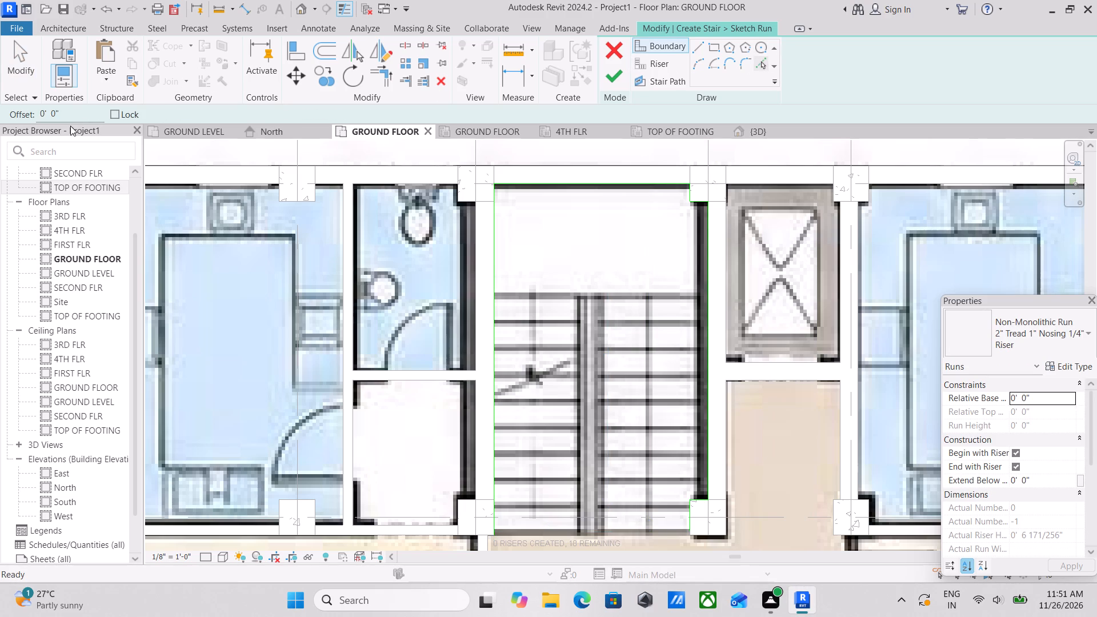
drag(71, 110, 5, 110)
text(3')
key(Return)
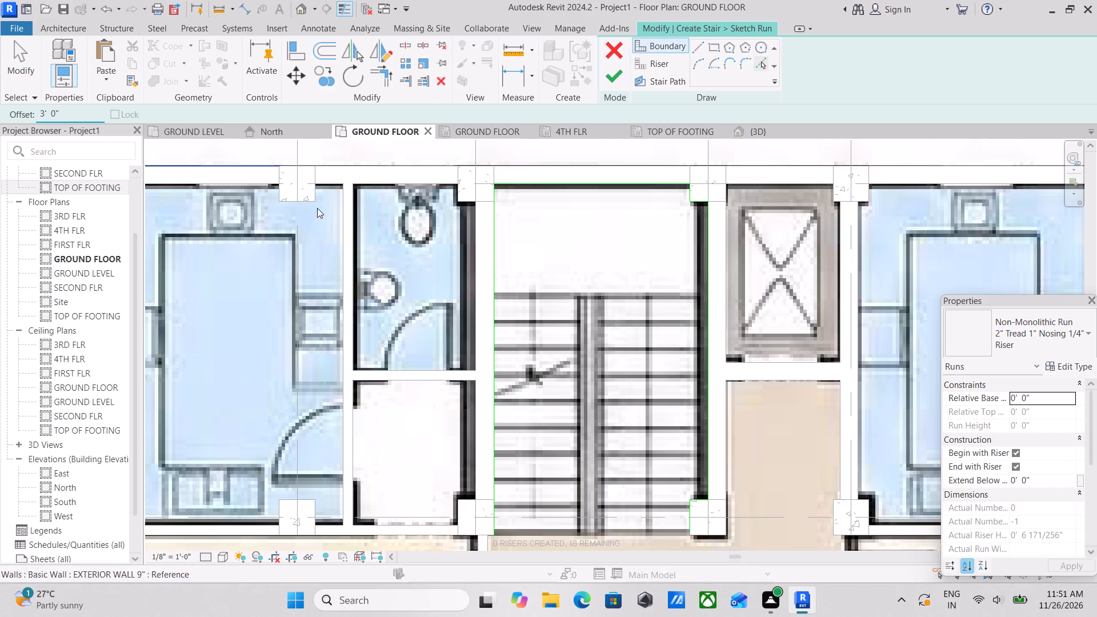
click(704, 418)
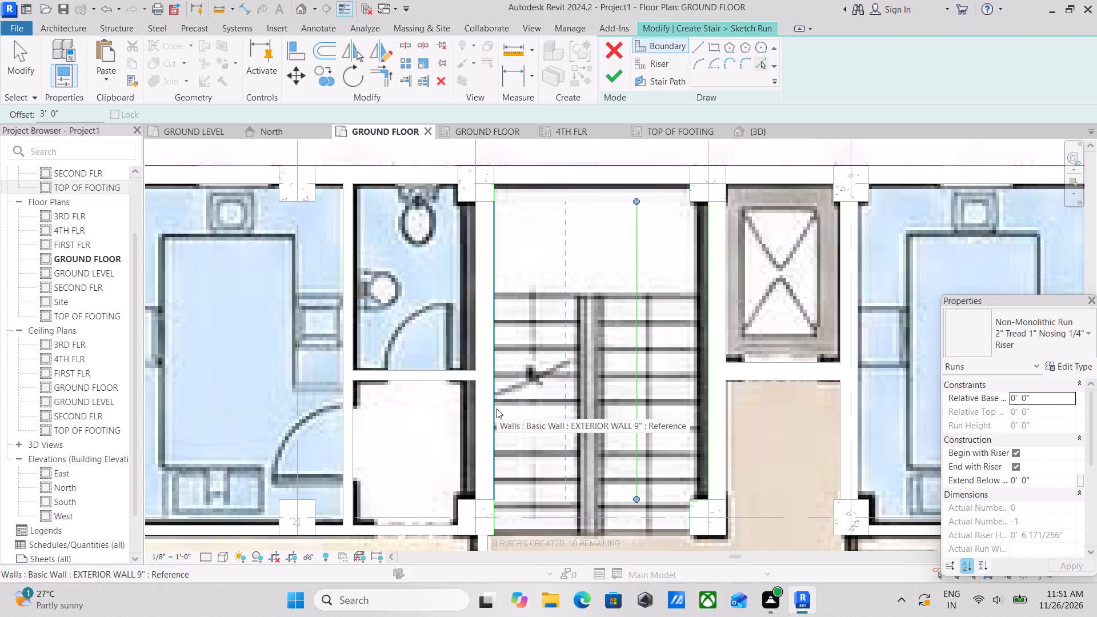
click(497, 408)
scroll(508, 402, down, 1)
middle_drag(508, 402, 518, 417)
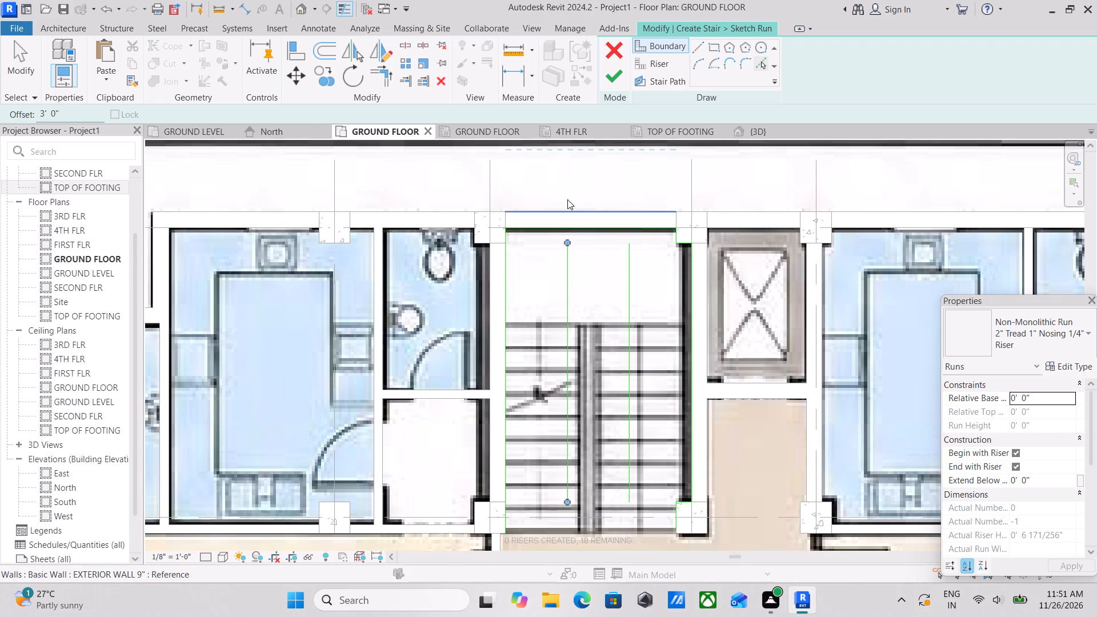
click(568, 229)
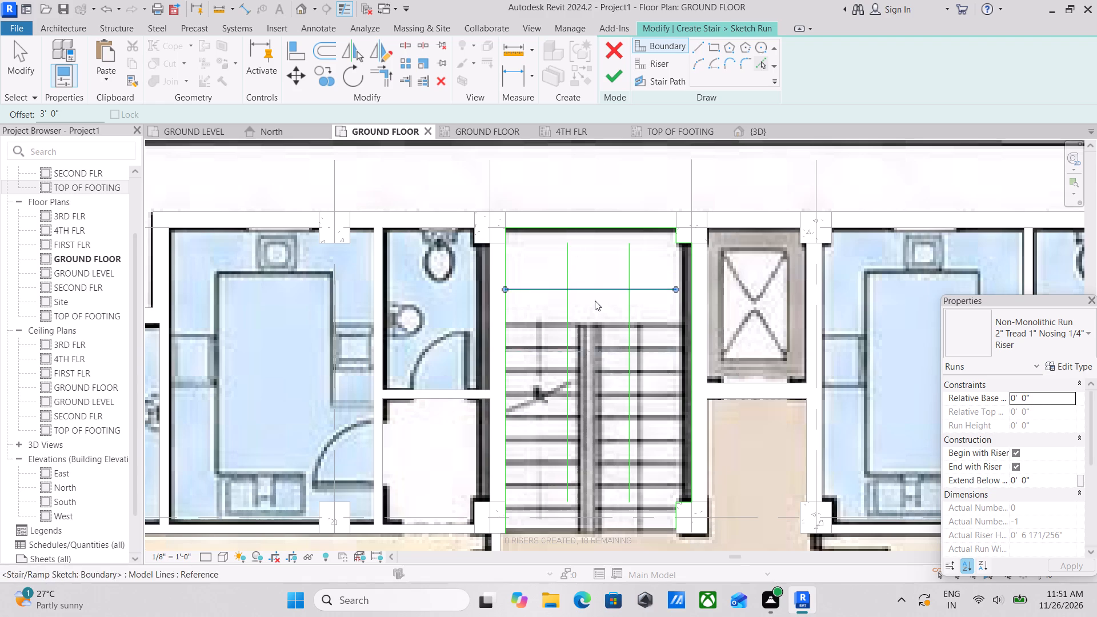
key(Escape)
scroll(595, 301, up, 2)
key(Escape)
middle_drag(584, 262, 473, 247)
key(Escape)
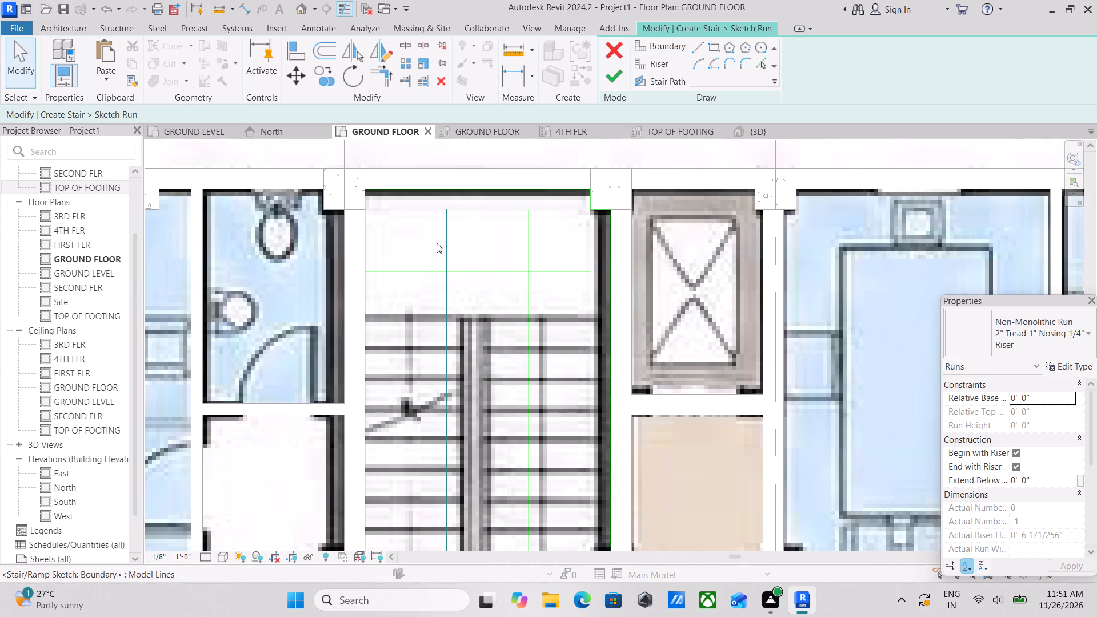
key(Escape)
key(Escape)
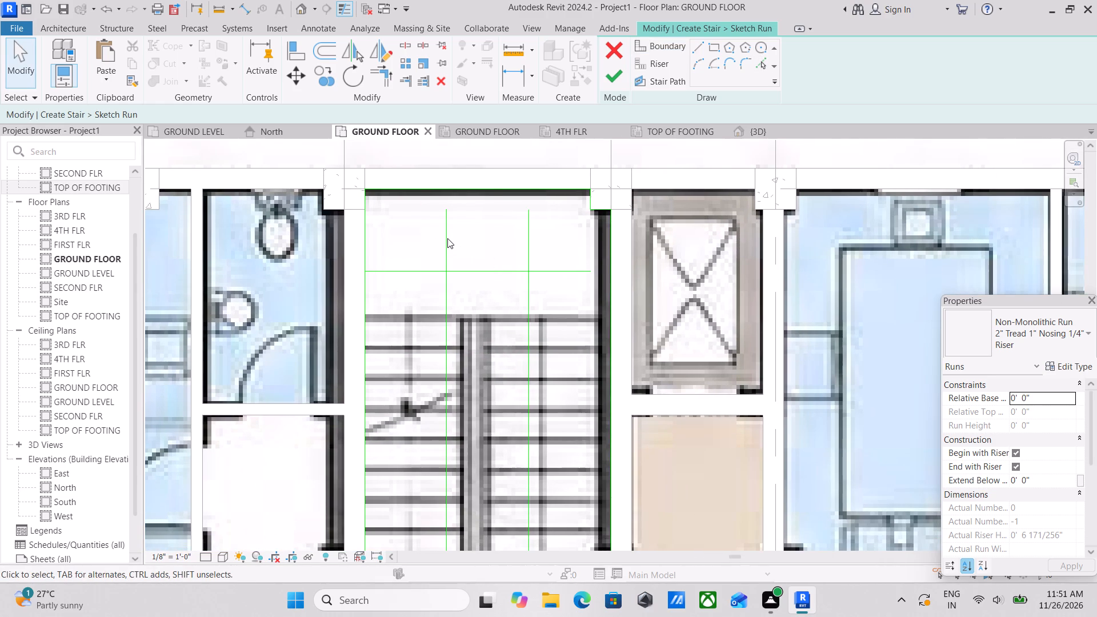
Shorten the upper ends of both vertical inner boundary lines to meet the horizontal line 3'-0" below the north wall.
click(447, 238)
key(Escape)
key(Escape)
key(Escape)
click(447, 238)
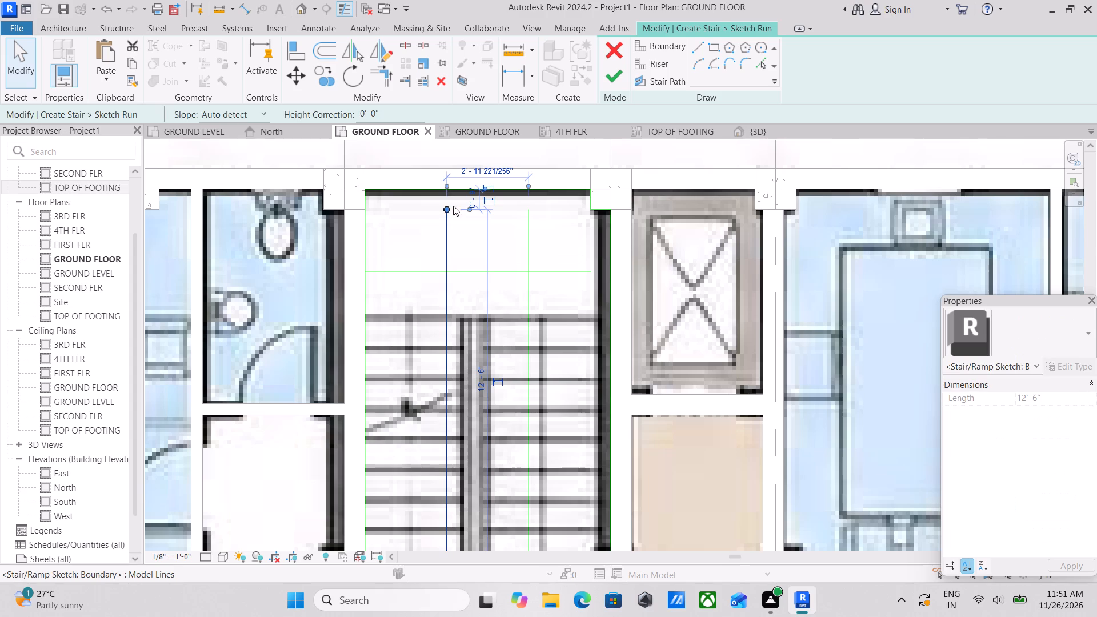
drag(447, 213, 446, 272)
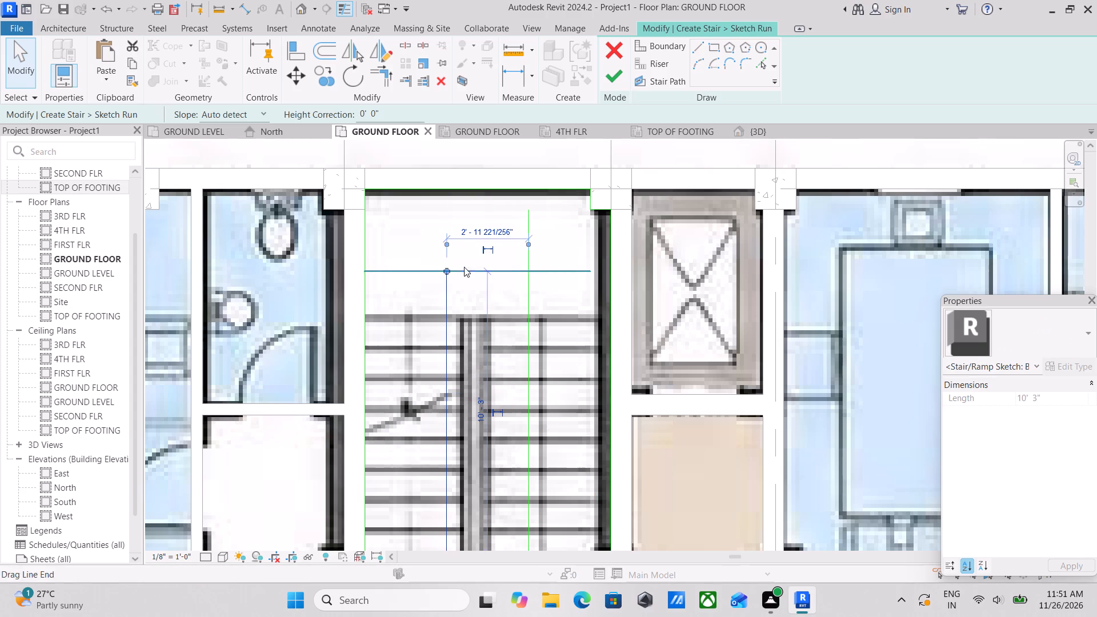
middle_drag(501, 258, 451, 273)
click(475, 269)
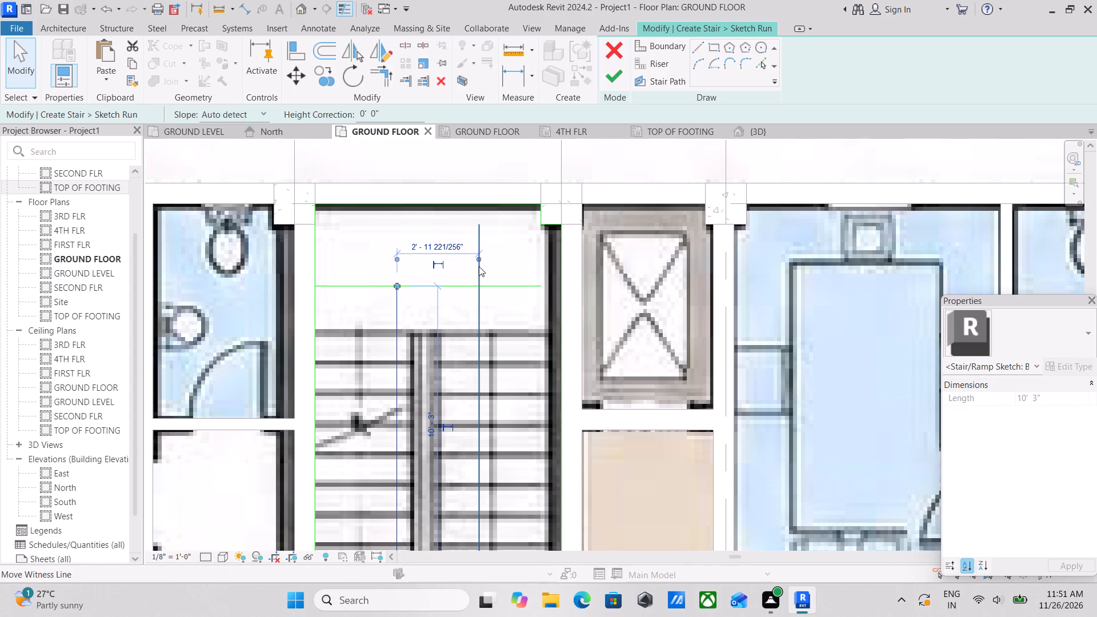
drag(480, 227, 479, 277)
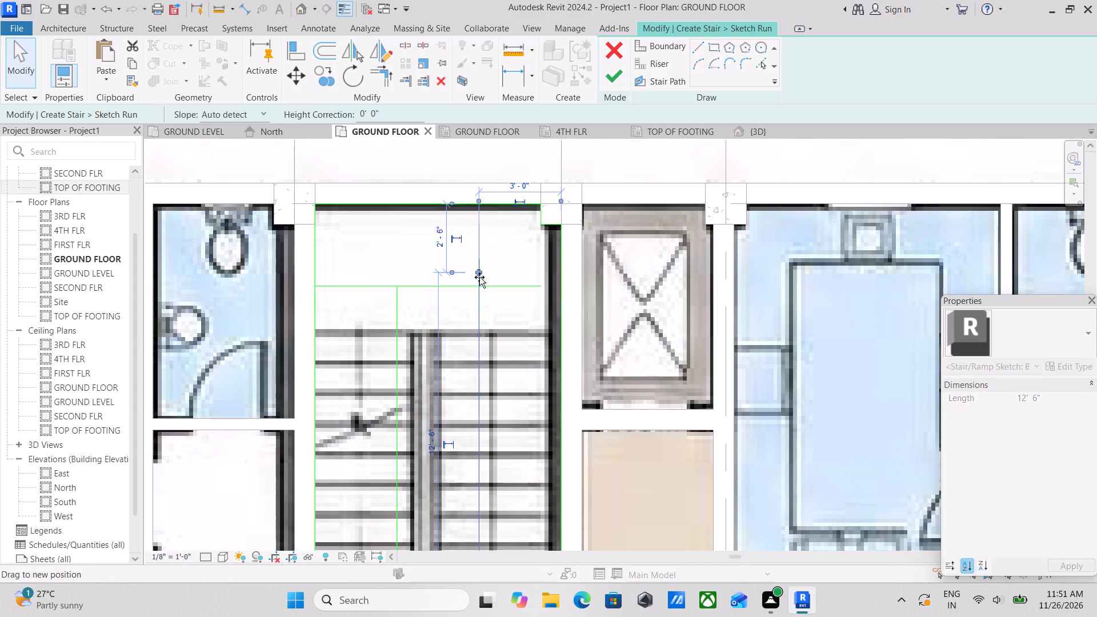
drag(479, 277, 479, 285)
key(Escape)
Shorten both ends of the horizontal inner boundary line so it spans only between the two vertical inner lines.
scroll(345, 298, up, 3)
middle_drag(418, 306, 428, 312)
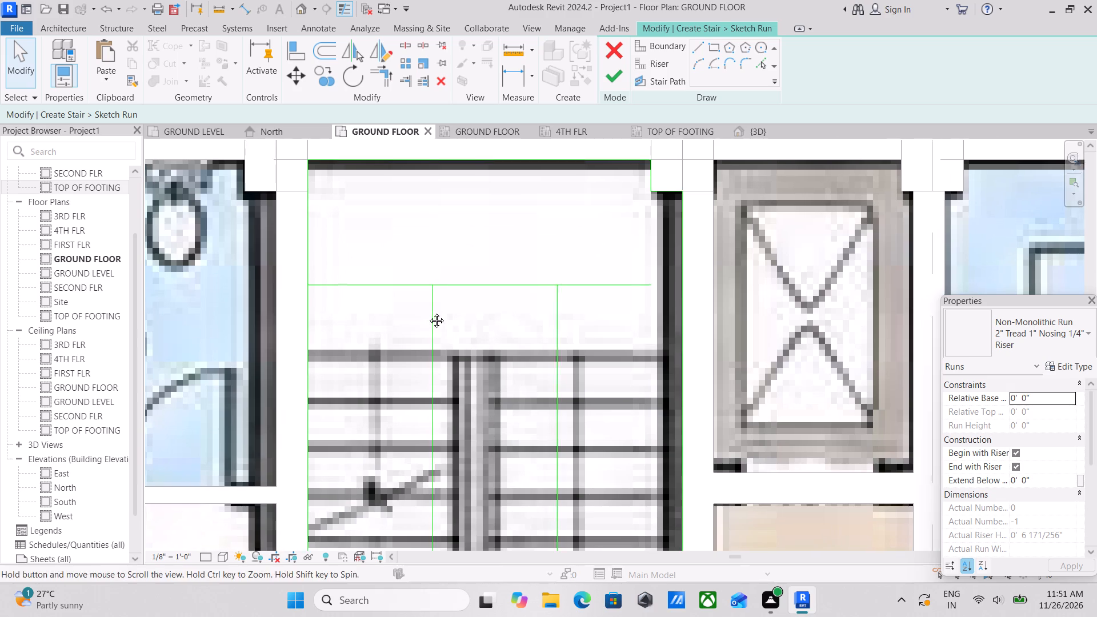
middle_drag(428, 312, 429, 312)
click(398, 286)
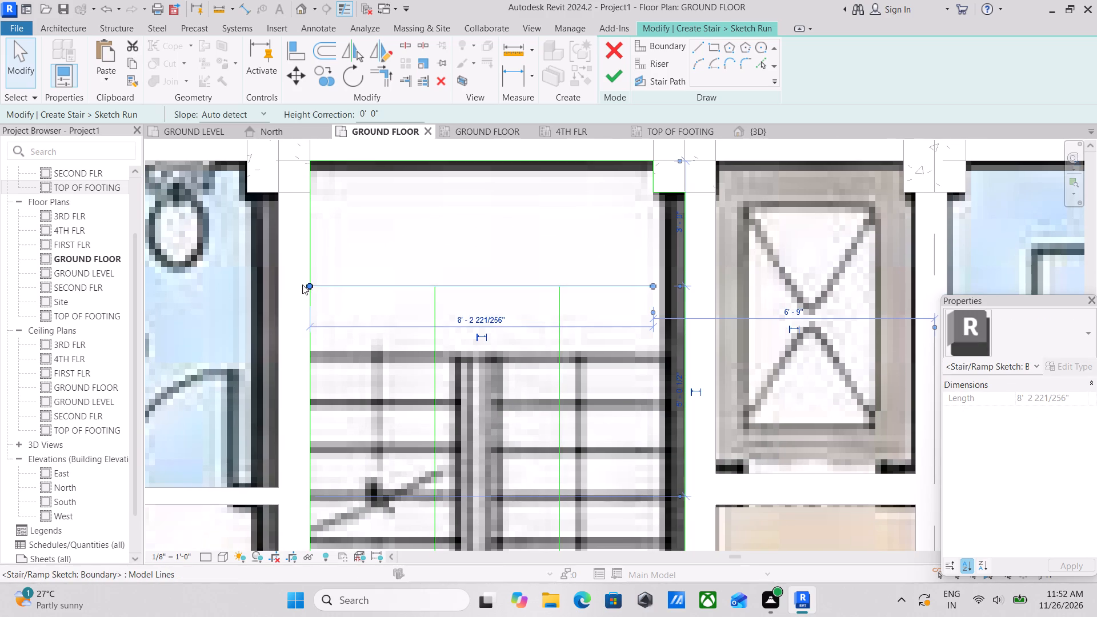
drag(302, 285, 435, 291)
middle_drag(470, 291, 419, 289)
click(575, 286)
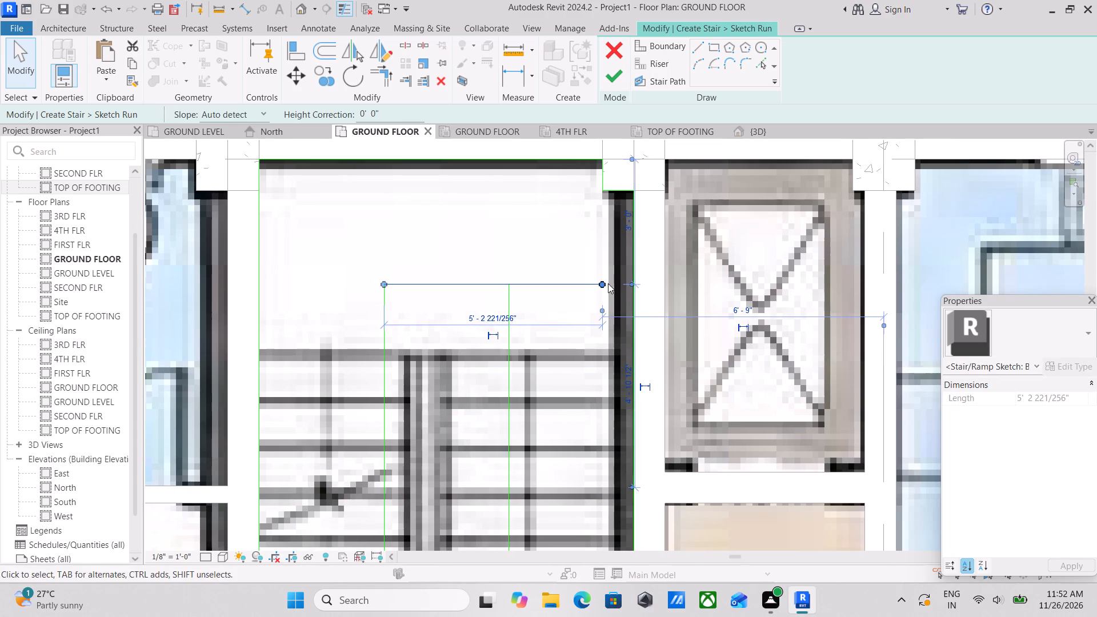
click(608, 283)
drag(602, 282, 526, 281)
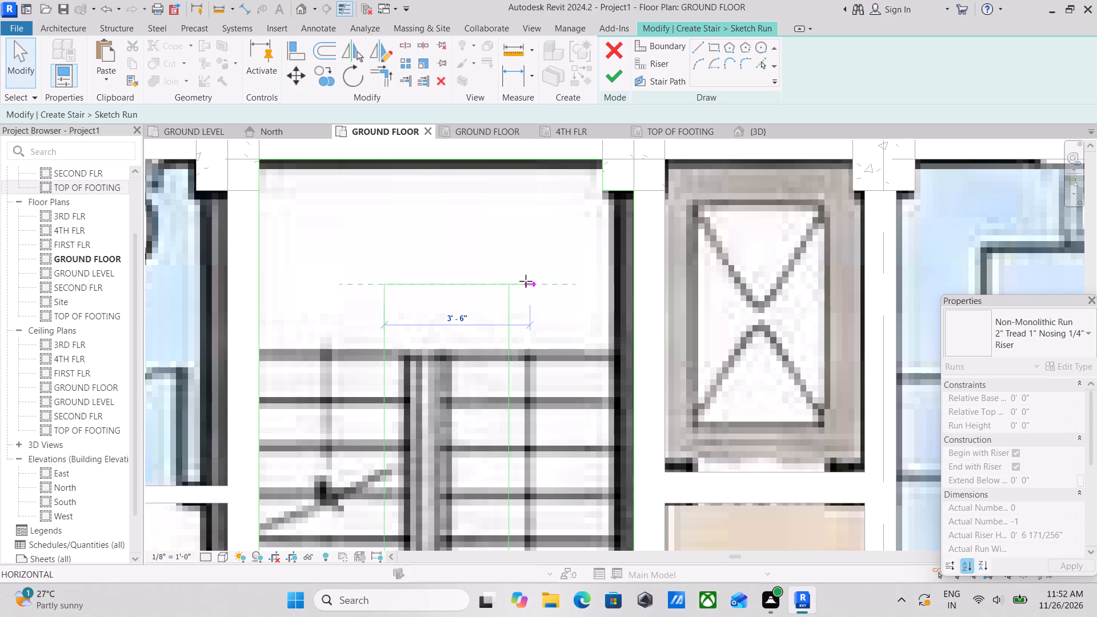
drag(526, 281, 511, 281)
Move the east inner boundary line about 7" west, toward the traced divider between the two flights.
scroll(513, 315, down, 1)
middle_drag(511, 326, 526, 265)
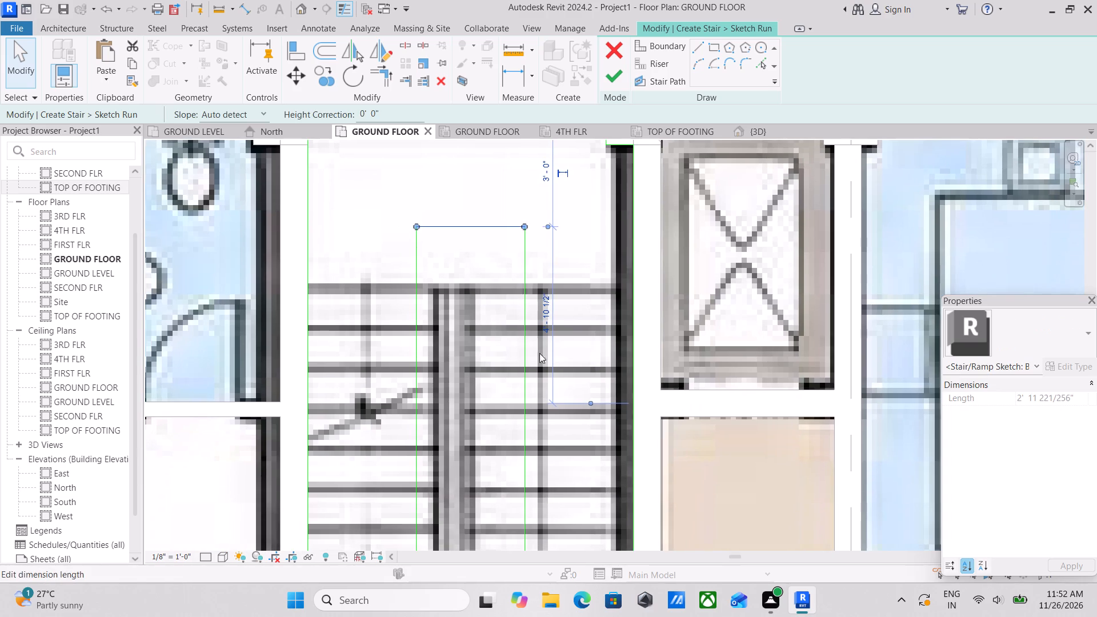
click(526, 360)
middle_drag(495, 368, 518, 361)
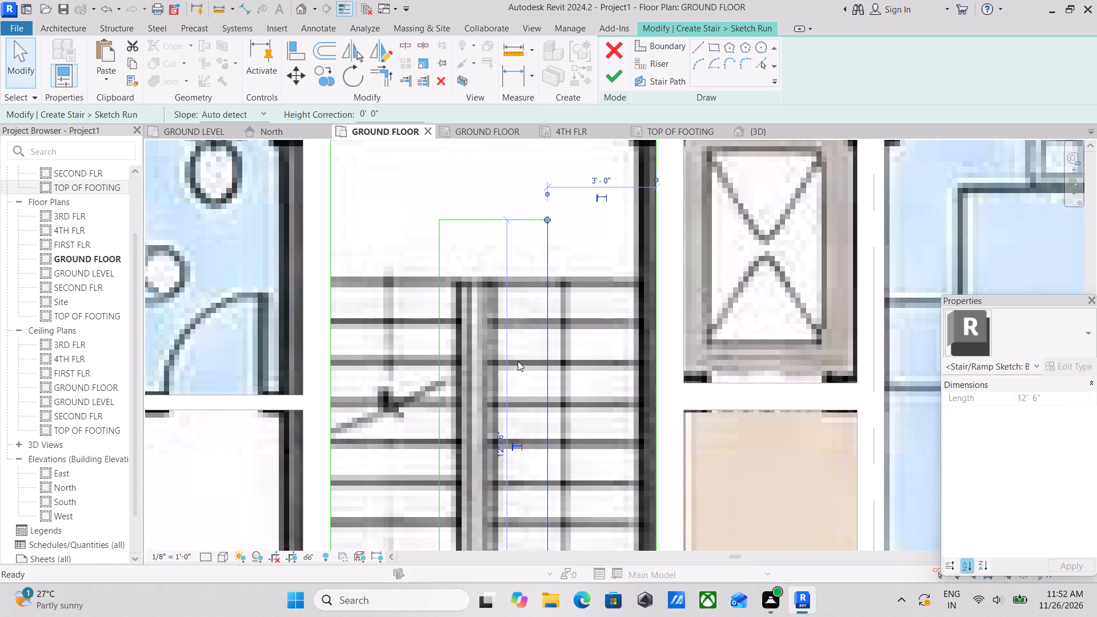
key(Left)
key(Left)
key(Left)
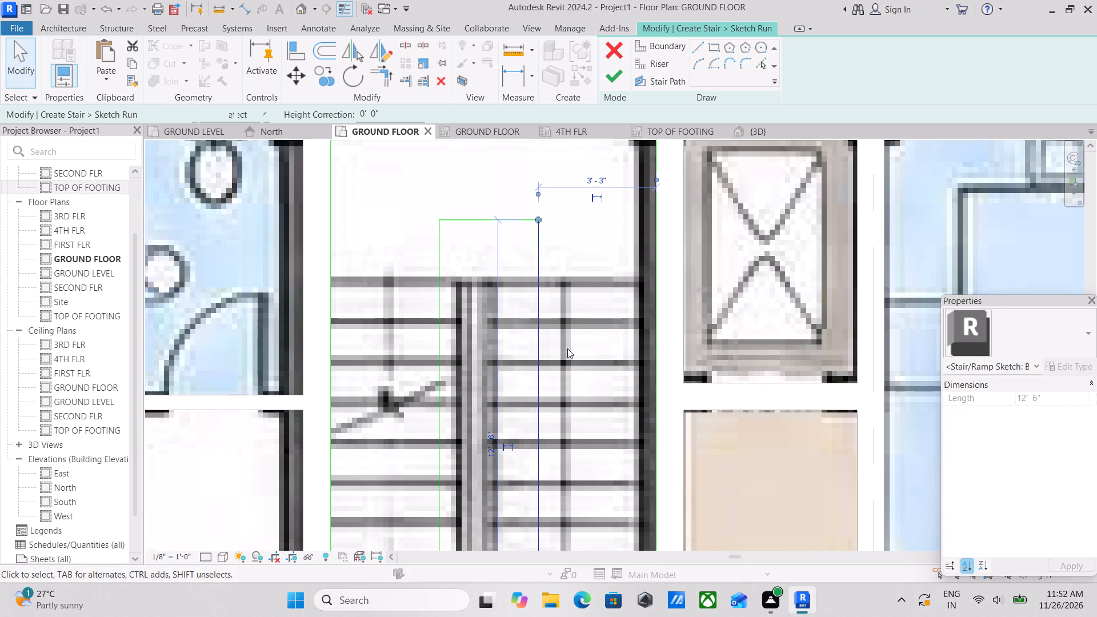
key(Left)
key(Left)
key(Left)
key(Left)
middle_drag(500, 358, 561, 298)
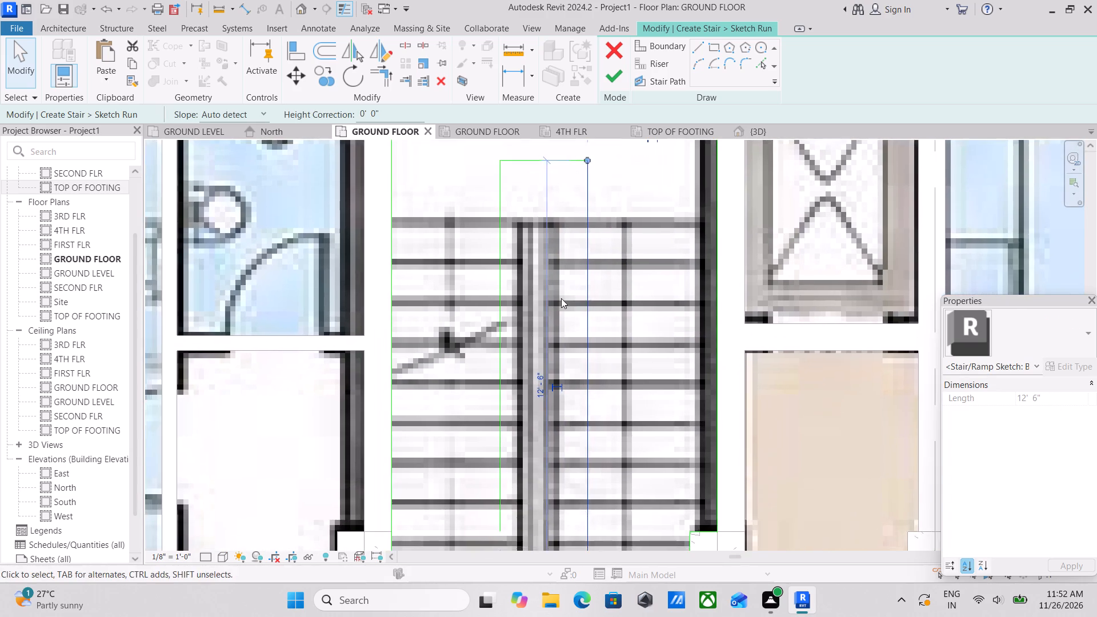
scroll(559, 319, down, 1)
middle_drag(564, 339, 574, 365)
Move the west inner boundary line east toward the traced divider, placing it 4'-0" from the west boundary.
click(518, 311)
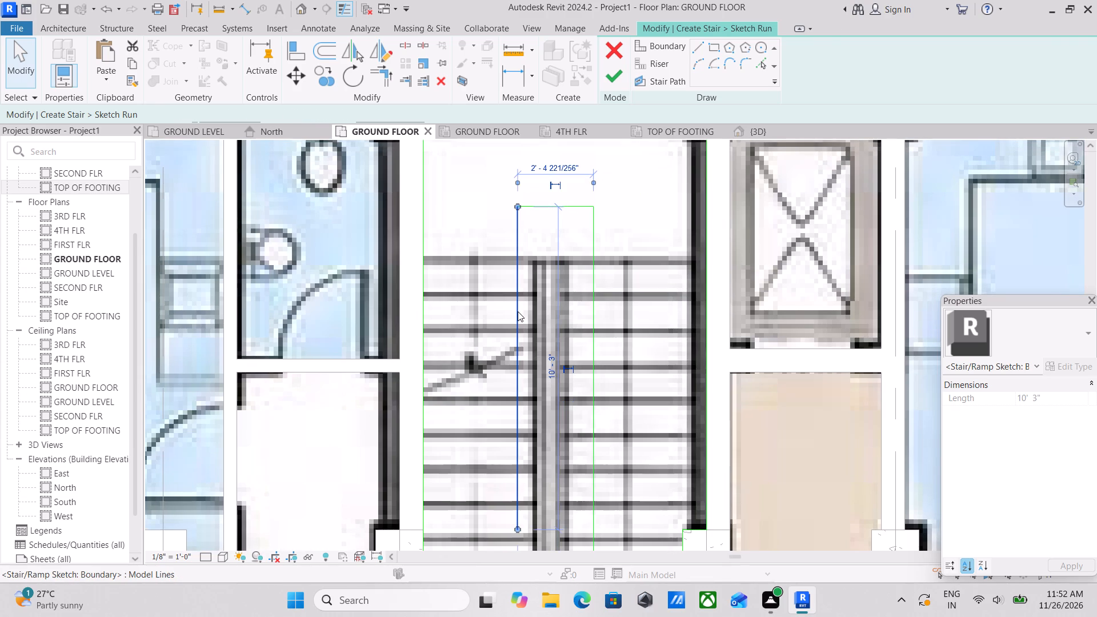
key(Right)
key(Right)
key(Right)
key(Right)
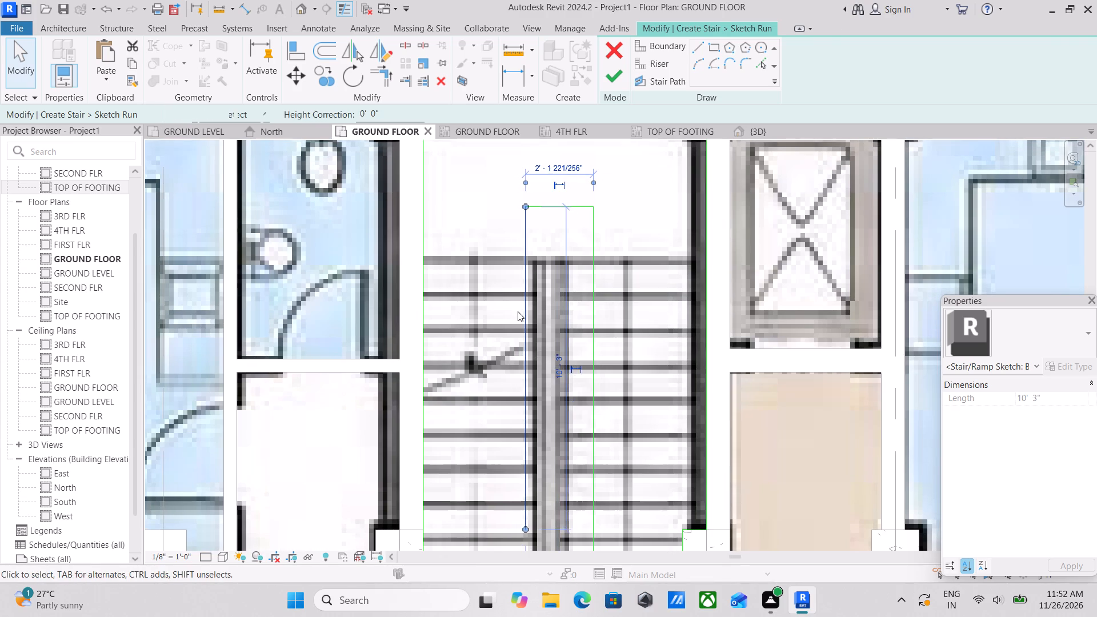
key(Right)
key(Right)
key(Right)
key(Right)
scroll(518, 311, down, 3)
middle_drag(515, 329, 512, 312)
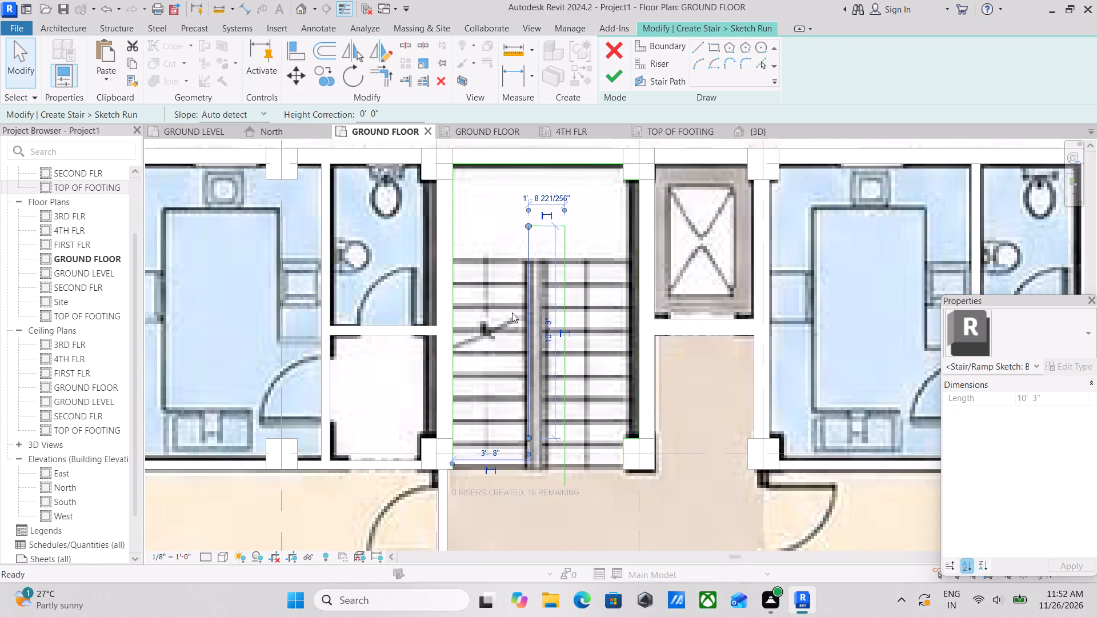
key(Right)
key(Right)
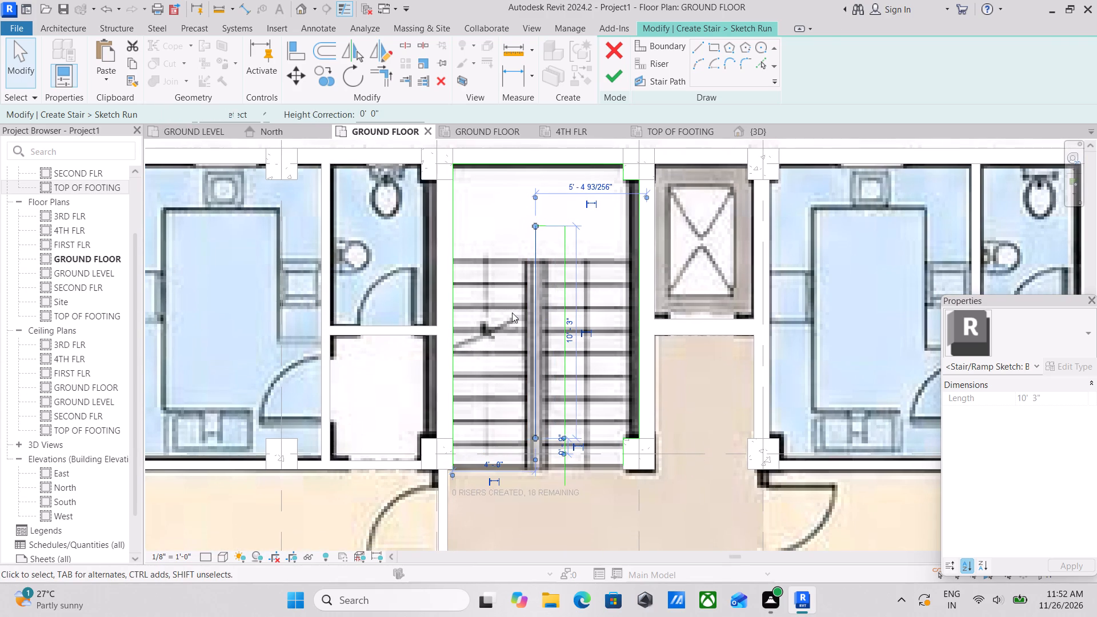
key(Right)
key(Left)
Move the east inner boundary line west toward the traced divider, placing it 4'-1" from the east boundary.
click(564, 271)
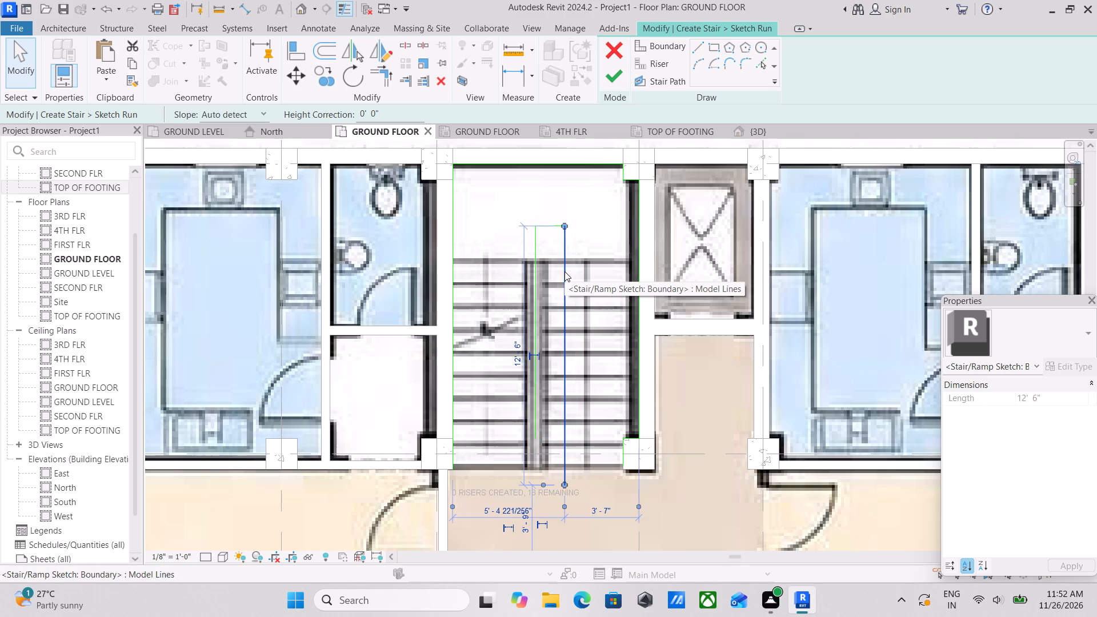
middle_drag(564, 271, 556, 258)
scroll(558, 258, up, 1)
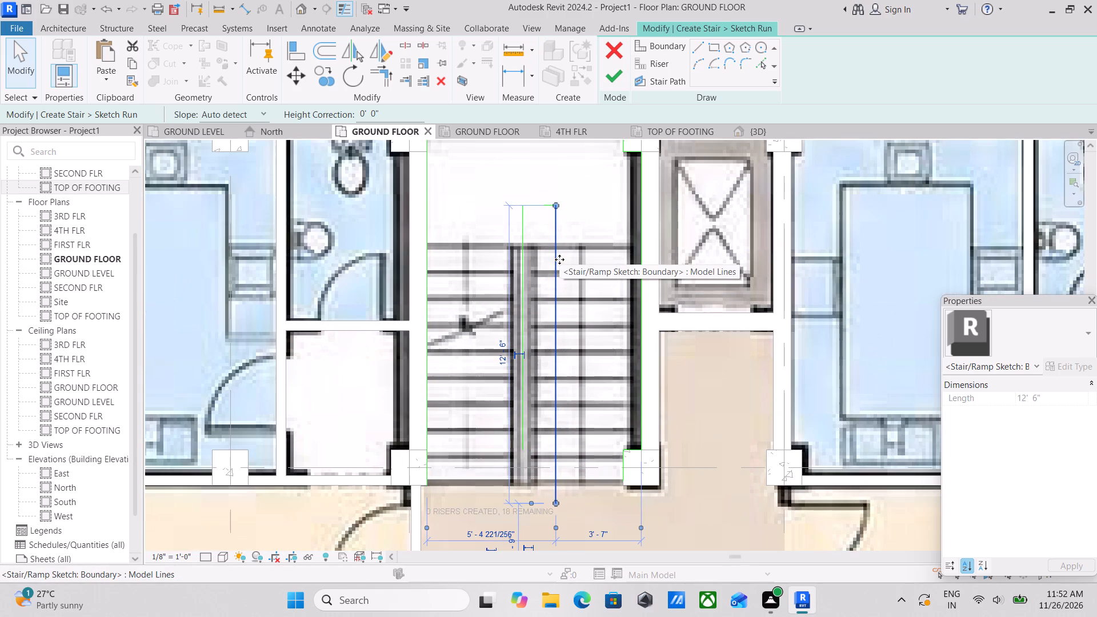
key(Left)
key(Left)
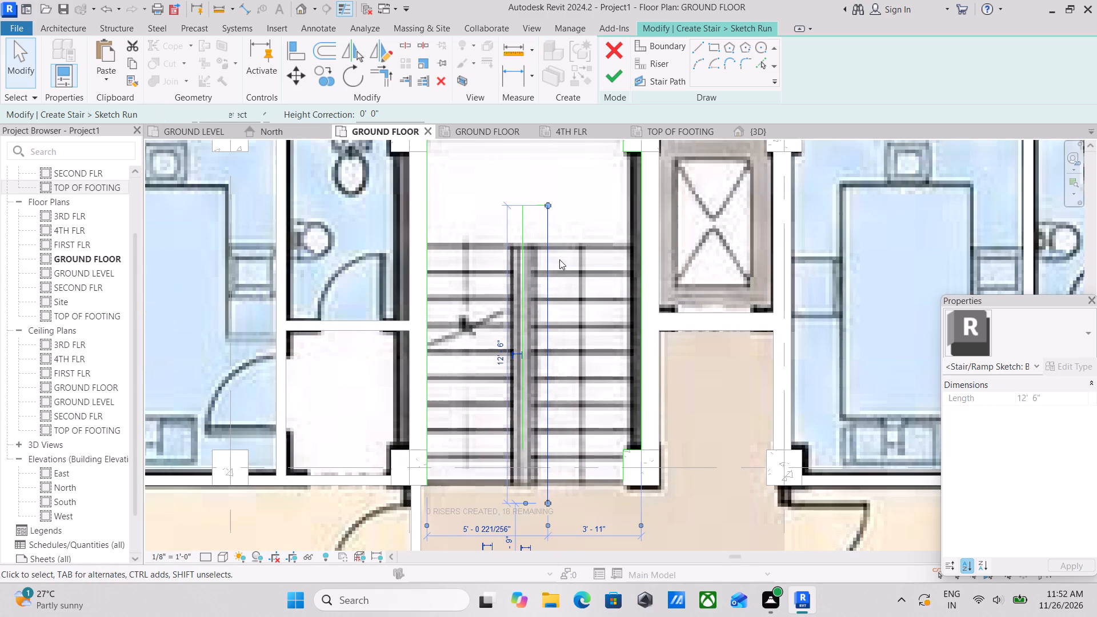
key(Left)
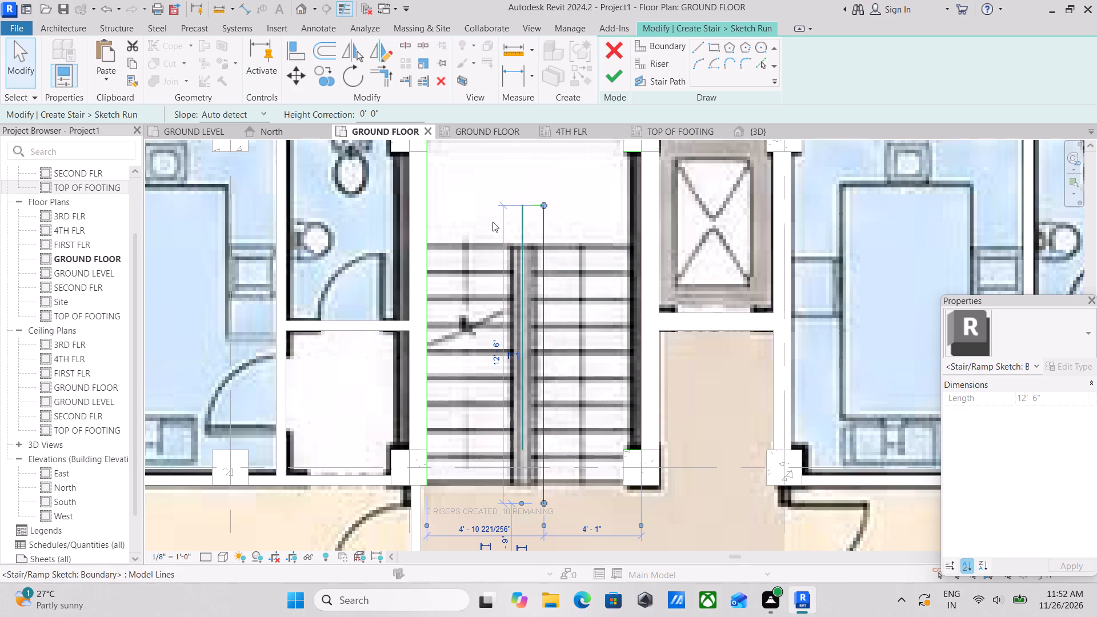
scroll(543, 271, up, 2)
key(Escape)
Shorten the lower end of the east inner boundary line to the stairwell's south edge, making it 11'-7" long.
scroll(546, 275, down, 1)
middle_drag(541, 284, 561, 251)
scroll(523, 420, up, 1)
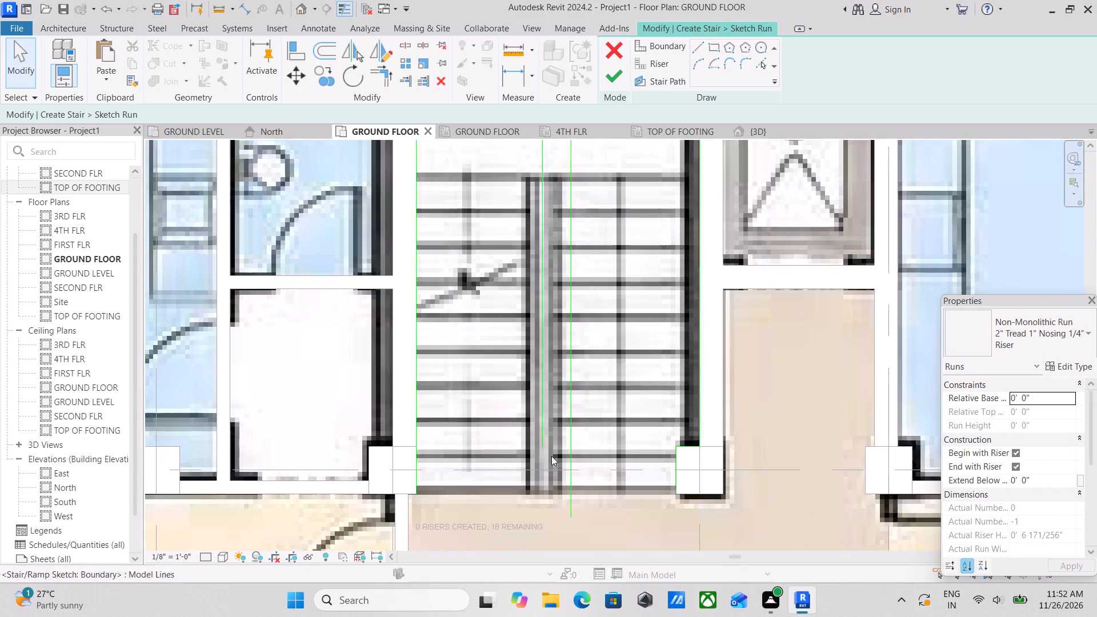
scroll(551, 456, up, 1)
middle_drag(575, 491, 576, 449)
click(574, 486)
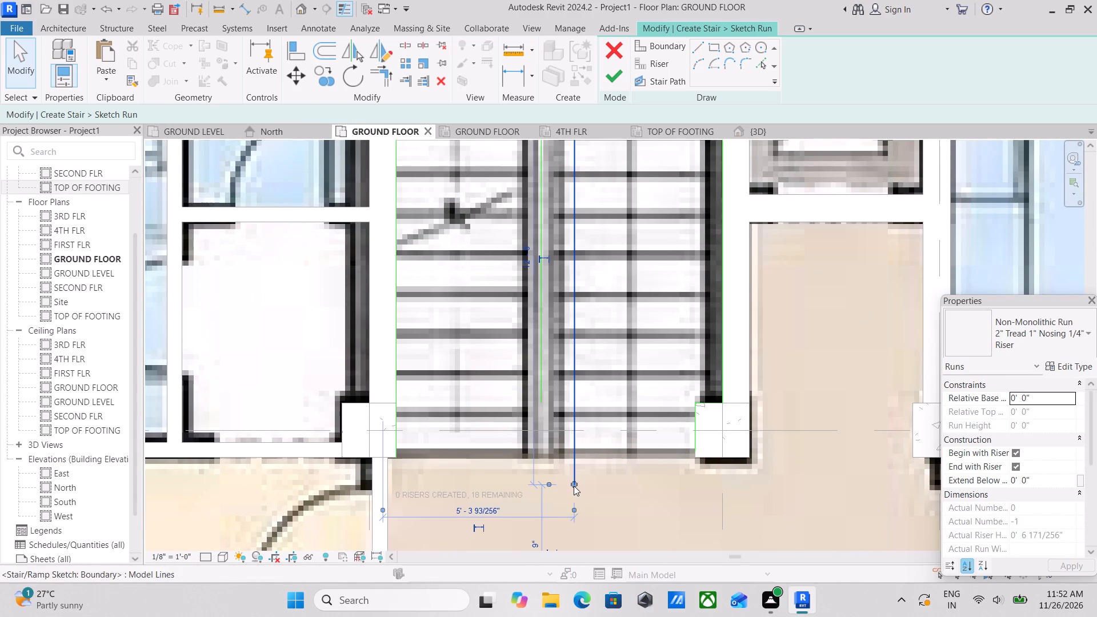
drag(575, 486, 572, 454)
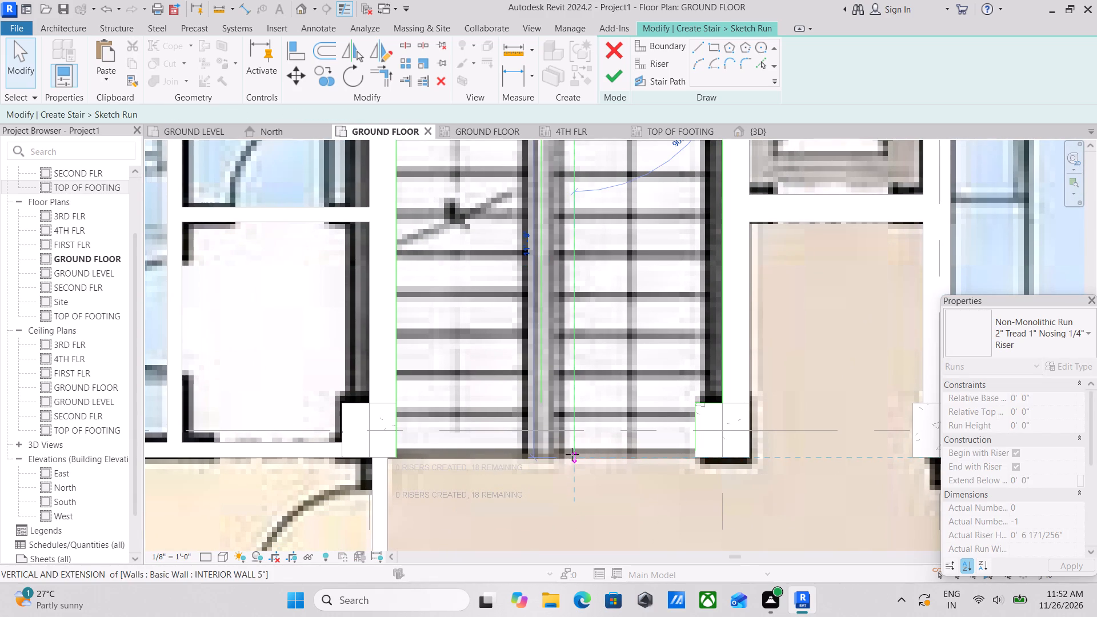
drag(572, 454, 572, 452)
click(530, 440)
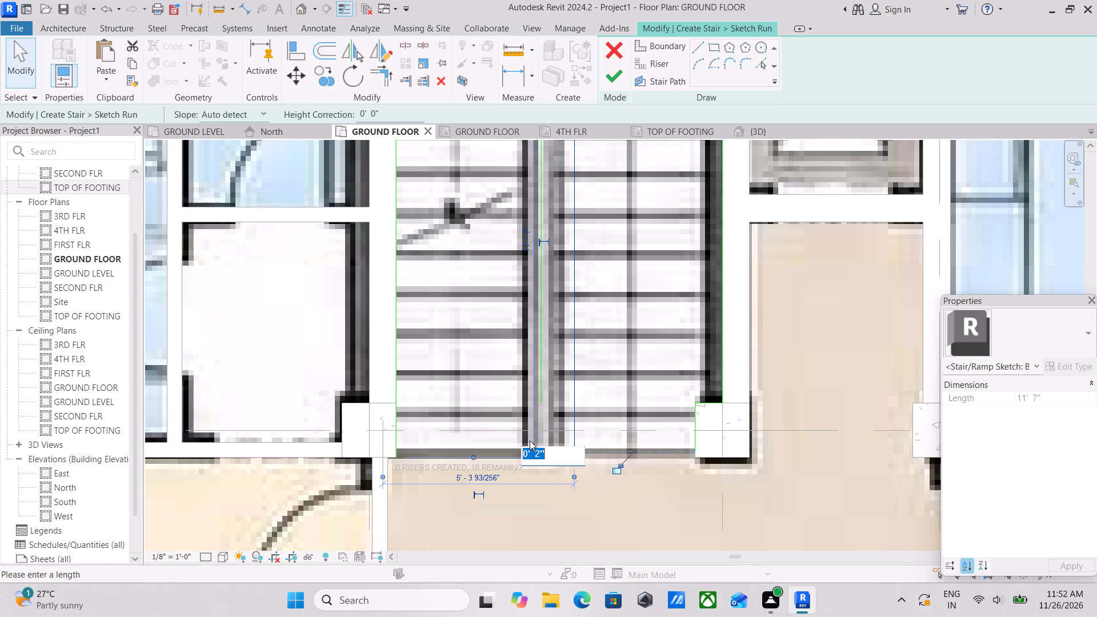
key(Escape)
scroll(538, 424, up, 2)
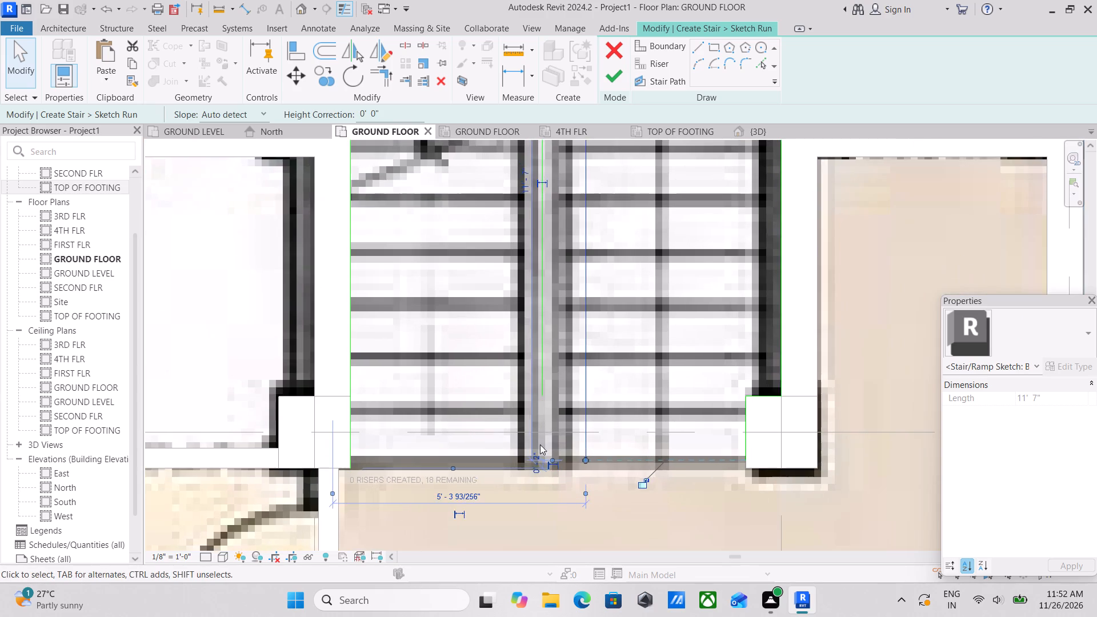
key(Escape)
scroll(519, 467, up, 2)
key(Escape)
Draw the first riser line from the top of the west inner boundary line horizontally to the west boundary.
scroll(378, 425, down, 2)
middle_drag(378, 425, 444, 434)
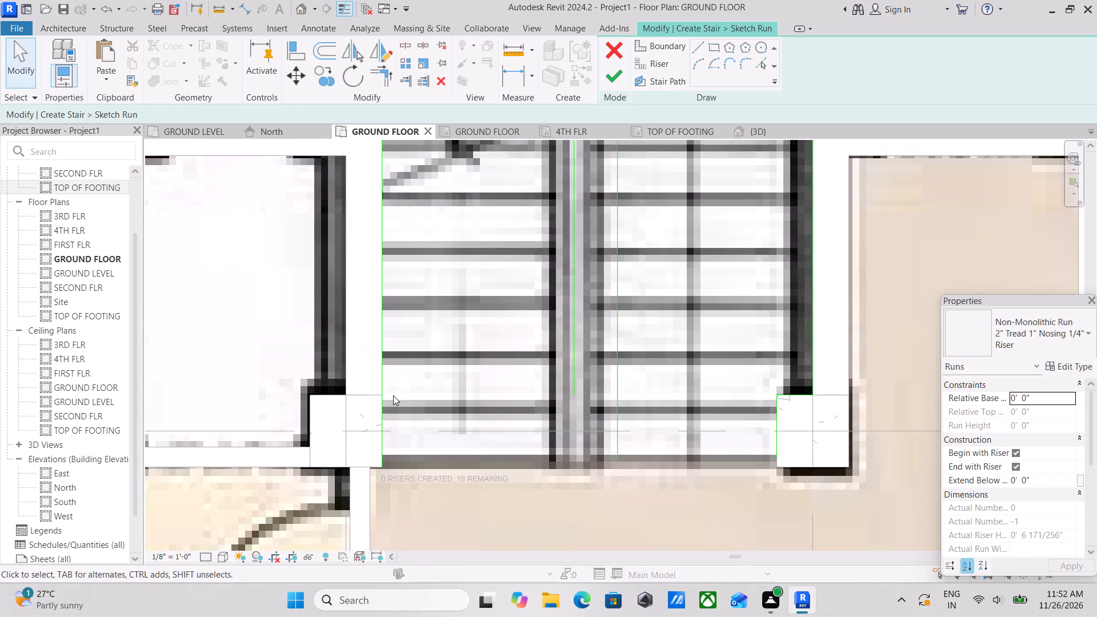
scroll(372, 376, down, 1)
middle_drag(372, 376, 425, 544)
scroll(447, 311, down, 1)
middle_drag(447, 311, 476, 402)
middle_drag(481, 339, 487, 361)
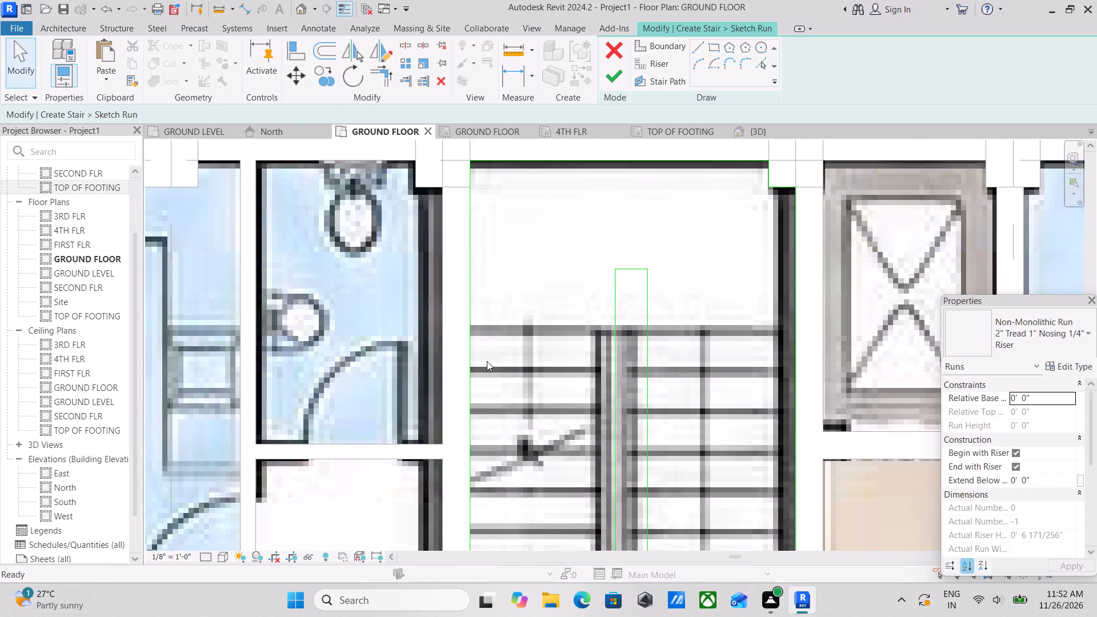
click(640, 62)
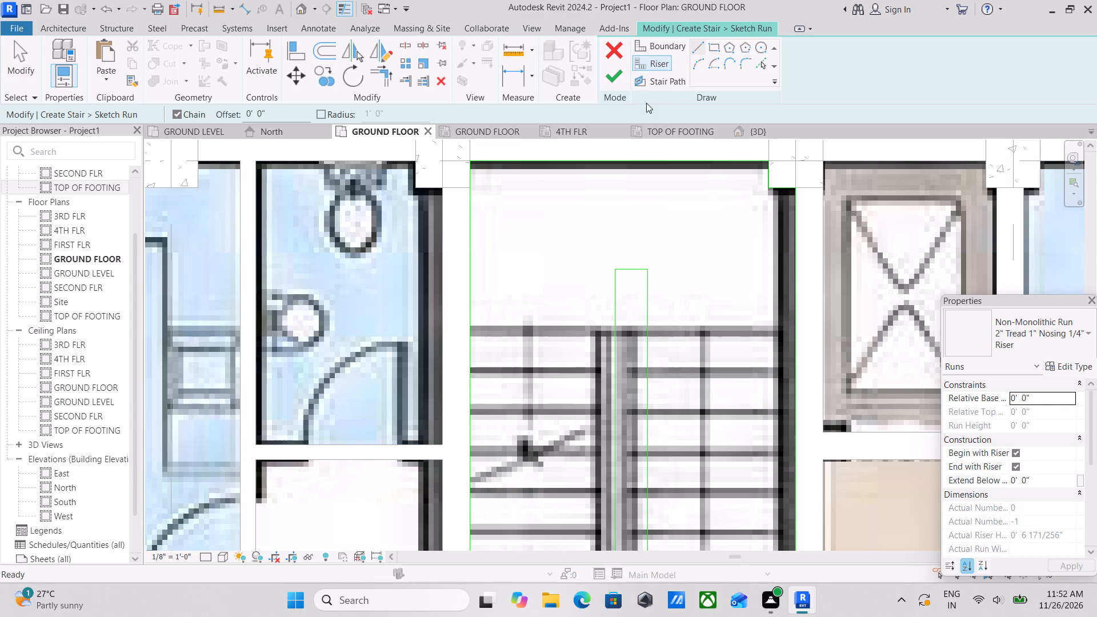
click(700, 49)
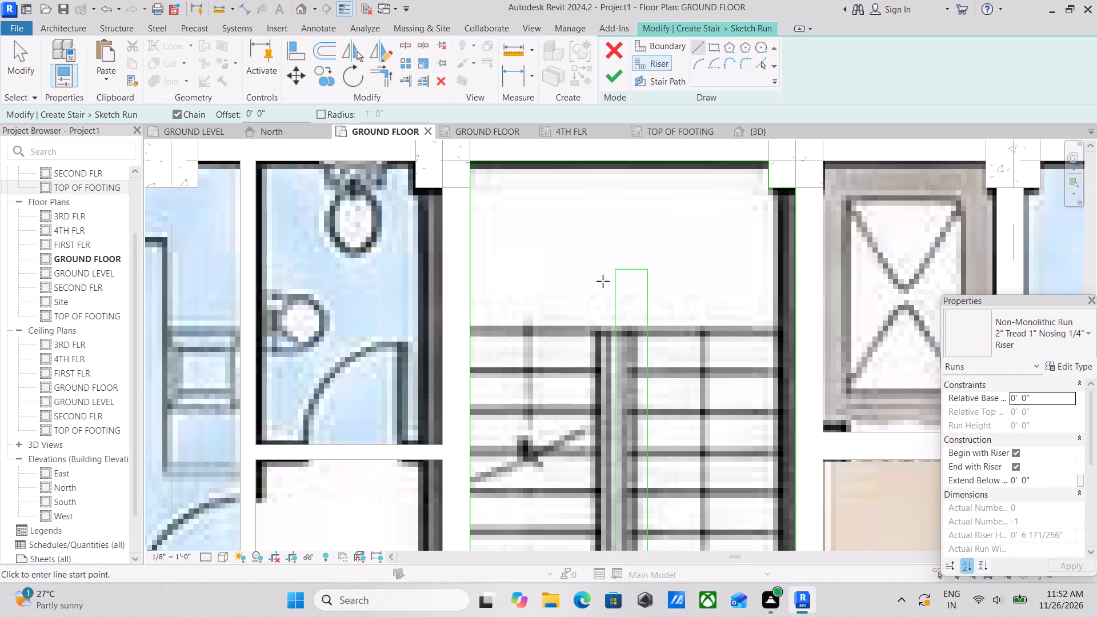
click(615, 271)
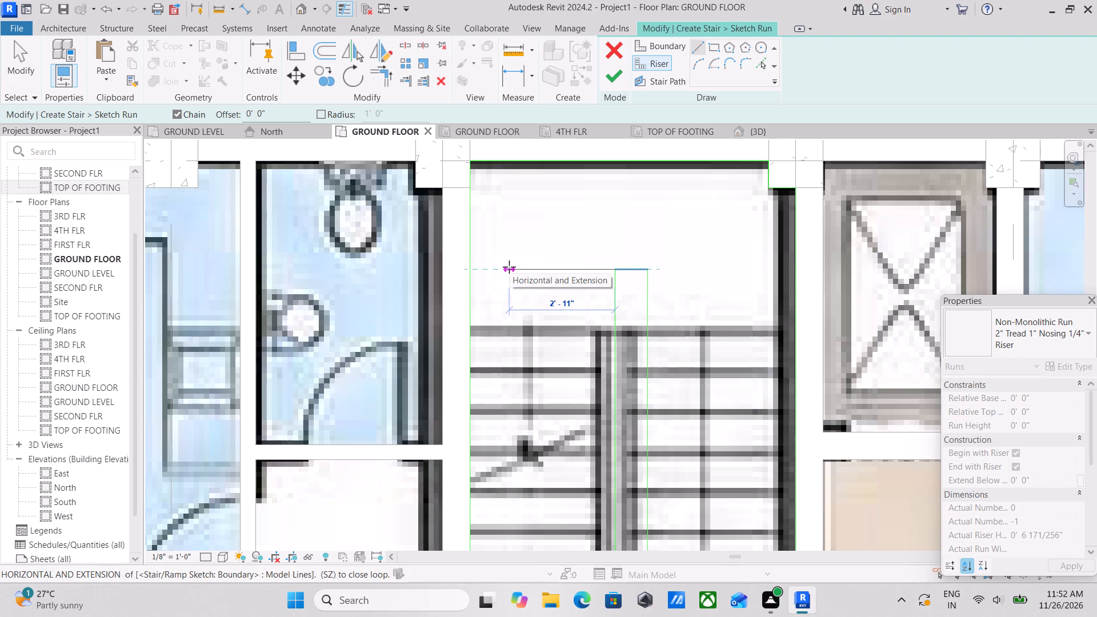
click(473, 267)
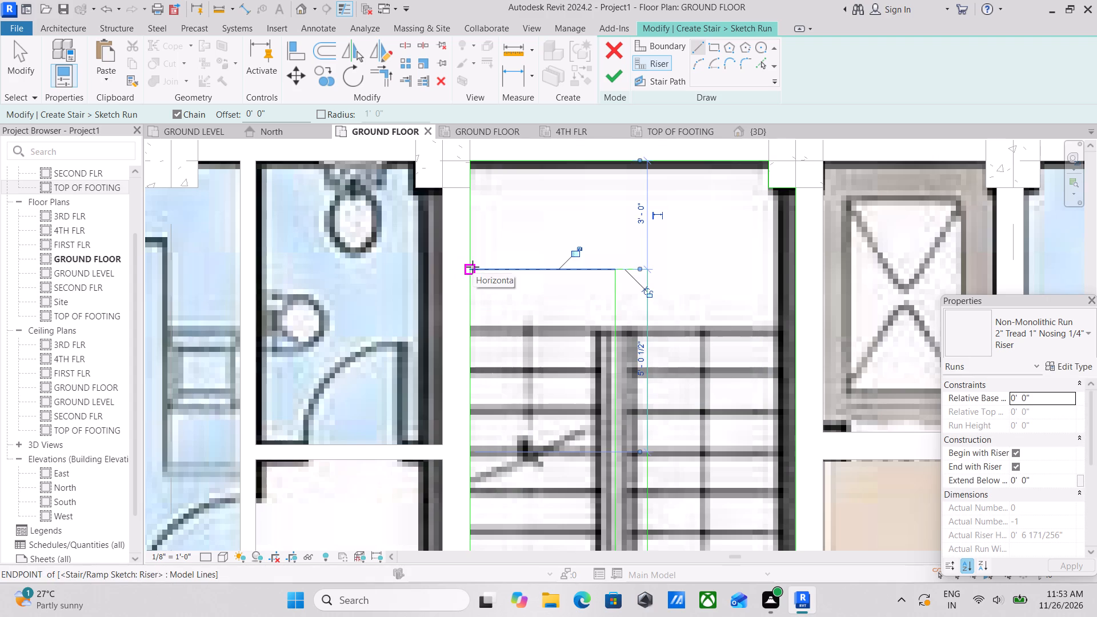
key(Escape)
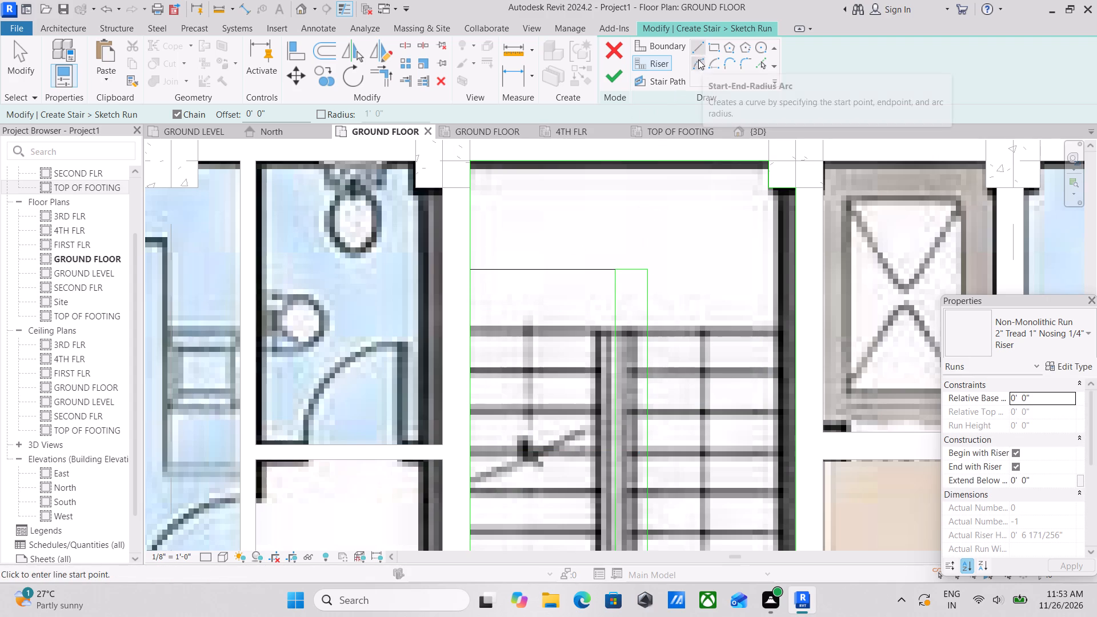
Add five more risers down the west flight with Pick Lines, each offset 1'-0" south of the previous one.
middle_drag(546, 262, 510, 305)
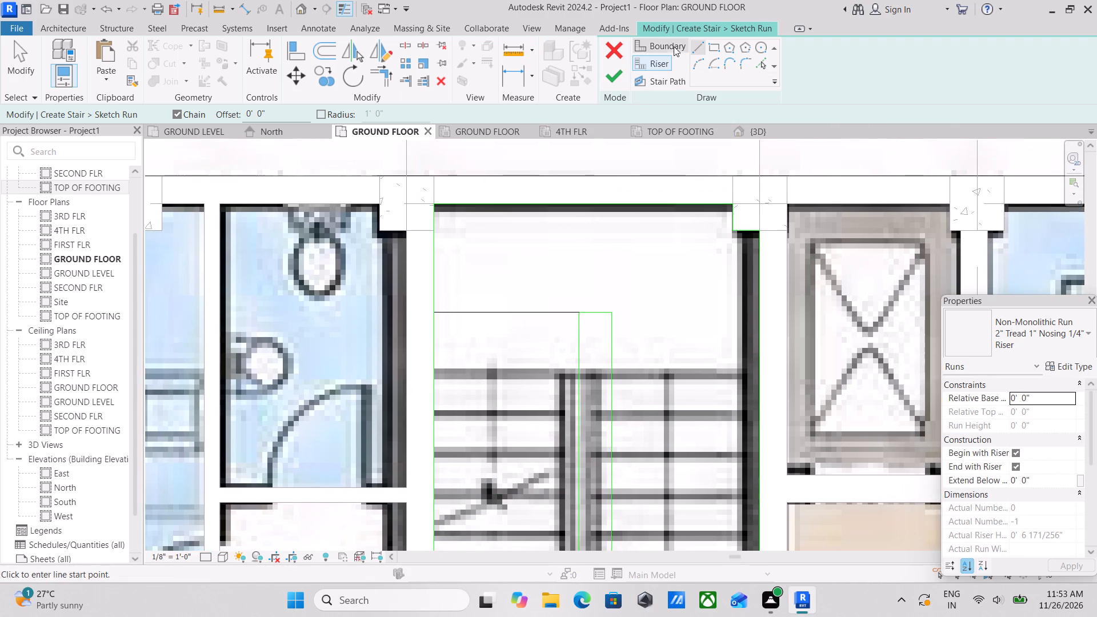
click(758, 61)
drag(226, 118, 215, 119)
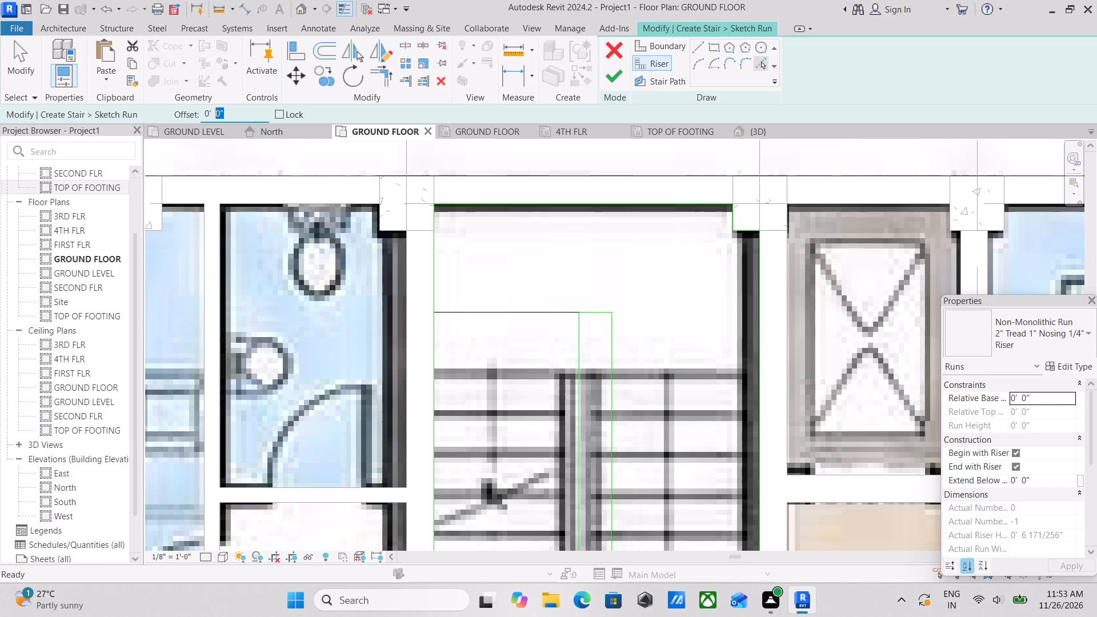
drag(215, 119, 181, 123)
text(1')
key(Return)
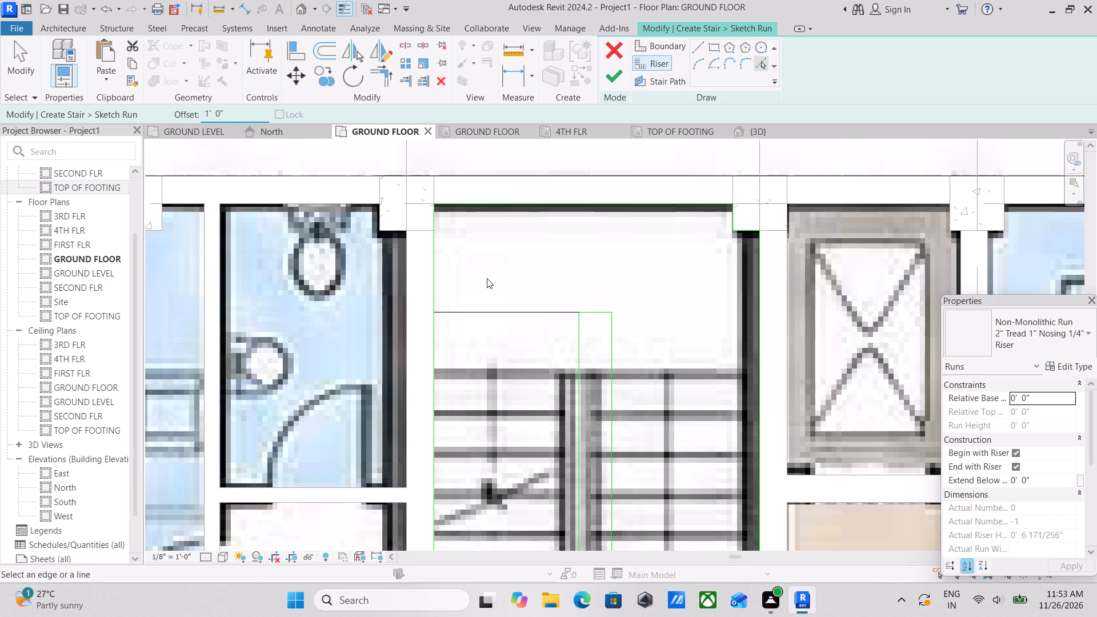
click(497, 315)
middle_drag(495, 318, 466, 231)
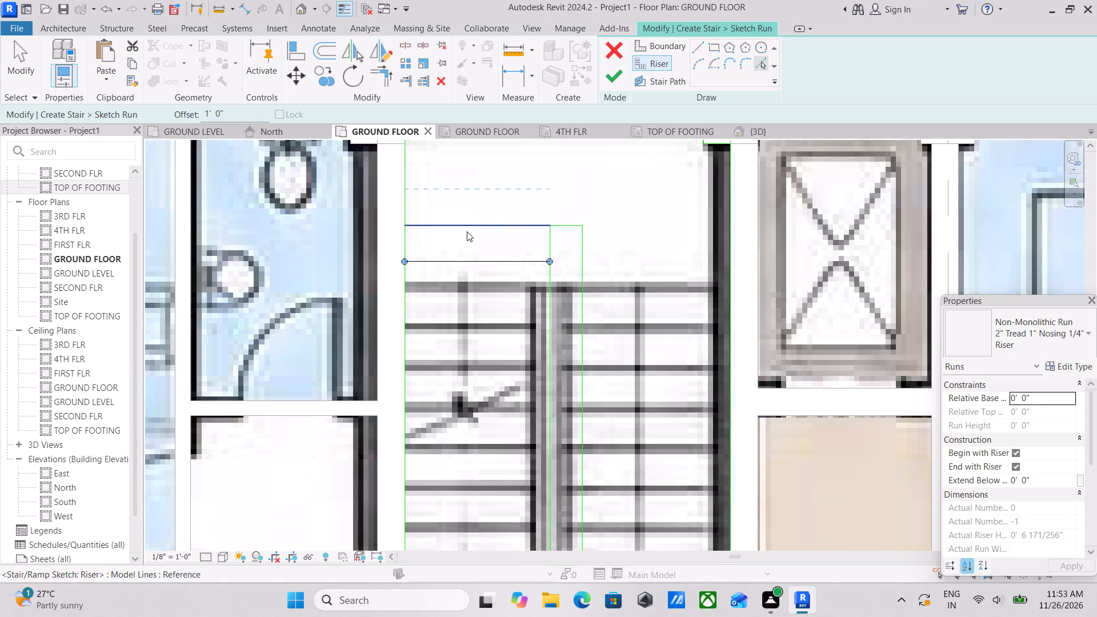
scroll(467, 231, down, 3)
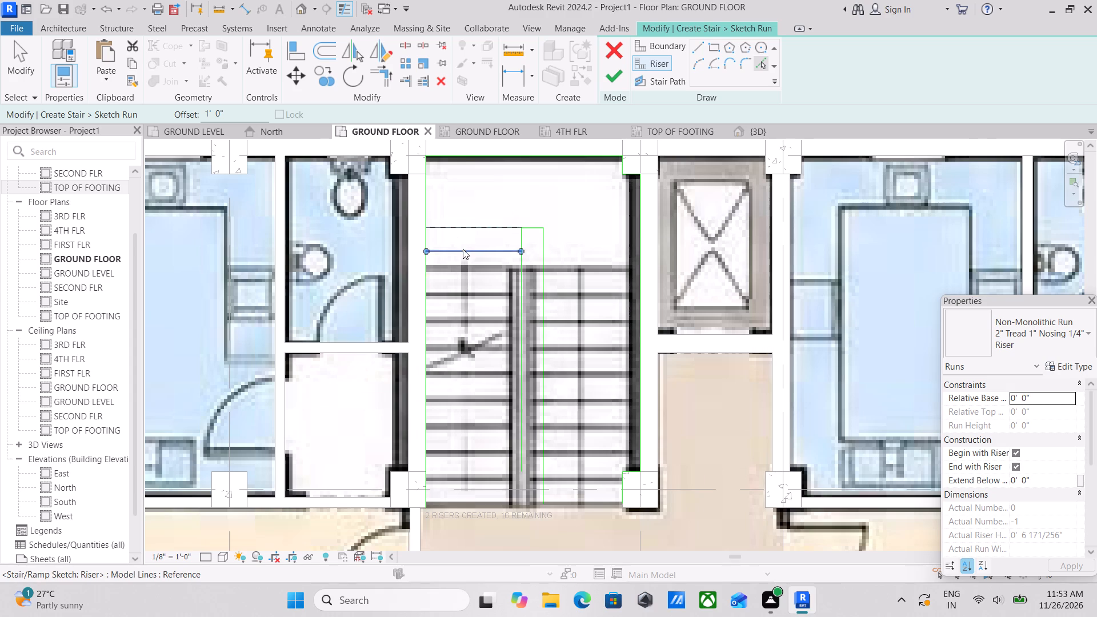
click(466, 255)
scroll(465, 286, up, 3)
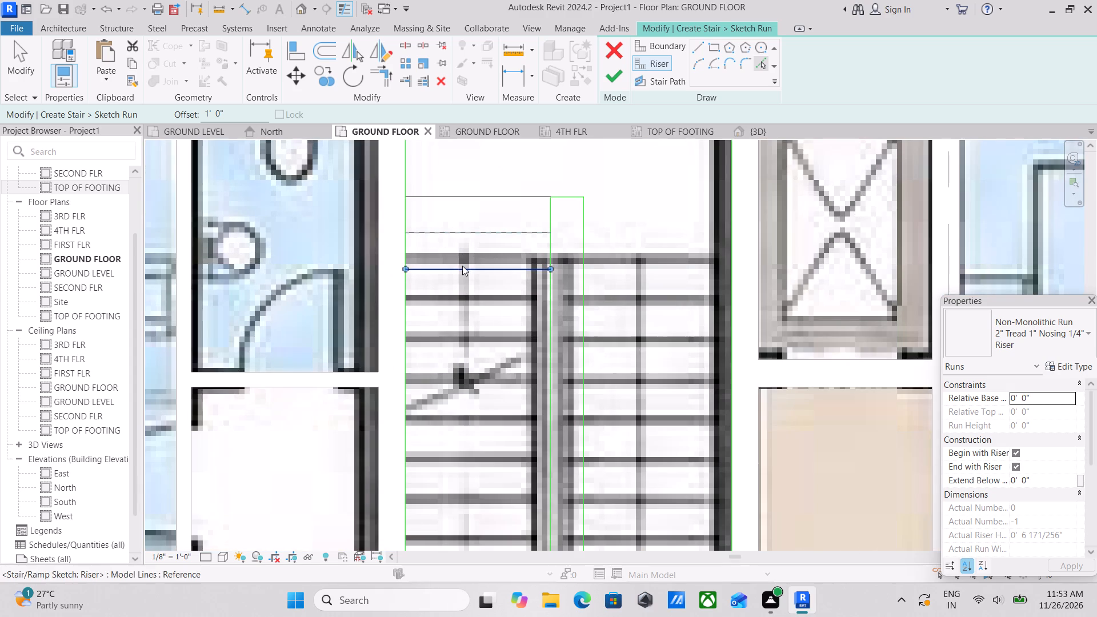
scroll(467, 272, up, 2)
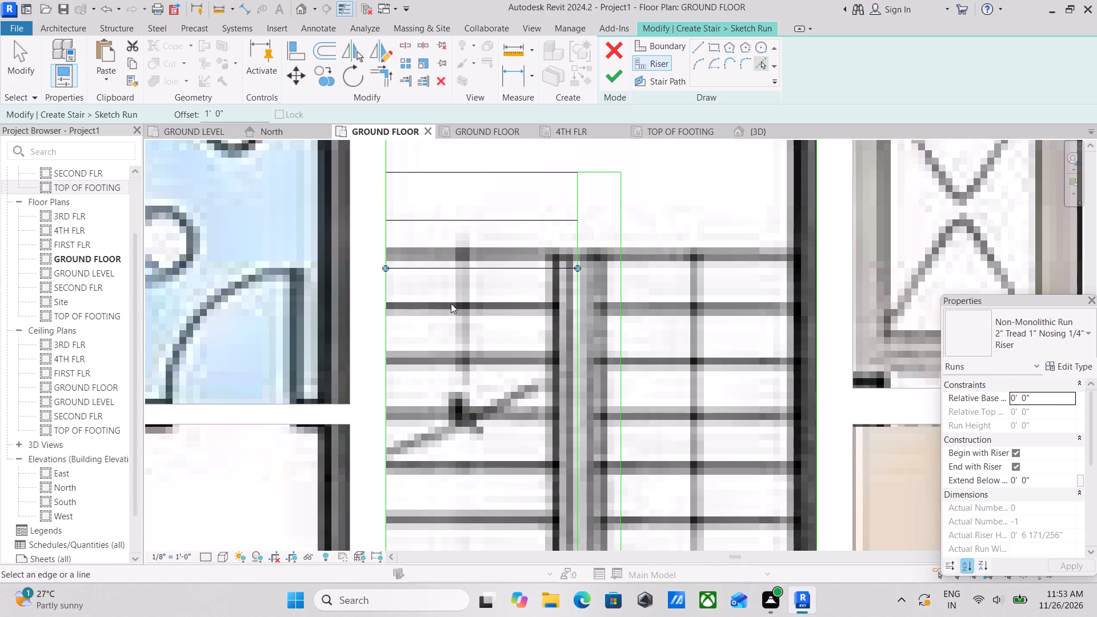
click(456, 274)
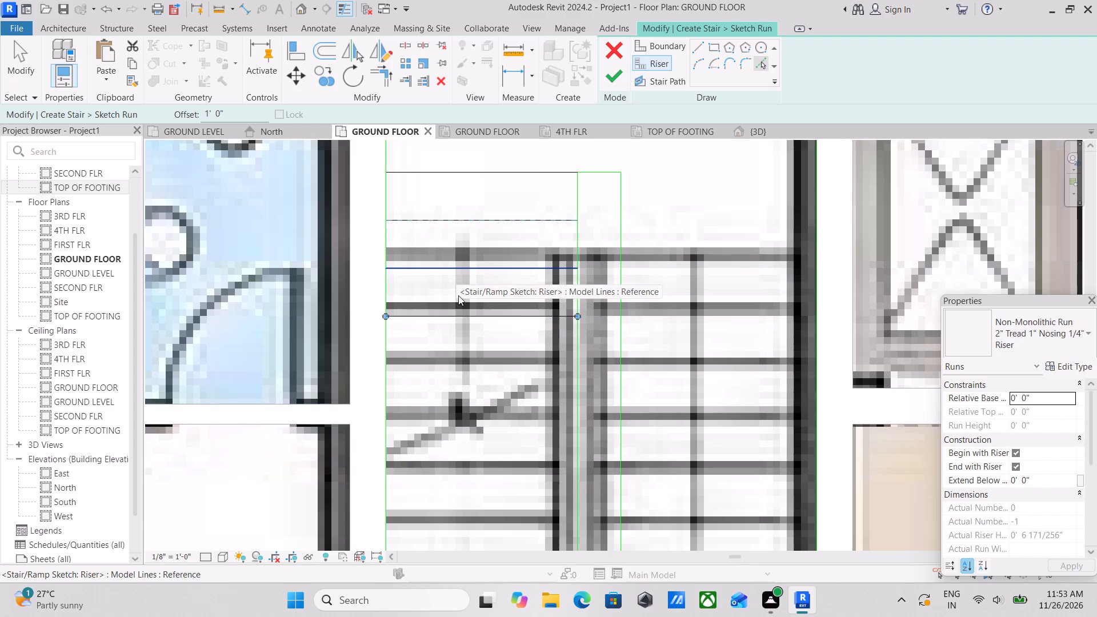
middle_drag(458, 303, 464, 217)
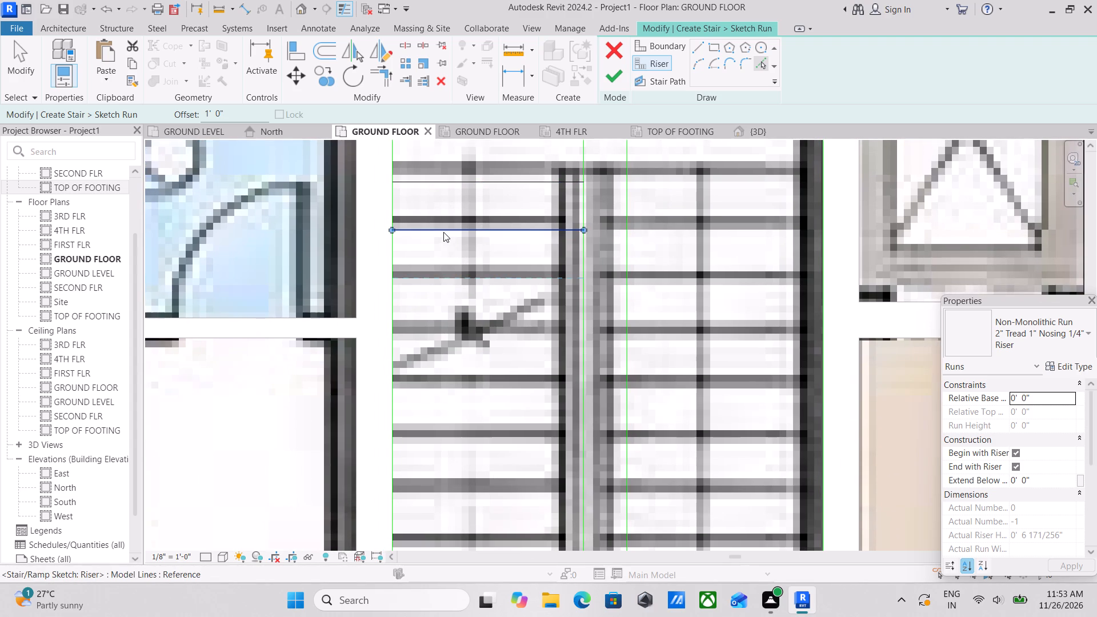
click(449, 230)
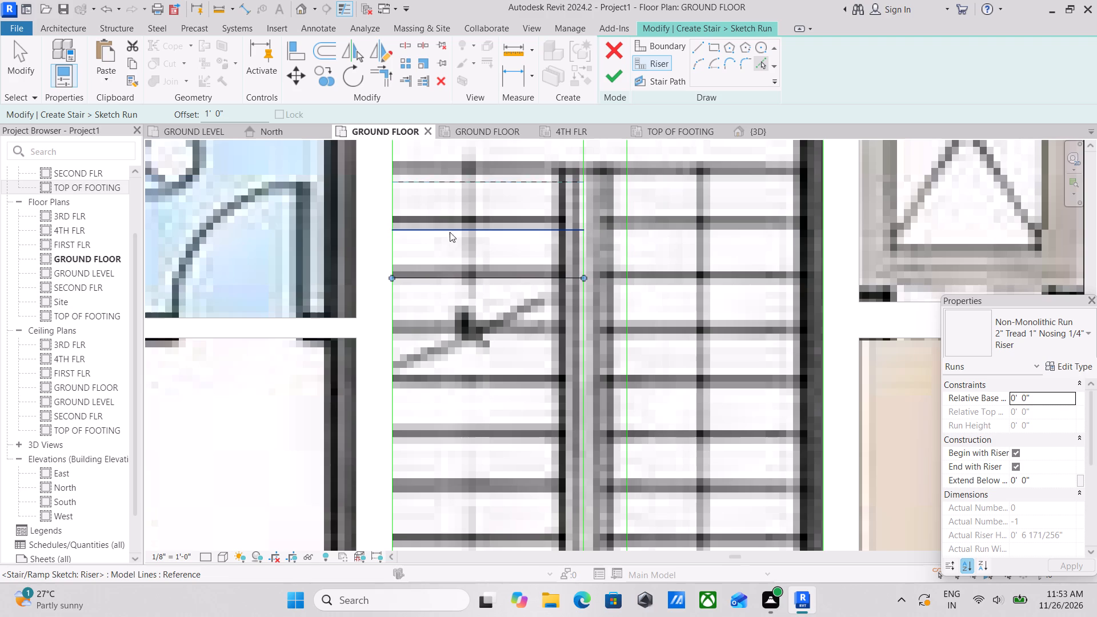
scroll(451, 298, down, 2)
middle_drag(451, 298, 469, 265)
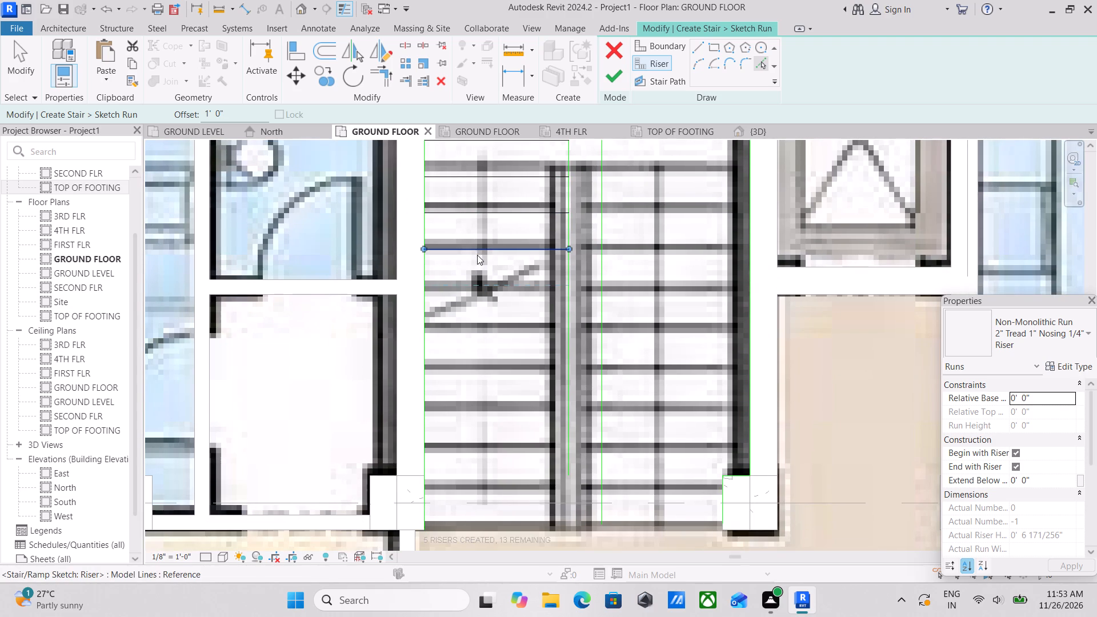
click(477, 255)
middle_drag(475, 266, 462, 172)
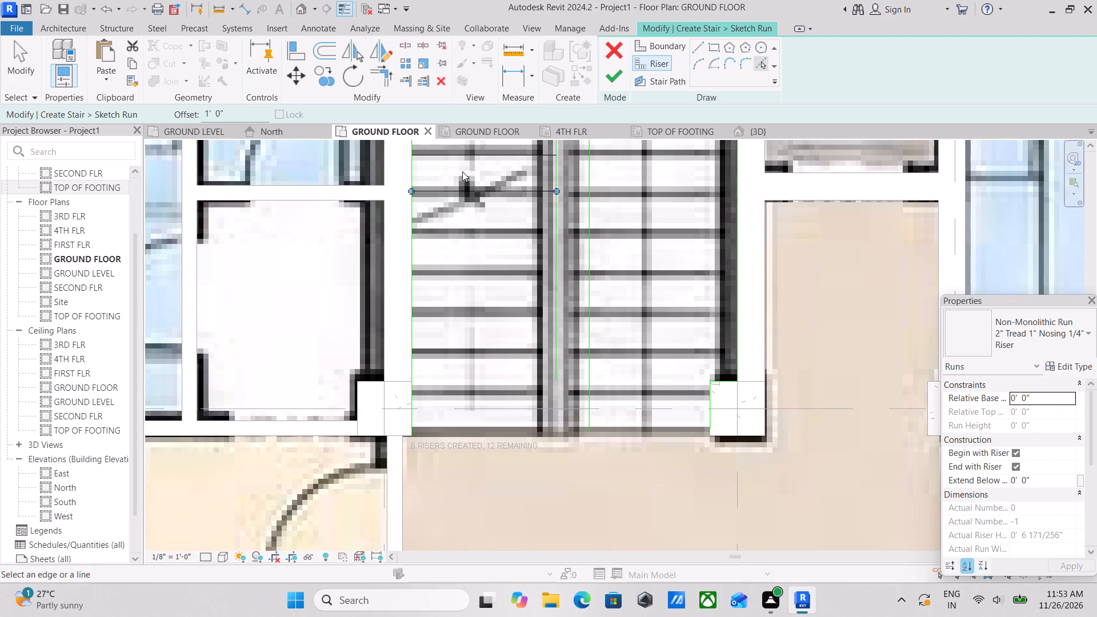
scroll(476, 210, down, 1)
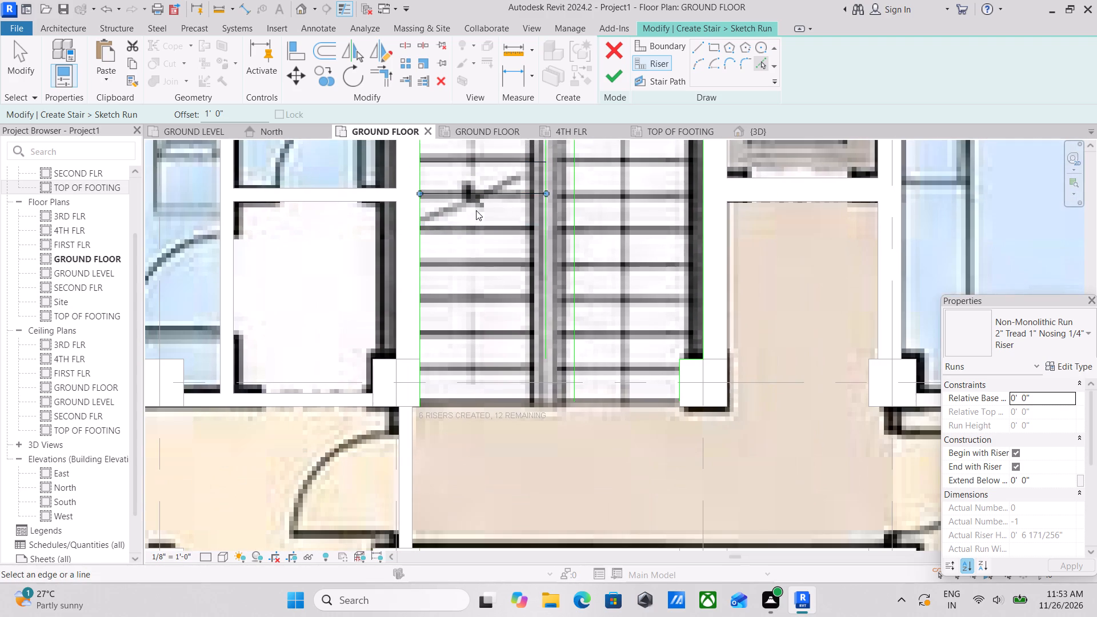
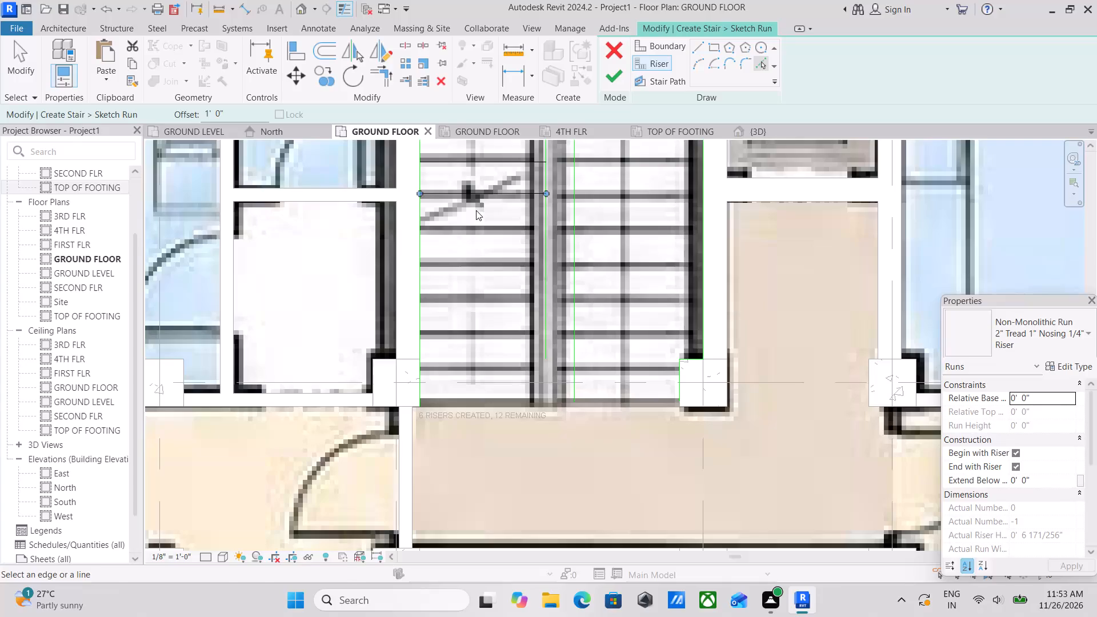
Add six more risers down the west flight with Pick Lines, each offset 1'-0" south of the previous one.
middle_drag(476, 210, 480, 259)
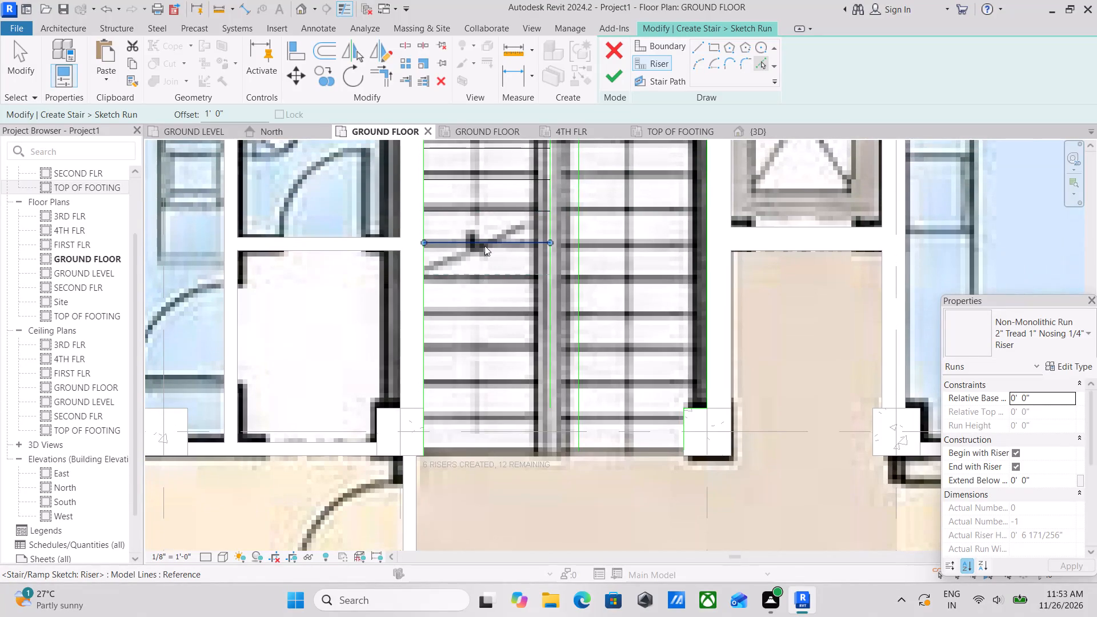
click(485, 246)
click(483, 277)
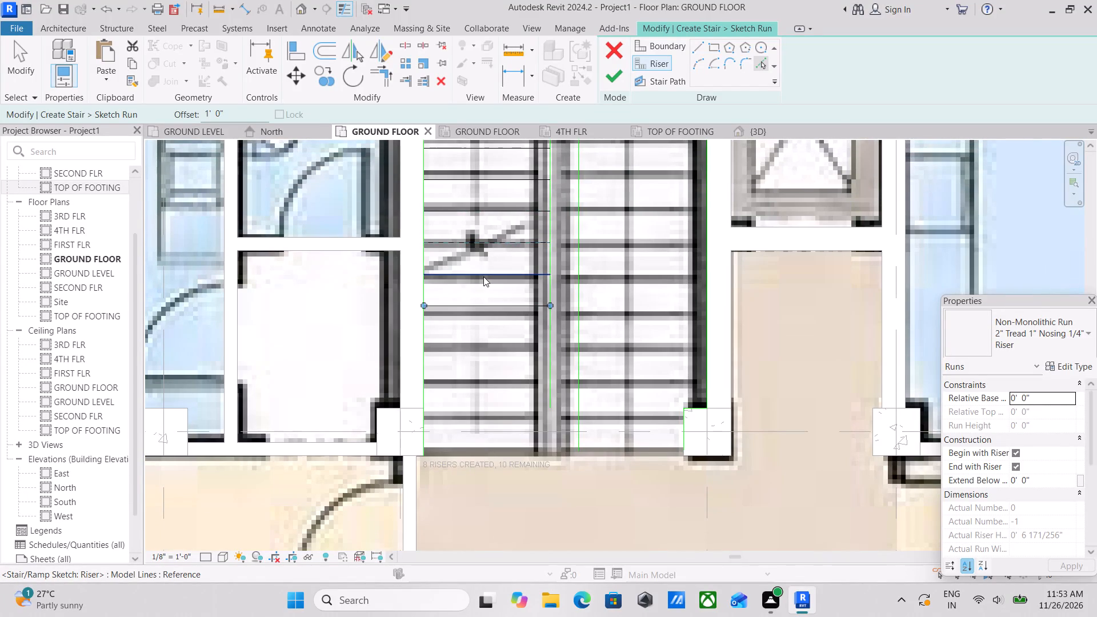
middle_drag(482, 267, 482, 236)
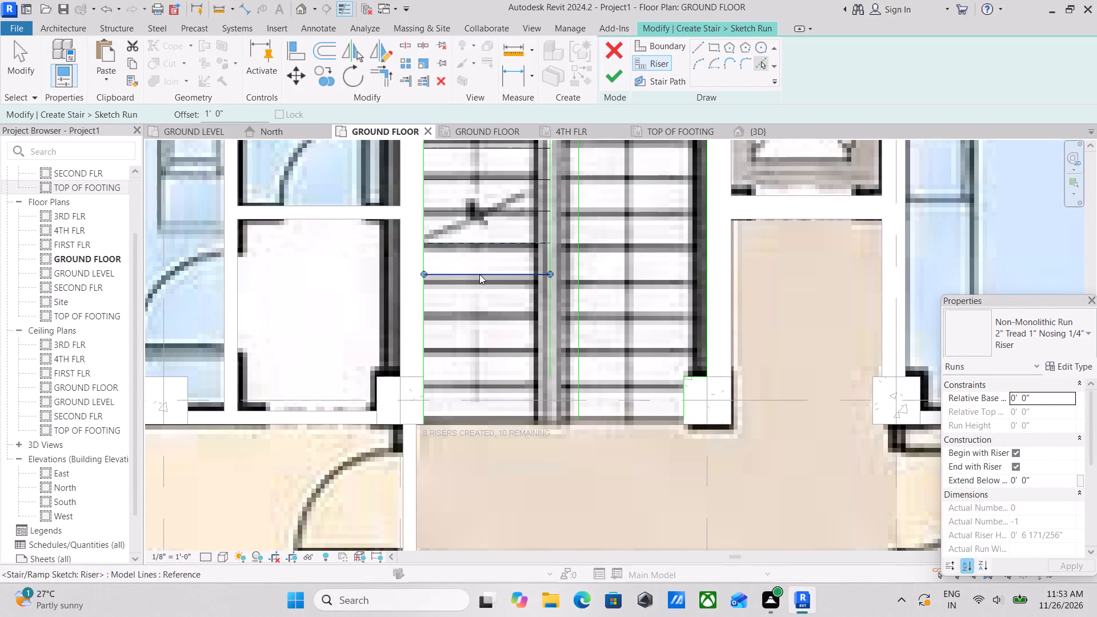
click(481, 276)
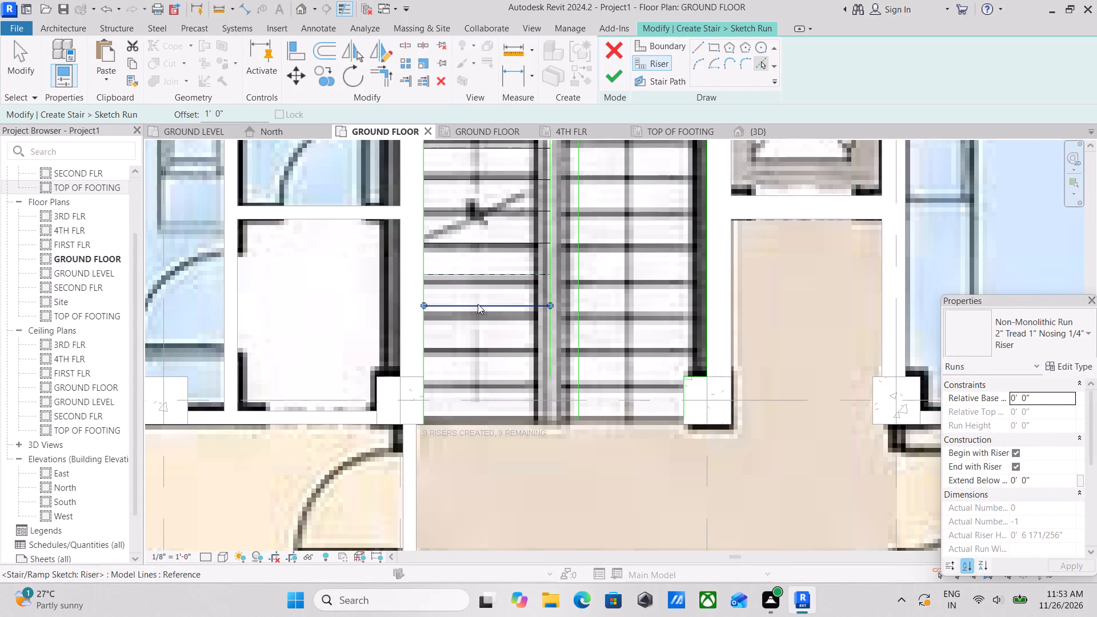
click(475, 307)
middle_drag(475, 307, 474, 254)
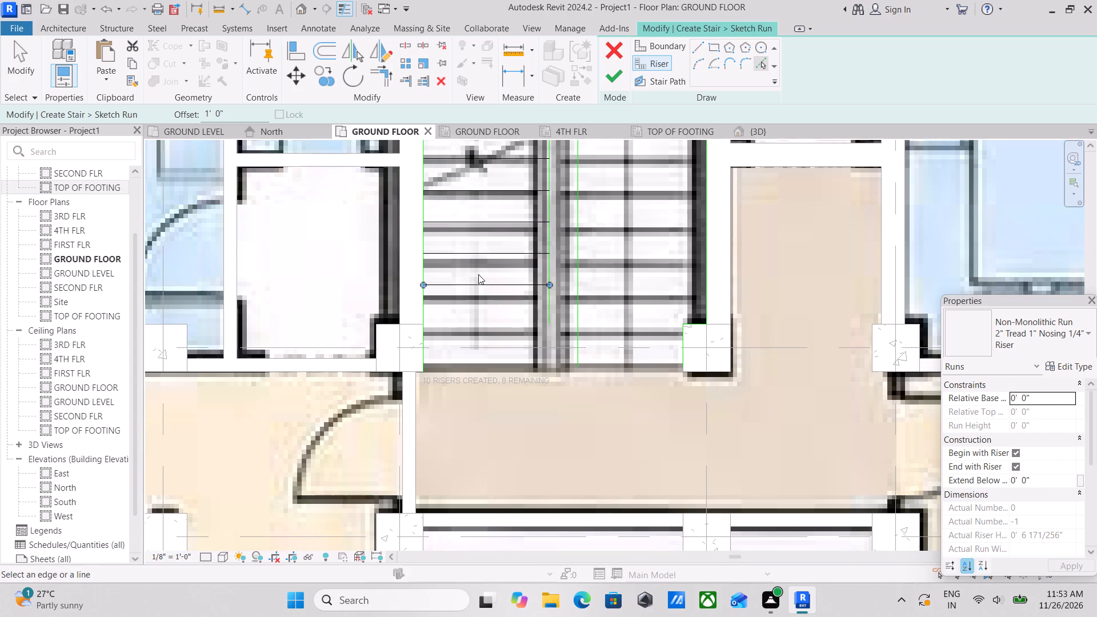
click(478, 287)
middle_drag(478, 294, 476, 239)
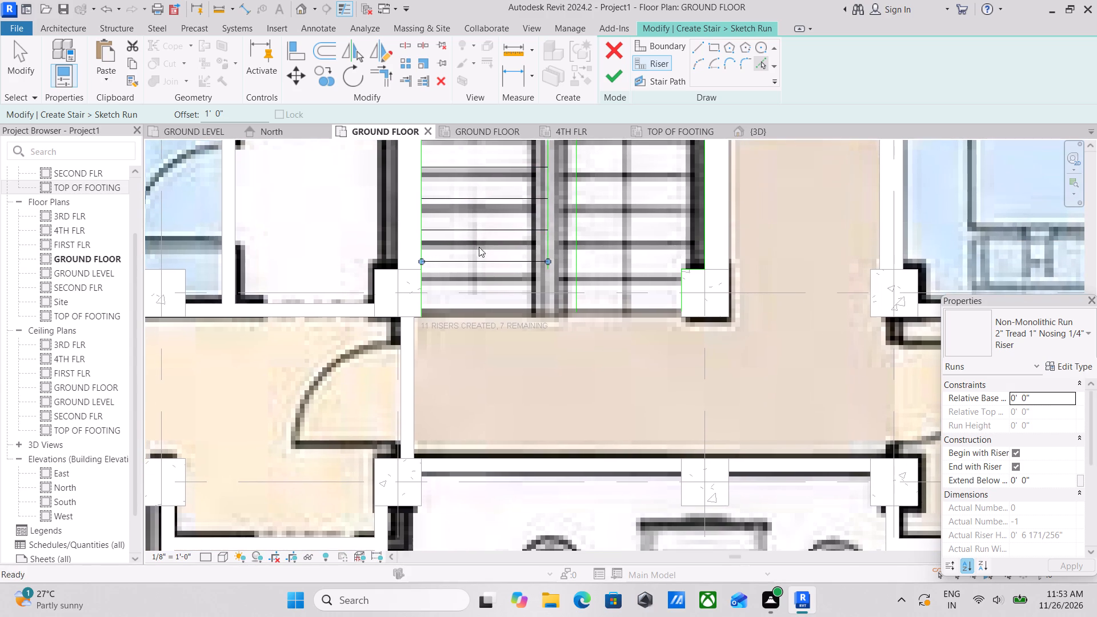
click(477, 266)
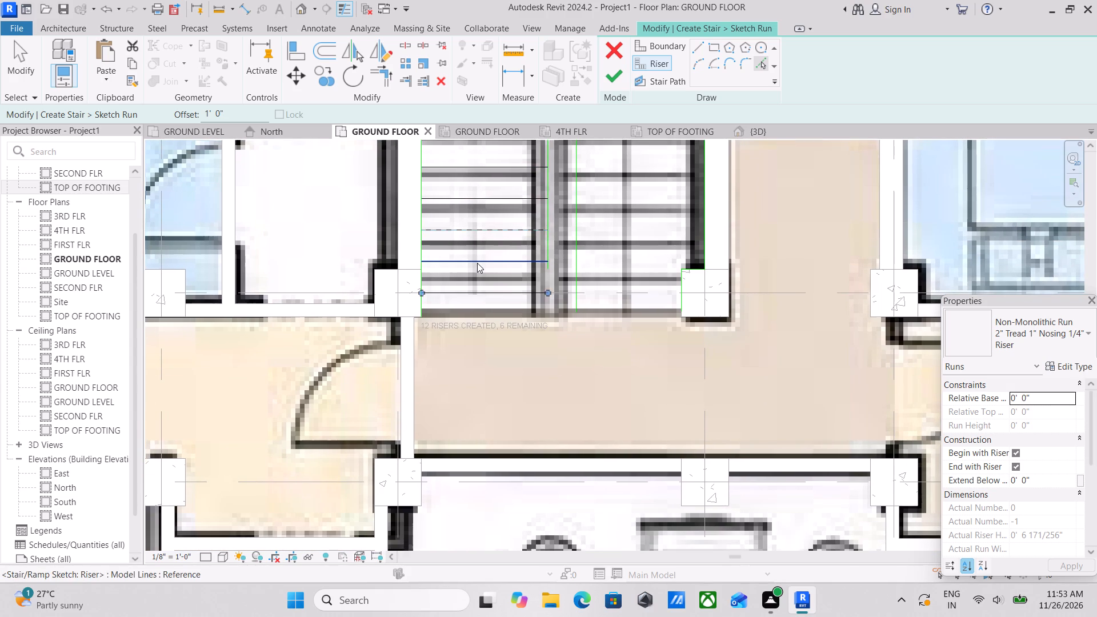
scroll(477, 263, down, 1)
middle_drag(477, 263, 477, 251)
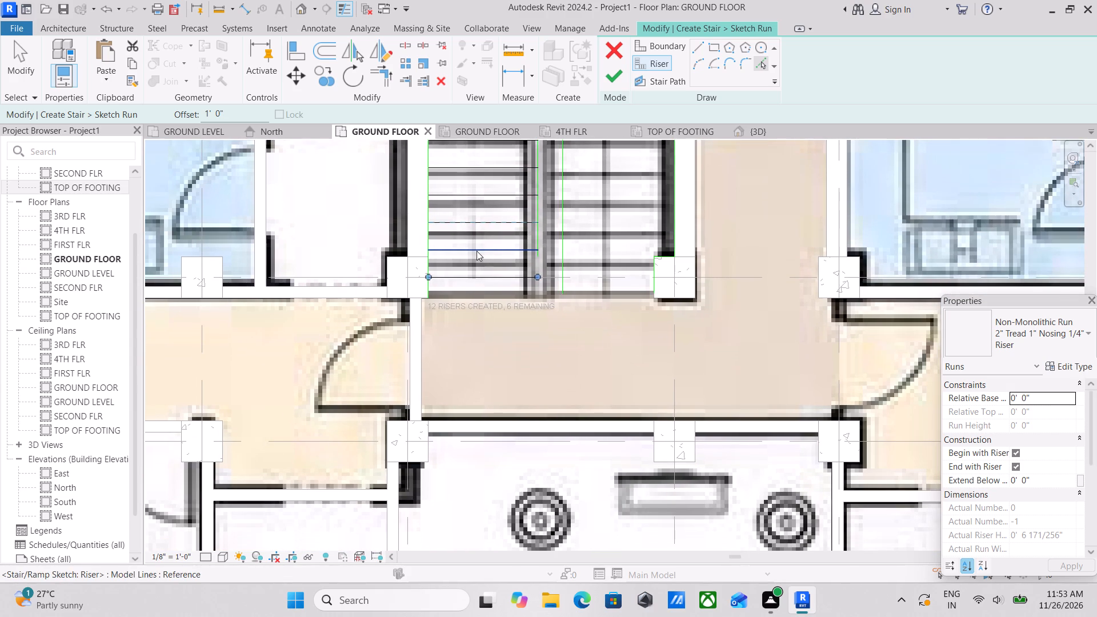
scroll(477, 251, down, 1)
middle_drag(477, 251, 469, 289)
scroll(533, 322, up, 5)
key(Escape)
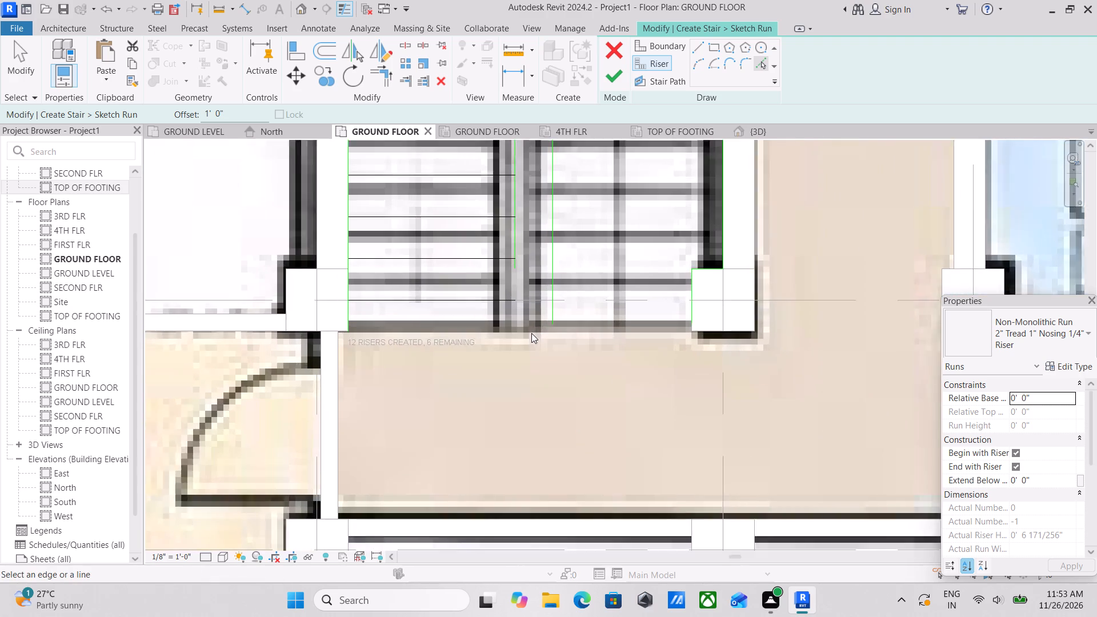
key(Escape)
scroll(449, 316, up, 3)
key(Escape)
scroll(329, 302, up, 1)
key(Escape)
Shorten the lower end of the west boundary line to the lowest west-flight riser on the grid line, making it 14'-0" long.
middle_drag(329, 302, 411, 312)
key(Escape)
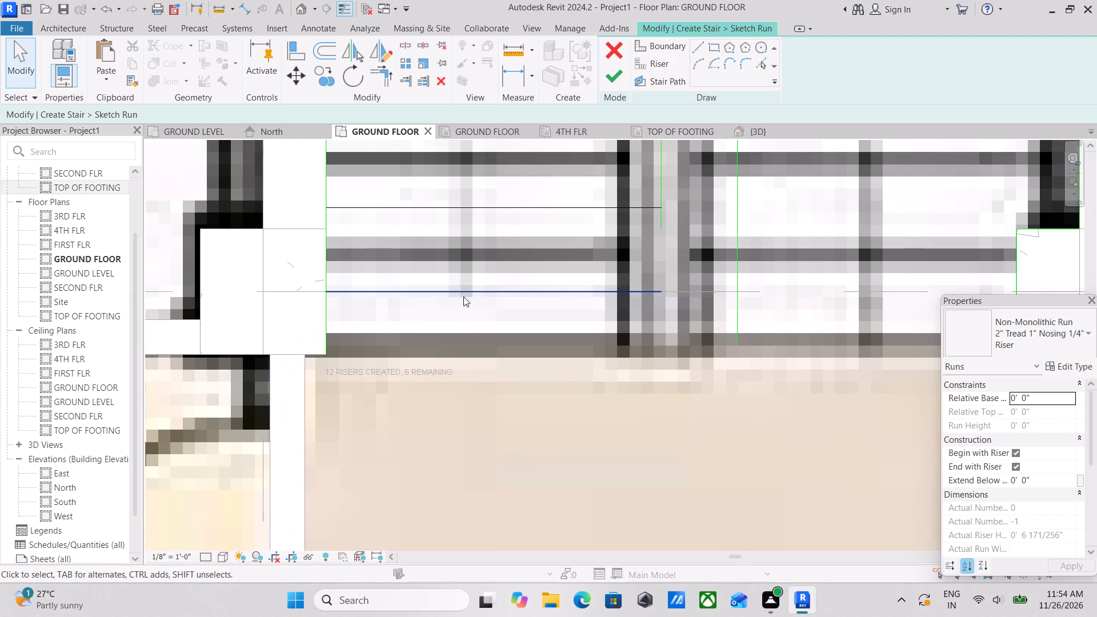
middle_drag(463, 297, 432, 298)
key(Escape)
key(Escape)
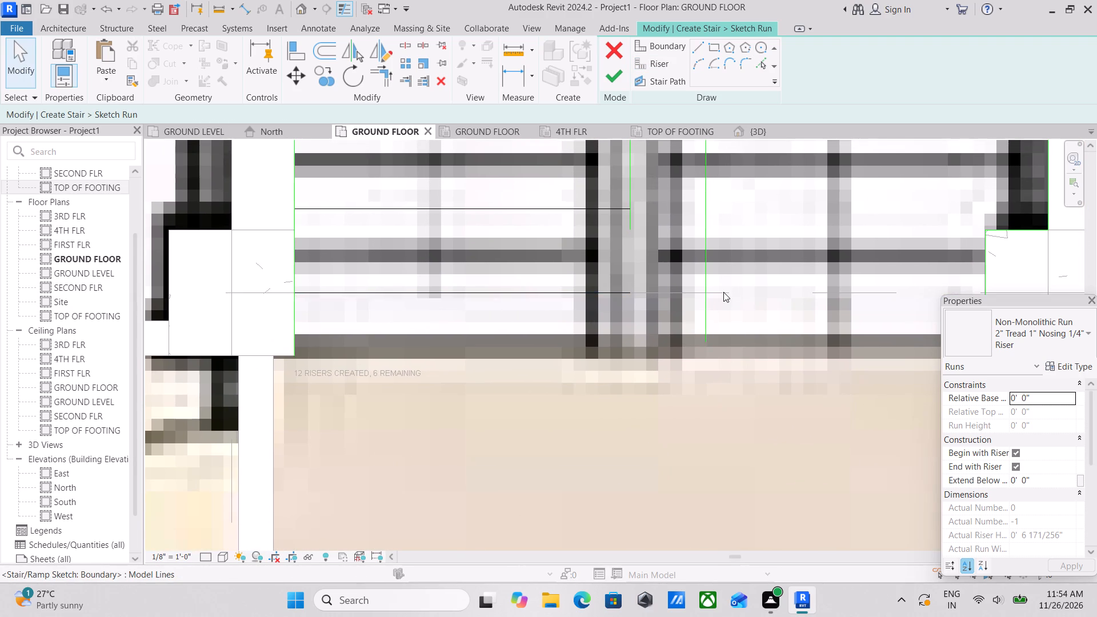
key(Escape)
scroll(485, 290, down, 3)
key(Escape)
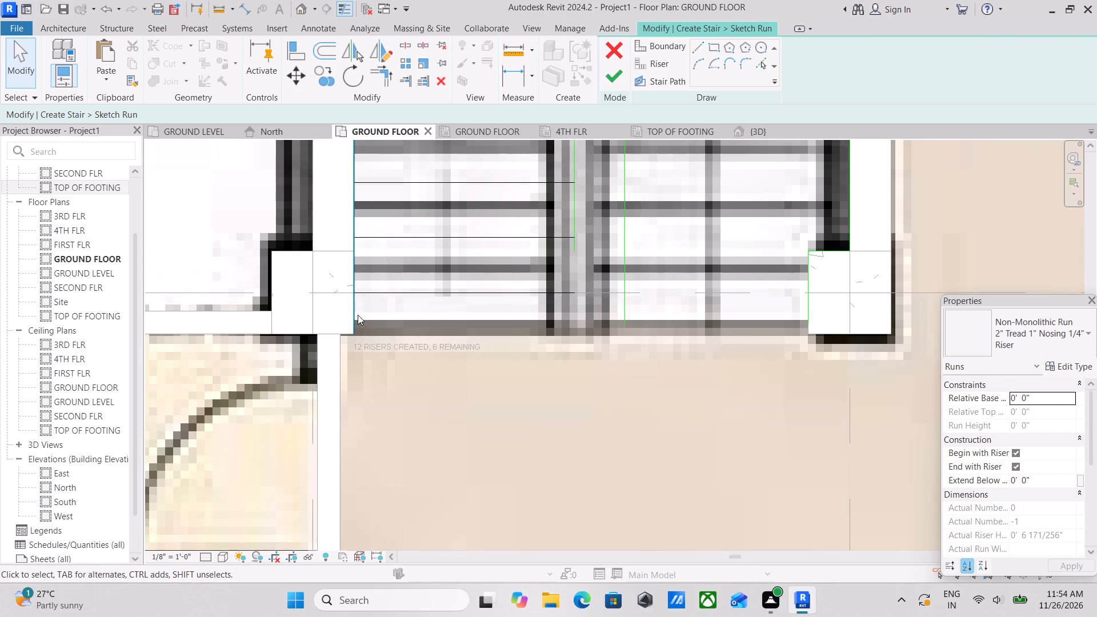
key(Escape)
click(353, 311)
scroll(371, 340, up, 3)
drag(347, 328, 340, 269)
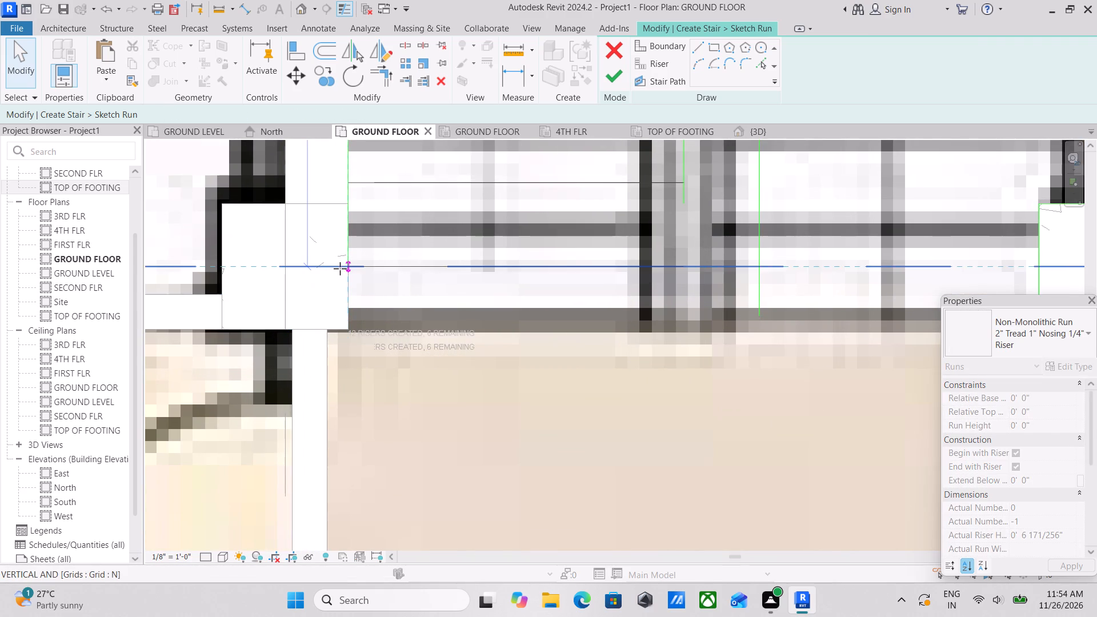
drag(340, 269, 340, 268)
Extend the lower end of the west inner boundary line to the lowest west-flight riser, making it 11'-0" long.
middle_drag(447, 277, 317, 279)
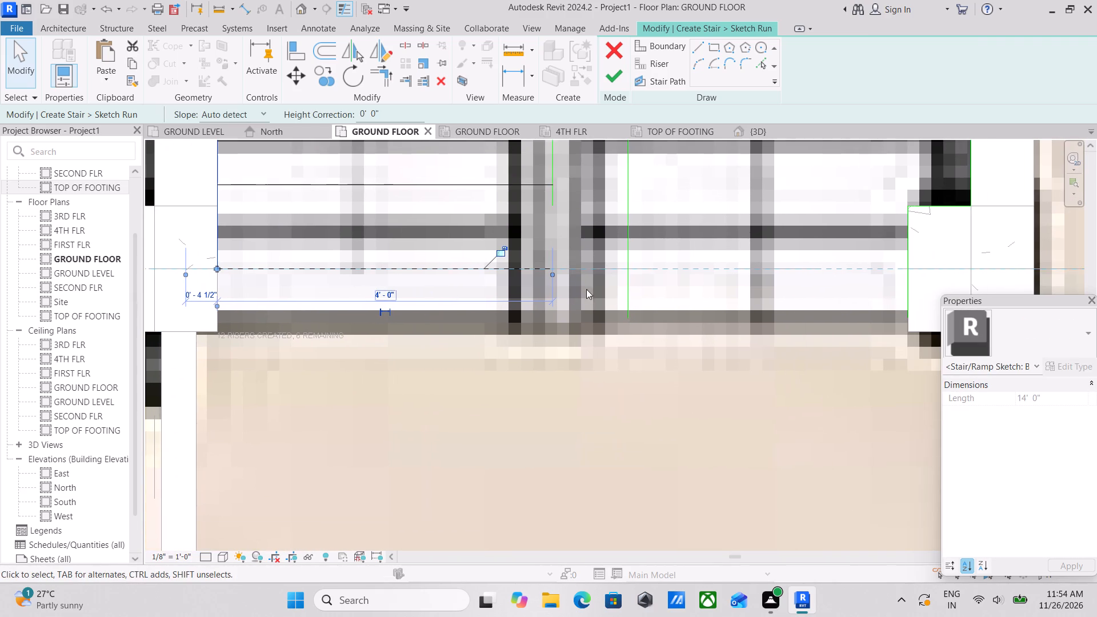
click(553, 198)
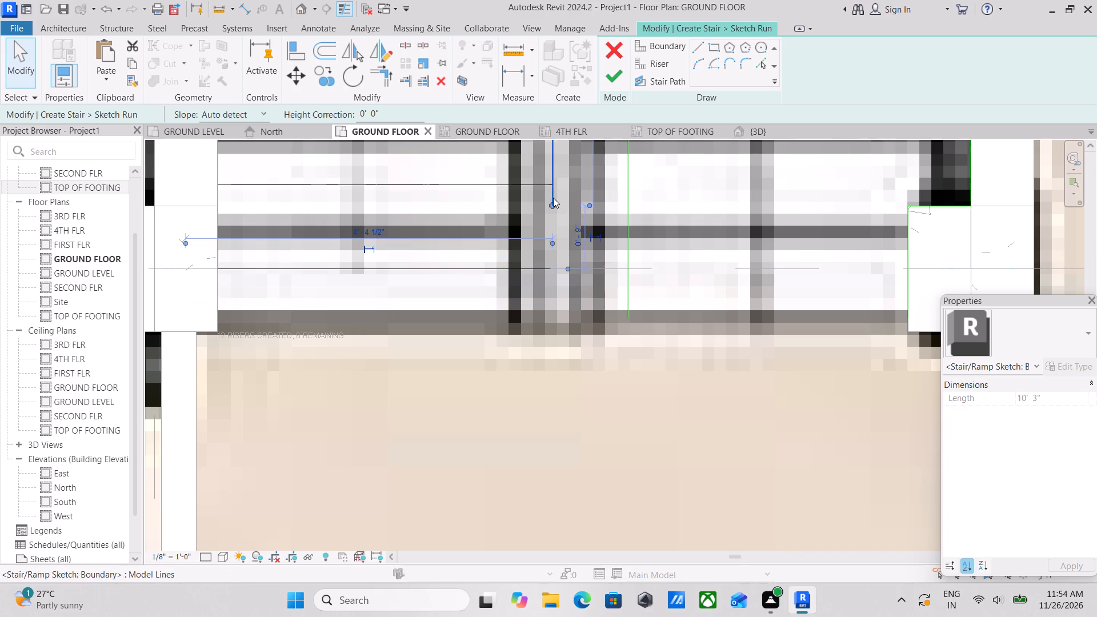
drag(554, 206, 561, 250)
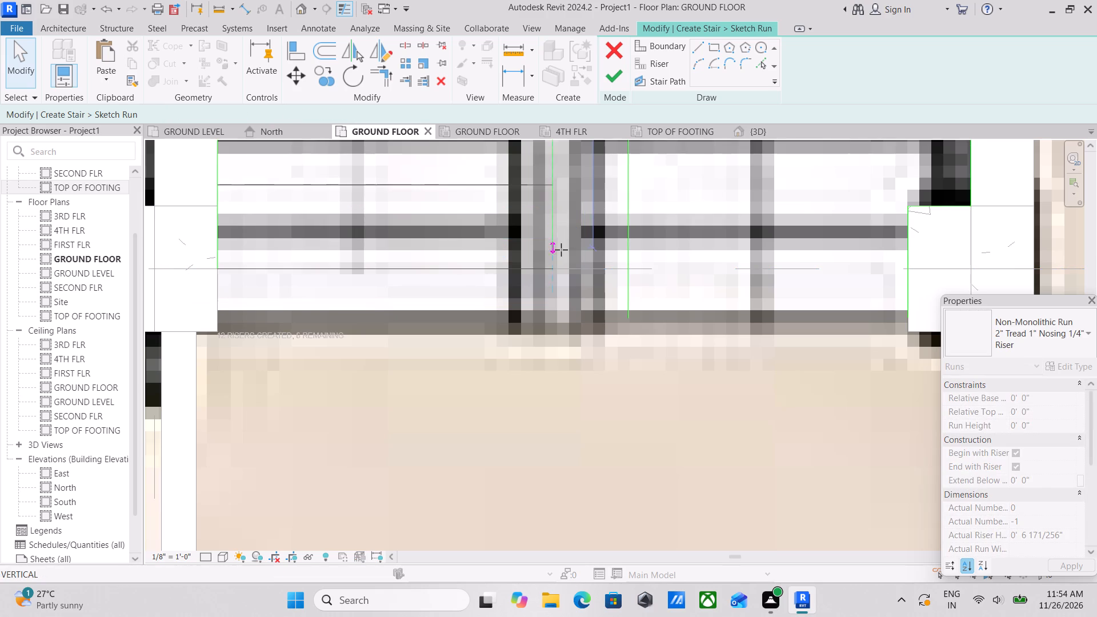
drag(561, 250, 555, 266)
scroll(555, 266, down, 6)
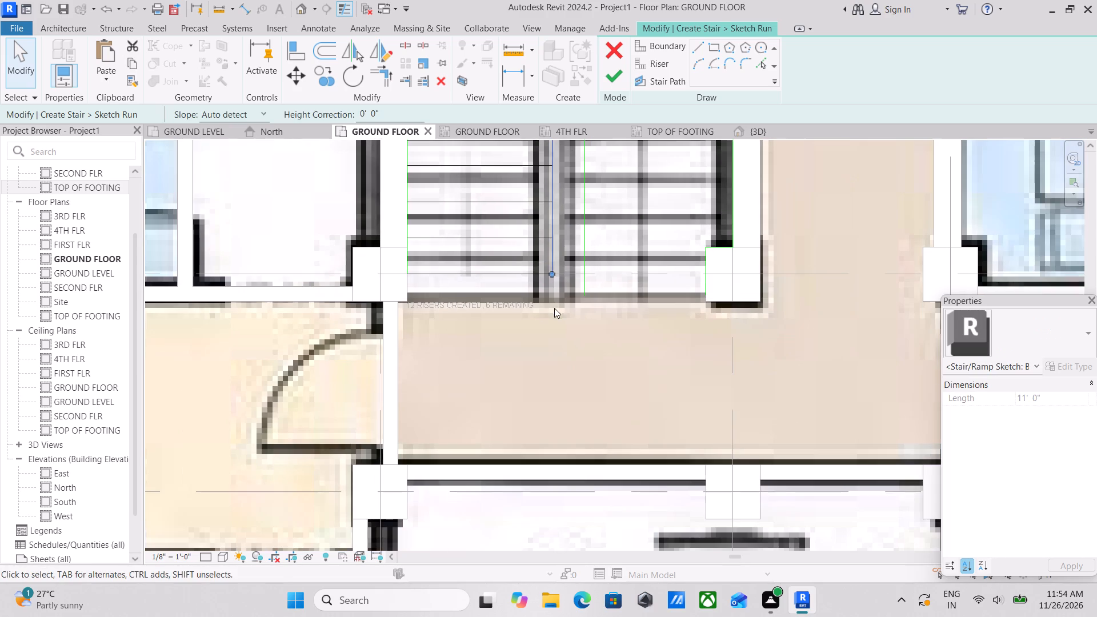
key(Escape)
middle_drag(506, 290, 505, 387)
key(Escape)
Draw the first east-flight riser from the top of the east inner boundary line horizontally to the east boundary.
middle_drag(529, 289, 531, 404)
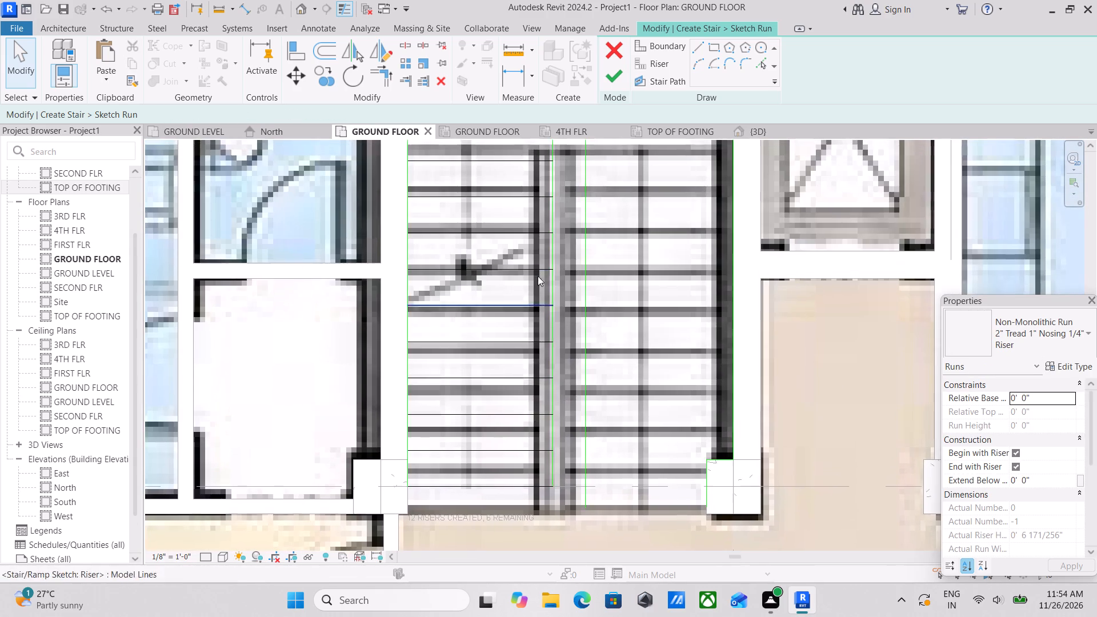
middle_drag(537, 286, 548, 460)
middle_drag(546, 315, 531, 341)
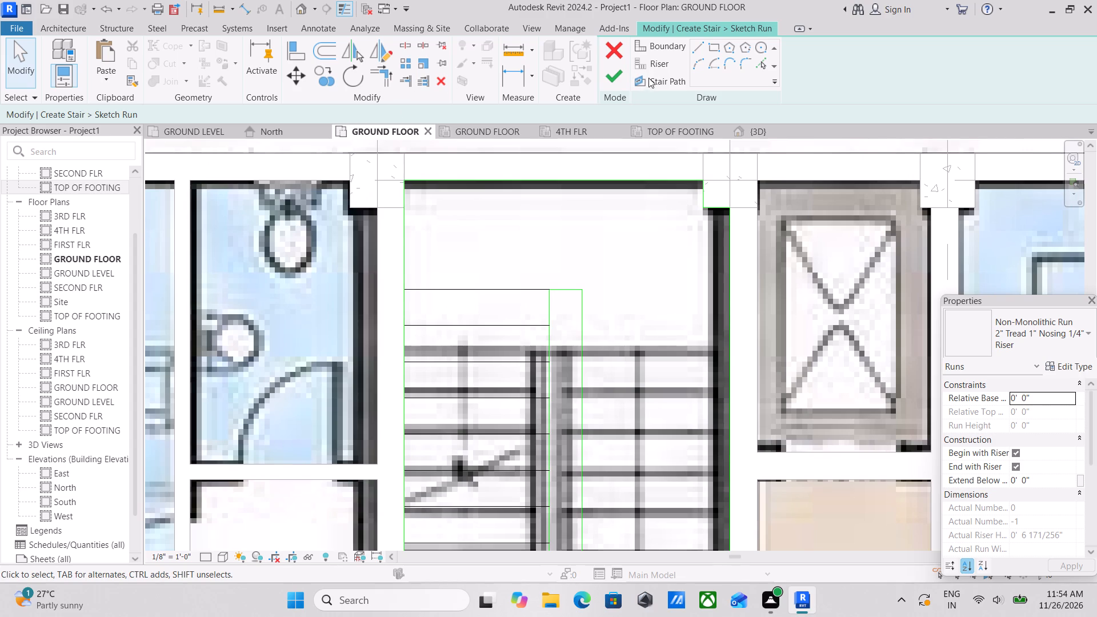
double_click(647, 60)
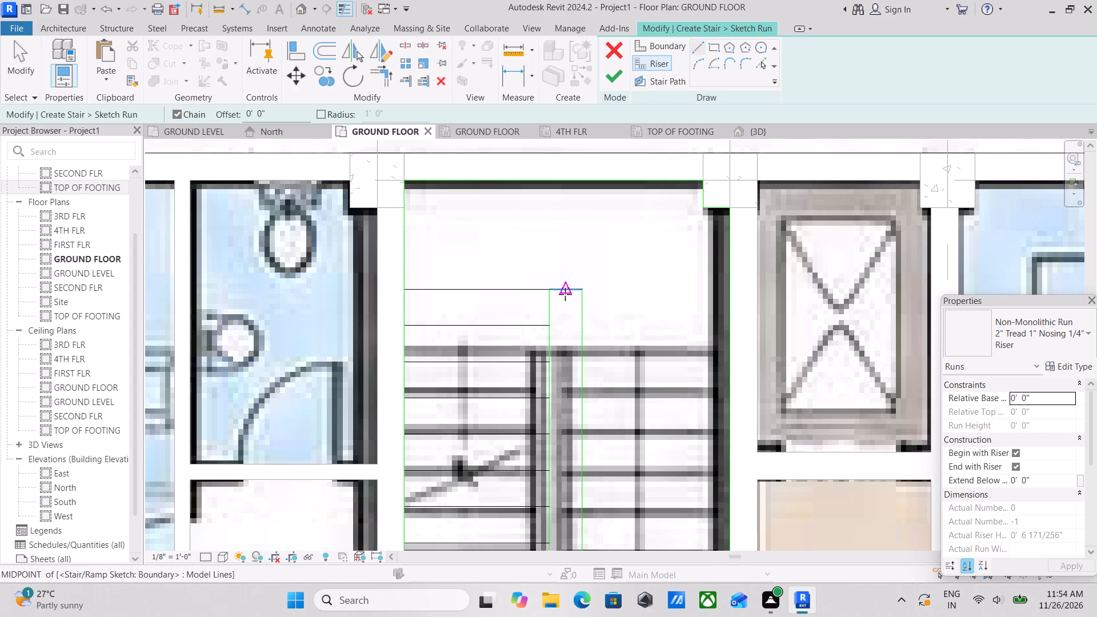
middle_drag(554, 295, 382, 299)
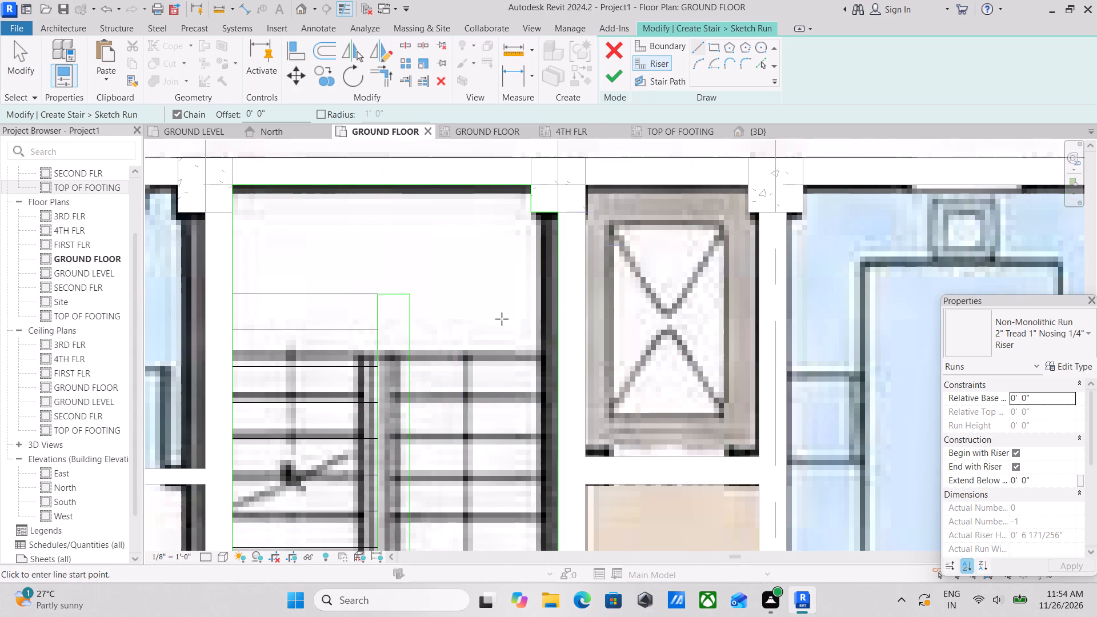
click(412, 291)
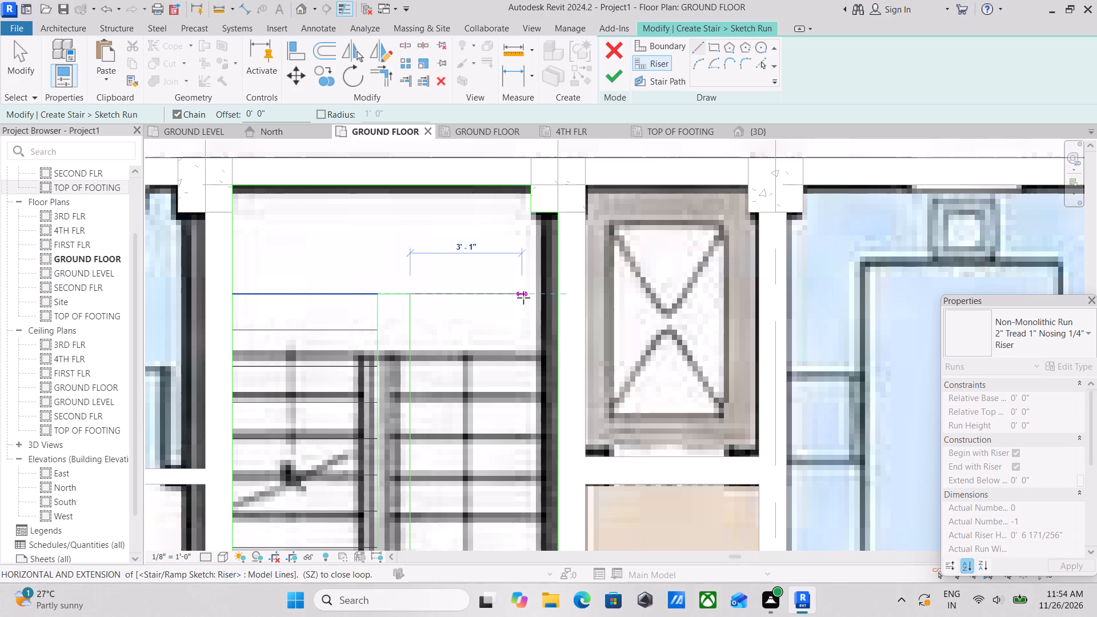
click(555, 299)
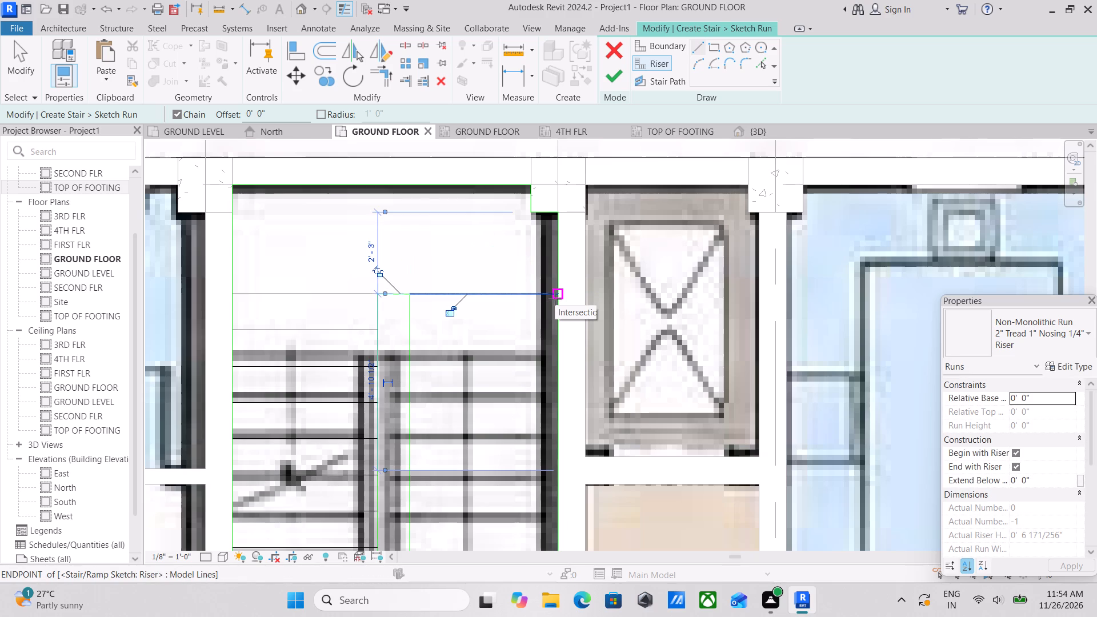
key(Escape)
Add the second east-flight riser with Pick Lines, offset 1'-0" south of the first one.
scroll(469, 308, up, 1)
middle_drag(453, 276, 495, 288)
scroll(495, 288, down, 3)
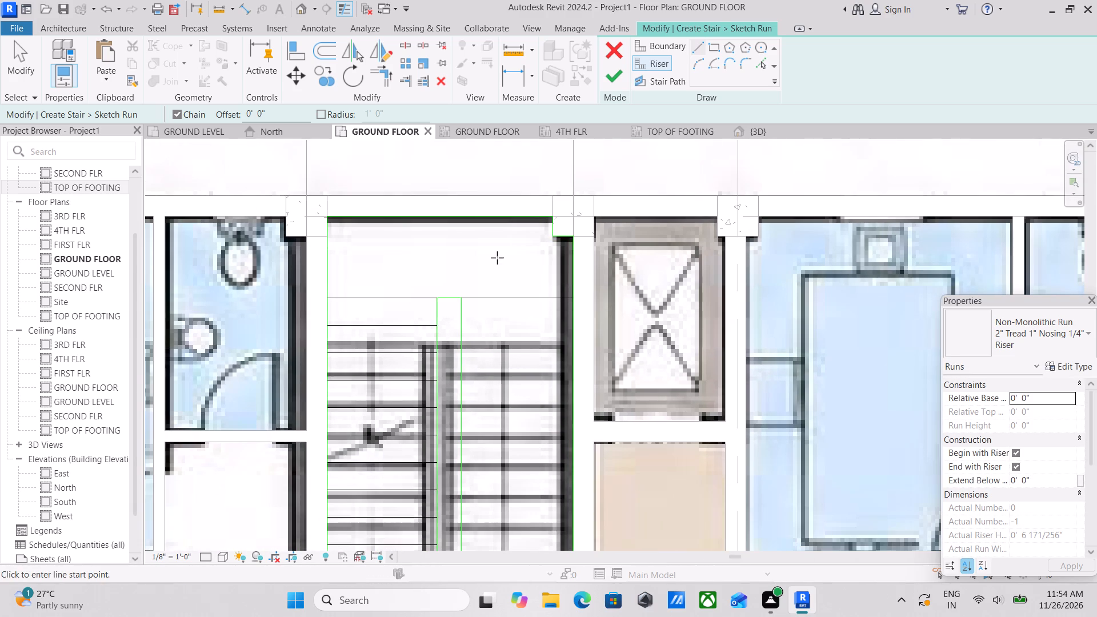
scroll(465, 306, up, 2)
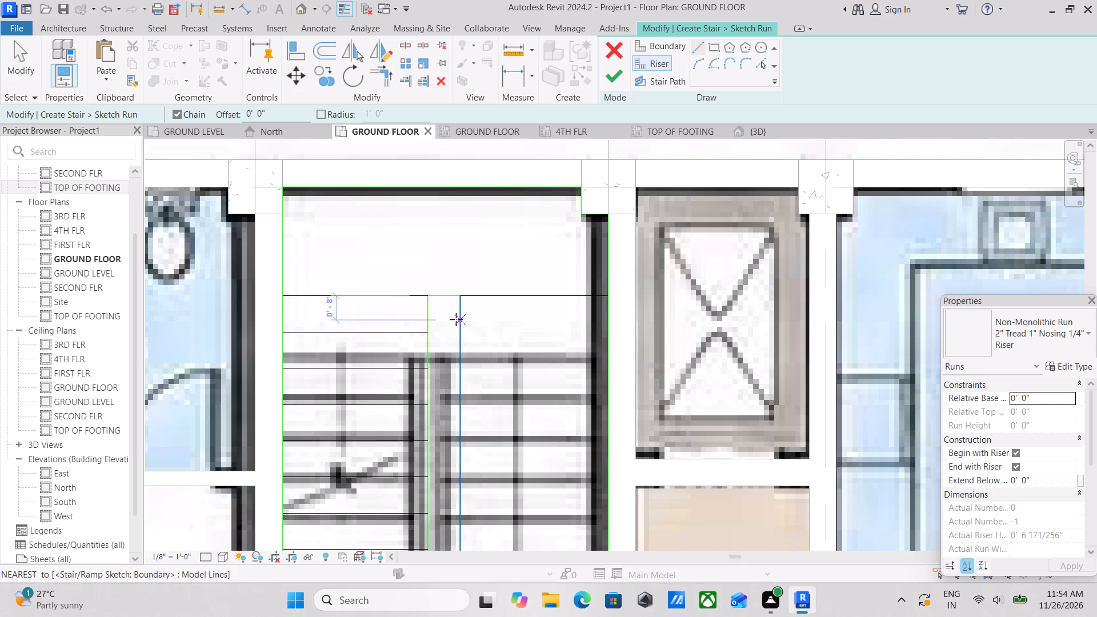
scroll(456, 319, up, 2)
scroll(469, 316, down, 2)
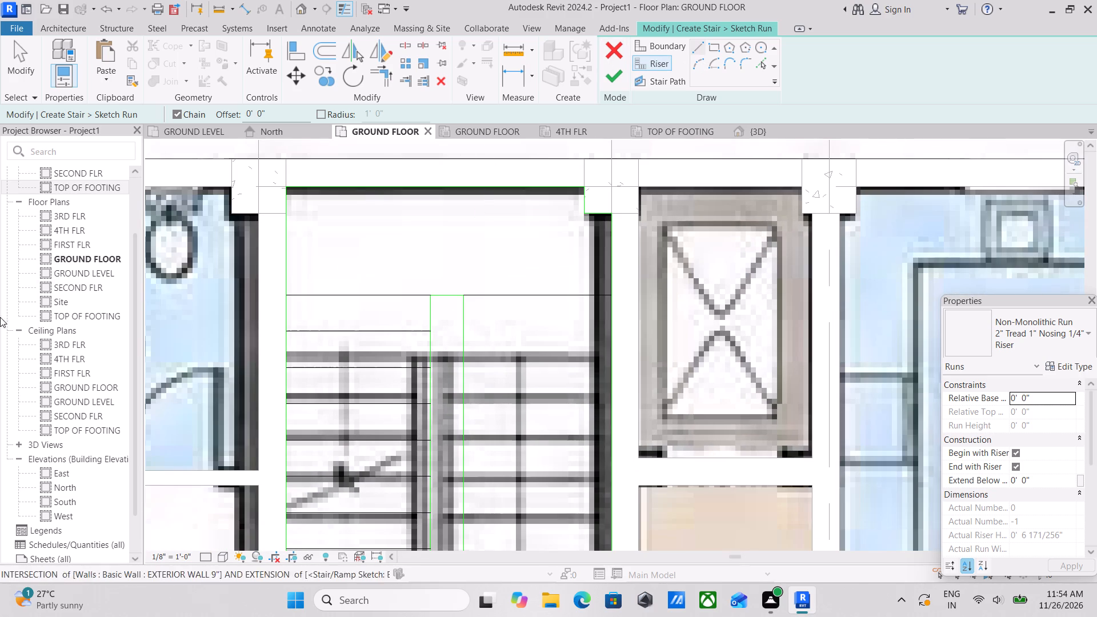
click(768, 62)
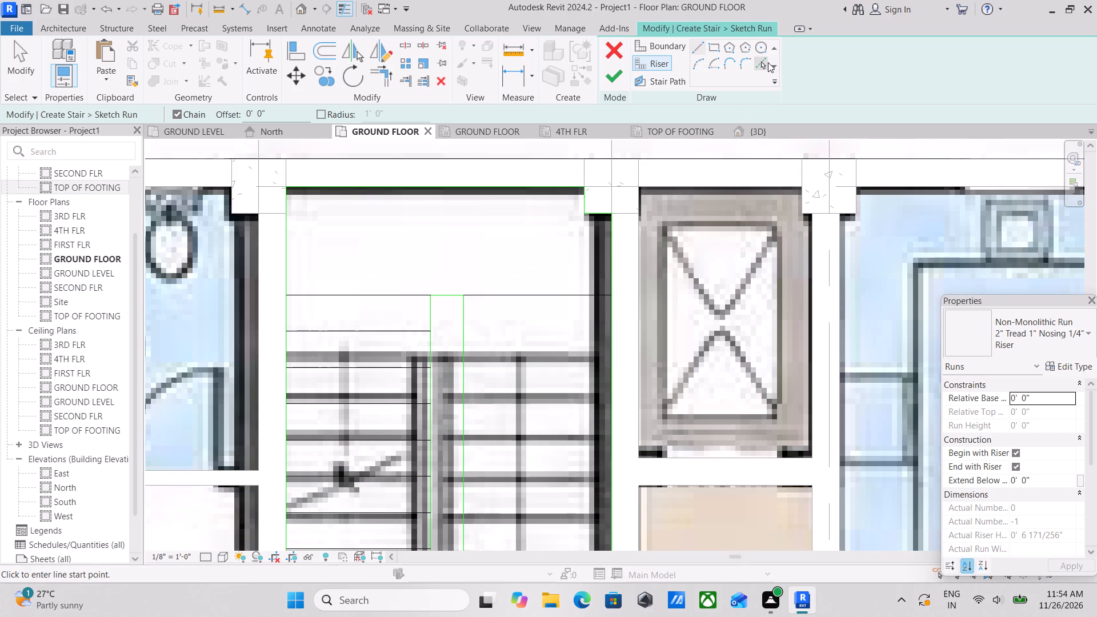
drag(231, 112, 171, 121)
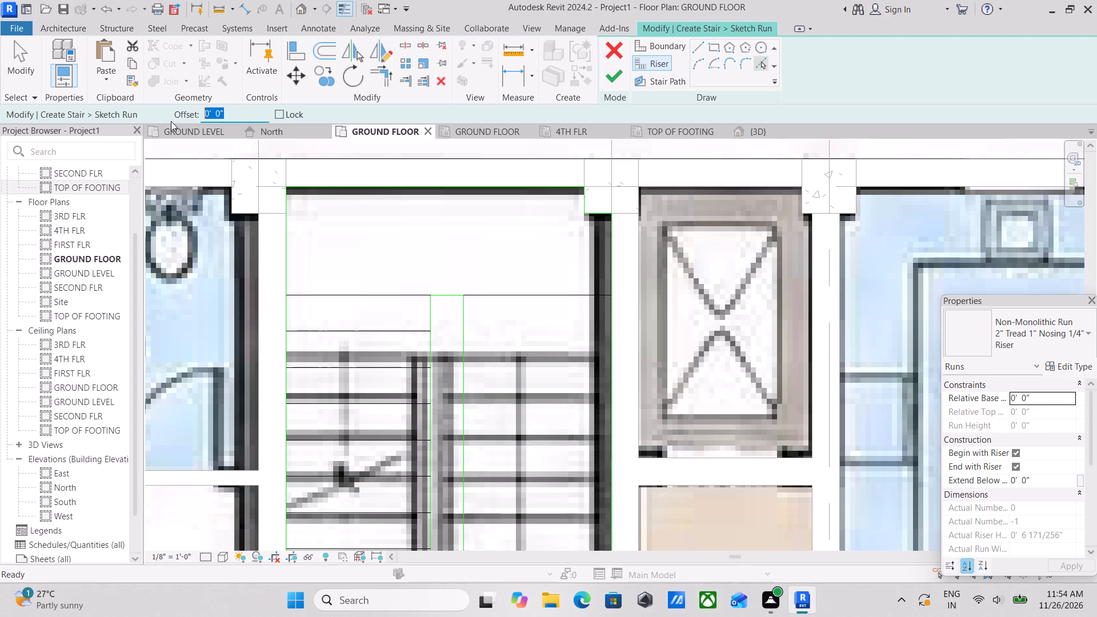
text(1')
key(Return)
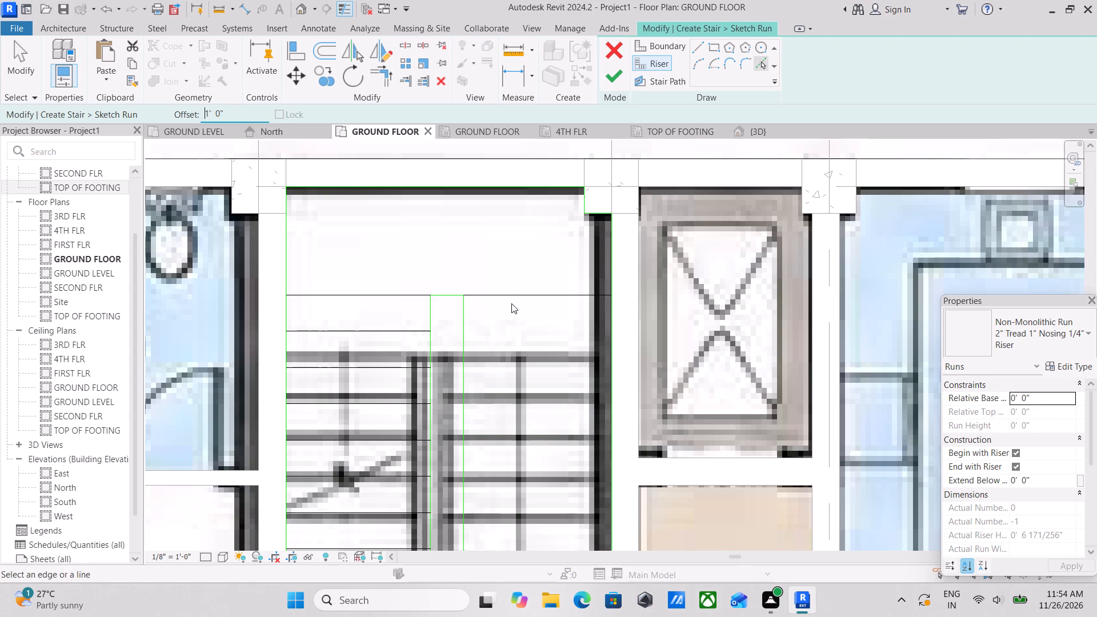
click(511, 296)
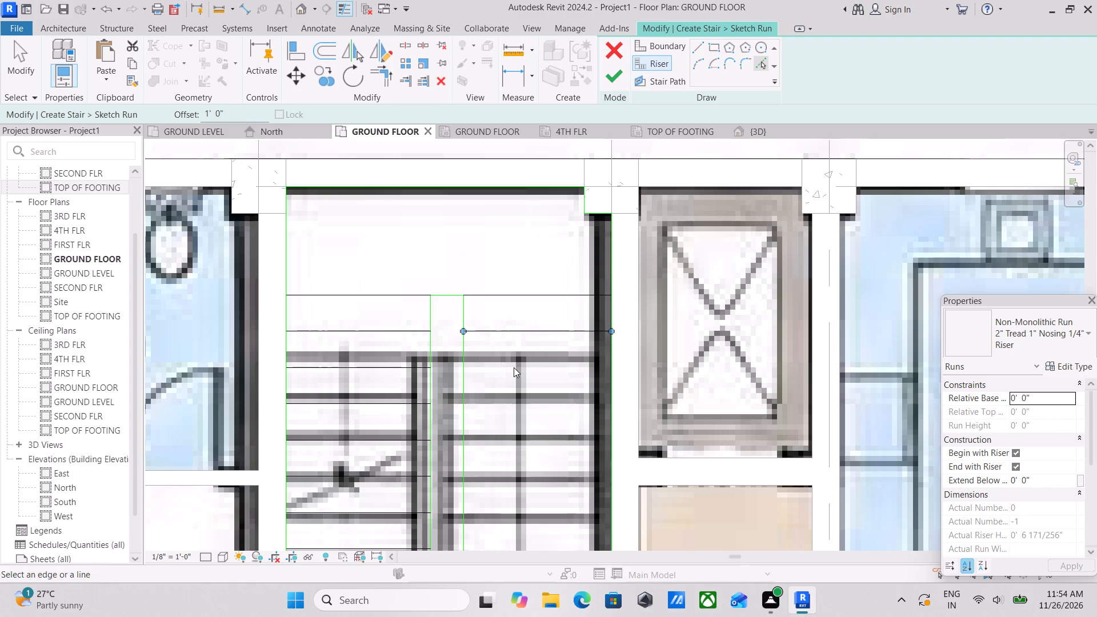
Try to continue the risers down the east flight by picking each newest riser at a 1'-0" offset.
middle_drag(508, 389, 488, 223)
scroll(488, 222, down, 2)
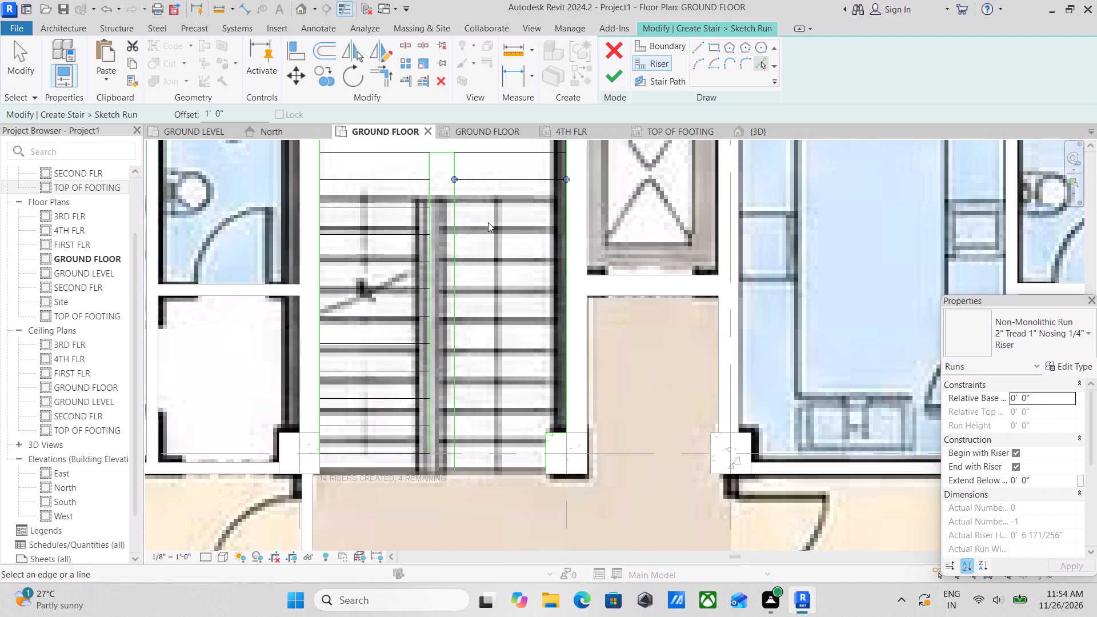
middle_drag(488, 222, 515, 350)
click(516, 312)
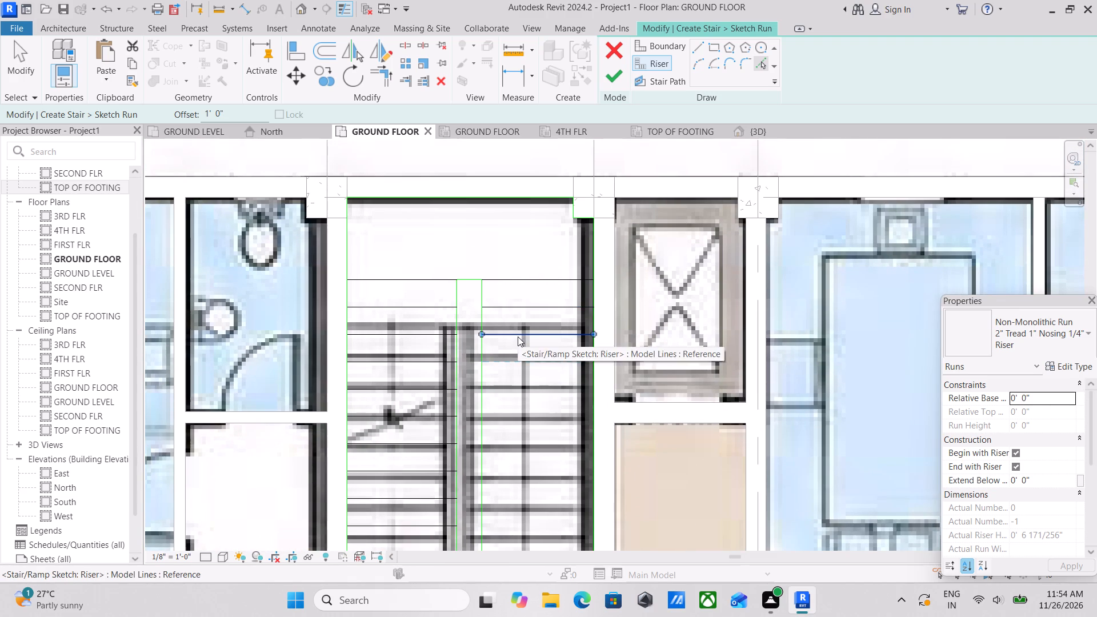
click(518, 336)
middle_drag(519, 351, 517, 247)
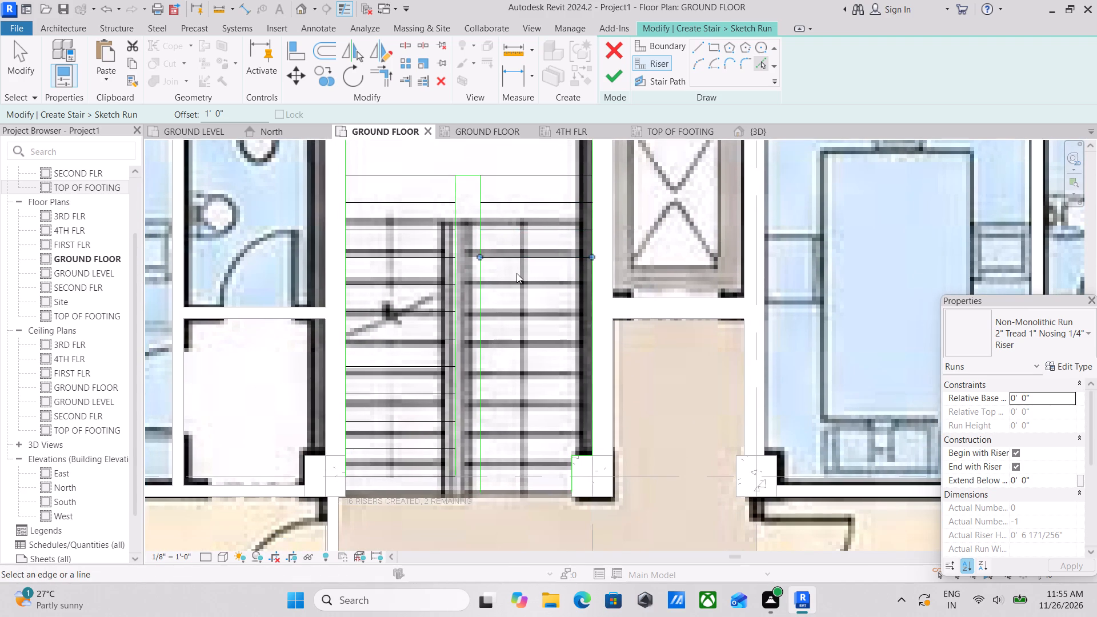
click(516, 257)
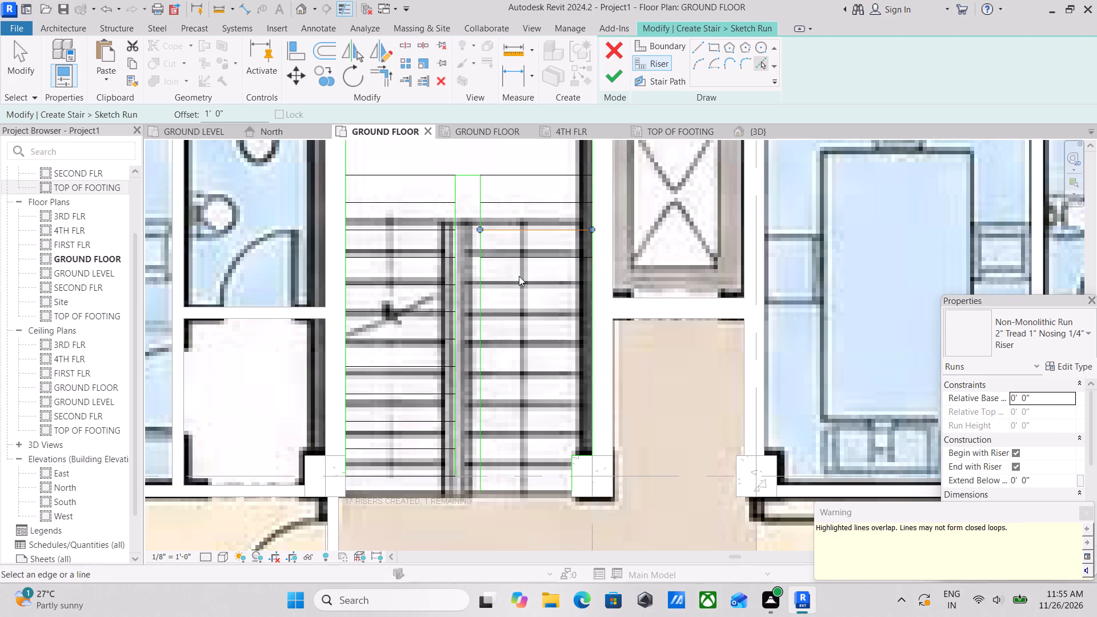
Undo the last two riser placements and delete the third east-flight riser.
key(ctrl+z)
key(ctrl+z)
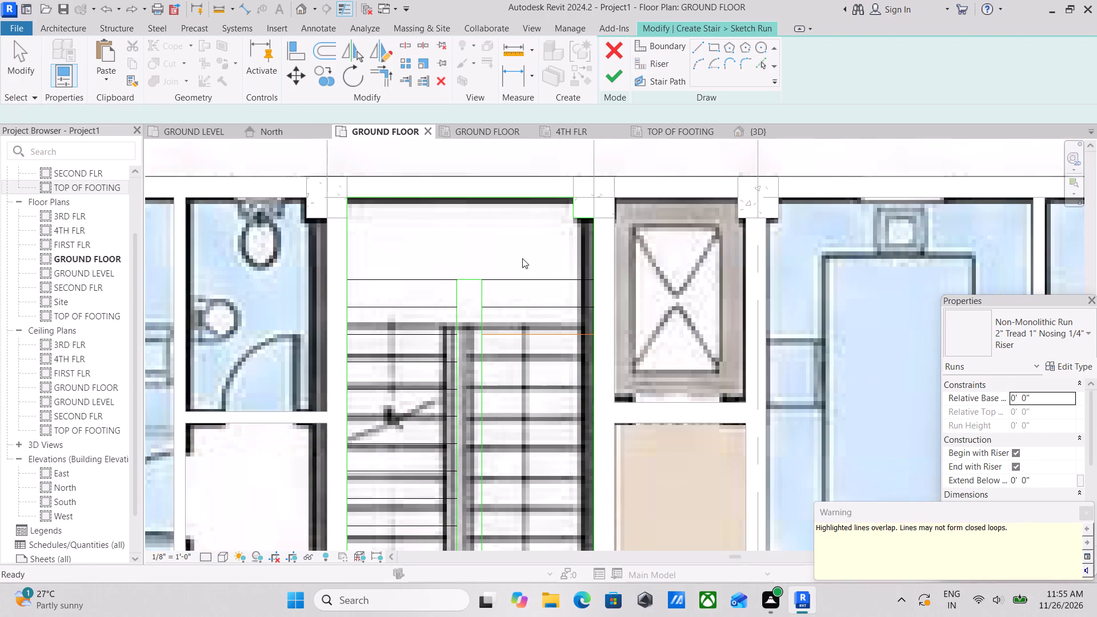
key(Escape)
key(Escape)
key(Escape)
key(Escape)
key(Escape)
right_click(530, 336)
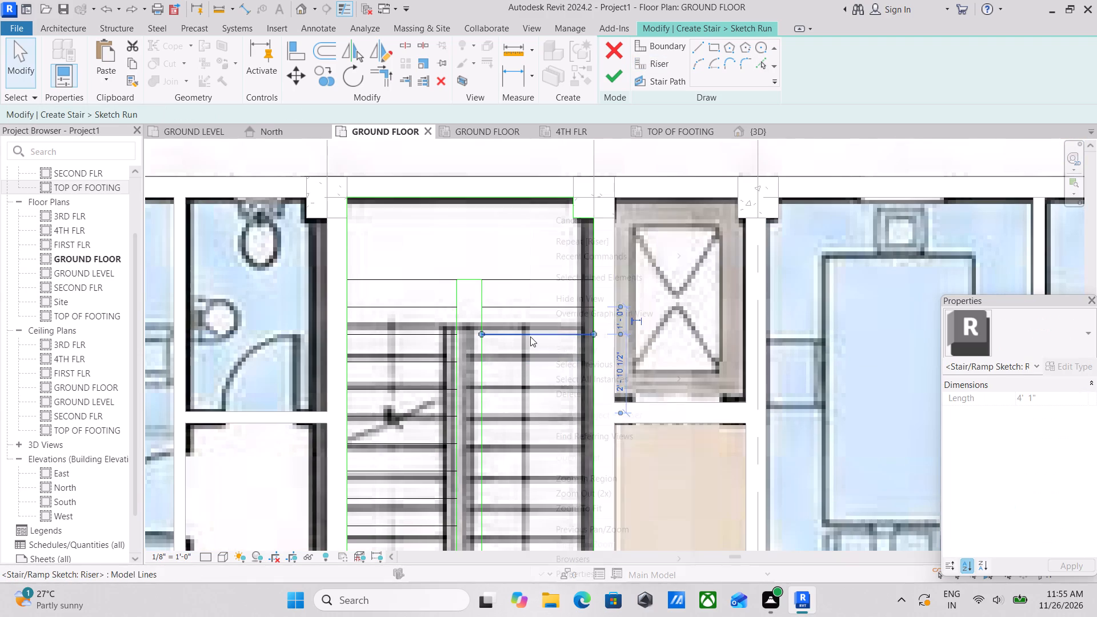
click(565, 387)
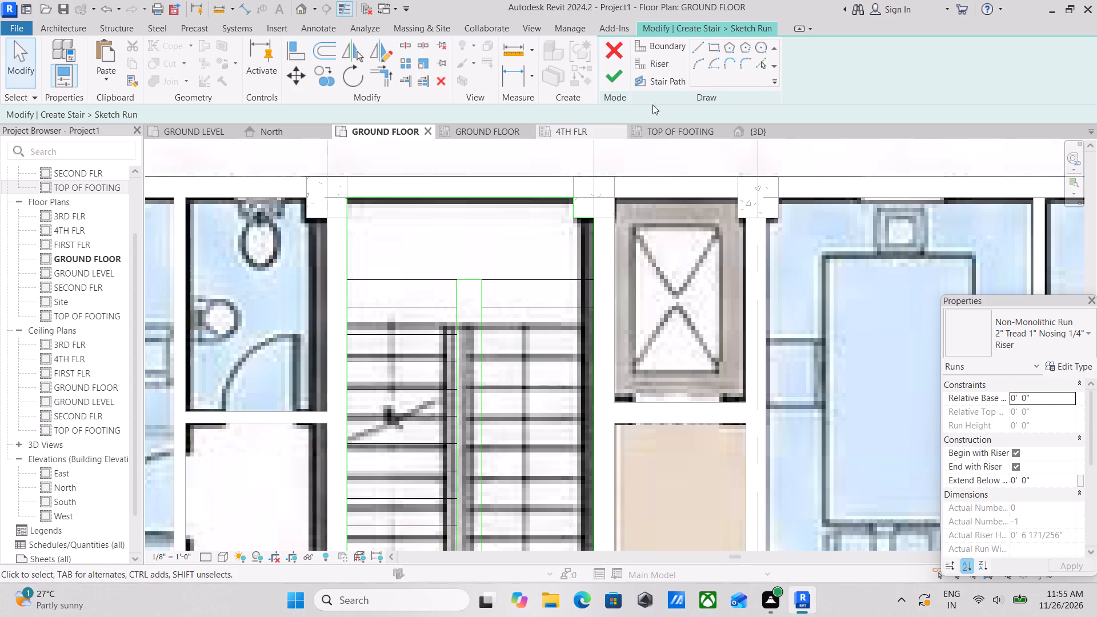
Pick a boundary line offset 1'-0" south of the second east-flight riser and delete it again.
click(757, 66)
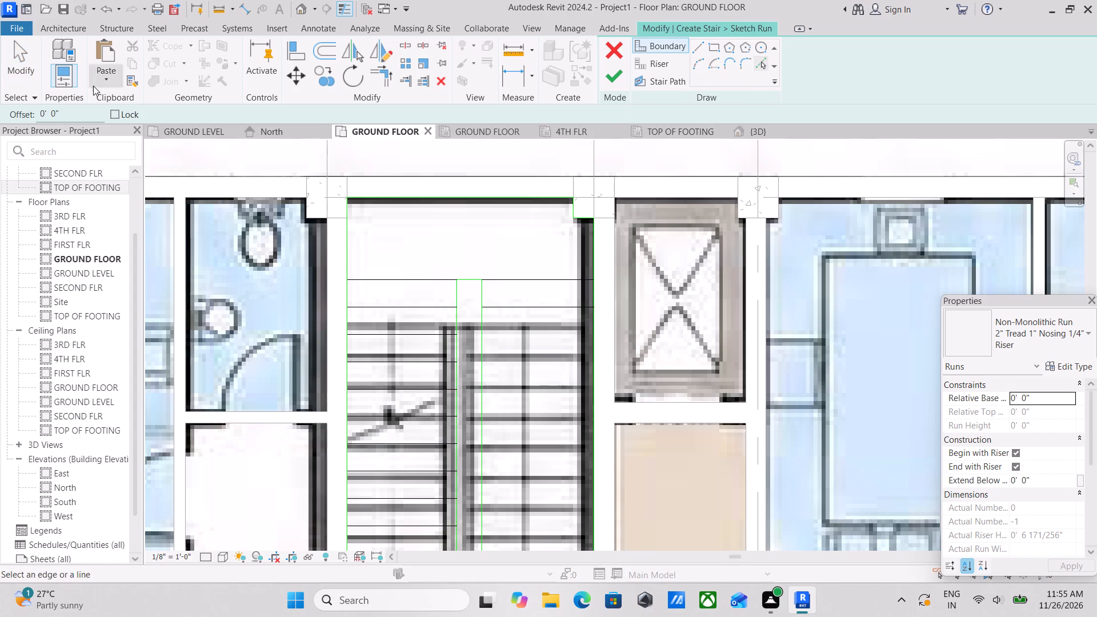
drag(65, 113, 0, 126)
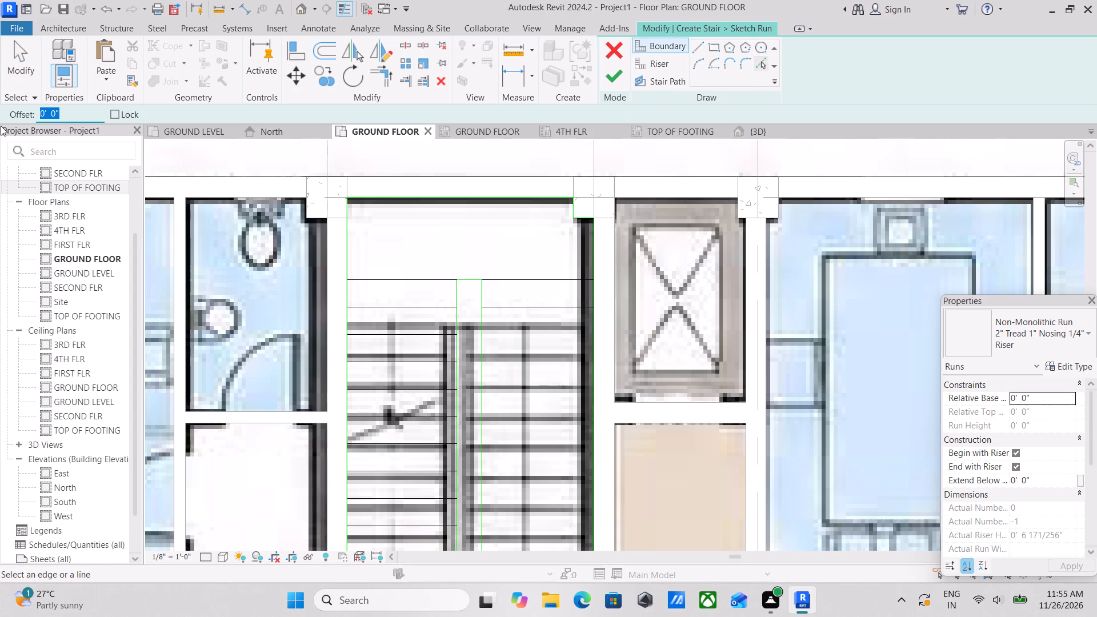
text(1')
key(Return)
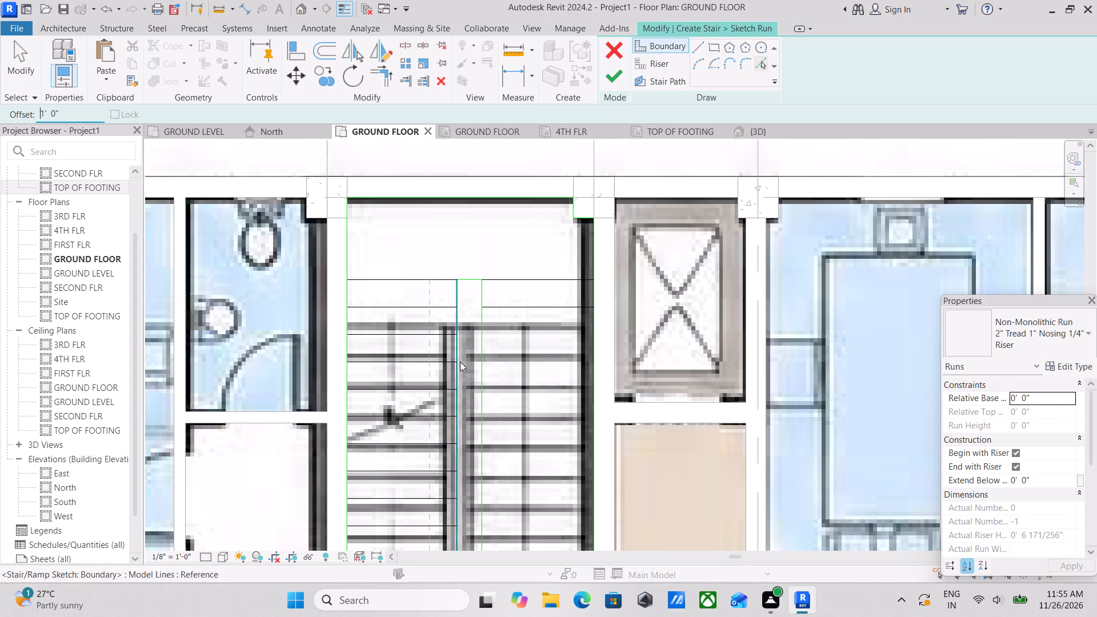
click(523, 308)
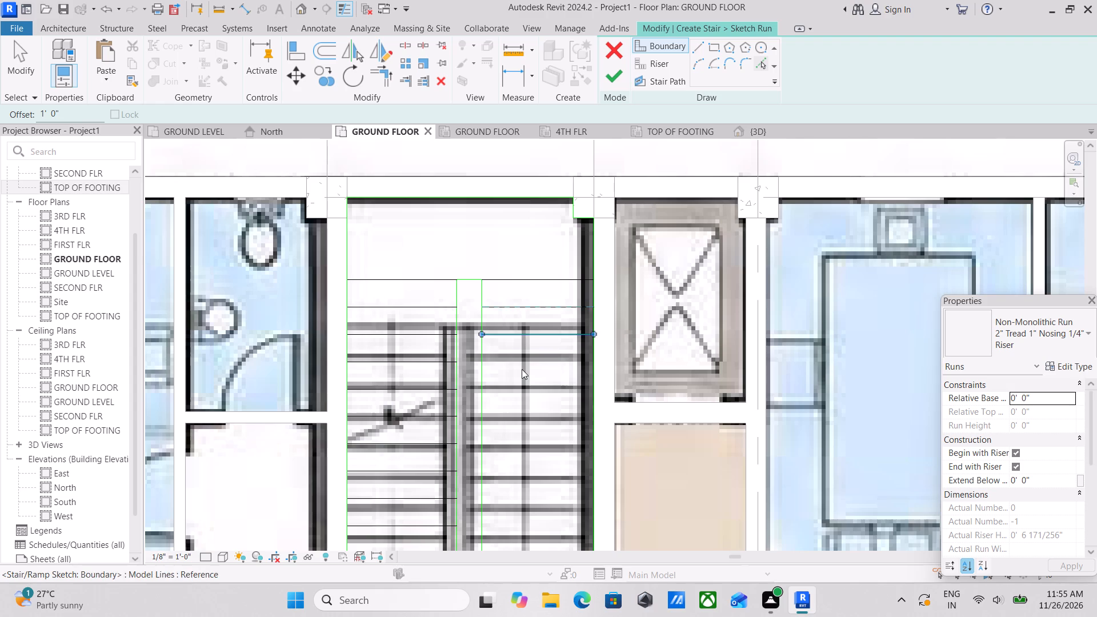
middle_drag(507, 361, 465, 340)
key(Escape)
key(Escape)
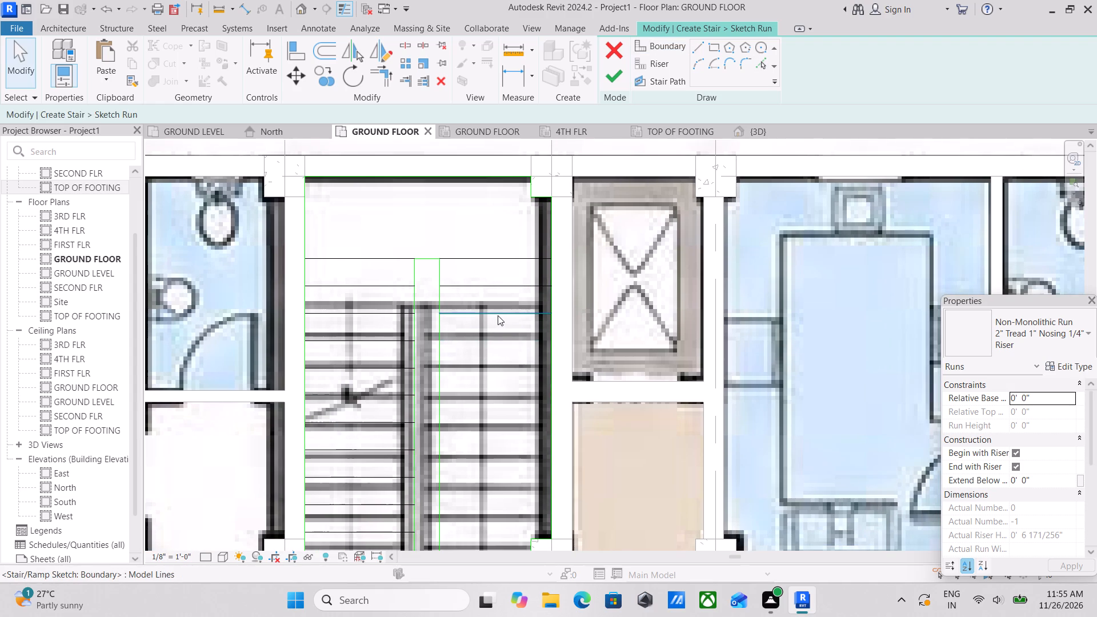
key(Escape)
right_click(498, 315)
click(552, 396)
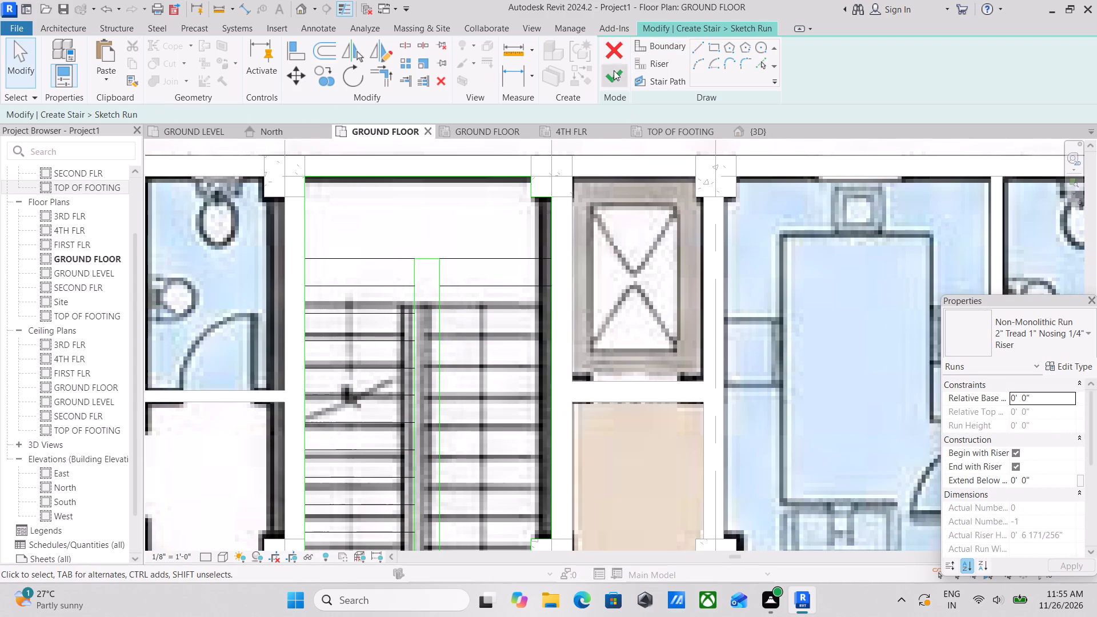
Add four more risers down the east flight with Pick Lines, each offset 1'-0" south of the previous one.
double_click(645, 63)
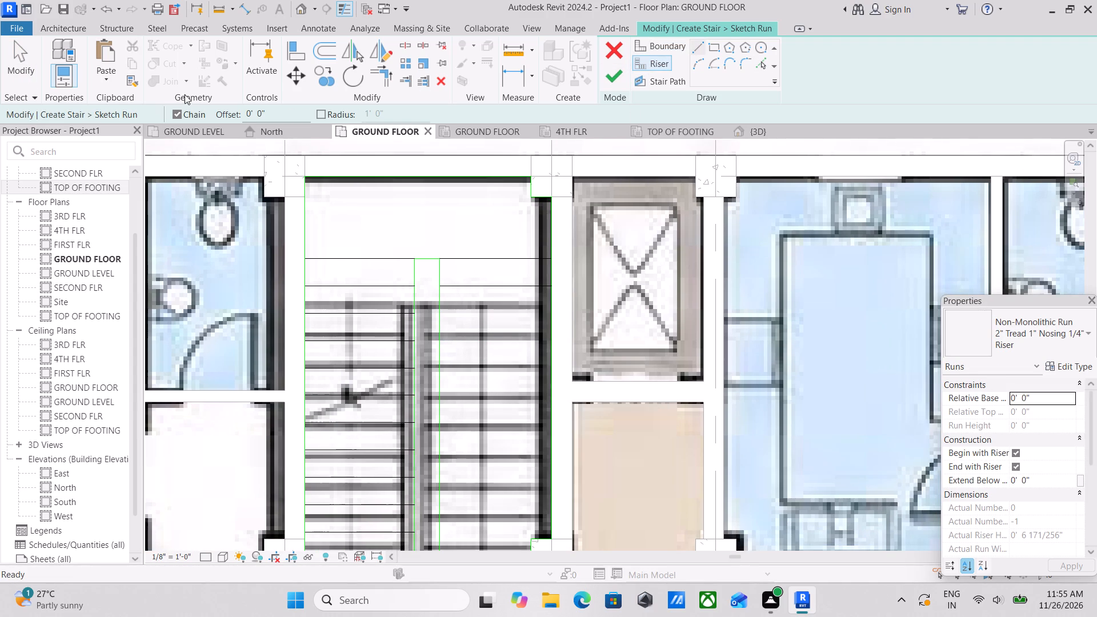
drag(274, 117, 192, 126)
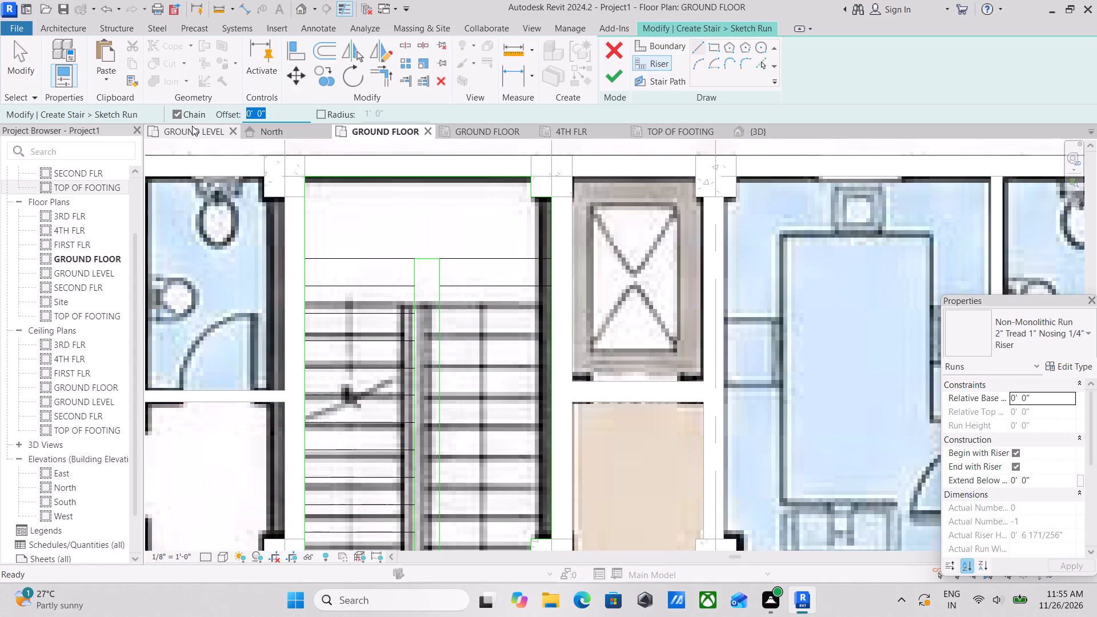
text(1')
key(Return)
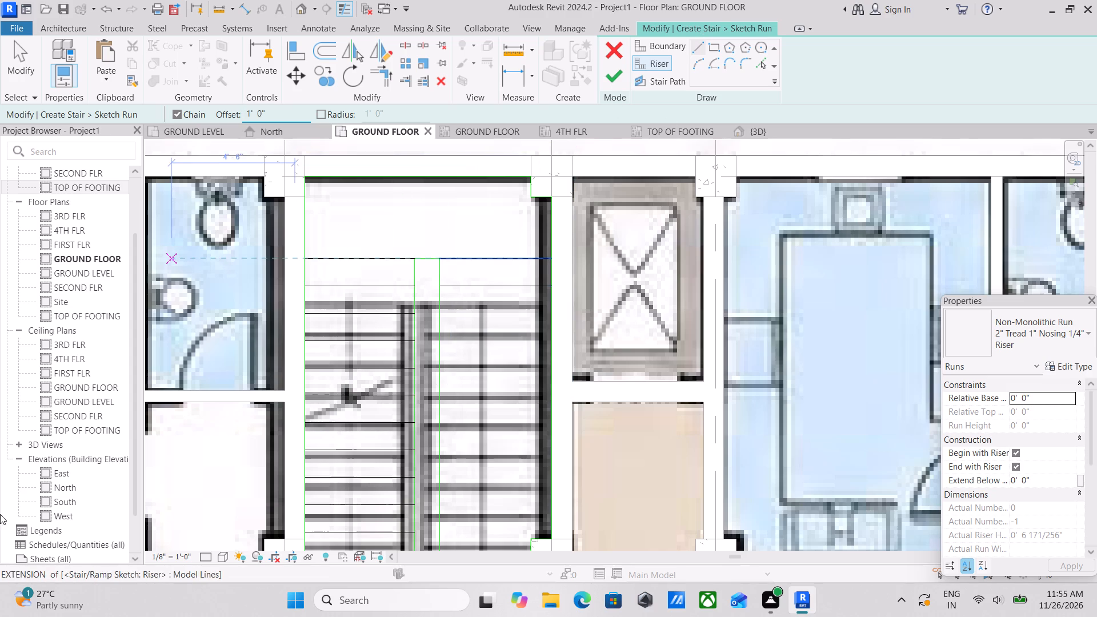
click(766, 67)
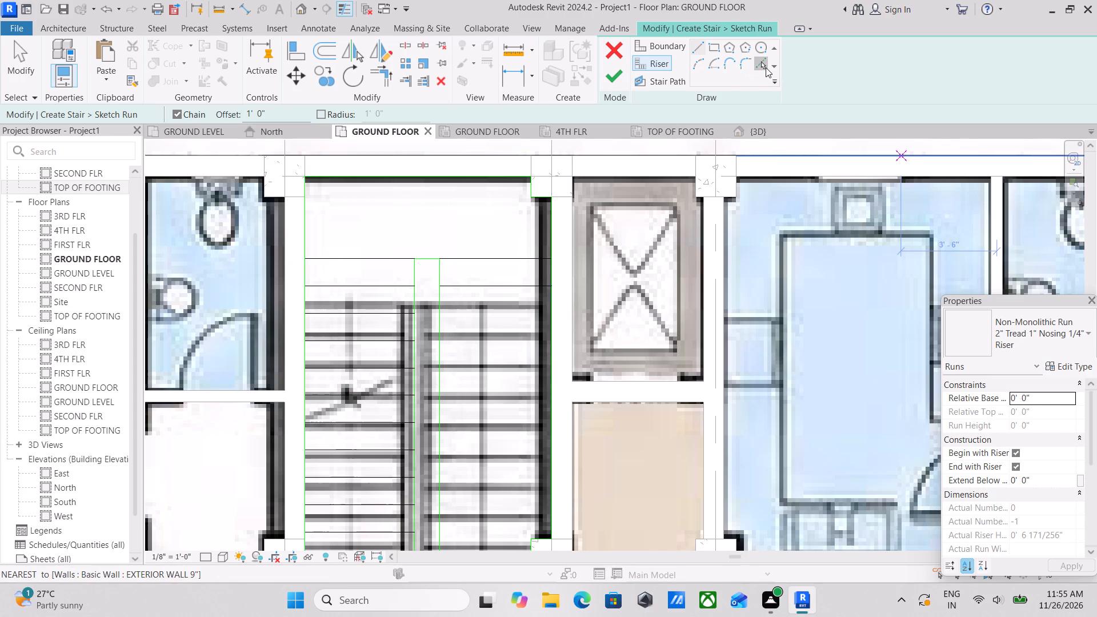
click(489, 287)
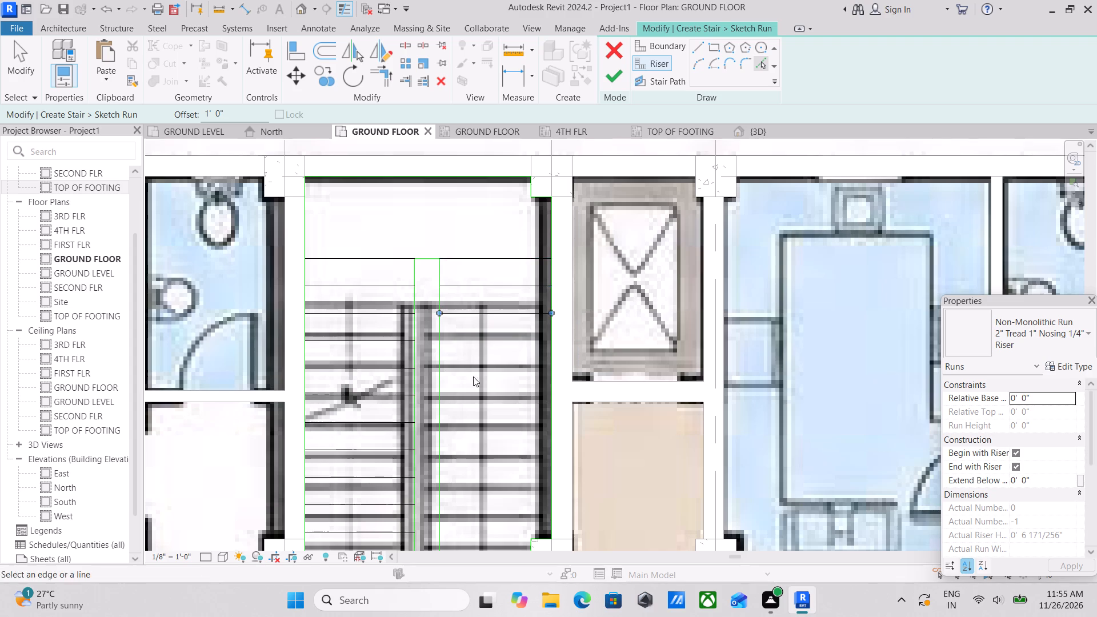
middle_drag(473, 376, 509, 278)
scroll(510, 277, down, 1)
middle_drag(510, 277, 520, 345)
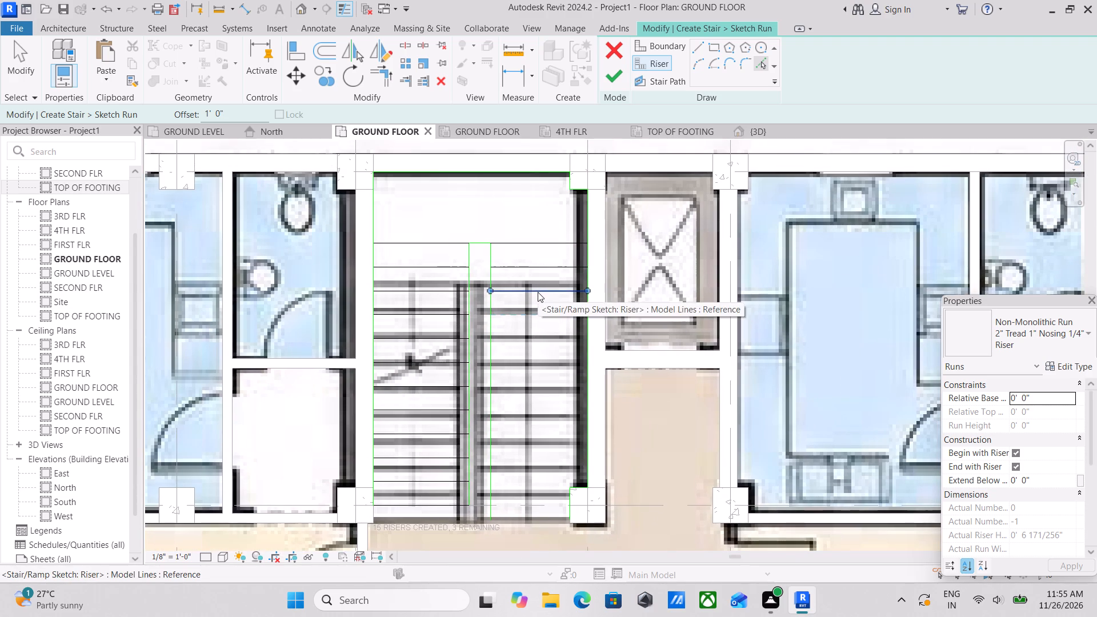
click(538, 292)
middle_drag(531, 324, 523, 286)
scroll(521, 314, down, 1)
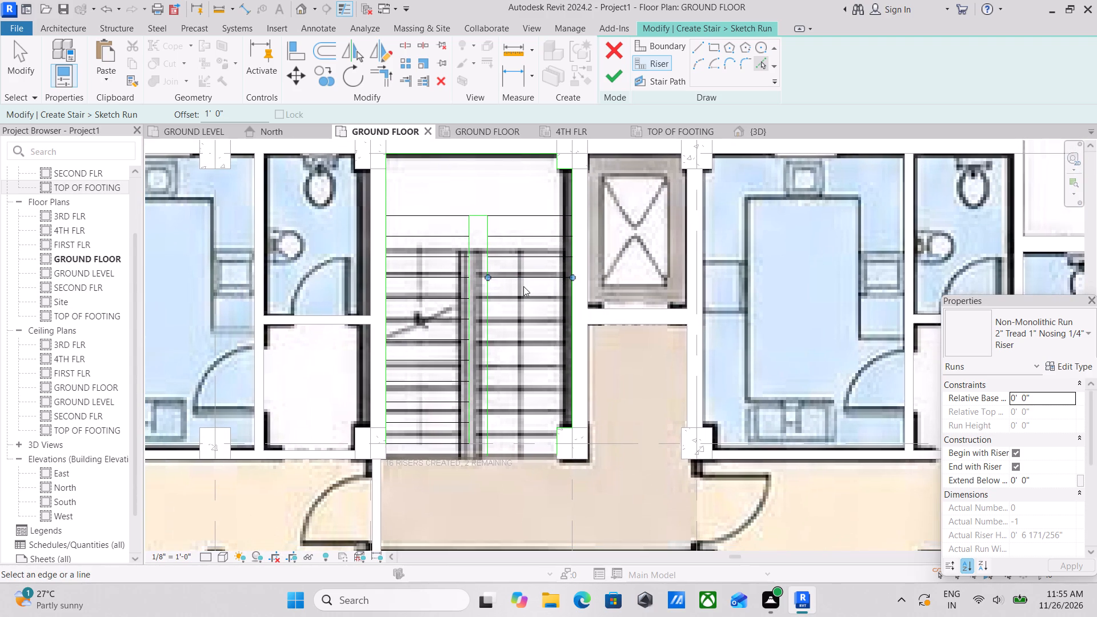
click(527, 278)
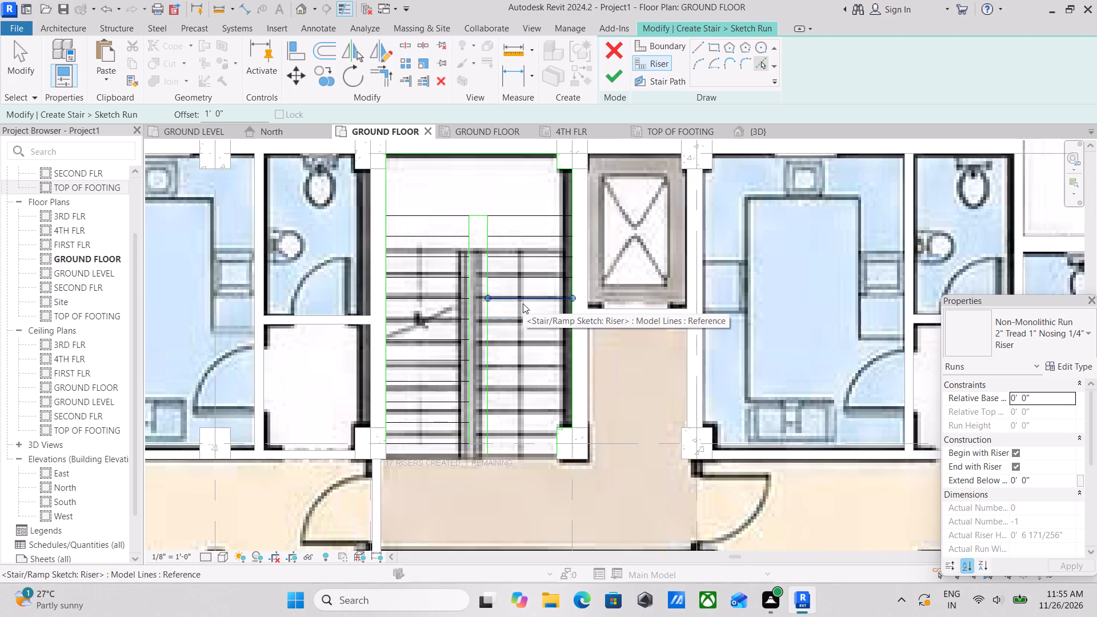
click(523, 303)
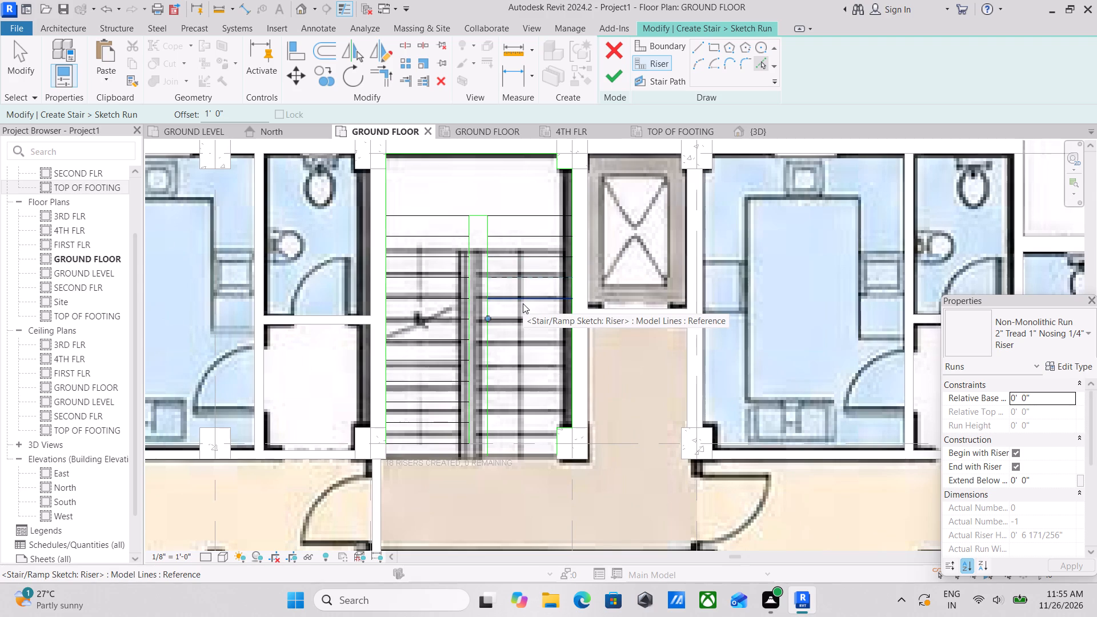
key(Escape)
key(Escape)
scroll(517, 393, up, 2)
key(Escape)
key(Escape)
Delete the short vertical boundary segment along the west face of the column at the east flight's lower end.
middle_drag(497, 403, 526, 334)
key(Escape)
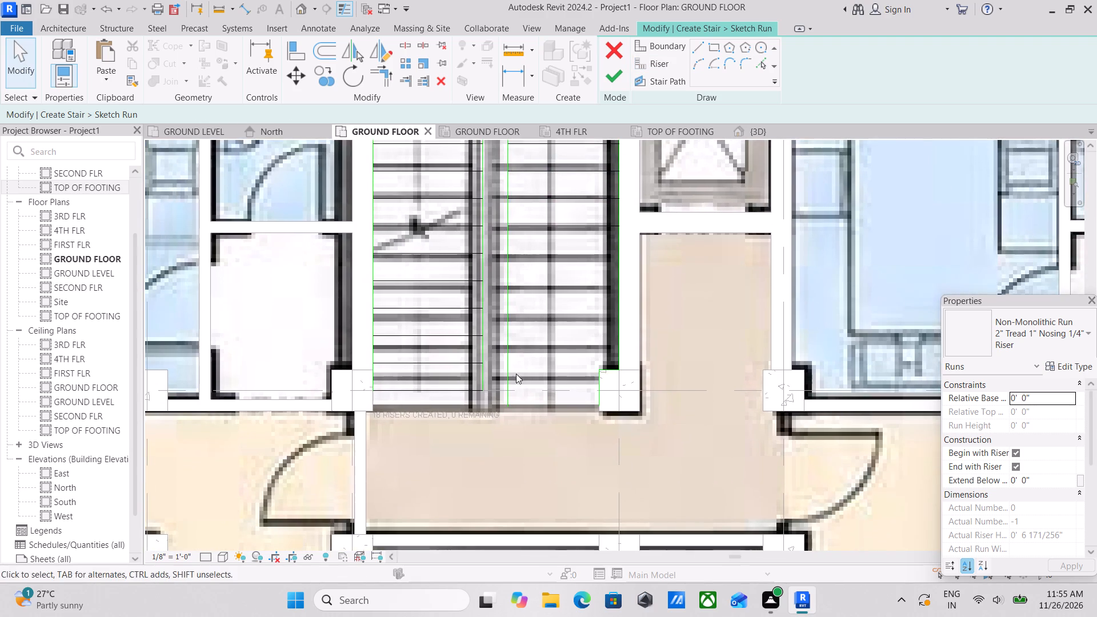
key(Escape)
scroll(515, 382, up, 2)
key(Escape)
key(Escape)
middle_drag(552, 316, 568, 357)
key(Escape)
key(Escape)
key(Escape)
key(Escape)
middle_drag(629, 332, 631, 336)
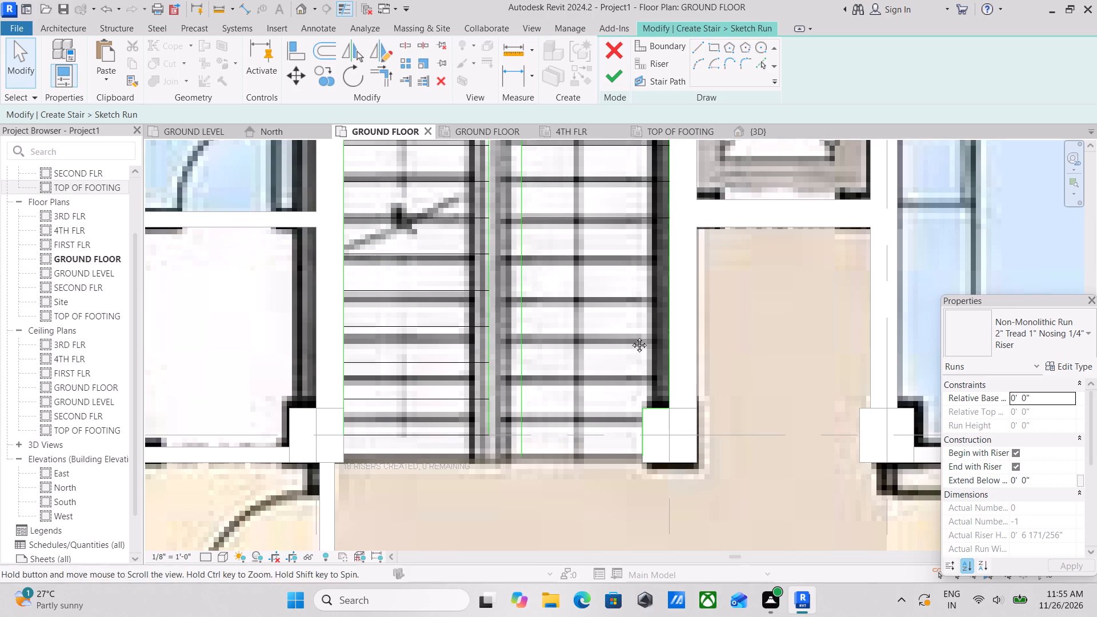
middle_drag(631, 336, 631, 338)
key(Escape)
key(Escape)
click(645, 429)
right_click(645, 429)
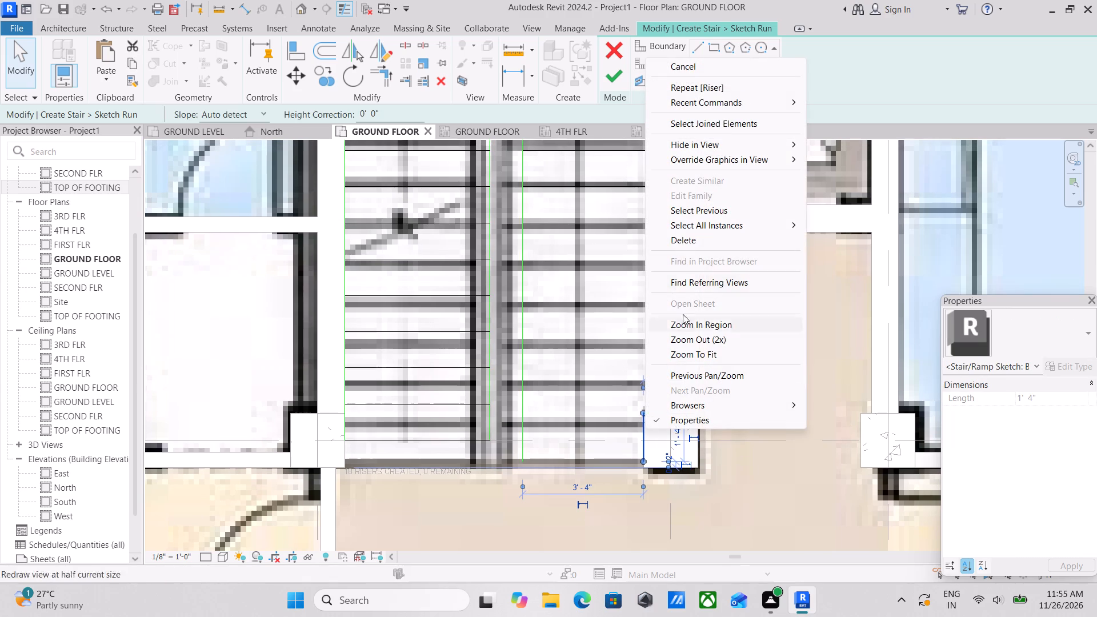
click(692, 245)
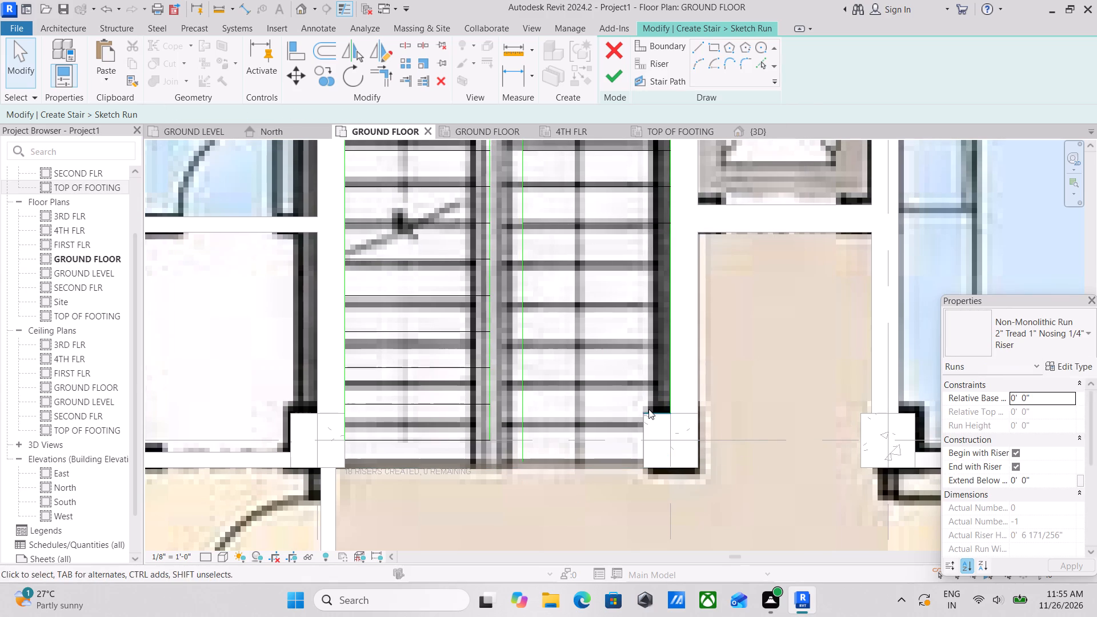
Delete the short 0'-9" horizontal boundary segment along the north face of the column at the east flight's lower end.
click(648, 409)
right_click(648, 409)
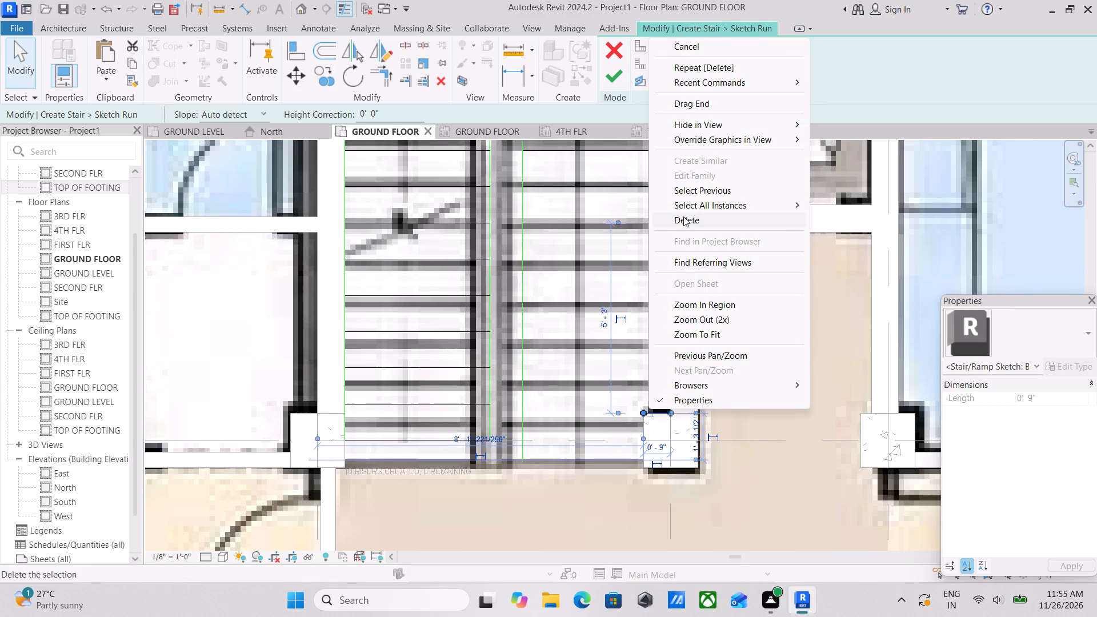
click(683, 217)
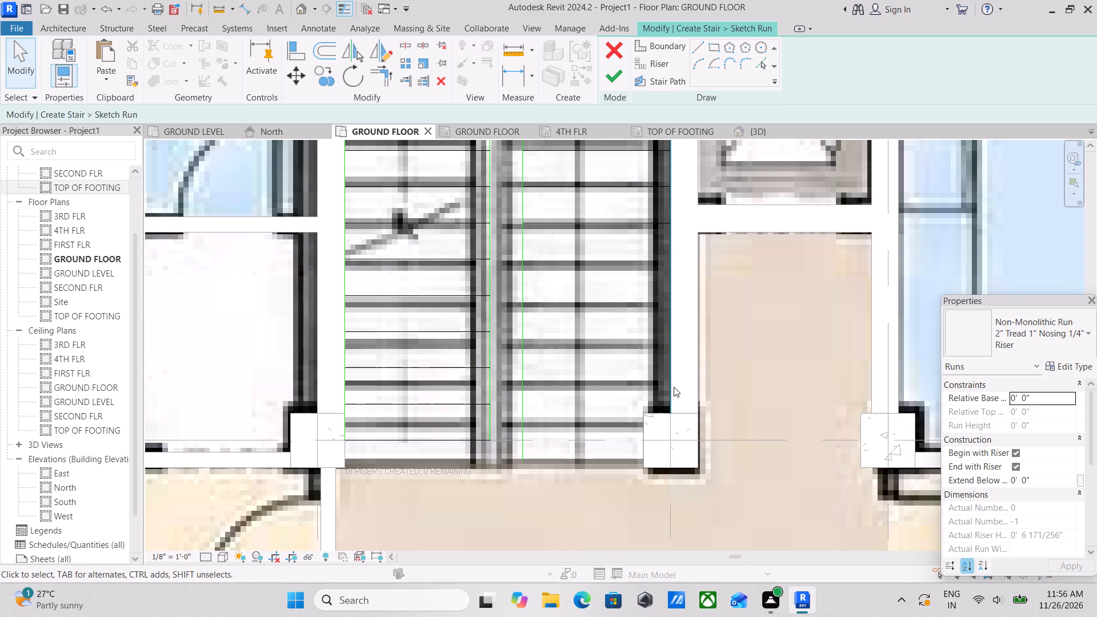
Shorten the east flight's outer and inner boundary lines to end at its lowest riser, making the inner line 5'-0" long.
click(671, 388)
middle_drag(658, 377, 658, 409)
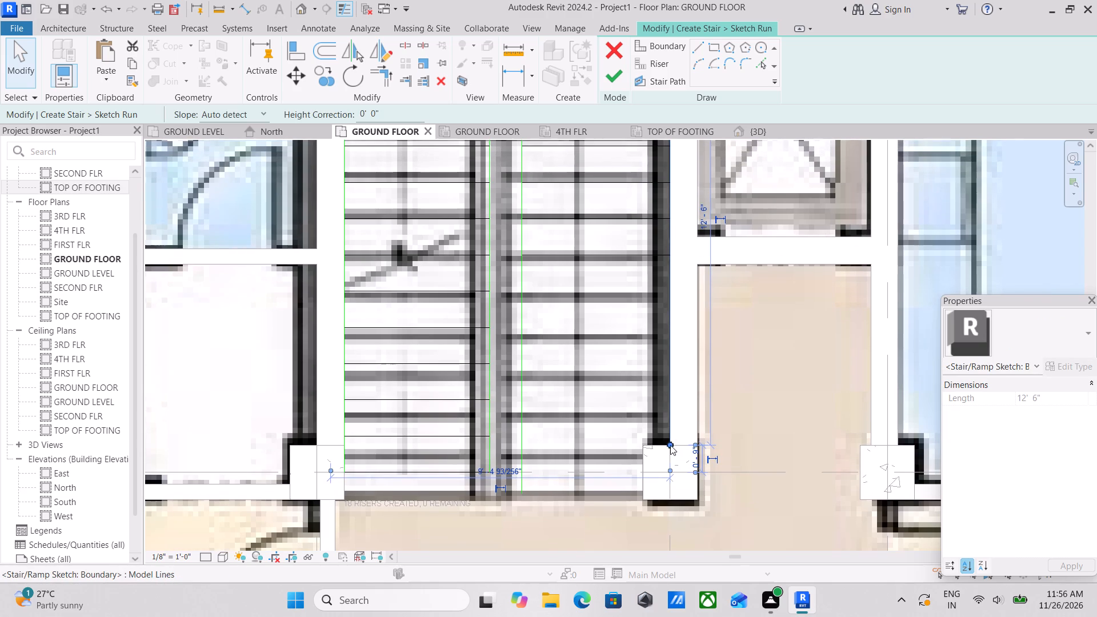
drag(670, 445, 667, 253)
scroll(667, 253, down, 2)
middle_drag(638, 277, 667, 347)
click(582, 413)
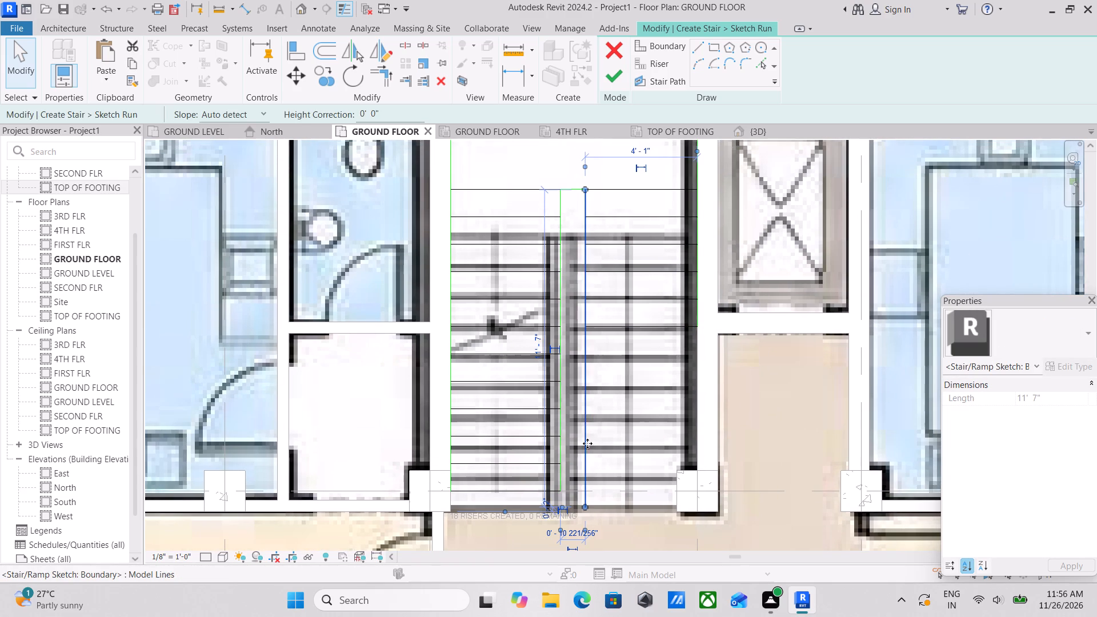
drag(588, 506, 577, 360)
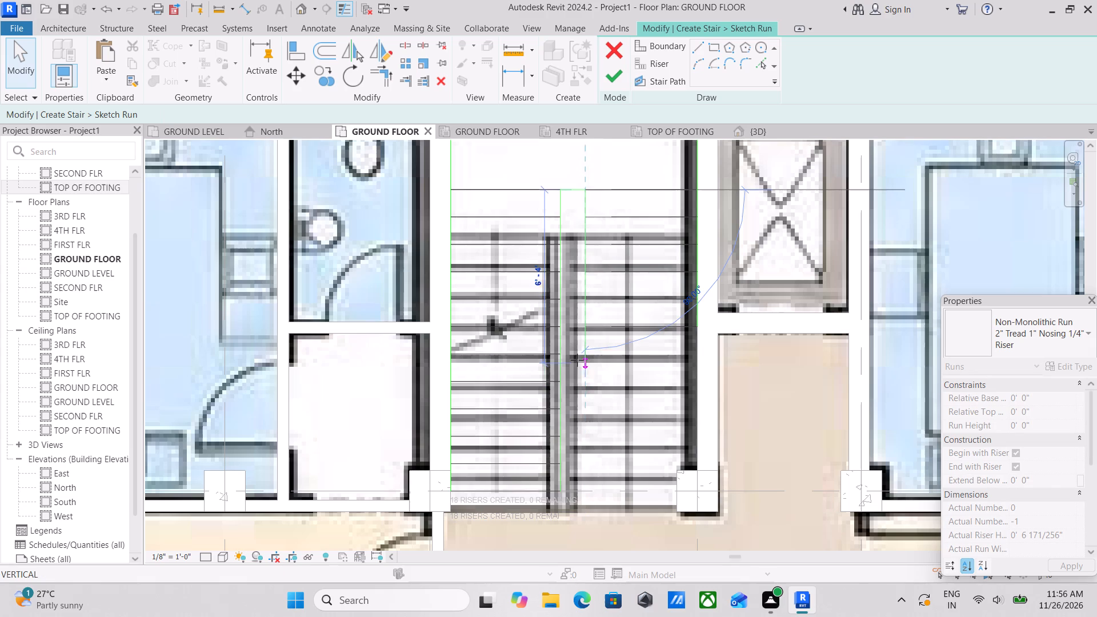
drag(577, 360, 581, 320)
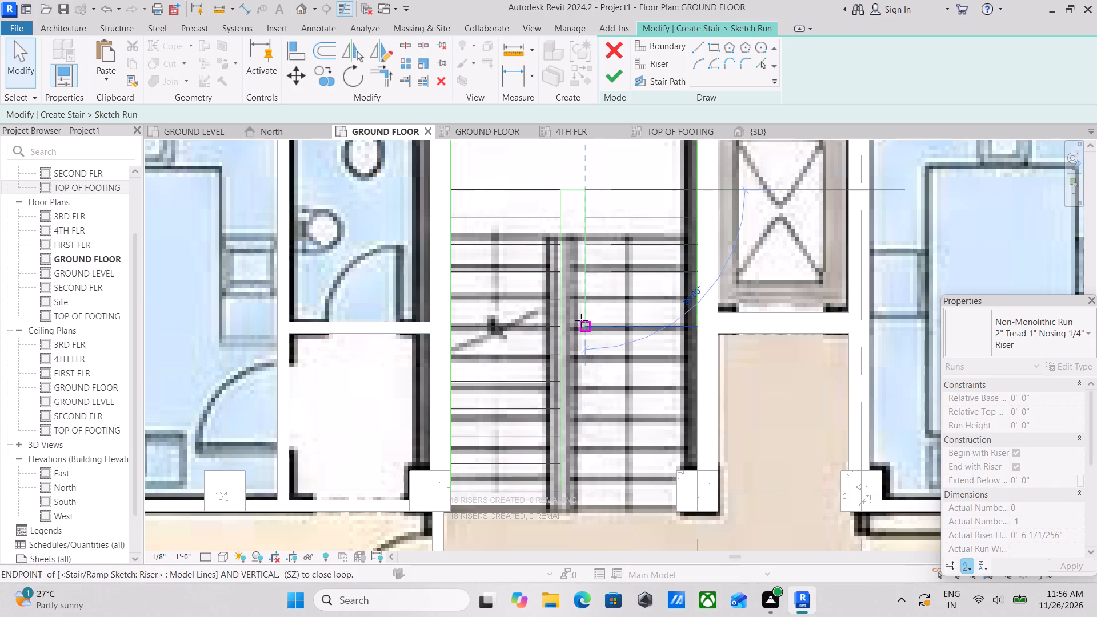
drag(581, 320, 587, 327)
scroll(587, 327, down, 2)
scroll(598, 277, up, 1)
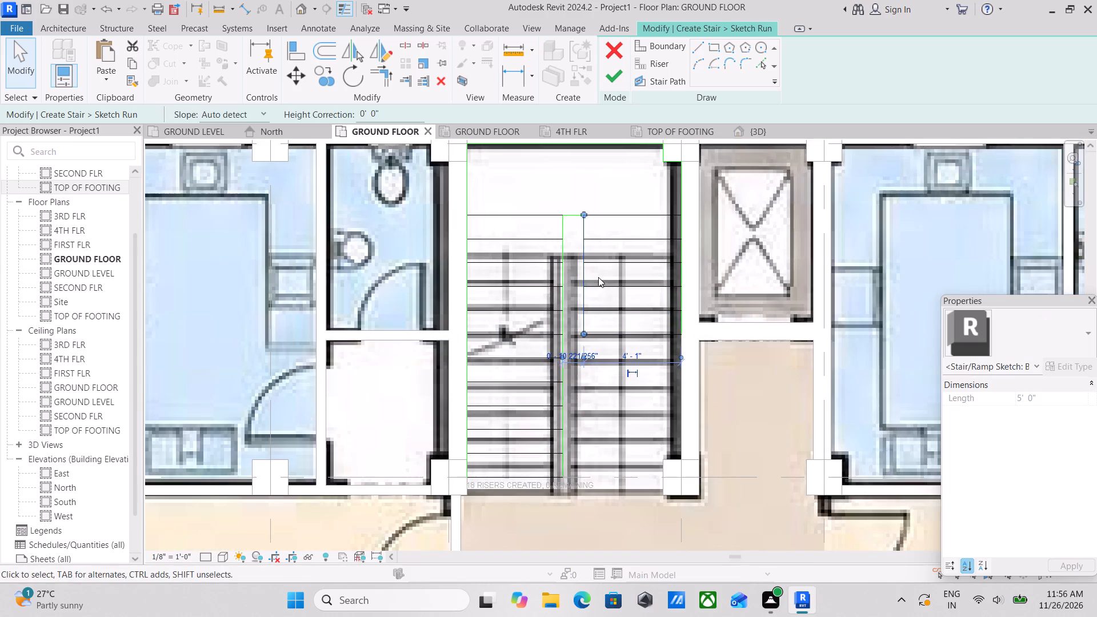
scroll(607, 359, up, 3)
key(Escape)
key(Escape)
Draw the stair path from the west flight's lowest riser midpoint to the landing, 4'-9" east across it, and down to the east flight's lowest riser.
middle_drag(631, 300, 630, 356)
scroll(632, 329, up, 1)
scroll(619, 285, down, 2)
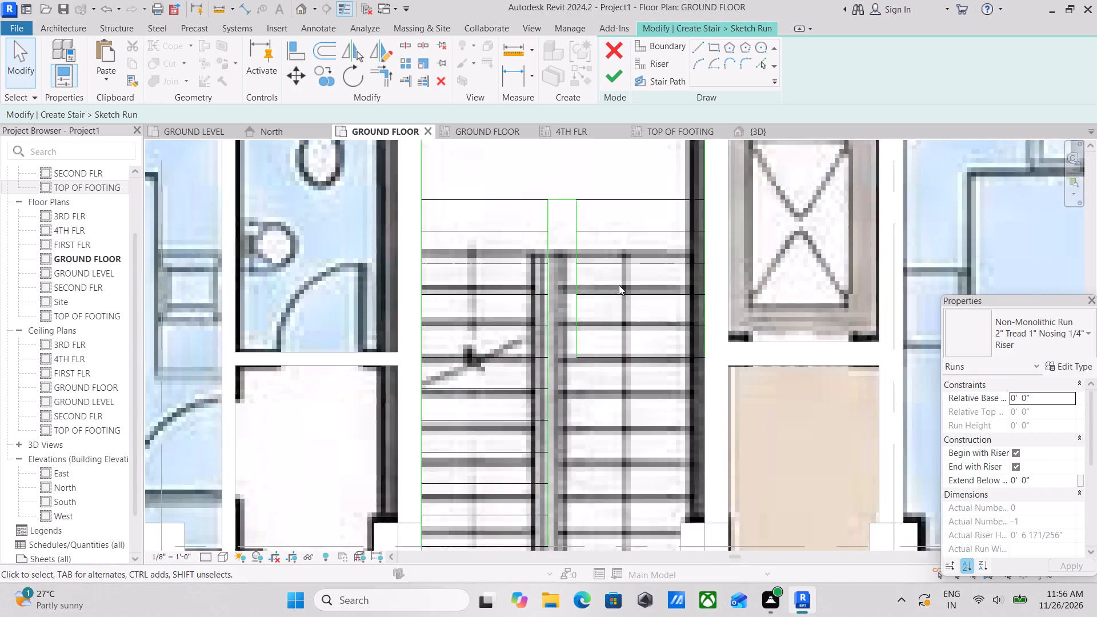
scroll(619, 285, down, 1)
middle_drag(536, 346, 547, 295)
scroll(536, 475, up, 2)
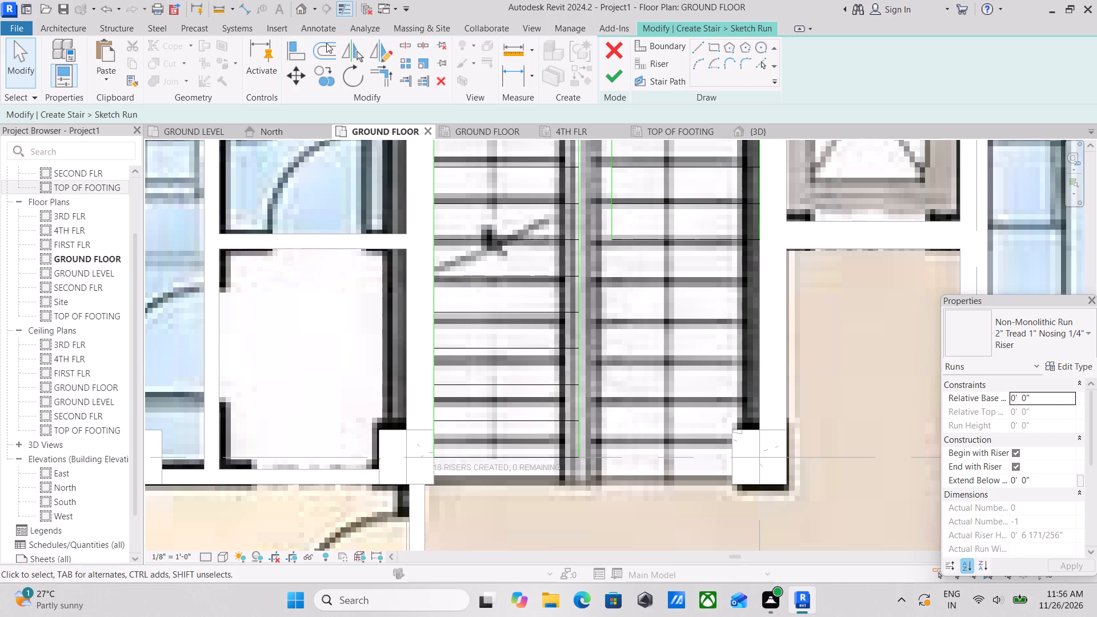
click(655, 82)
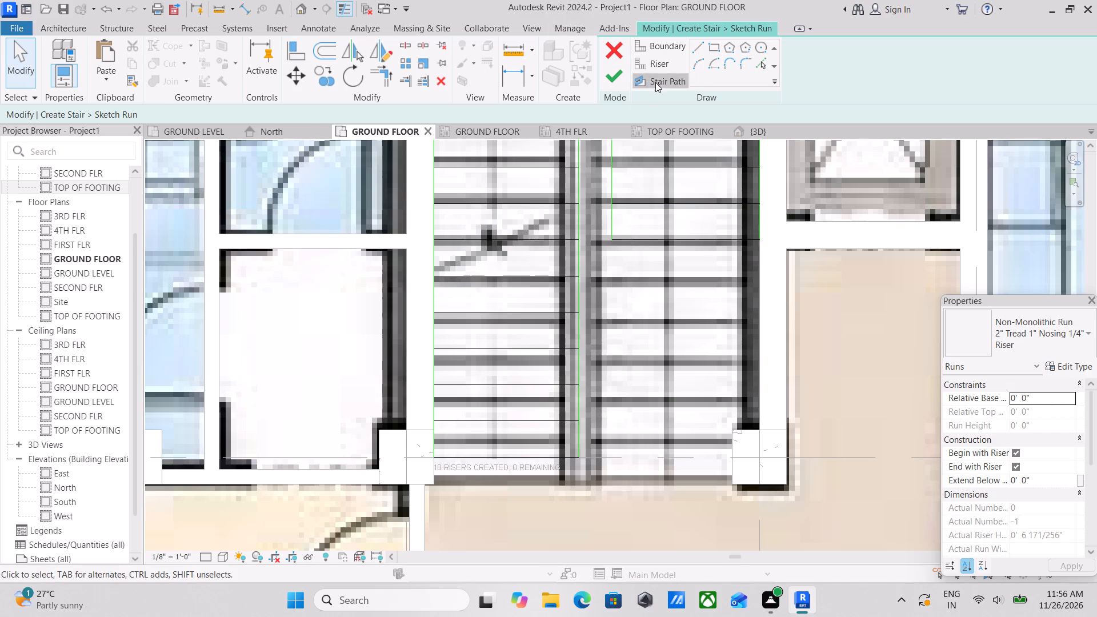
click(503, 454)
middle_drag(501, 233, 509, 374)
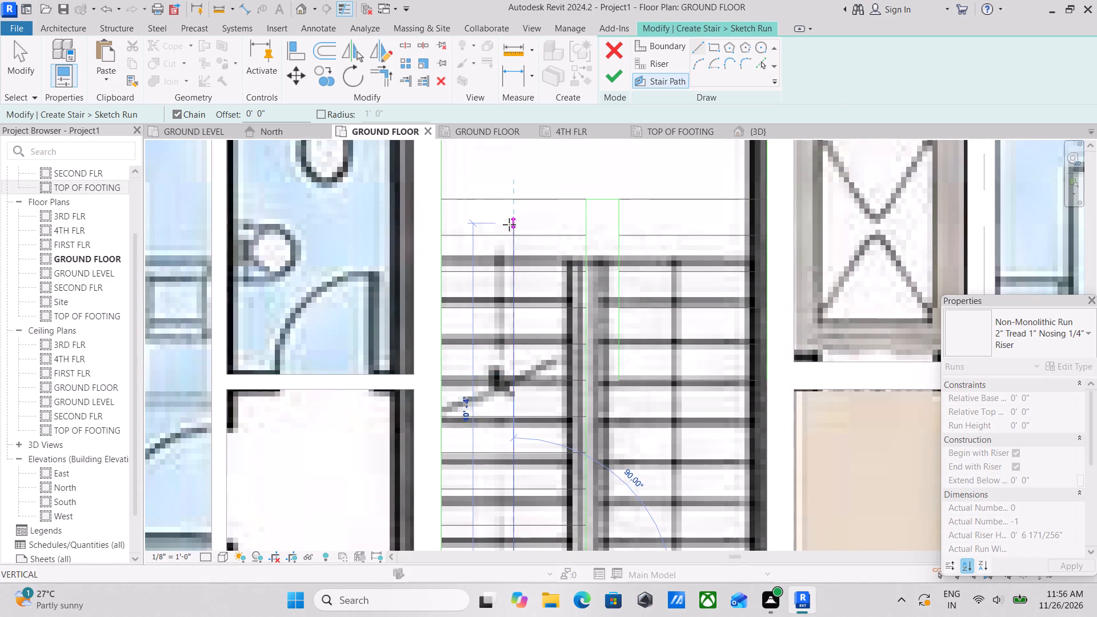
middle_drag(513, 247, 510, 337)
click(513, 239)
middle_drag(618, 233, 586, 233)
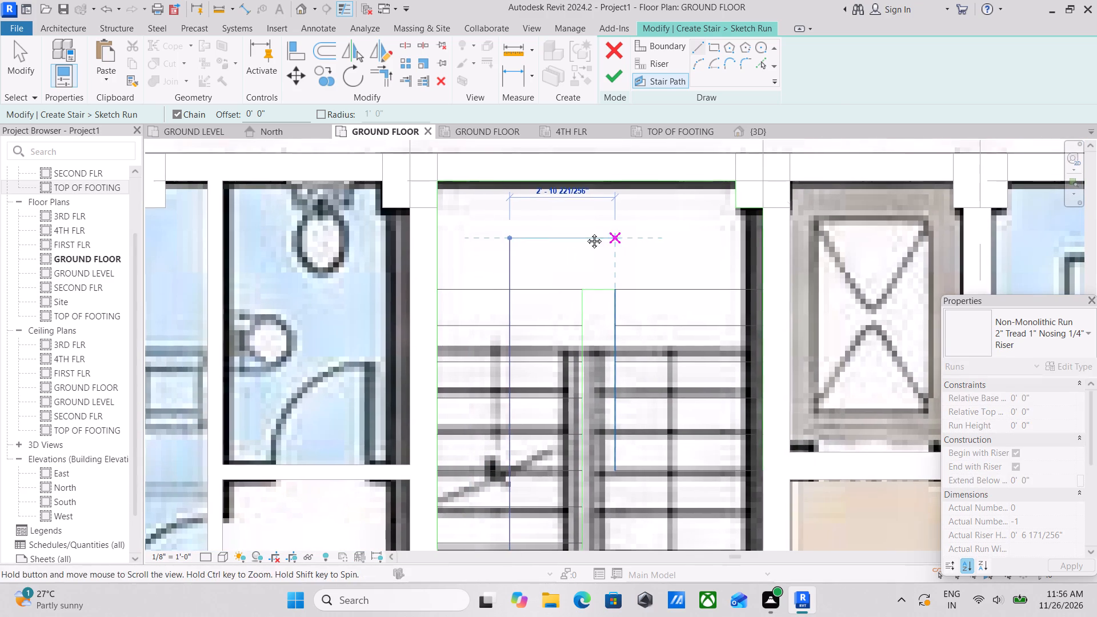
middle_drag(586, 233, 526, 236)
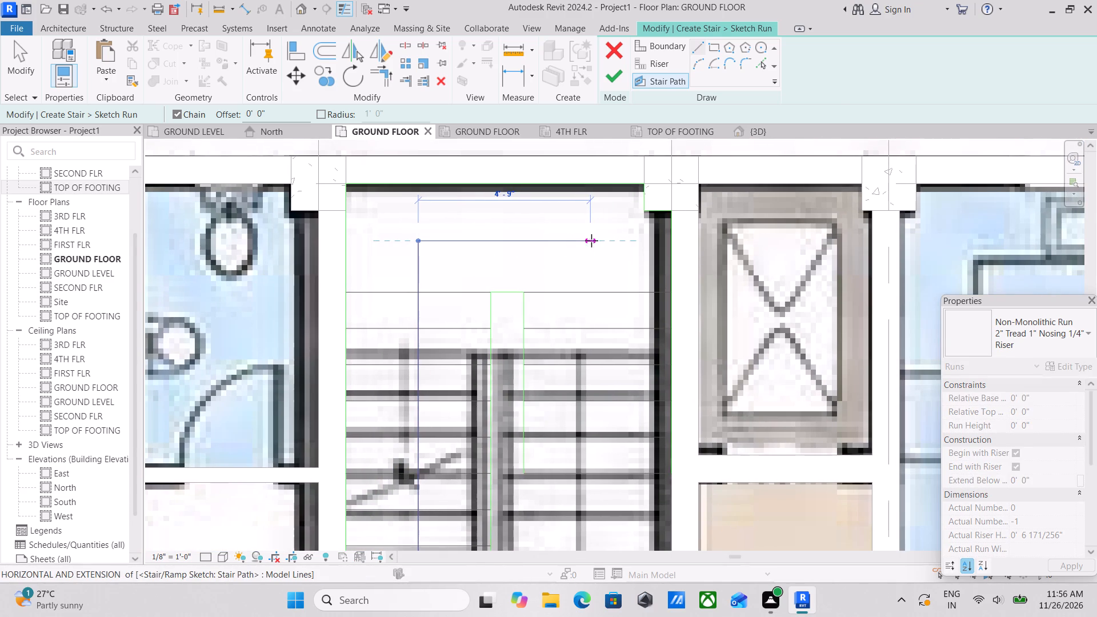
click(591, 241)
middle_drag(590, 368, 579, 227)
middle_drag(576, 349, 560, 254)
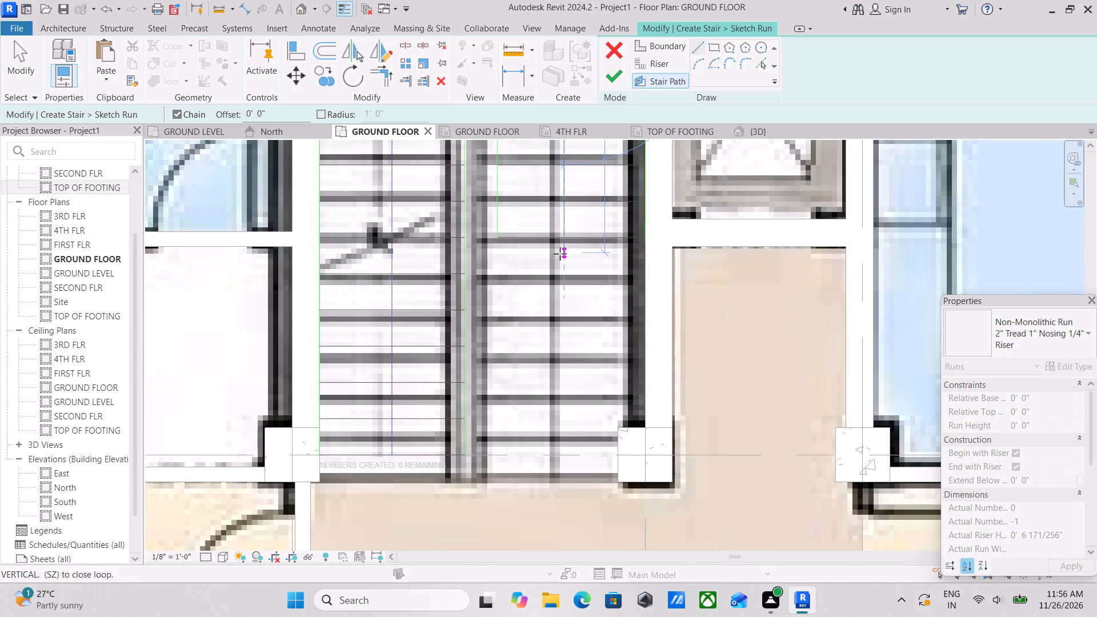
click(558, 239)
key(Escape)
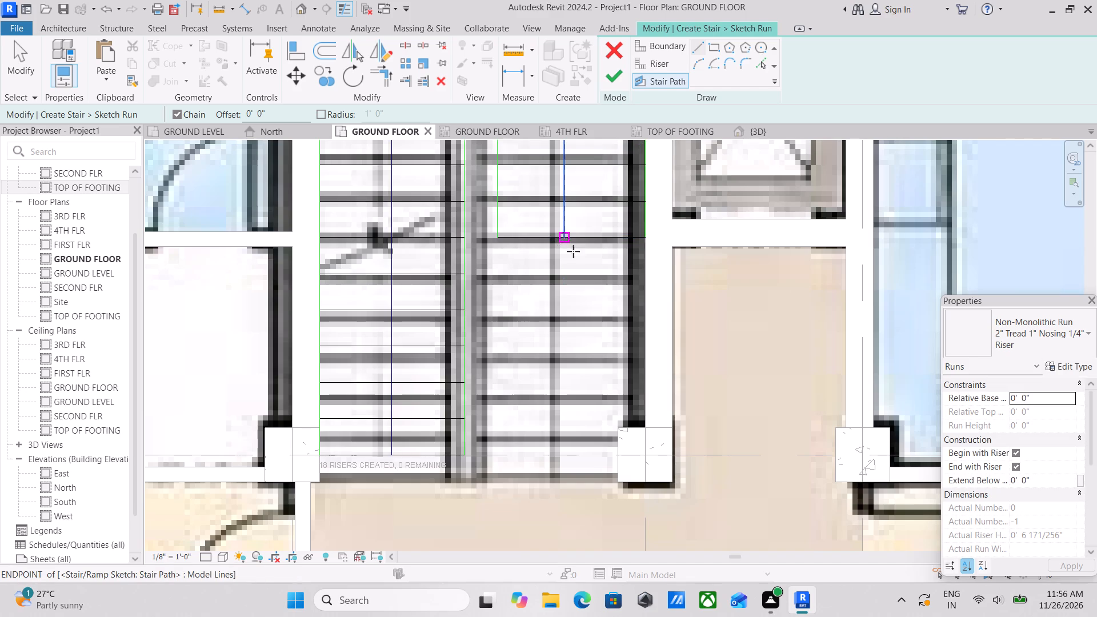
scroll(495, 312, down, 1)
middle_drag(495, 313, 494, 393)
key(Escape)
key(Escape)
middle_drag(548, 193, 548, 238)
key(Escape)
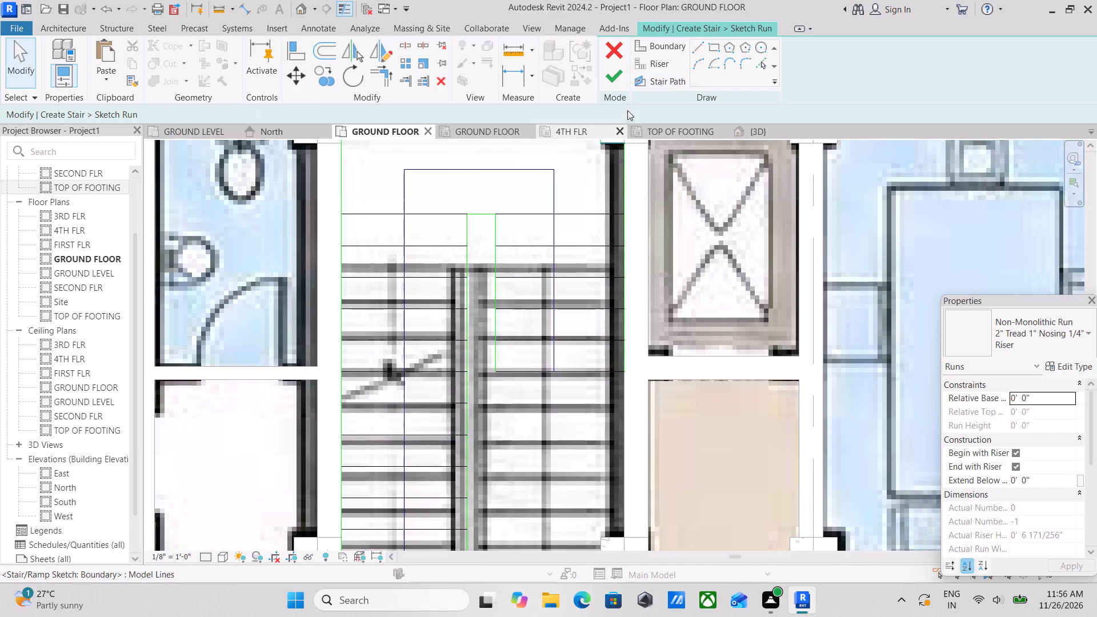
Finish the run sketch and the stair, and dismiss the save reminder without saving.
click(619, 82)
scroll(476, 349, down, 4)
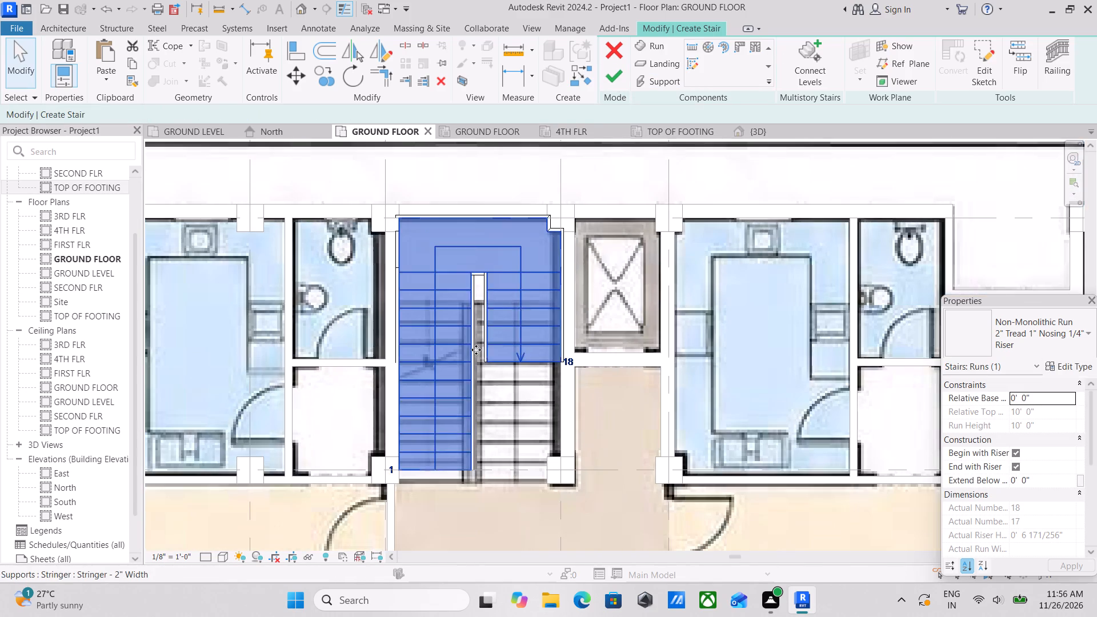
scroll(478, 360, down, 1)
middle_drag(478, 360, 501, 401)
scroll(423, 298, up, 8)
scroll(418, 290, down, 2)
click(621, 66)
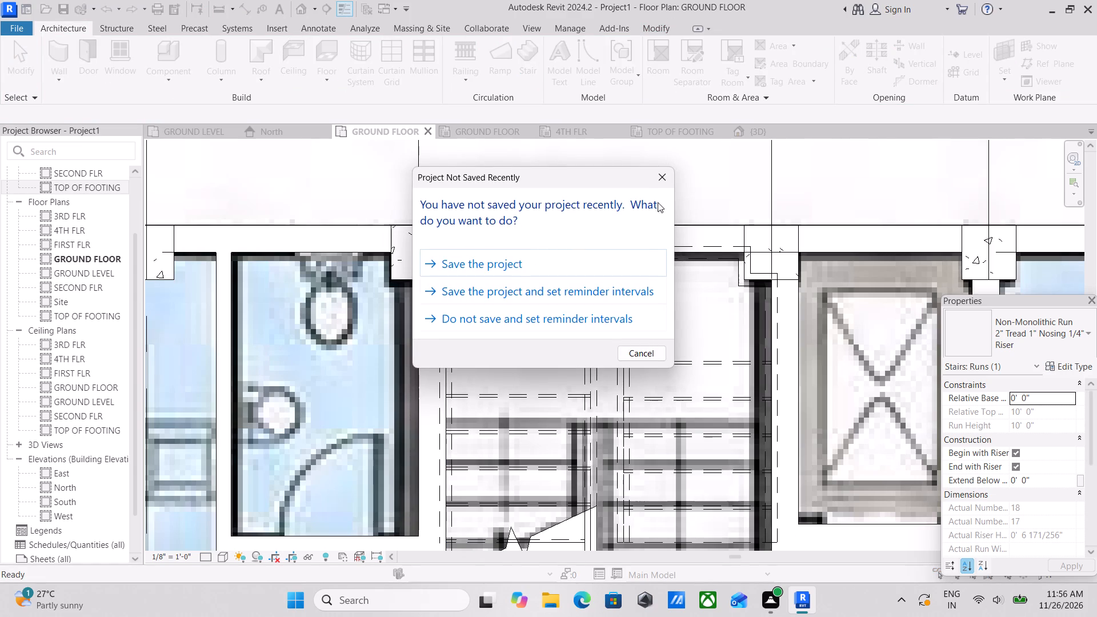
click(668, 182)
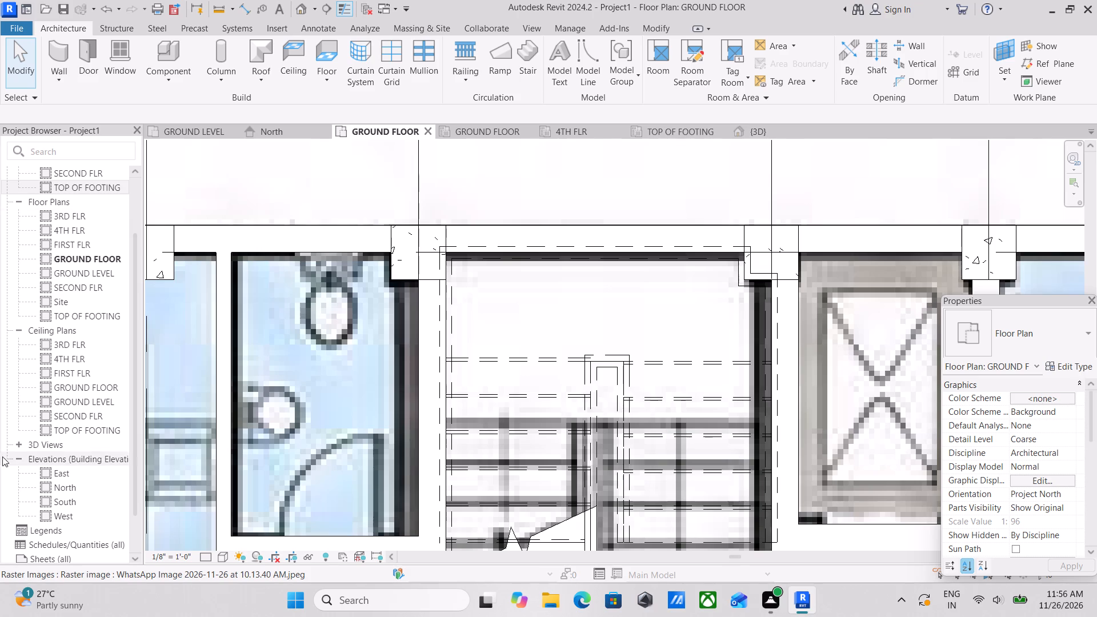
Examine the finished staircase and its railings in the 3D view from the back of the building.
click(762, 132)
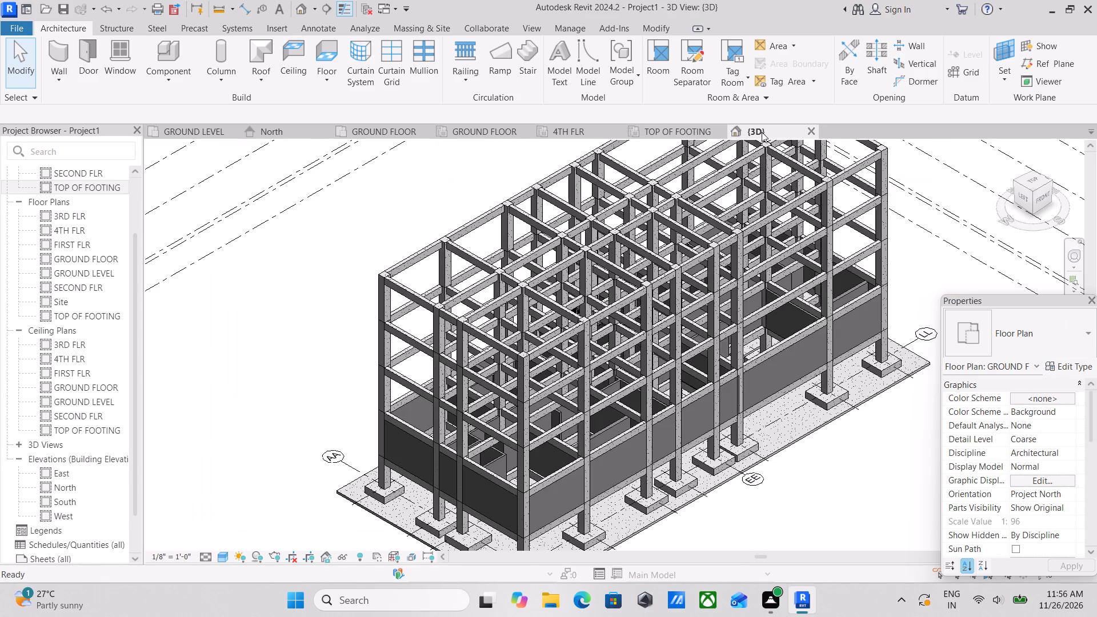
scroll(638, 496, up, 3)
scroll(627, 496, down, 4)
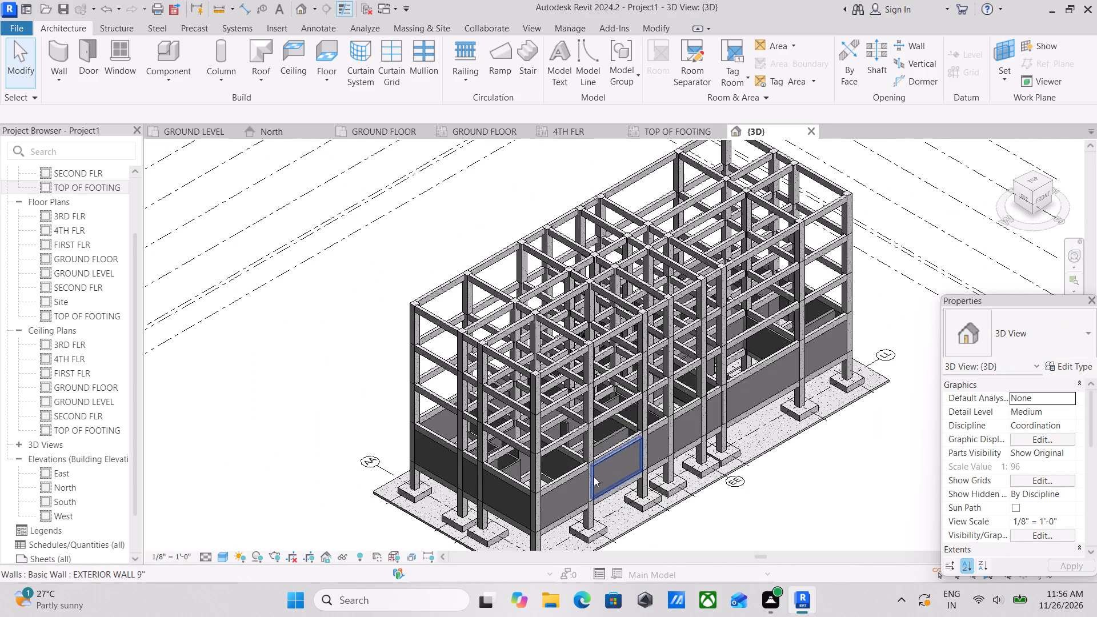
shift+middle_drag(594, 476, 773, 430)
shift+middle_drag(728, 419, 821, 406)
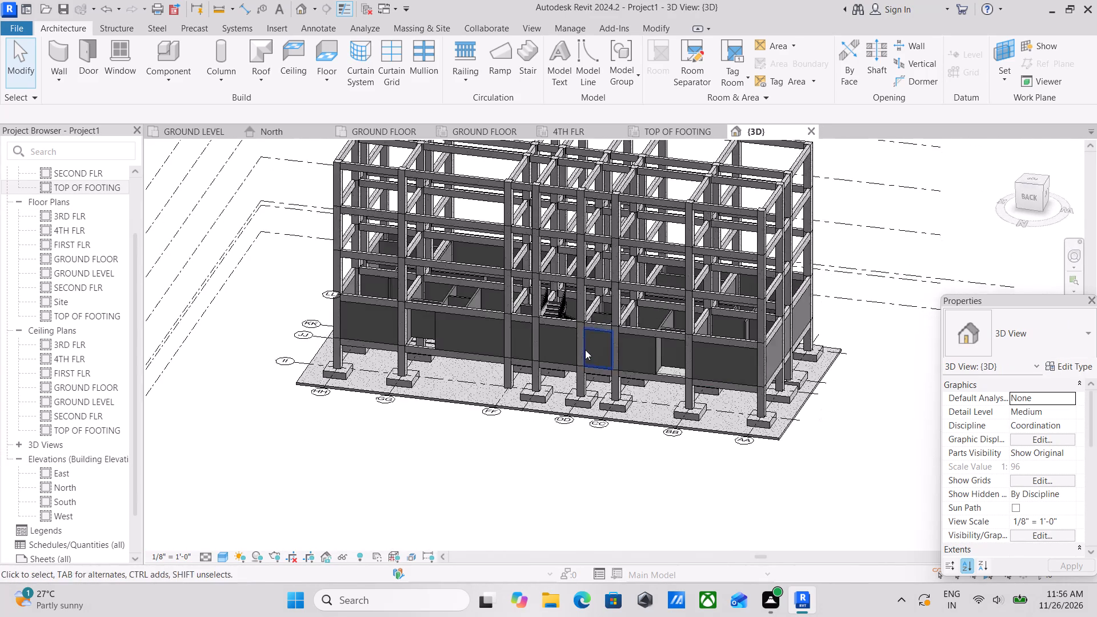
scroll(585, 348, up, 5)
shift+middle_drag(535, 262, 598, 354)
middle_drag(507, 257, 590, 356)
shift+middle_drag(616, 314, 628, 305)
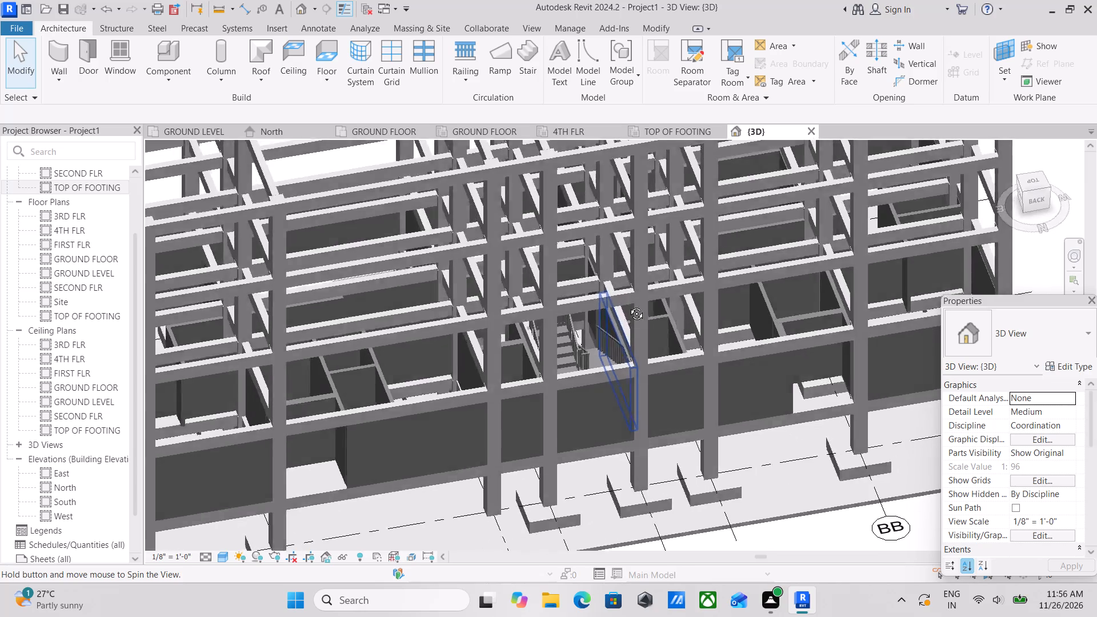
shift+middle_drag(628, 305, 656, 317)
scroll(654, 328, up, 8)
middle_click(596, 365)
middle_drag(555, 357, 534, 364)
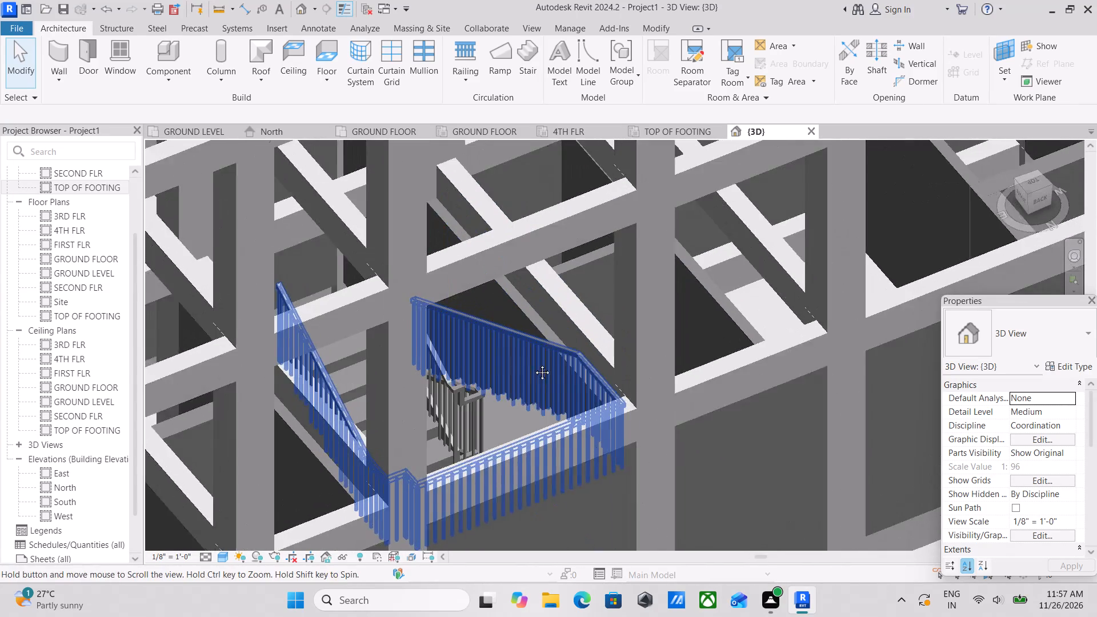
middle_drag(534, 364, 517, 379)
shift+middle_drag(524, 402, 450, 446)
scroll(450, 444, up, 1)
middle_drag(586, 383, 507, 425)
shift+middle_drag(541, 400, 486, 386)
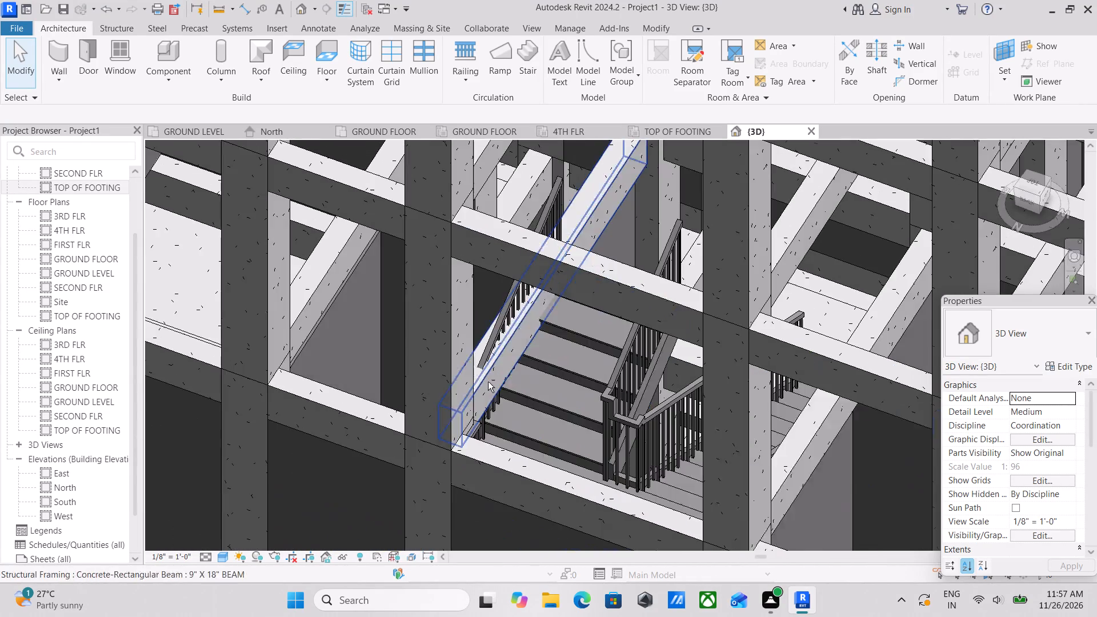
scroll(548, 418, up, 3)
scroll(538, 303, up, 2)
shift+scroll(538, 302, down, 2)
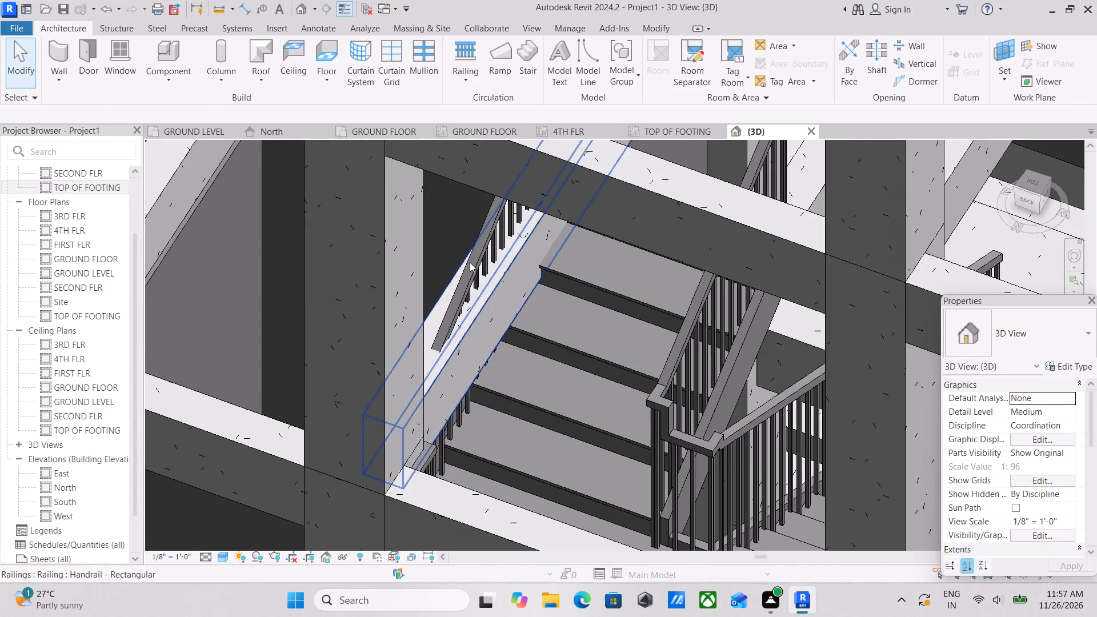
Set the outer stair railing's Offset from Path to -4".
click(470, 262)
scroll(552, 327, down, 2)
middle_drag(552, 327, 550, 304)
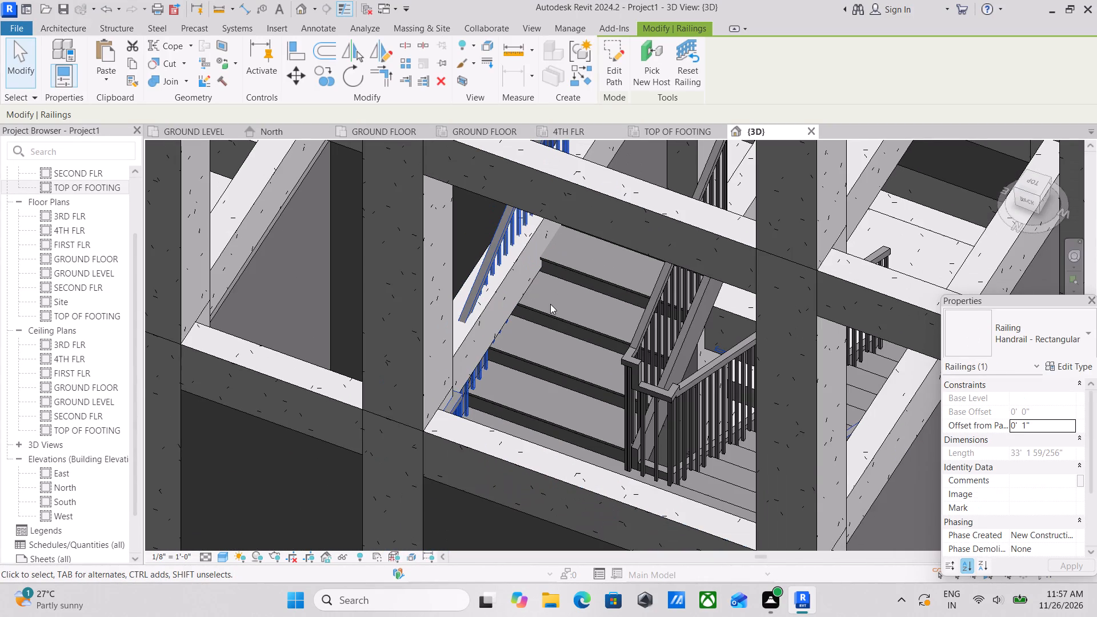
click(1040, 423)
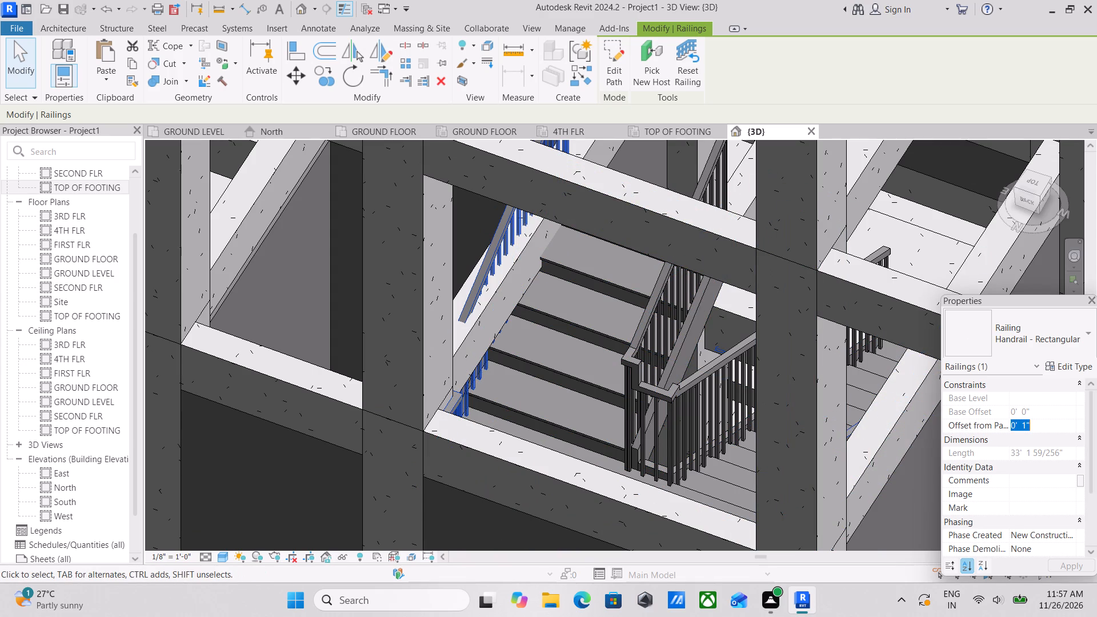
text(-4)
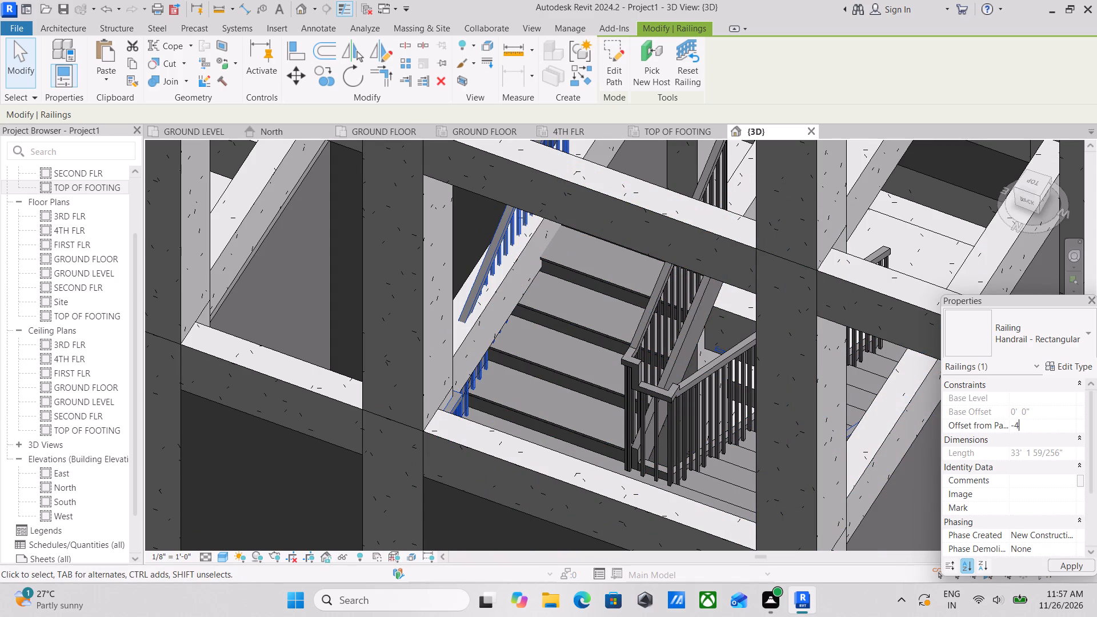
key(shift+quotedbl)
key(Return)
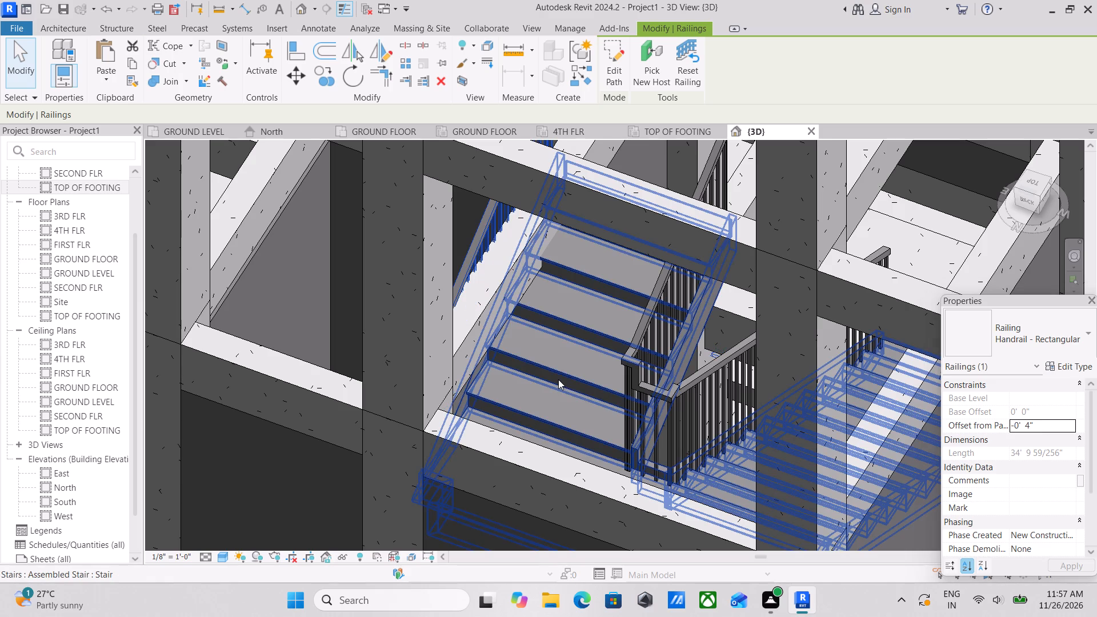
Set the outer stair railing's Offset from Path to 6" and inspect its position on the treads.
scroll(591, 366, down, 1)
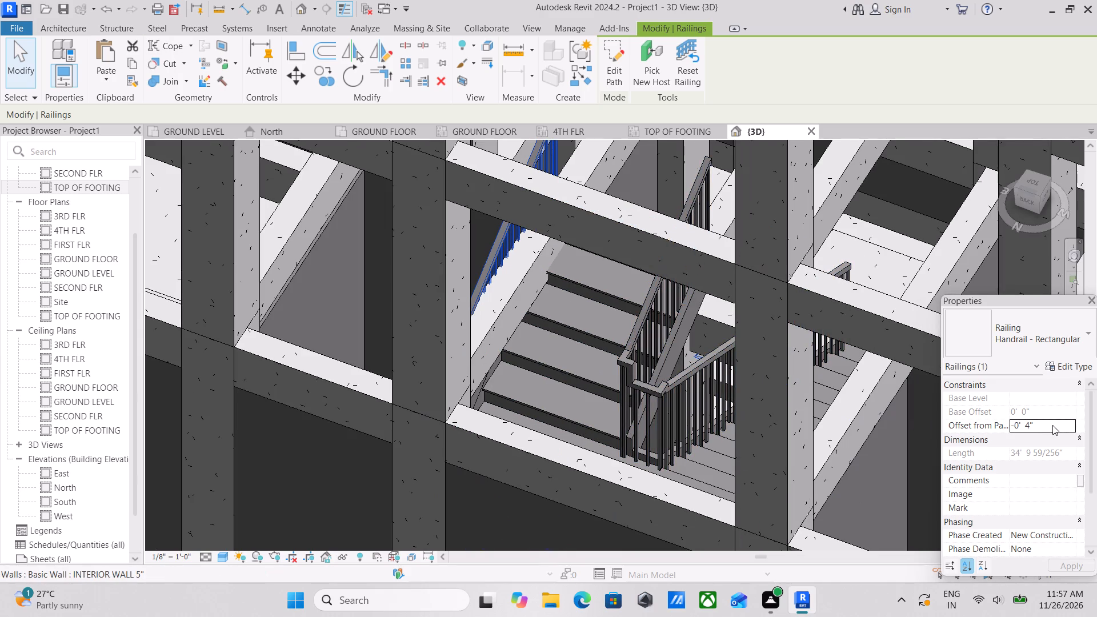
click(1052, 425)
key(6)
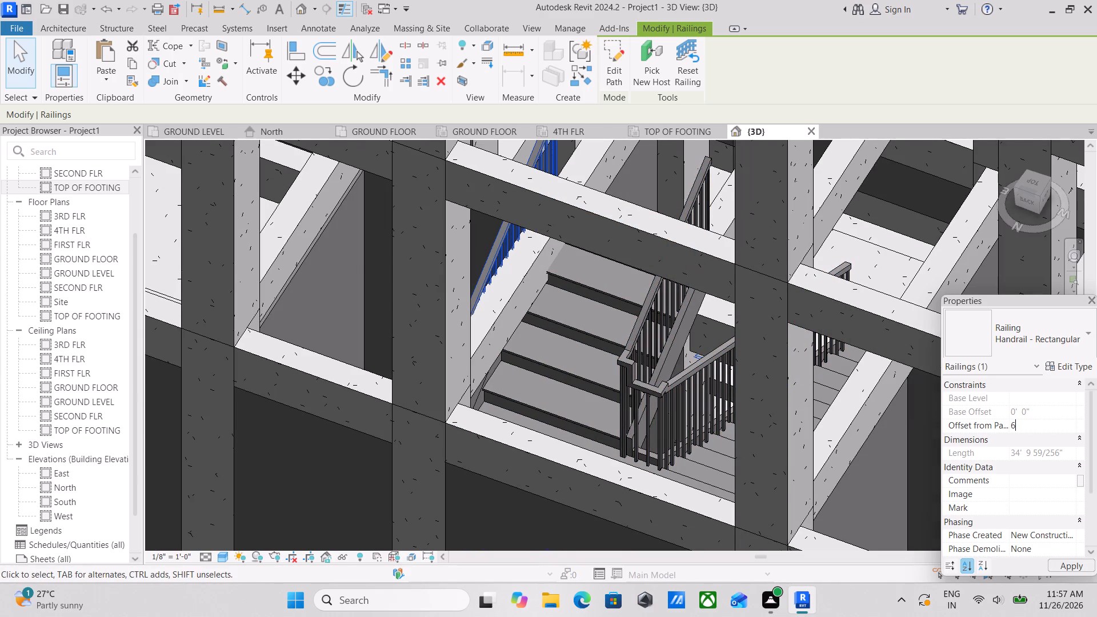
key(shift+quotedbl)
key(Return)
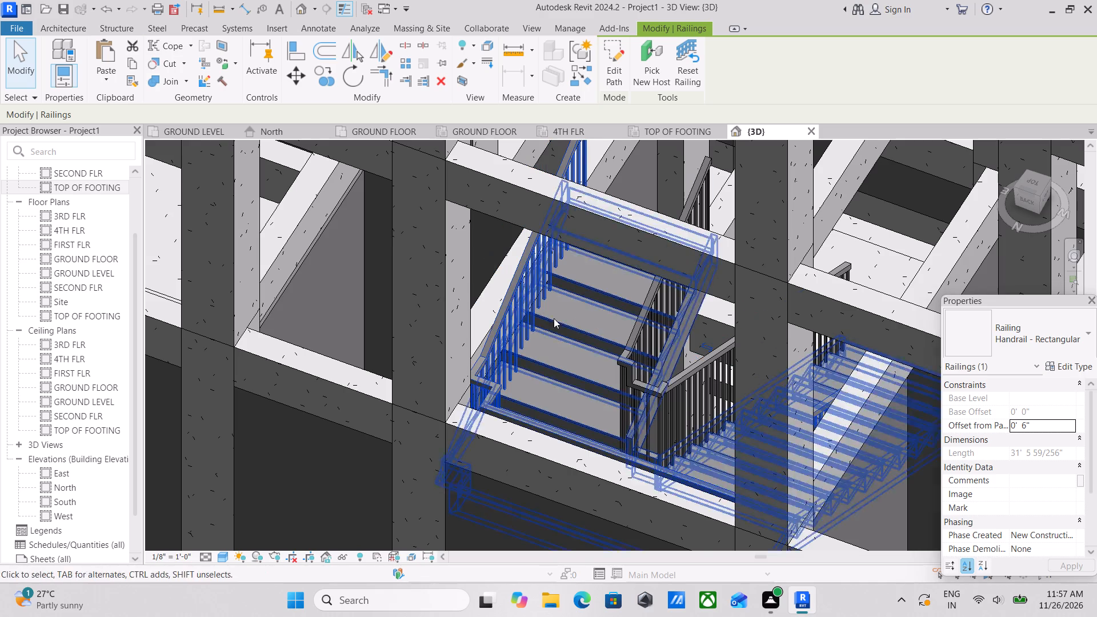
scroll(494, 334, up, 2)
middle_drag(571, 353, 699, 370)
scroll(658, 375, down, 3)
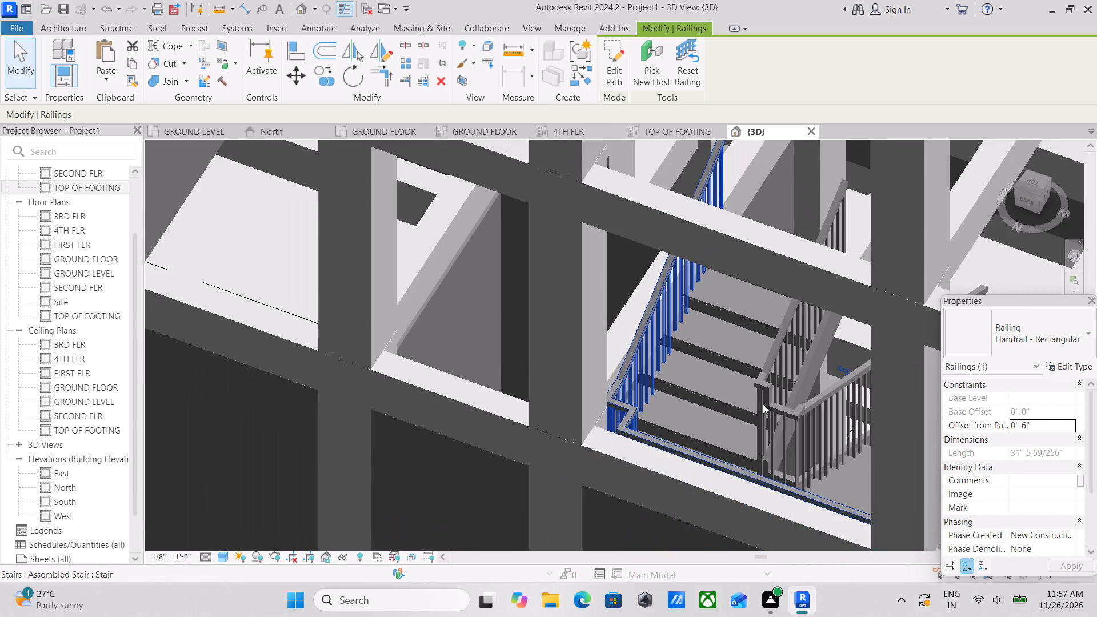
Examine the stair and its railings within the concrete frame from several sides, then the whole building, in the 3D view.
scroll(763, 404, down, 5)
shift+middle_drag(781, 439, 564, 441)
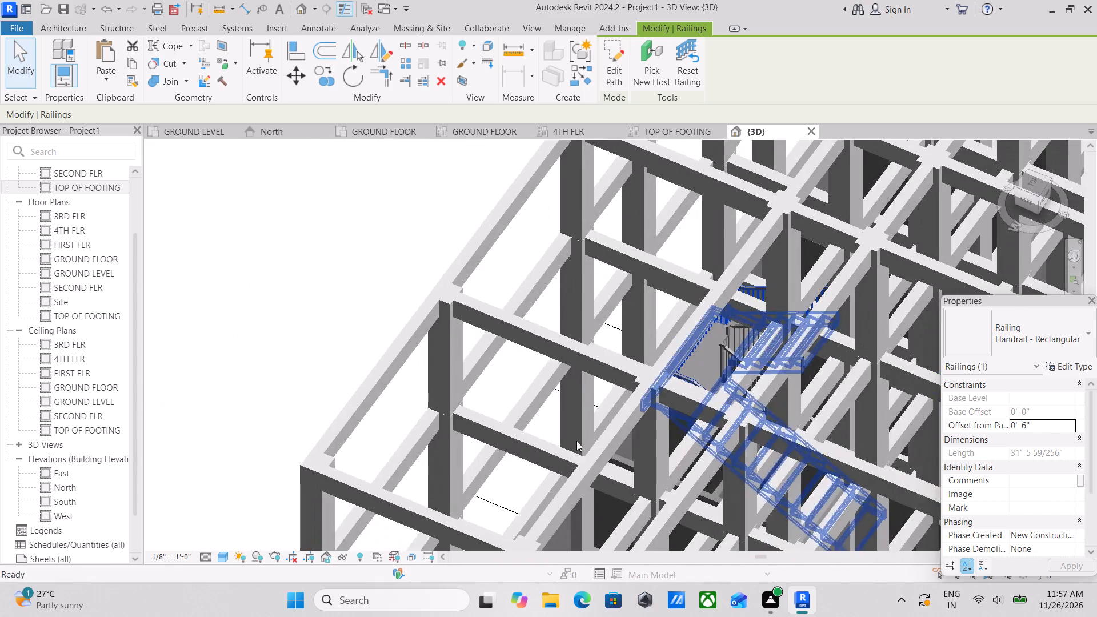
shift+middle_drag(909, 455, 779, 471)
middle_drag(764, 417, 769, 503)
scroll(802, 366, up, 2)
shift+middle_drag(817, 377, 776, 398)
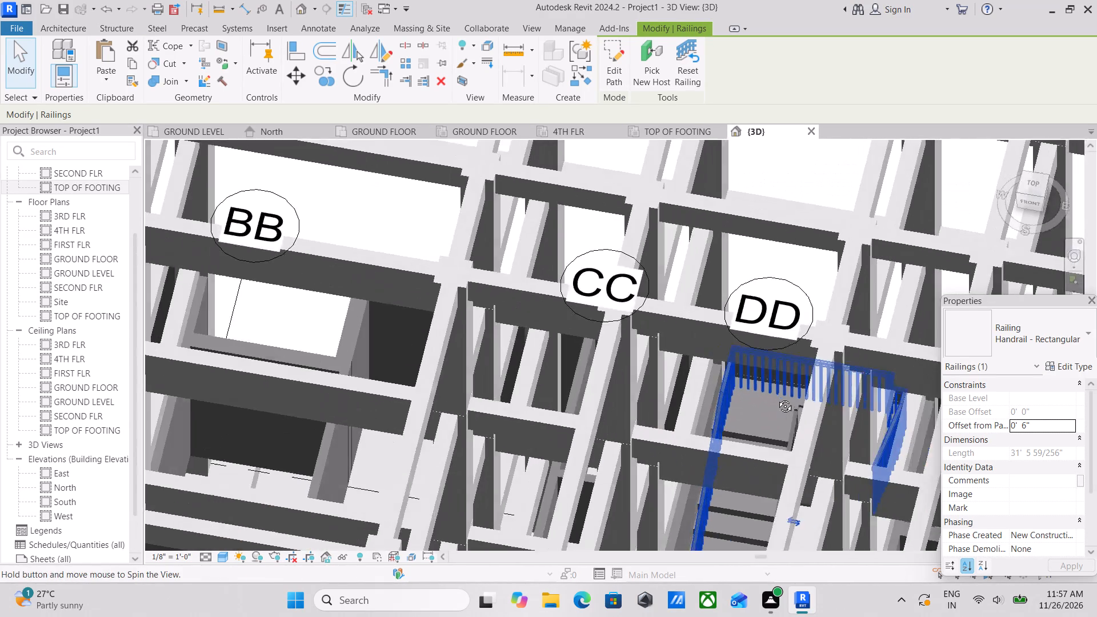
shift+middle_drag(776, 398, 775, 399)
middle_drag(789, 387, 848, 374)
shift+middle_drag(832, 421, 898, 371)
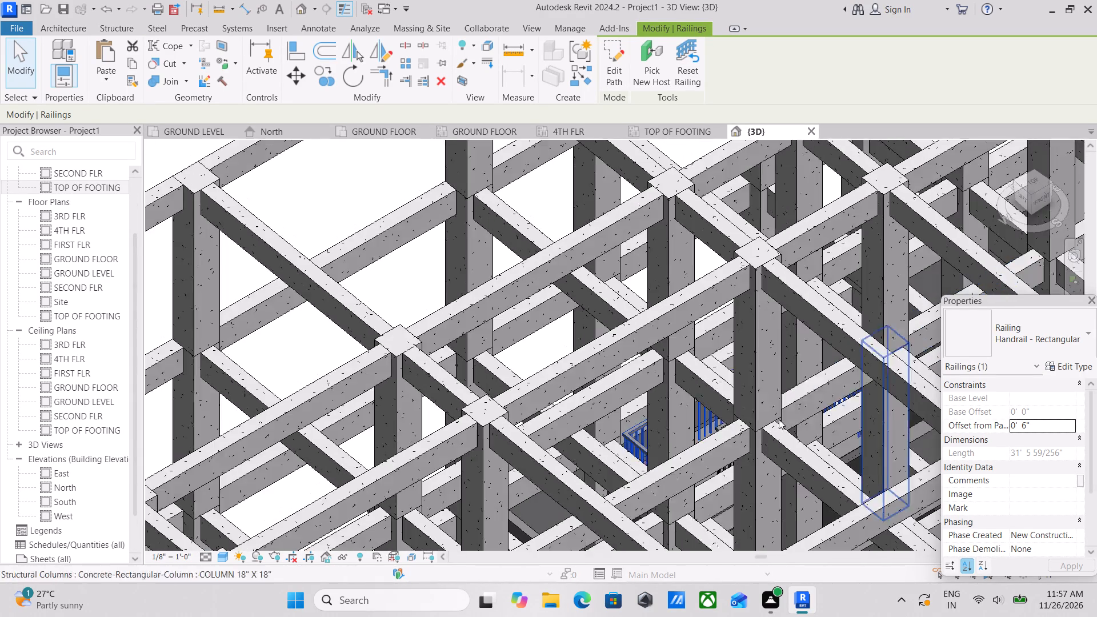
middle_drag(751, 410, 691, 420)
shift+middle_drag(832, 417, 736, 391)
shift+middle_drag(766, 414, 698, 369)
scroll(723, 382, down, 2)
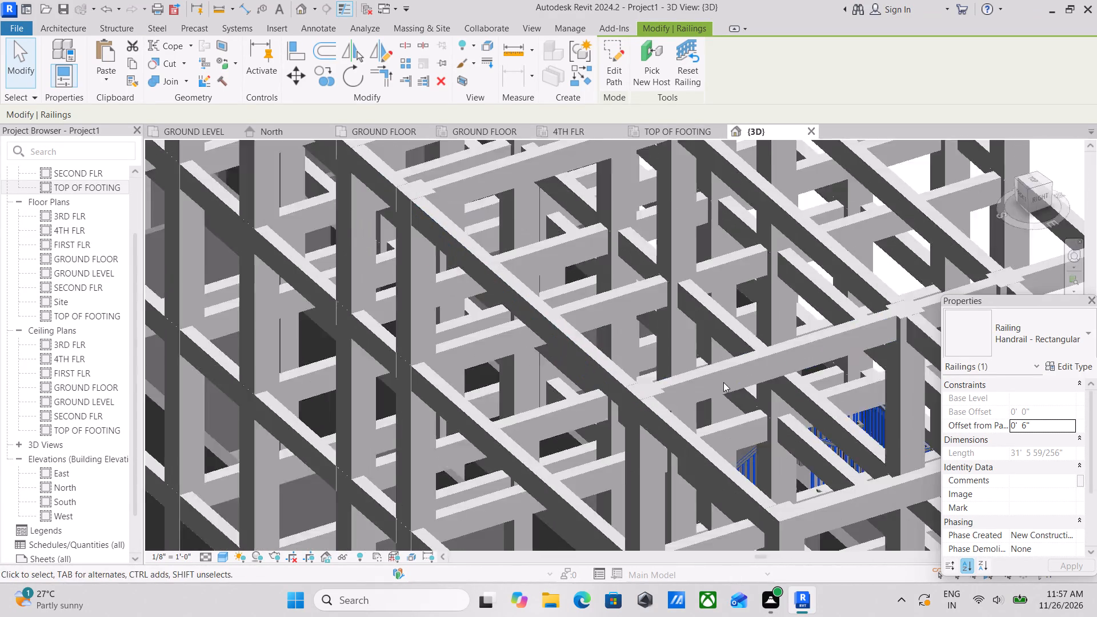
scroll(723, 382, down, 2)
shift+middle_drag(719, 384, 768, 344)
scroll(759, 356, down, 5)
shift+middle_drag(756, 372, 819, 352)
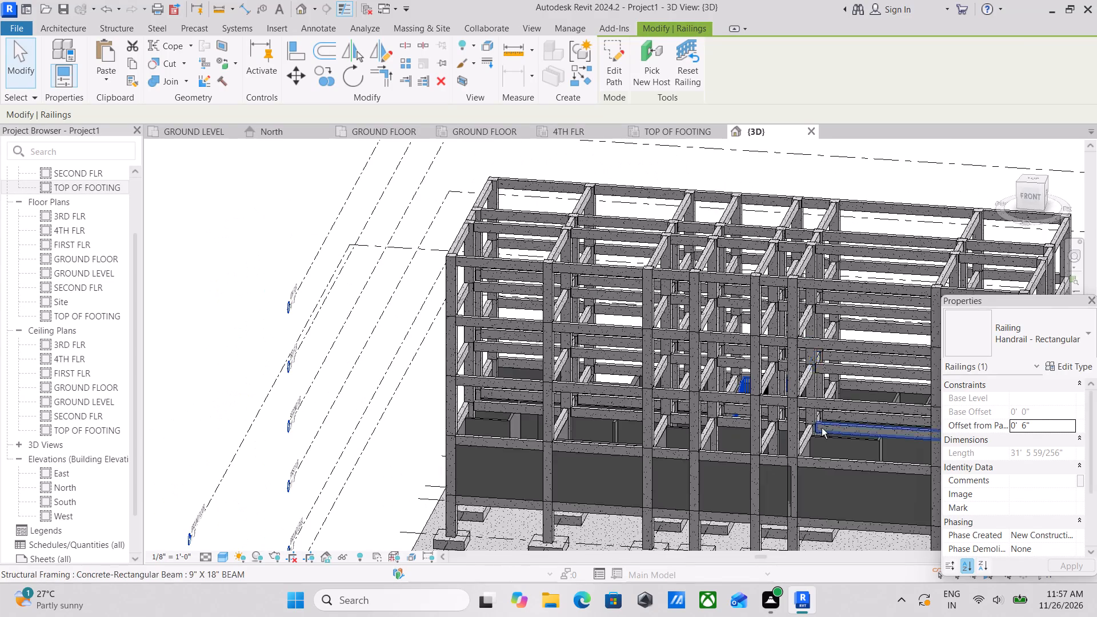
shift+middle_drag(822, 428, 799, 362)
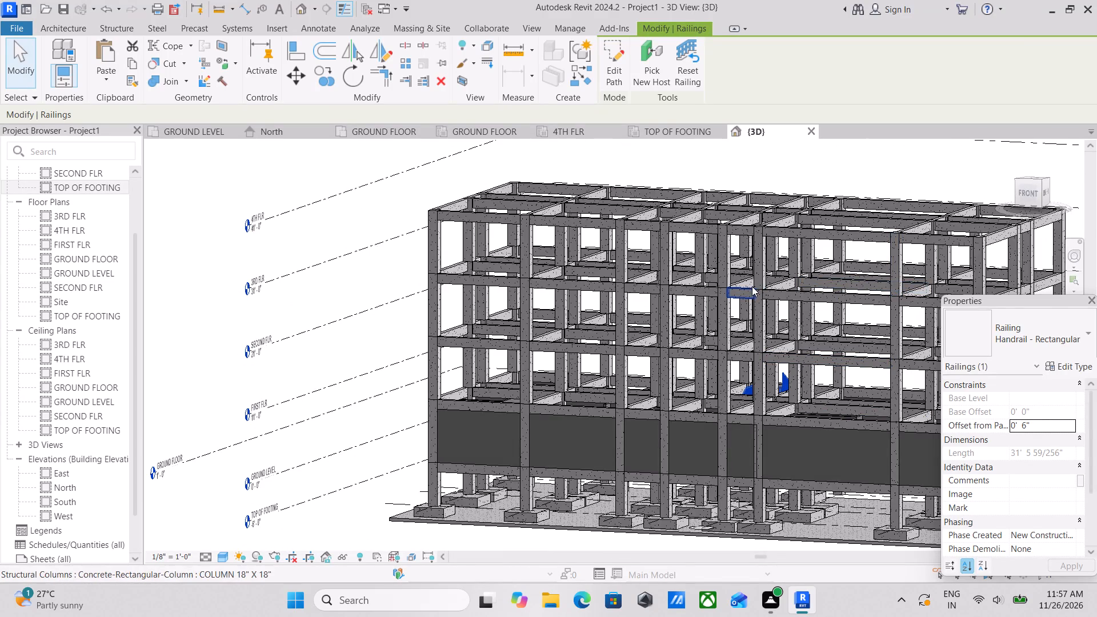
In the front-facing 3D view, extend the upper end of grid HH so its bubble rises above the 4TH FLR beam towards bubble X.
click(1026, 192)
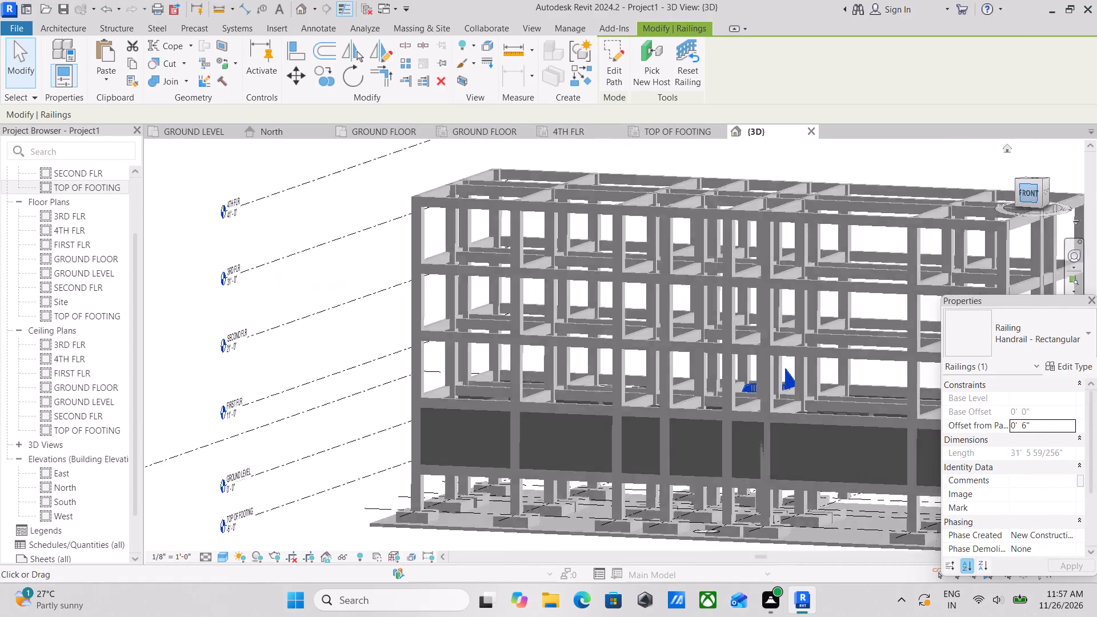
scroll(838, 341, down, 11)
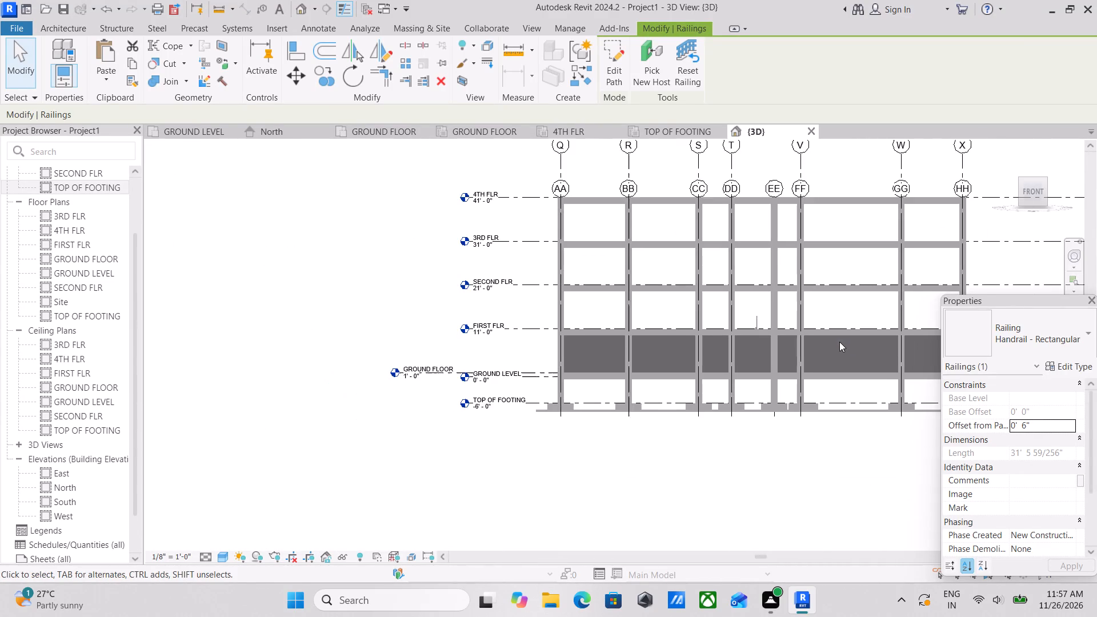
middle_drag(839, 342, 795, 366)
scroll(790, 368, down, 3)
middle_drag(846, 333, 849, 410)
scroll(827, 287, up, 3)
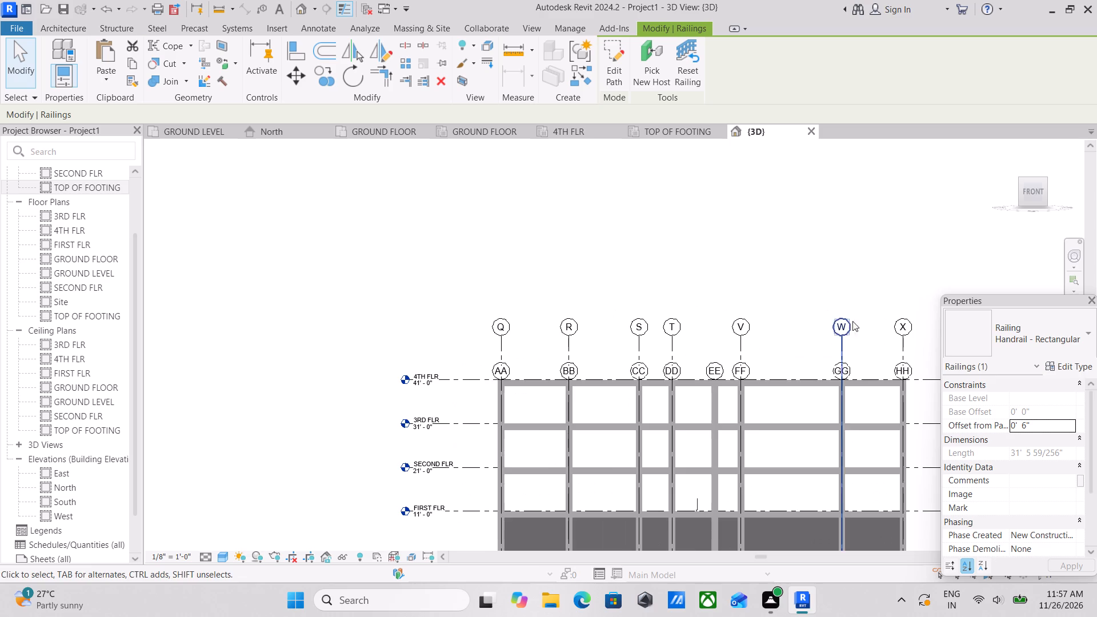
scroll(852, 336, up, 3)
scroll(736, 378, down, 2)
middle_drag(736, 378, 776, 350)
scroll(786, 338, down, 3)
middle_drag(833, 431, 746, 379)
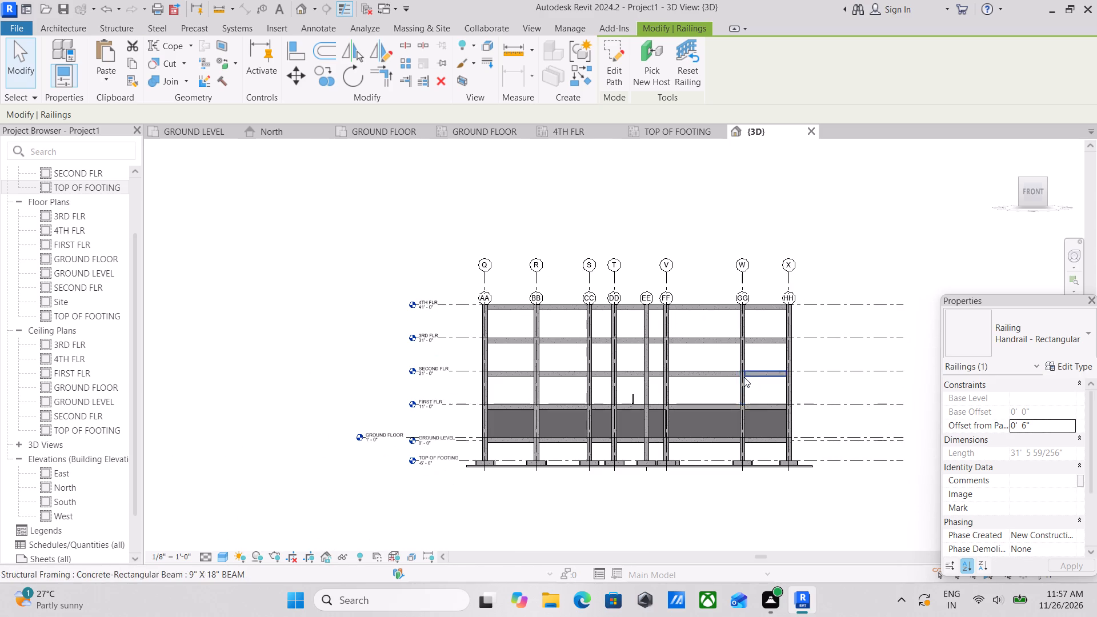
scroll(796, 285, up, 6)
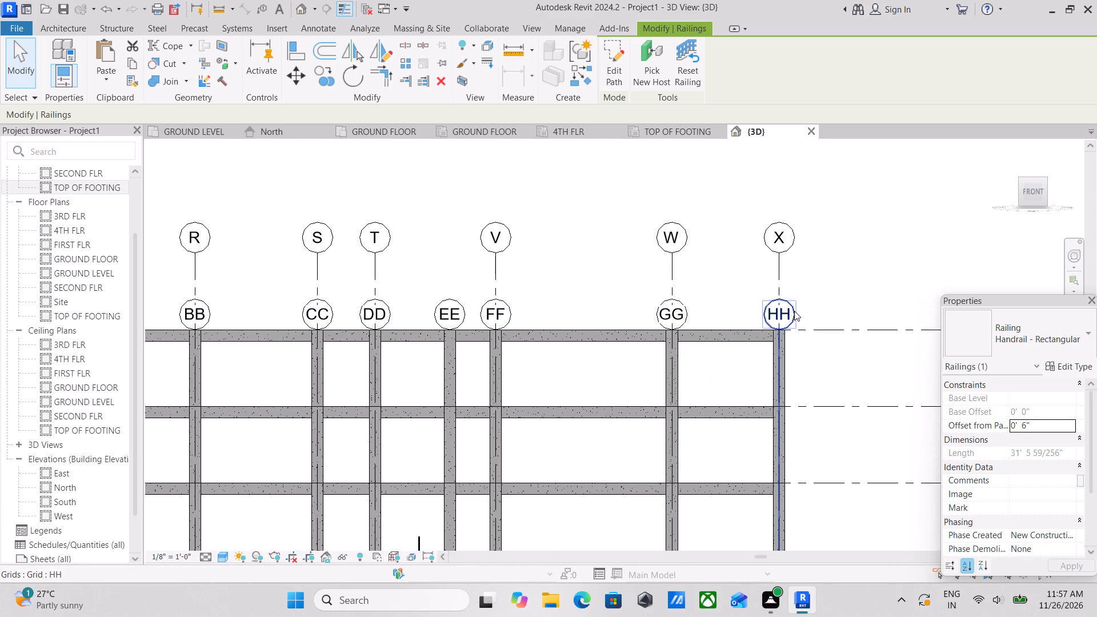
click(794, 312)
click(780, 326)
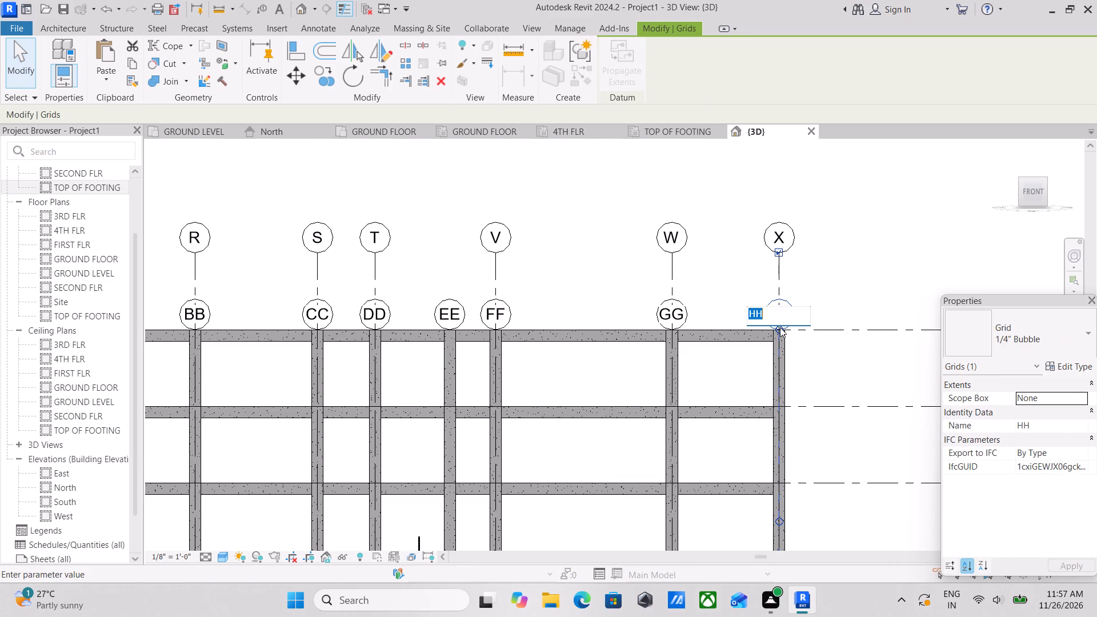
key(Escape)
key(Escape)
key(Escape)
scroll(803, 326, up, 3)
key(Escape)
key(Escape)
click(790, 293)
scroll(772, 324, up, 3)
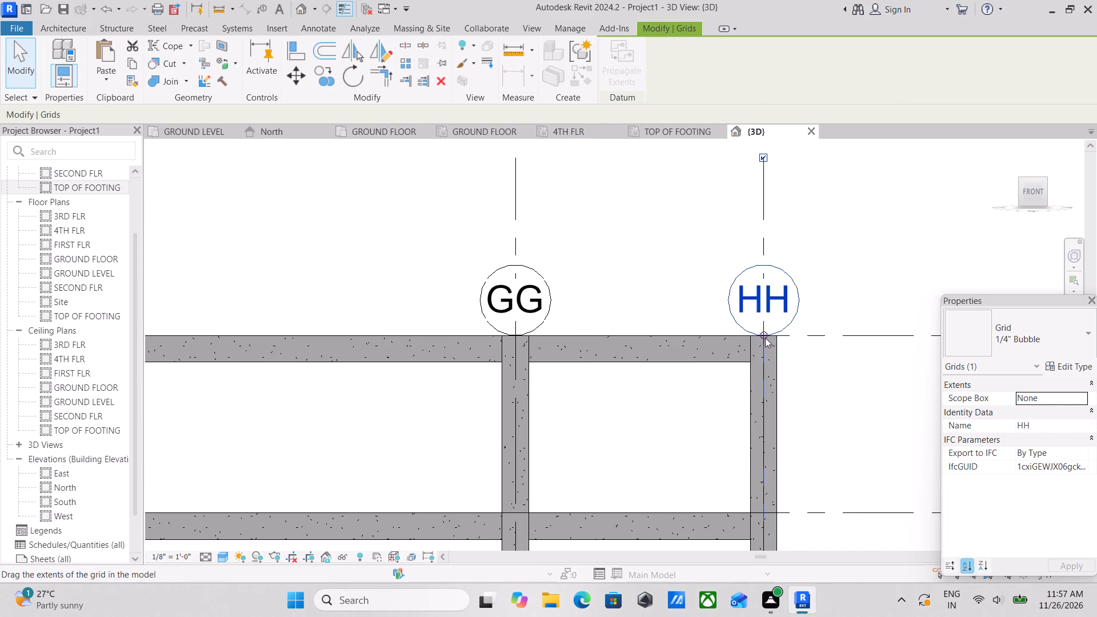
drag(765, 337, 782, 211)
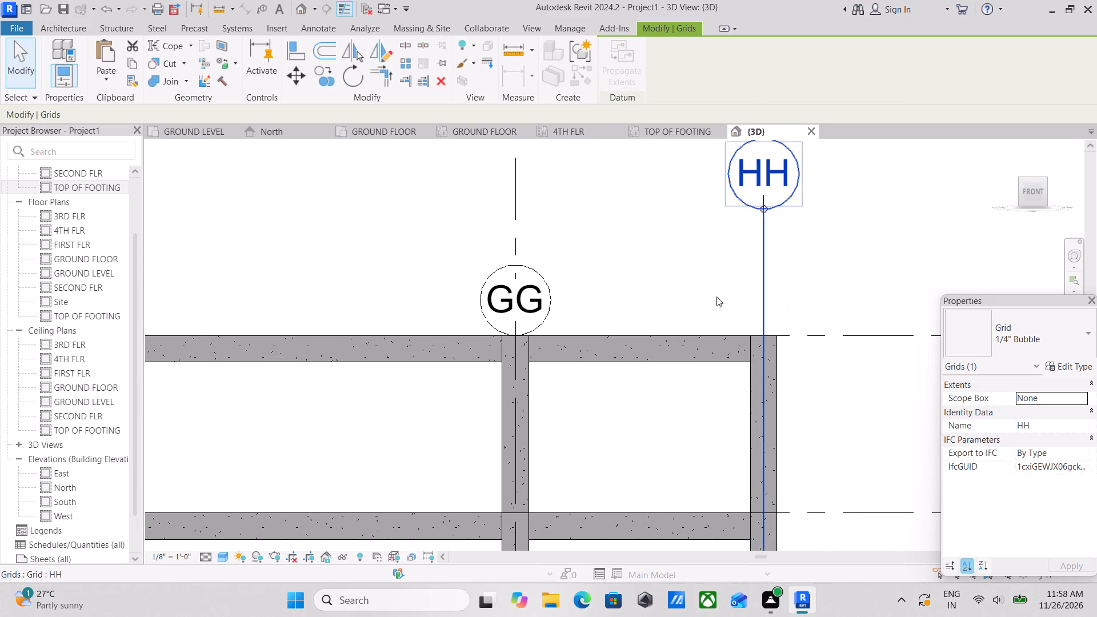
Extend the upper ends of grids GG and FF so their bubbles rise clear of the 4TH FLR beam towards bubbles W and V.
scroll(718, 297, down, 5)
middle_drag(729, 291, 836, 304)
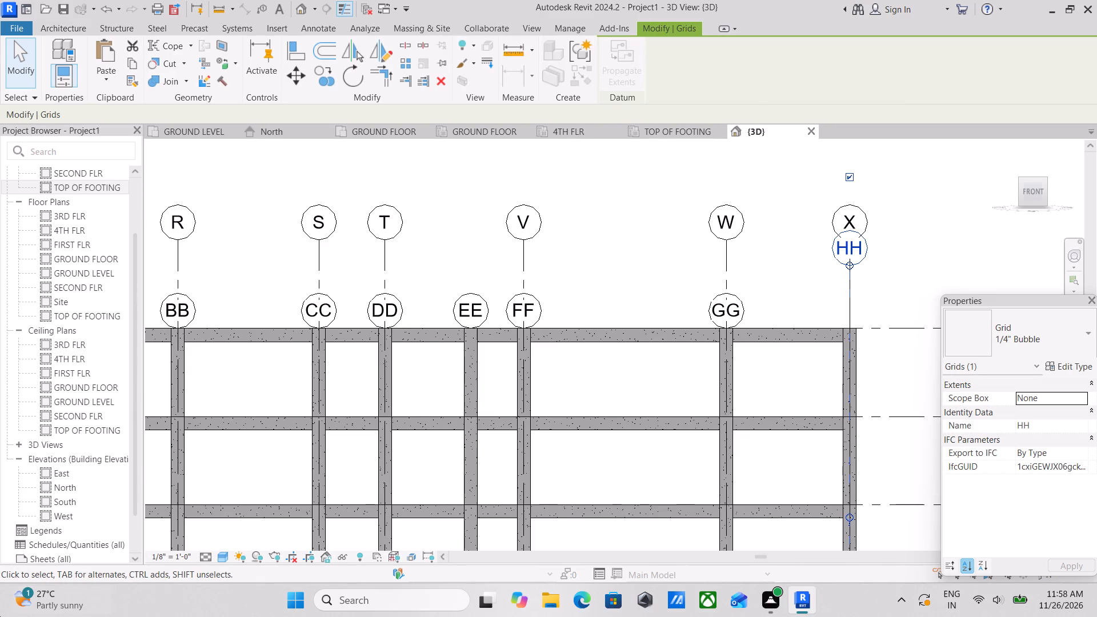
scroll(402, 72, up, 1)
scroll(711, 244, up, 2)
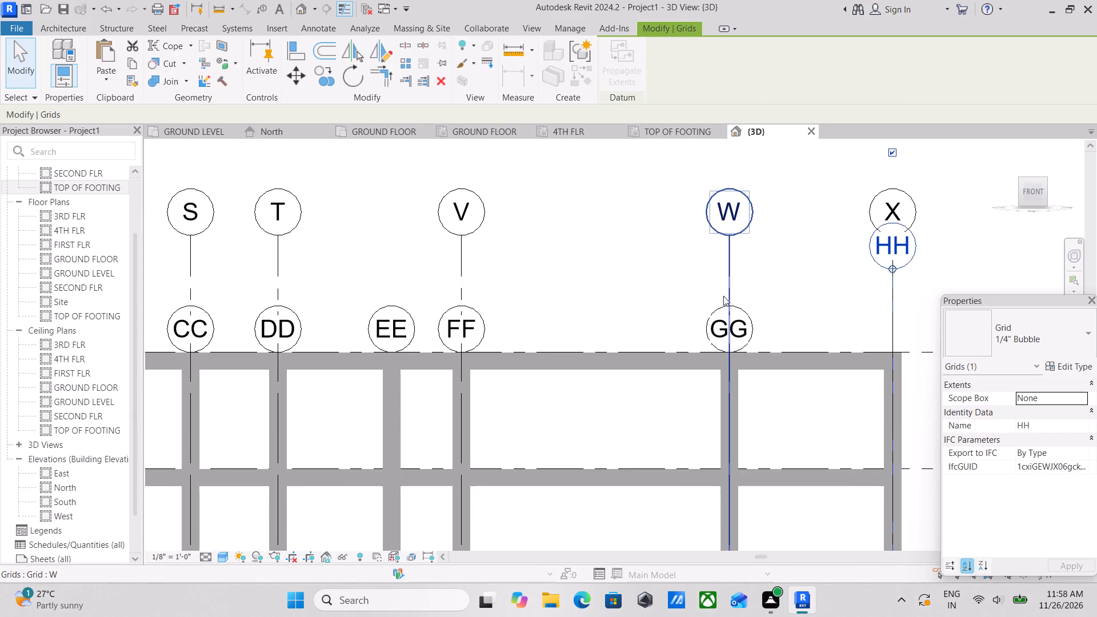
click(714, 316)
scroll(727, 345, up, 2)
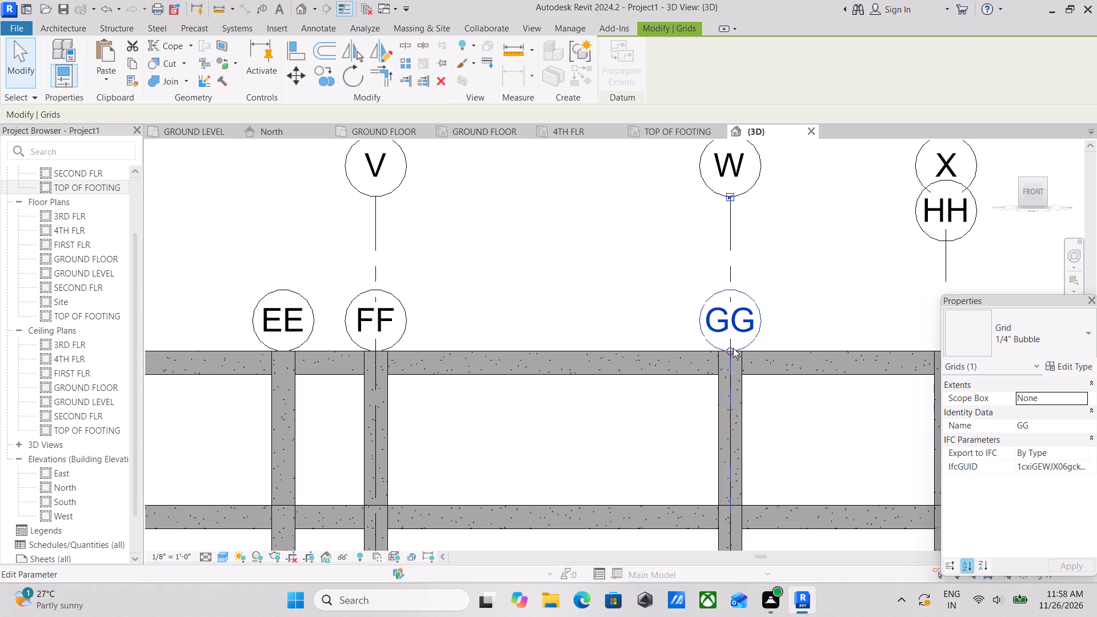
drag(733, 346, 746, 258)
middle_drag(424, 227, 544, 185)
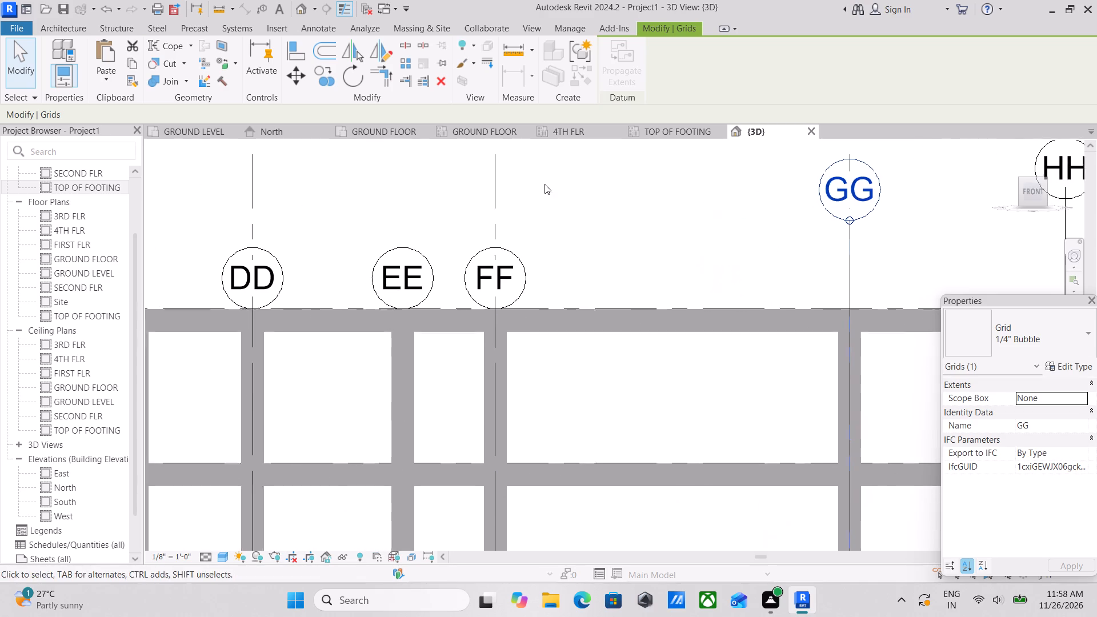
click(460, 279)
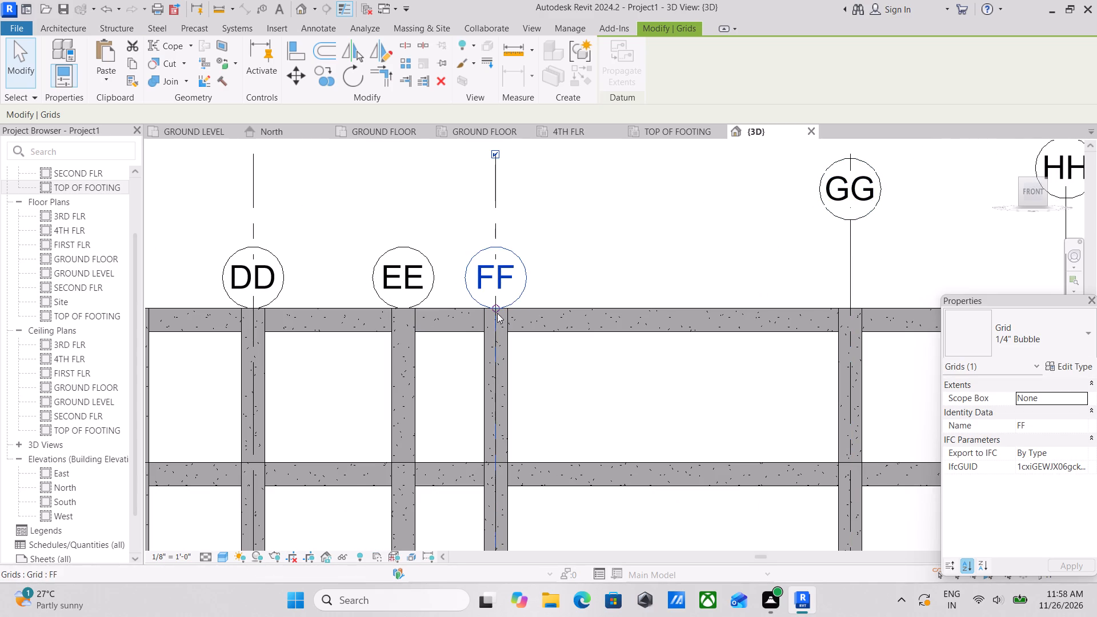
drag(497, 308, 499, 192)
Extend grid EE's upper end to about the level of bubble V, and raise grid DD's bubble to just beneath bubble T.
scroll(500, 185, down, 4)
middle_drag(500, 185, 678, 225)
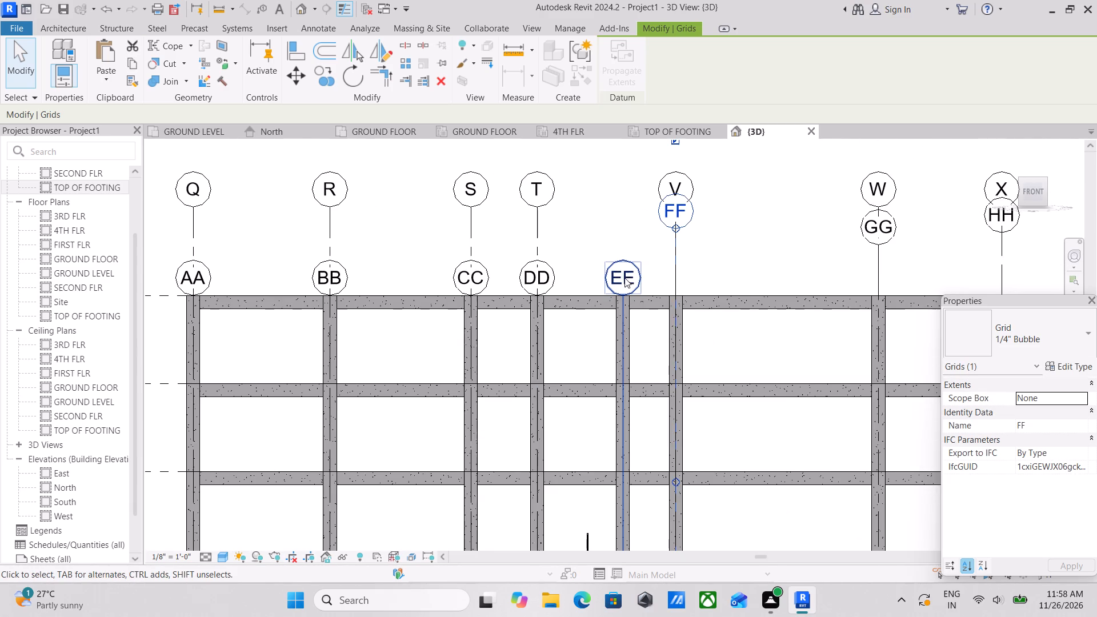
click(605, 278)
drag(623, 296, 622, 243)
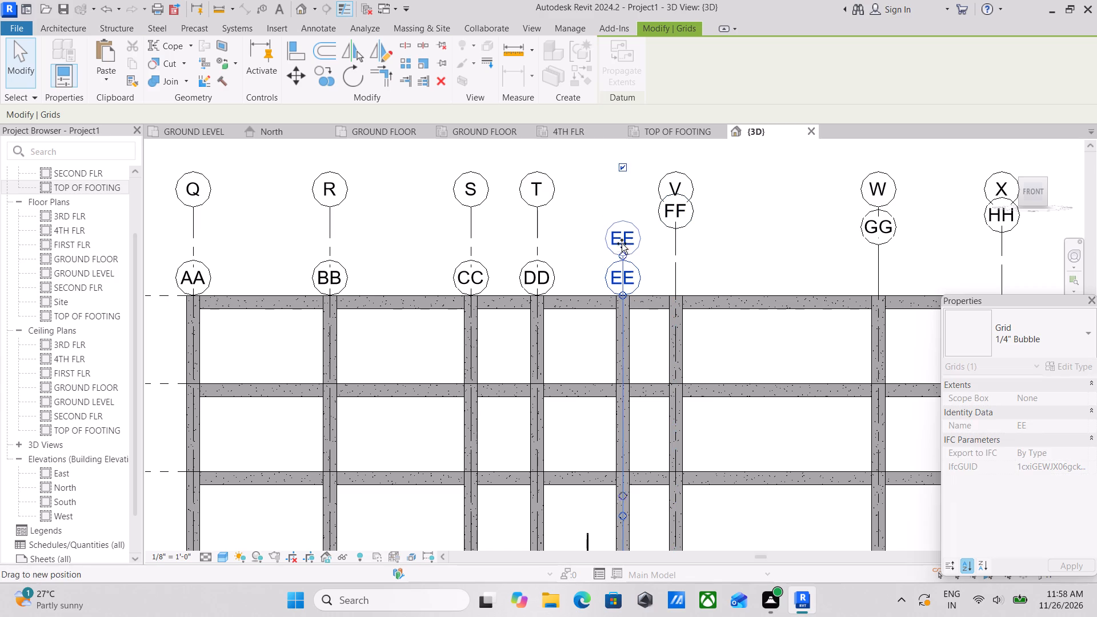
drag(622, 243, 623, 204)
click(554, 270)
drag(536, 294, 536, 290)
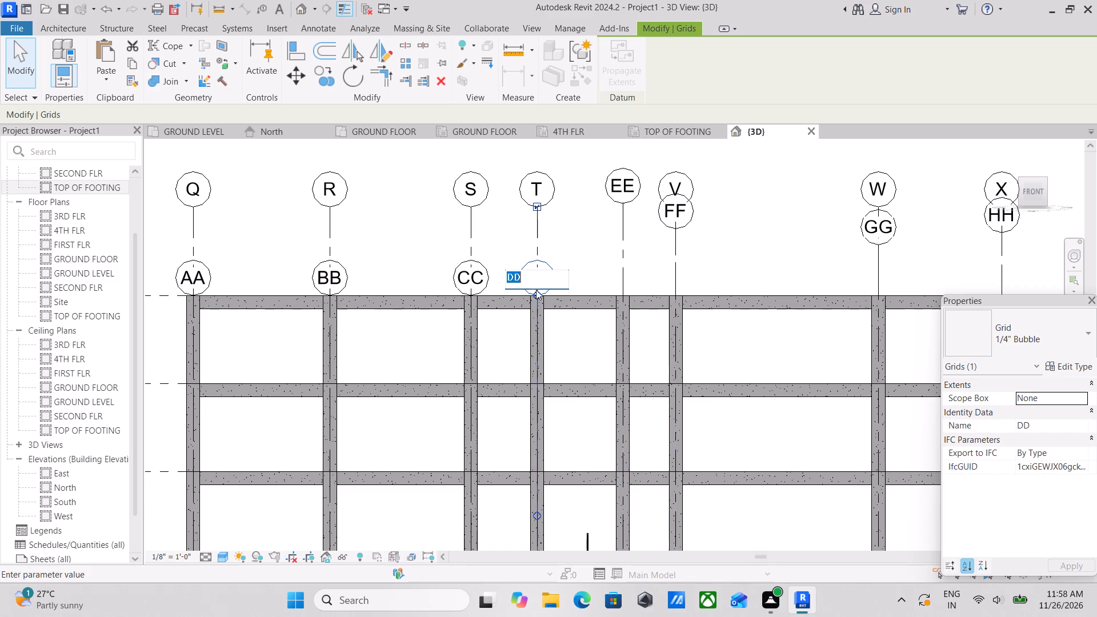
drag(536, 290, 533, 234)
key(grave)
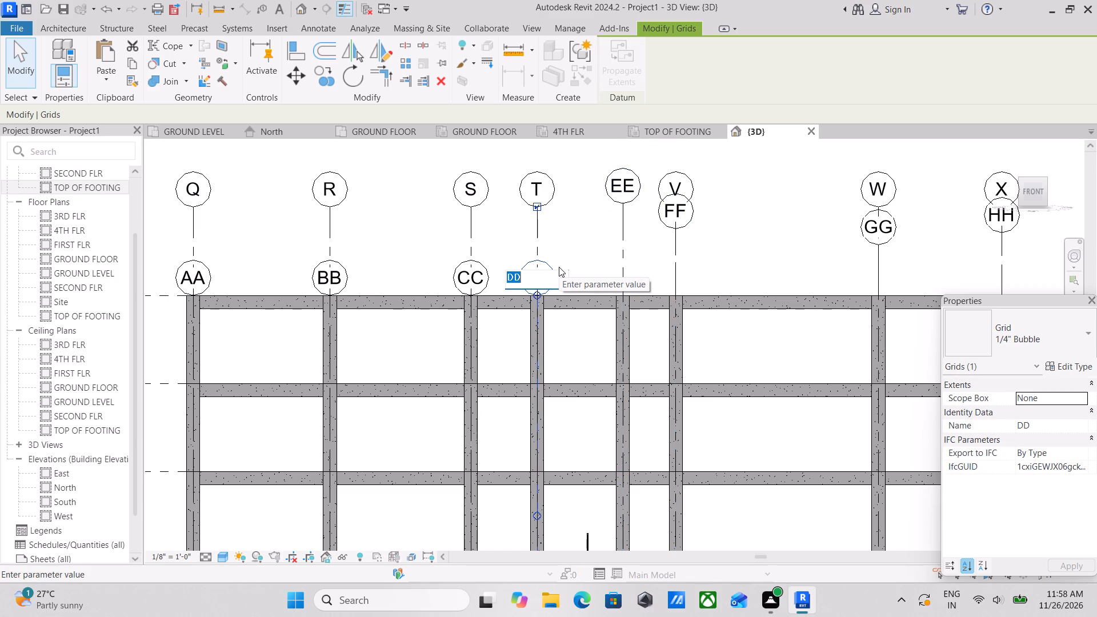
key(Escape)
key(Escape)
scroll(545, 290, up, 1)
click(552, 259)
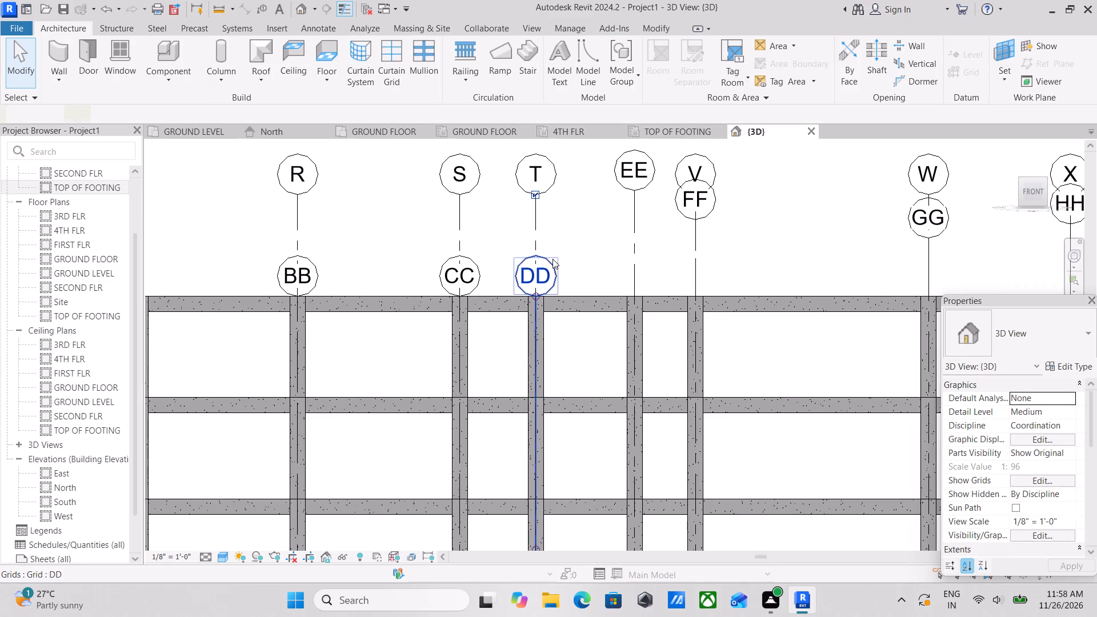
drag(532, 296, 529, 229)
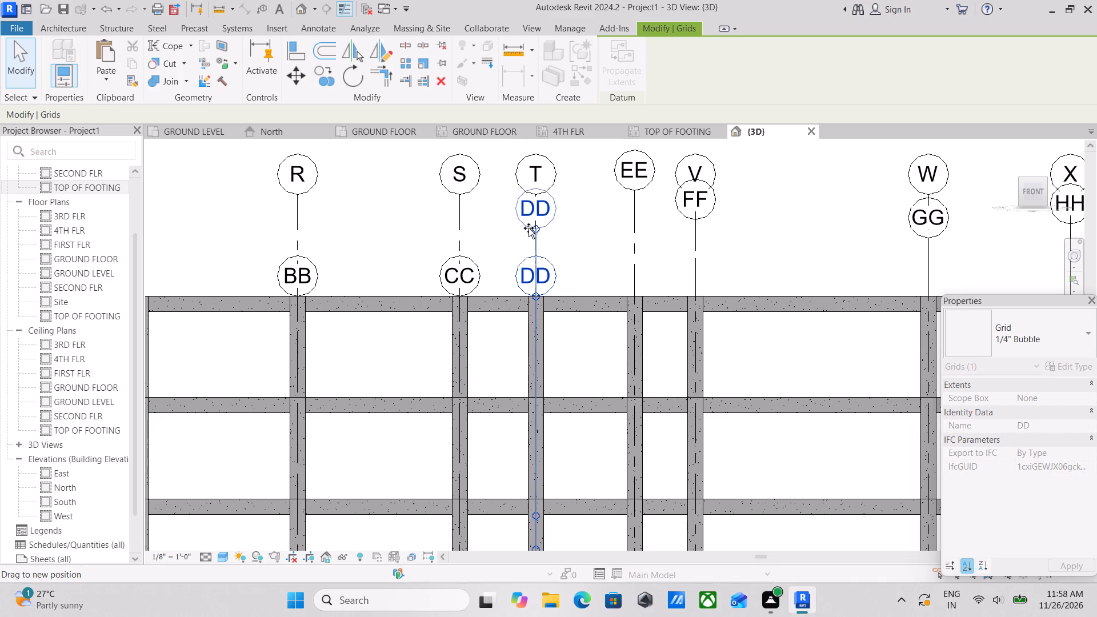
Extend the upper ends of grids CC and BB so their bubbles sit just beneath bubbles S and R.
click(467, 254)
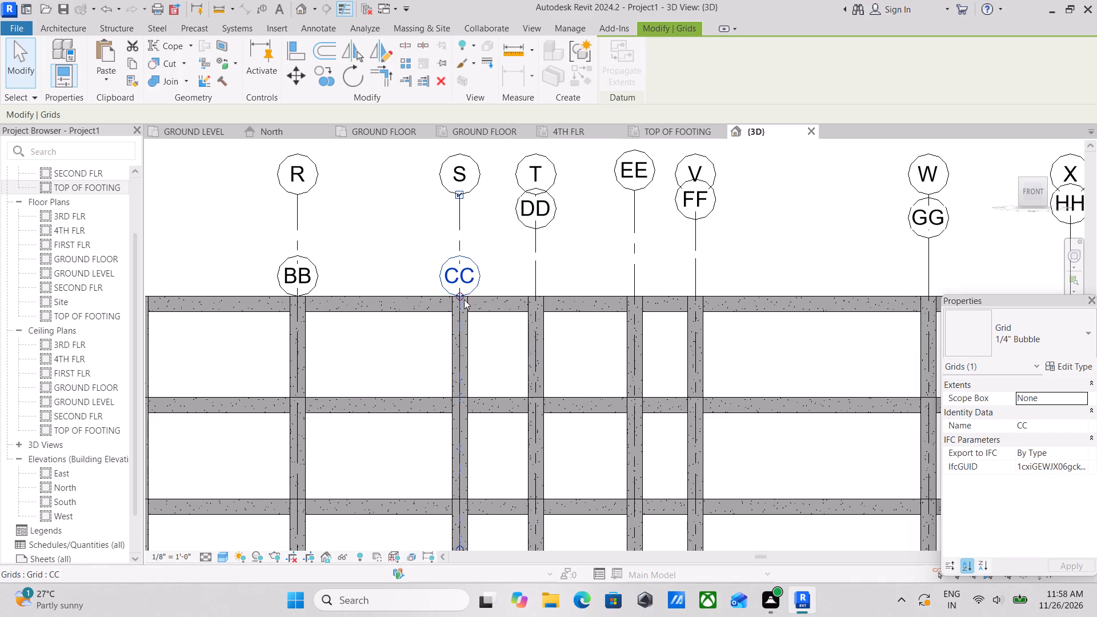
drag(457, 297, 457, 219)
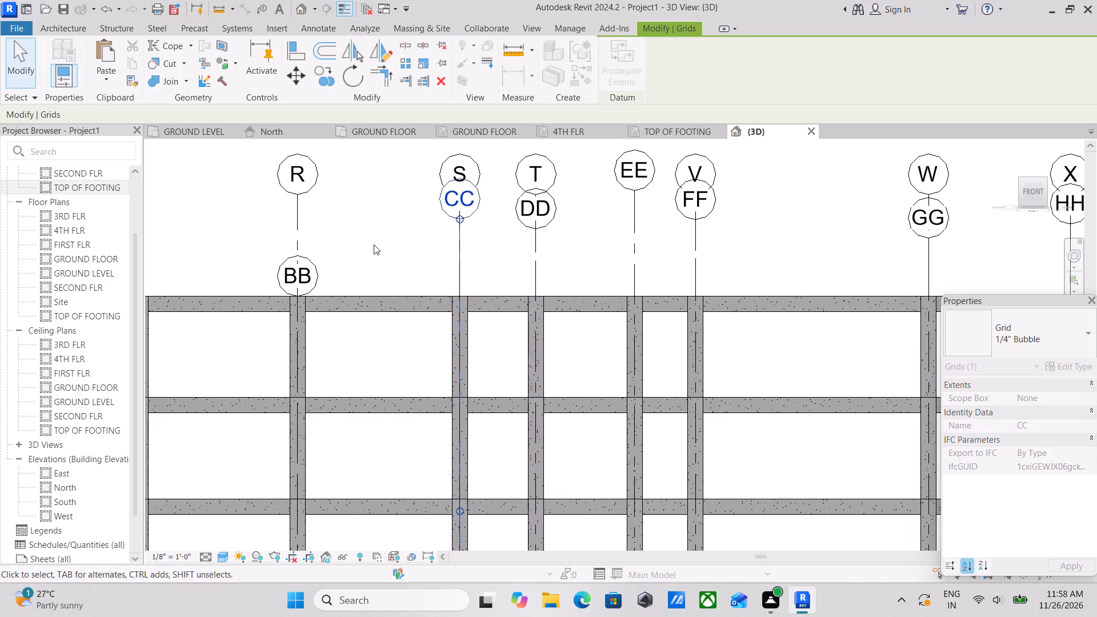
middle_drag(374, 245, 555, 252)
click(467, 266)
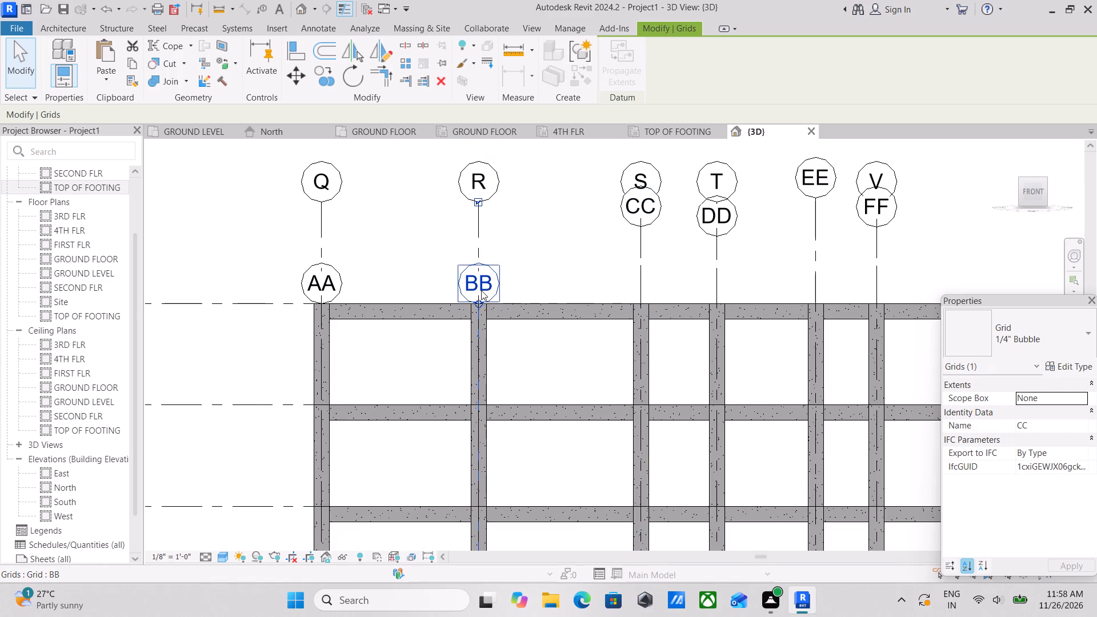
drag(479, 300, 488, 249)
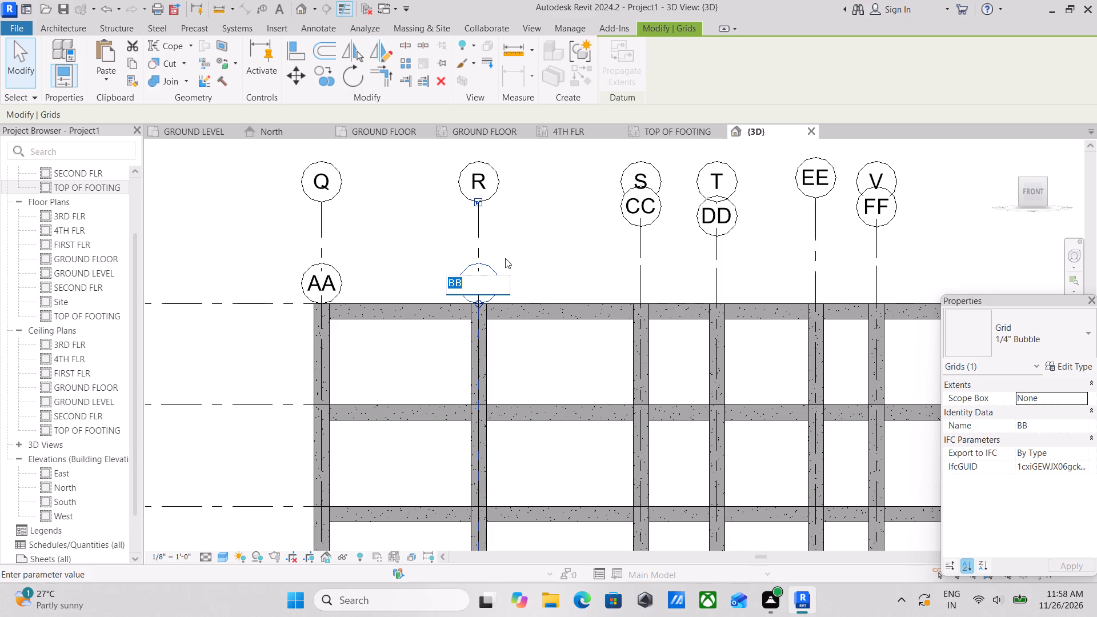
key(Escape)
scroll(551, 257, up, 3)
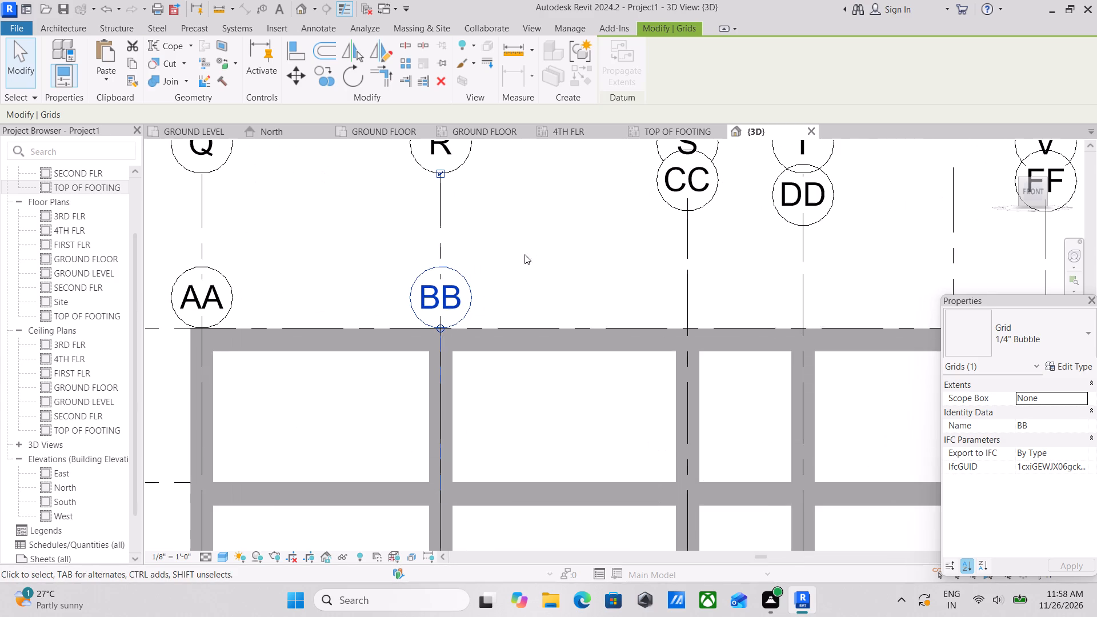
click(415, 277)
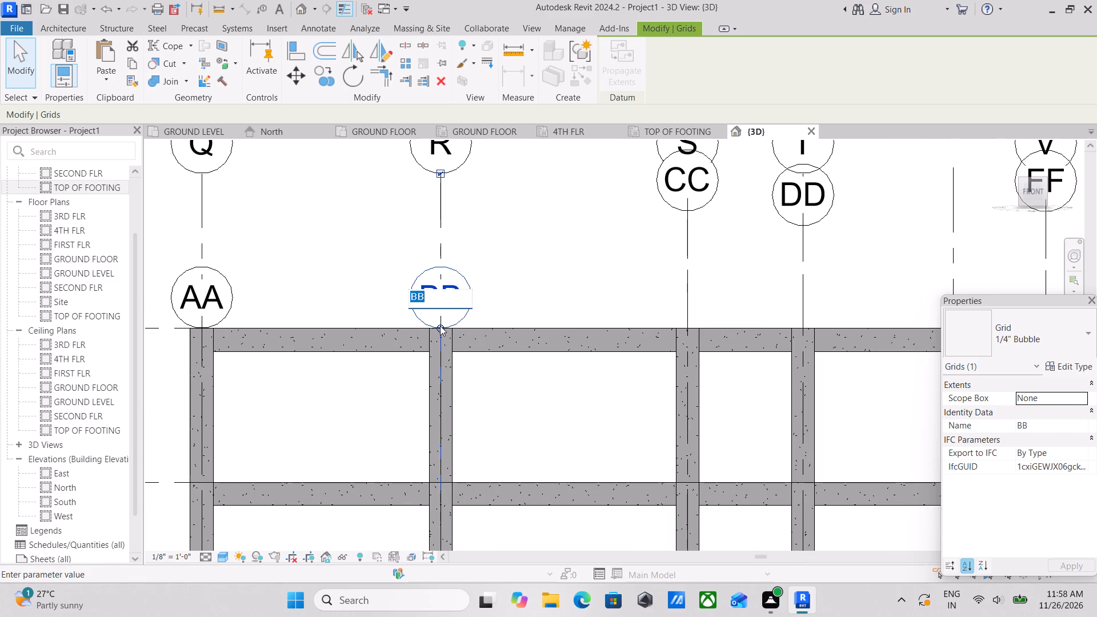
key(Escape)
key(Escape)
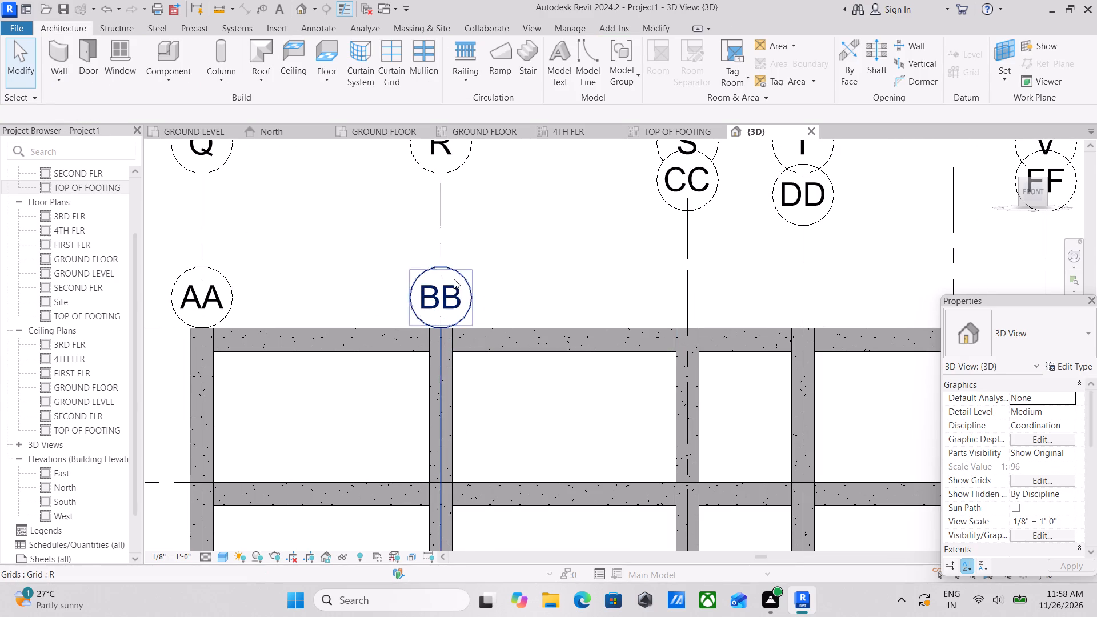
click(461, 268)
drag(445, 326, 454, 204)
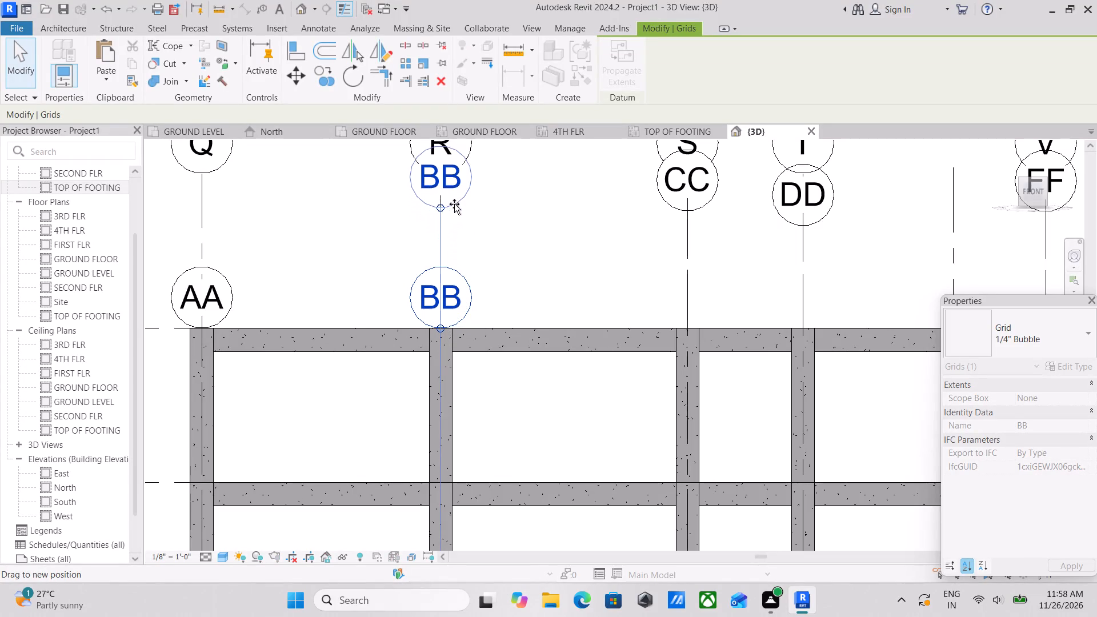
Extend grid AA's upper end so its bubble rises above the 4TH FLR level to just beneath bubble Q.
scroll(469, 245, down, 2)
middle_drag(469, 245, 705, 246)
click(488, 263)
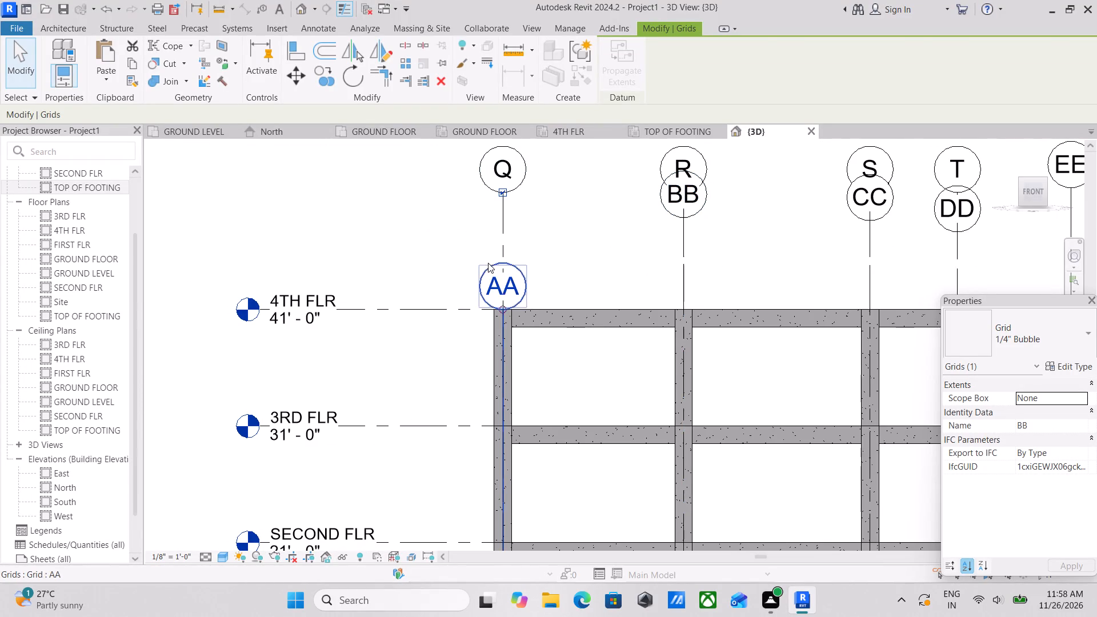
drag(503, 310, 509, 233)
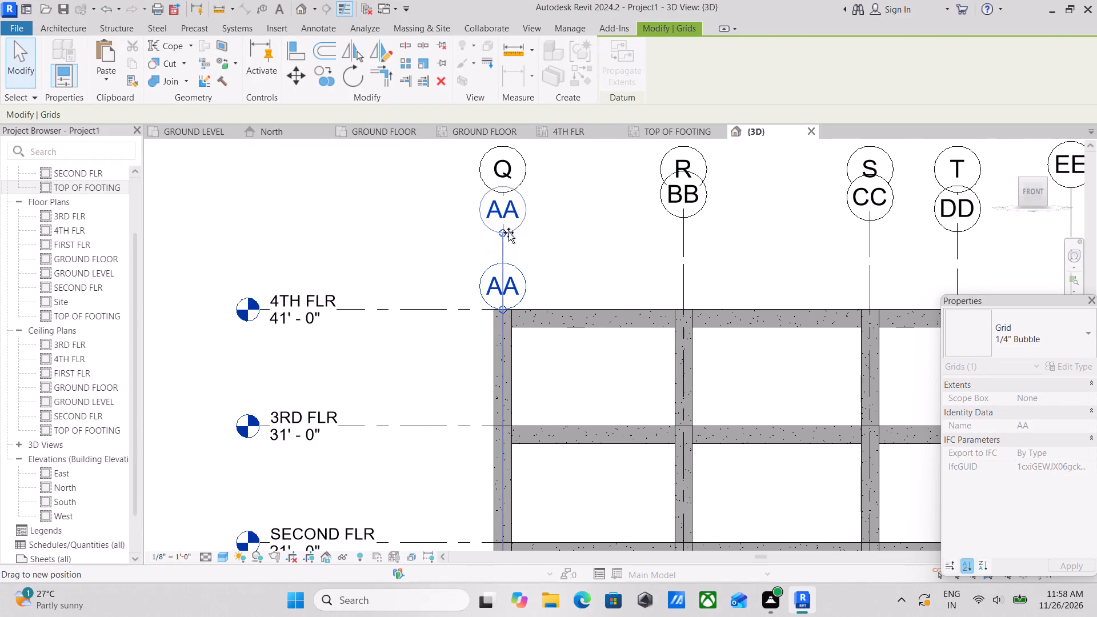
Extend grid AA's upper end further so its bubble sits level with bubble Q.
drag(509, 233, 509, 200)
scroll(519, 212, down, 2)
middle_drag(519, 212, 530, 200)
scroll(530, 199, down, 2)
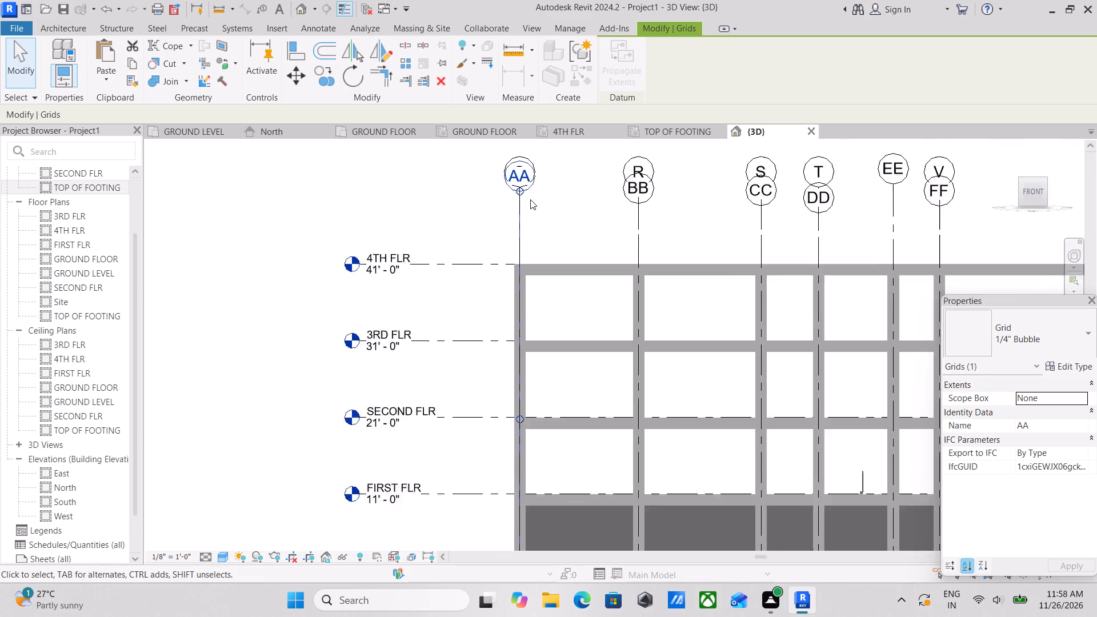
scroll(530, 199, down, 3)
middle_drag(537, 203, 484, 202)
scroll(442, 209, down, 1)
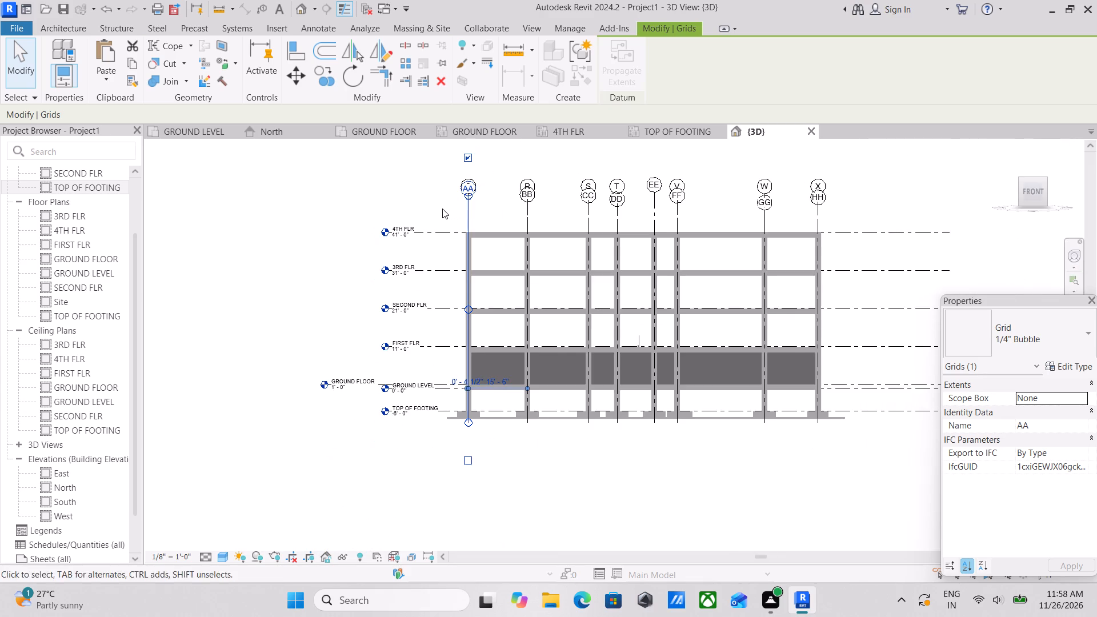
middle_drag(442, 209, 433, 206)
Temporarily hide all the columns and beams above the FIRST FLR level in the 3D view.
drag(434, 202, 448, 226)
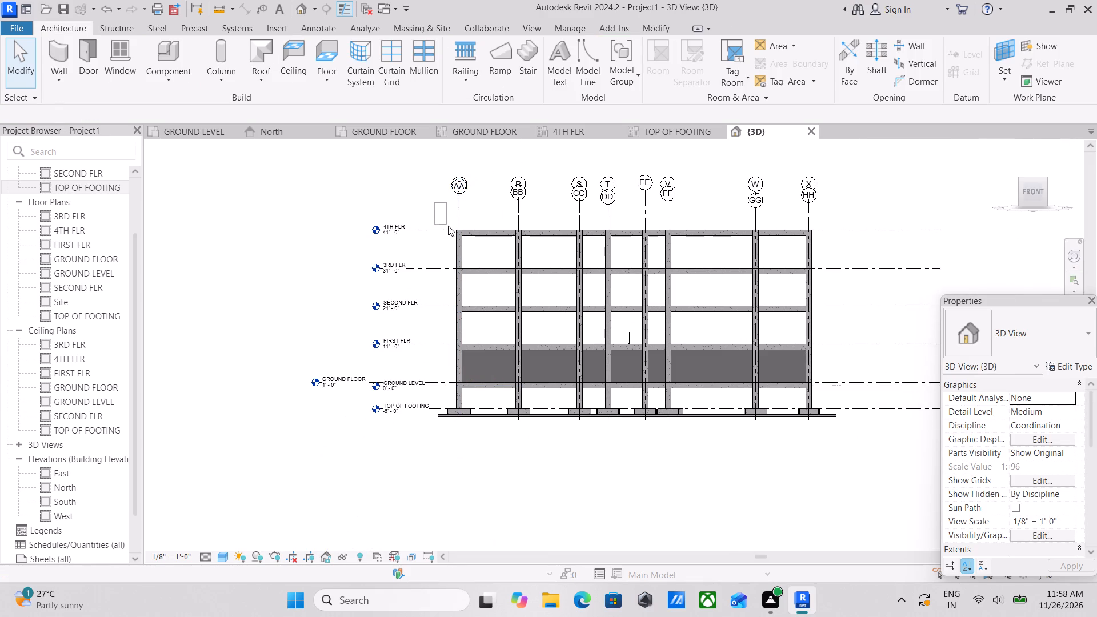
drag(448, 226, 720, 344)
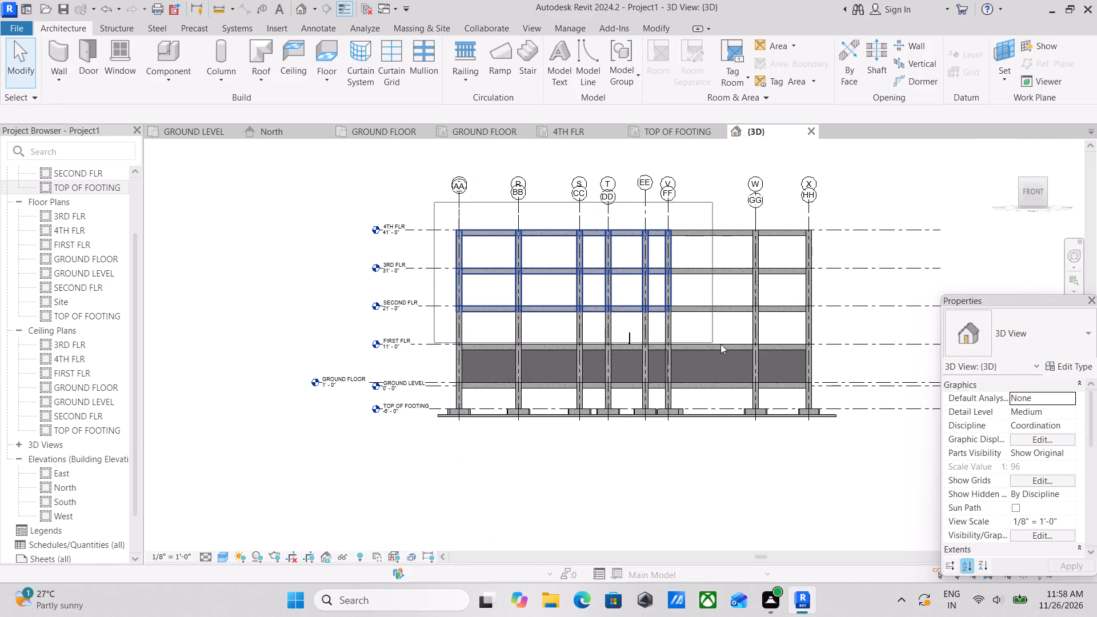
drag(720, 344, 843, 347)
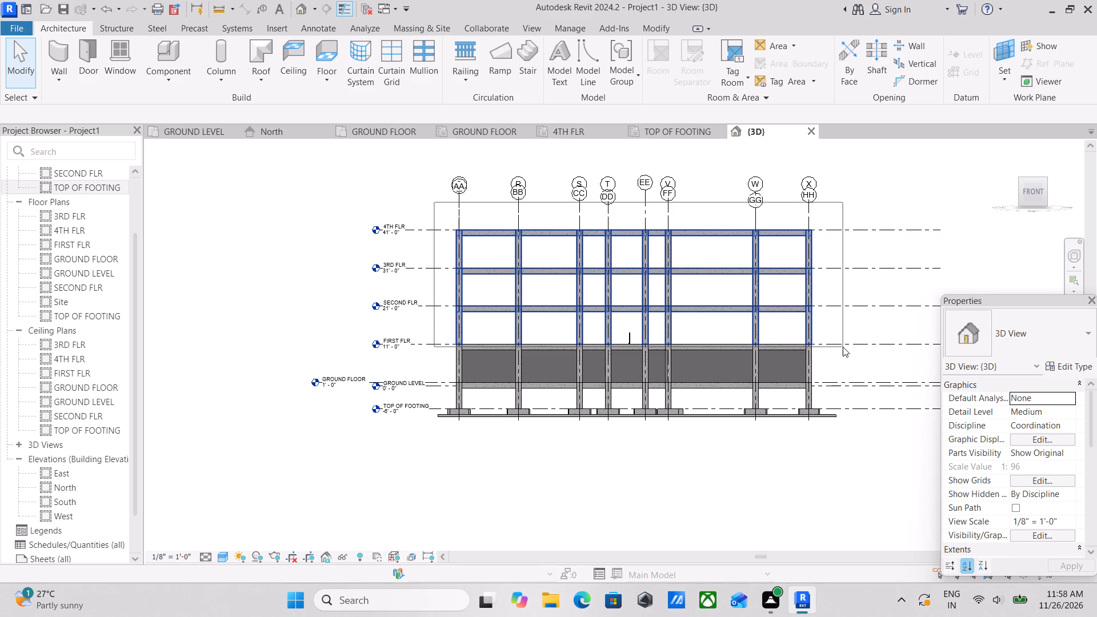
drag(843, 347, 842, 347)
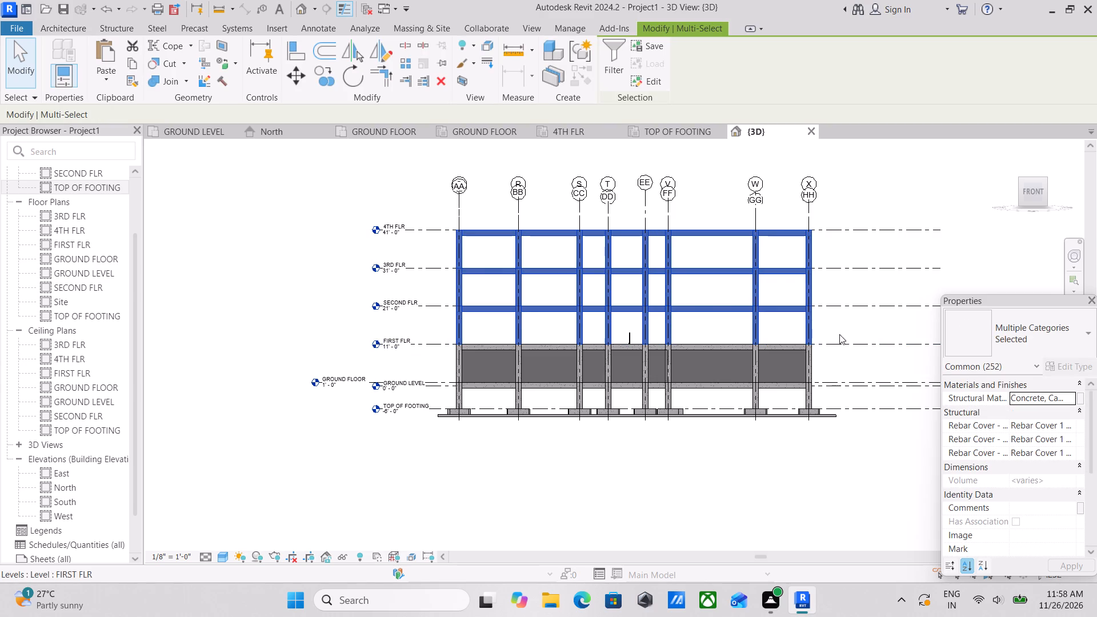
text(HH)
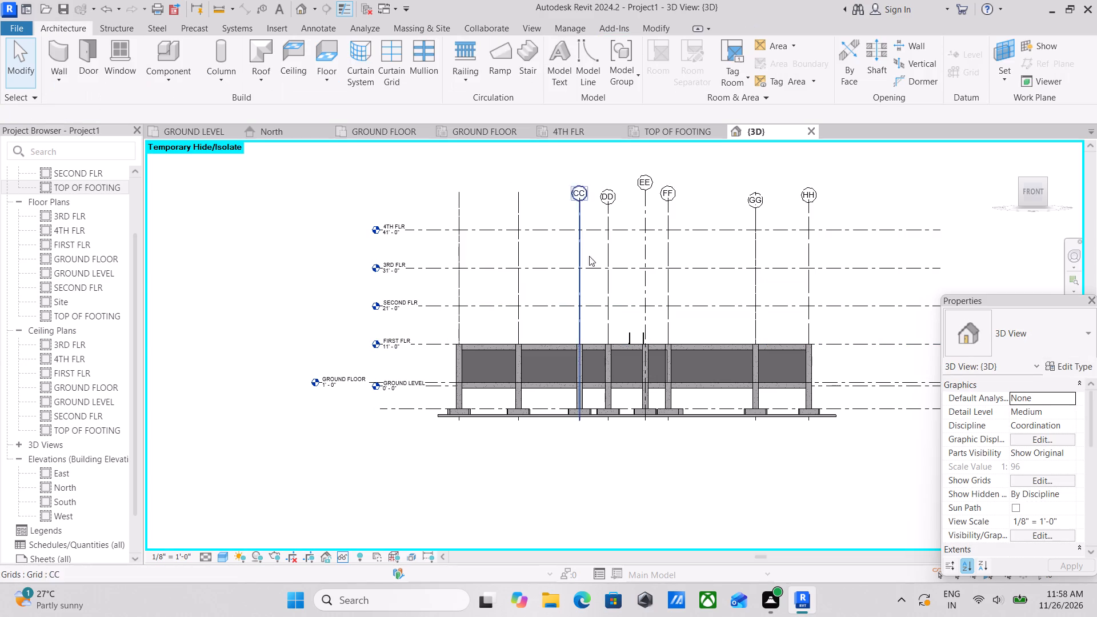
Examine the ground floor staircase, its landing and its railings in 3D from several angles.
scroll(611, 305, up, 1)
scroll(631, 299, down, 3)
shift+middle_drag(627, 299, 600, 433)
shift+middle_drag(647, 330, 537, 415)
shift+middle_drag(634, 385, 705, 390)
shift+middle_drag(556, 359, 667, 387)
scroll(686, 325, up, 2)
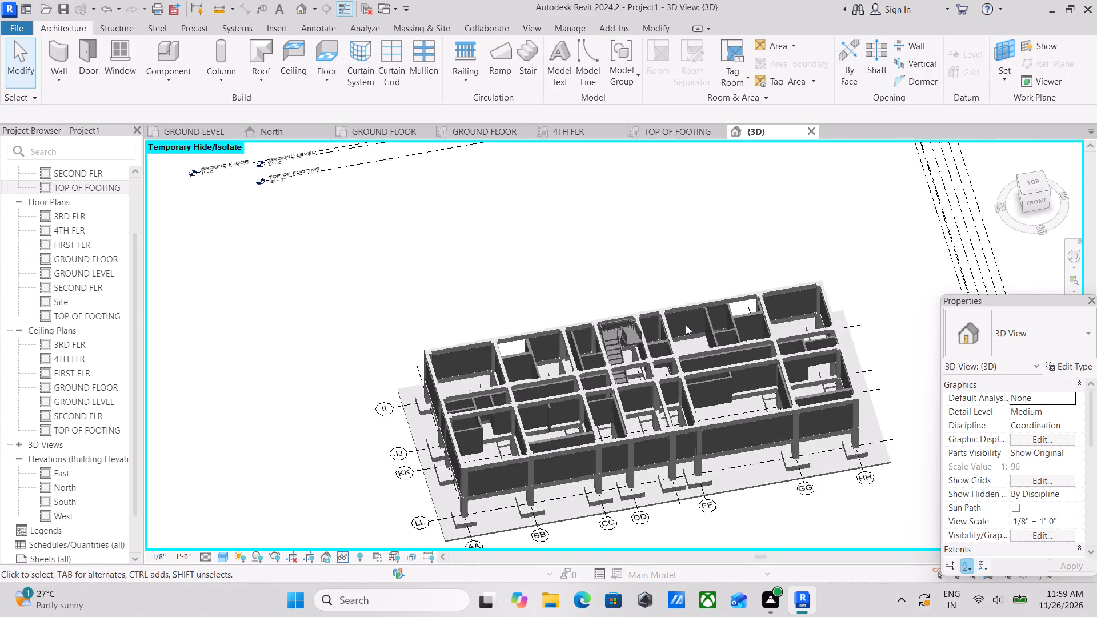
scroll(686, 325, up, 6)
shift+middle_drag(605, 350, 657, 342)
shift+scroll(657, 342, up, 8)
shift+middle_drag(629, 339, 564, 360)
shift+middle_drag(600, 363, 575, 371)
scroll(577, 372, up, 5)
shift+middle_drag(590, 352, 695, 318)
shift+middle_drag(670, 334, 670, 332)
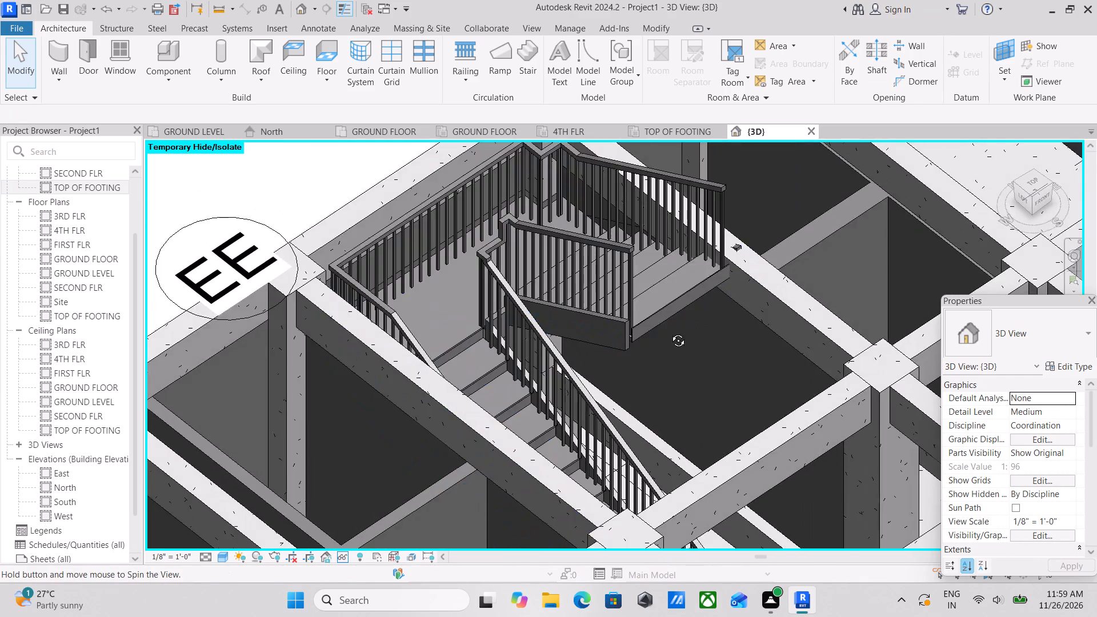
shift+middle_drag(670, 332, 638, 342)
shift+middle_drag(668, 352, 578, 347)
shift+middle_drag(637, 349, 590, 344)
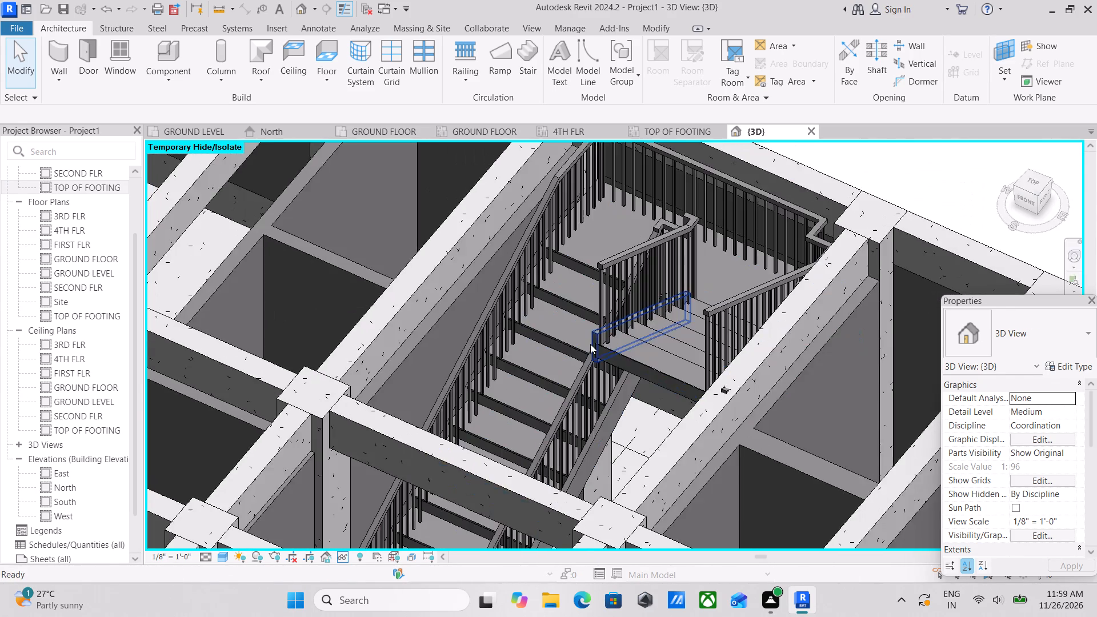
shift+middle_drag(593, 344, 666, 322)
shift+scroll(667, 322, up, 3)
middle_drag(667, 322, 808, 310)
scroll(667, 322, up, 1)
middle_drag(711, 319, 843, 382)
shift+middle_drag(754, 360, 752, 358)
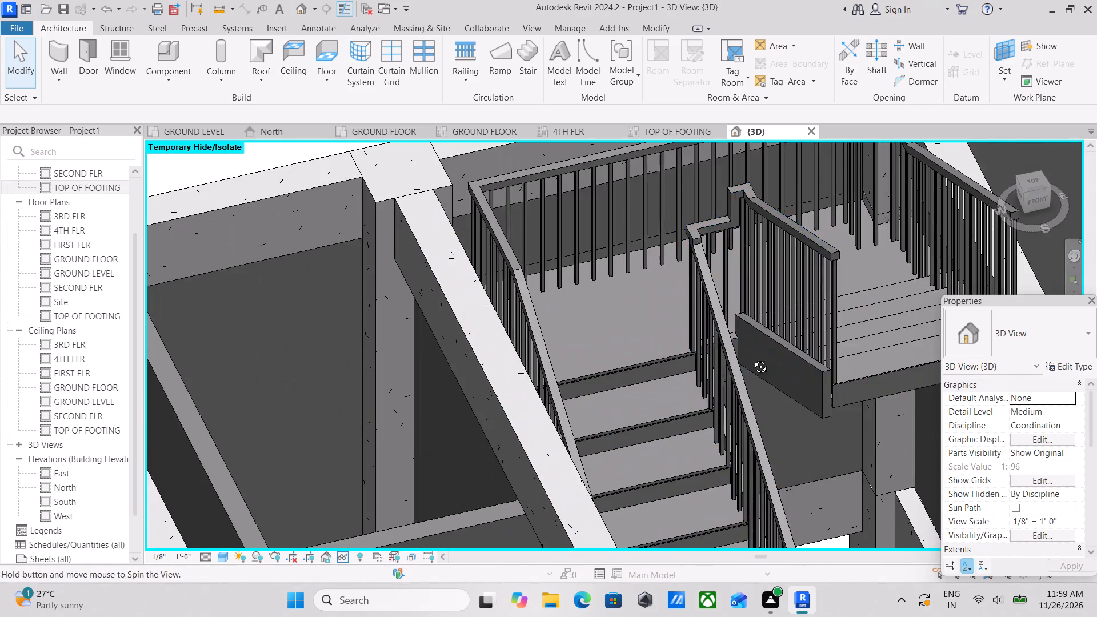
shift+middle_drag(752, 358, 671, 347)
middle_drag(712, 348, 531, 292)
shift+middle_drag(590, 315, 739, 266)
middle_drag(688, 277, 814, 238)
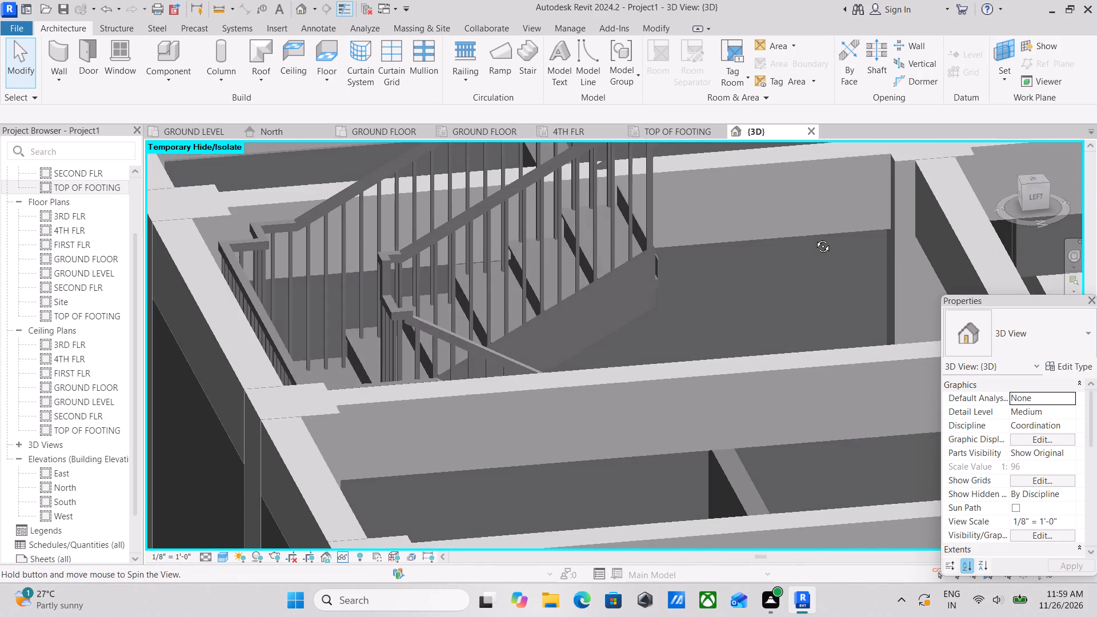
middle_drag(814, 238, 794, 195)
shift+middle_drag(765, 262, 702, 262)
shift+middle_drag(708, 253, 707, 255)
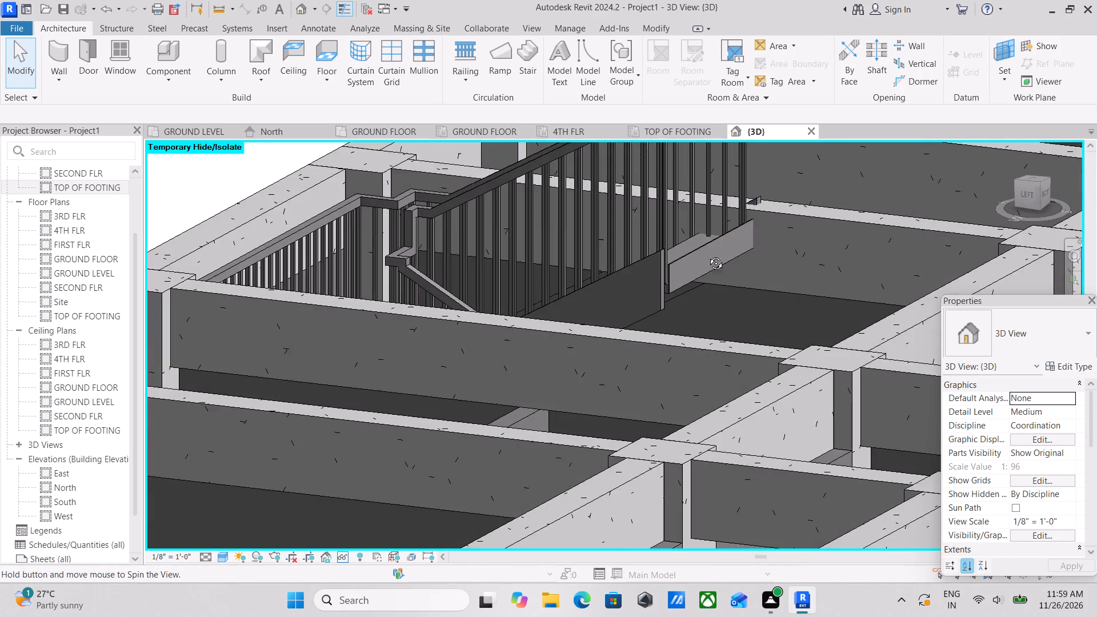
shift+middle_drag(707, 255, 648, 275)
shift+middle_drag(684, 266, 612, 281)
scroll(612, 281, down, 6)
shift+middle_drag(612, 281, 637, 306)
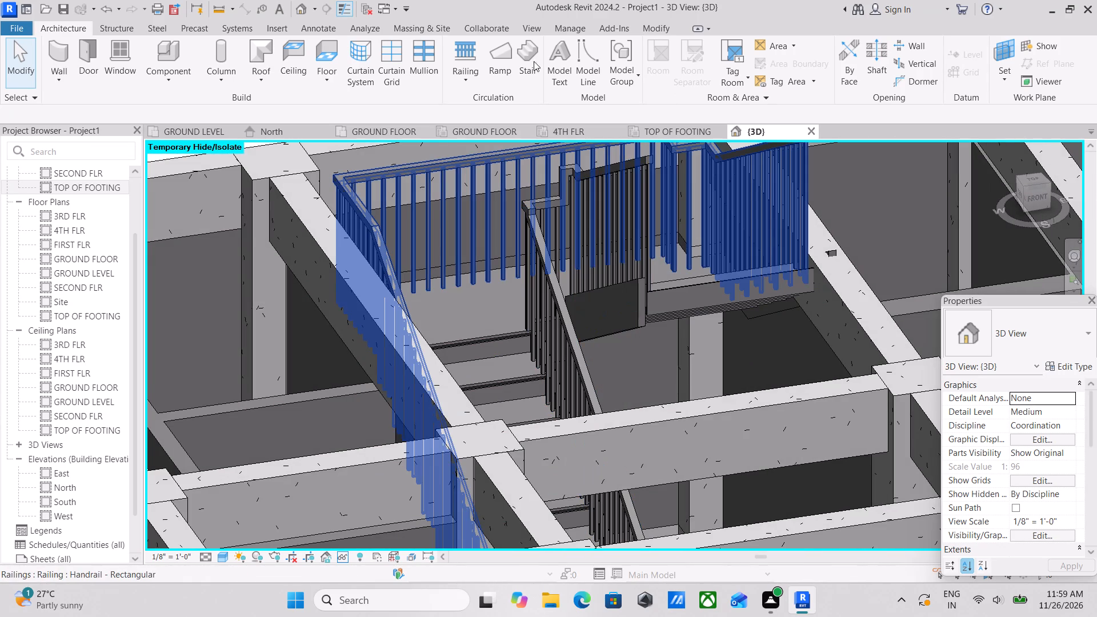
Review the GROUND FLOOR structural plan and floor plan, examining the wall layout against the underlying first floor plan image.
click(485, 130)
scroll(510, 317, up, 1)
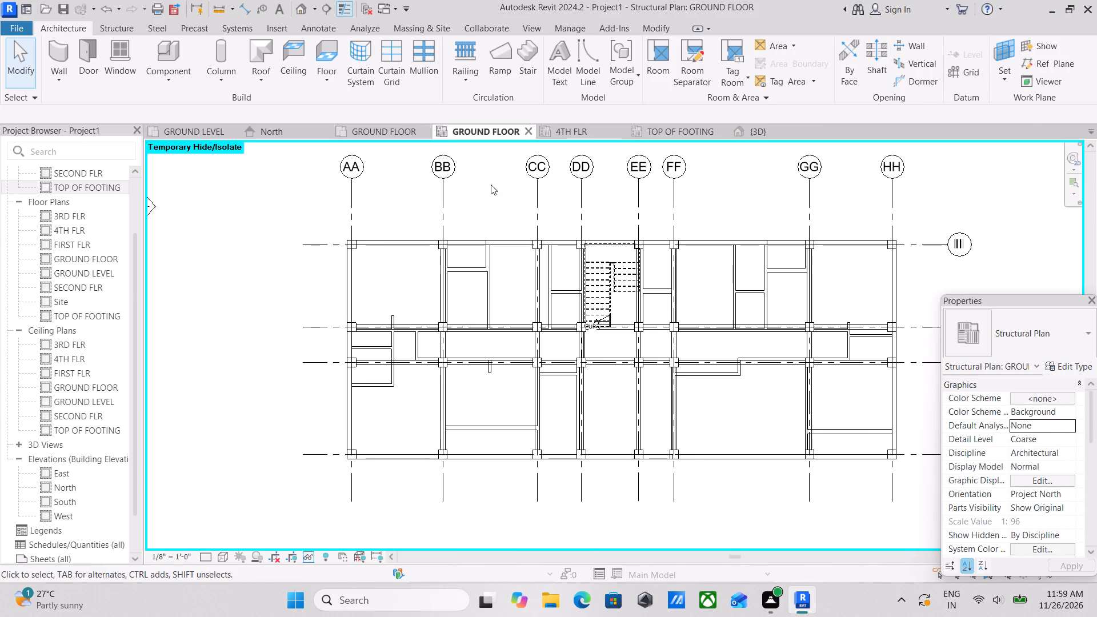
click(398, 129)
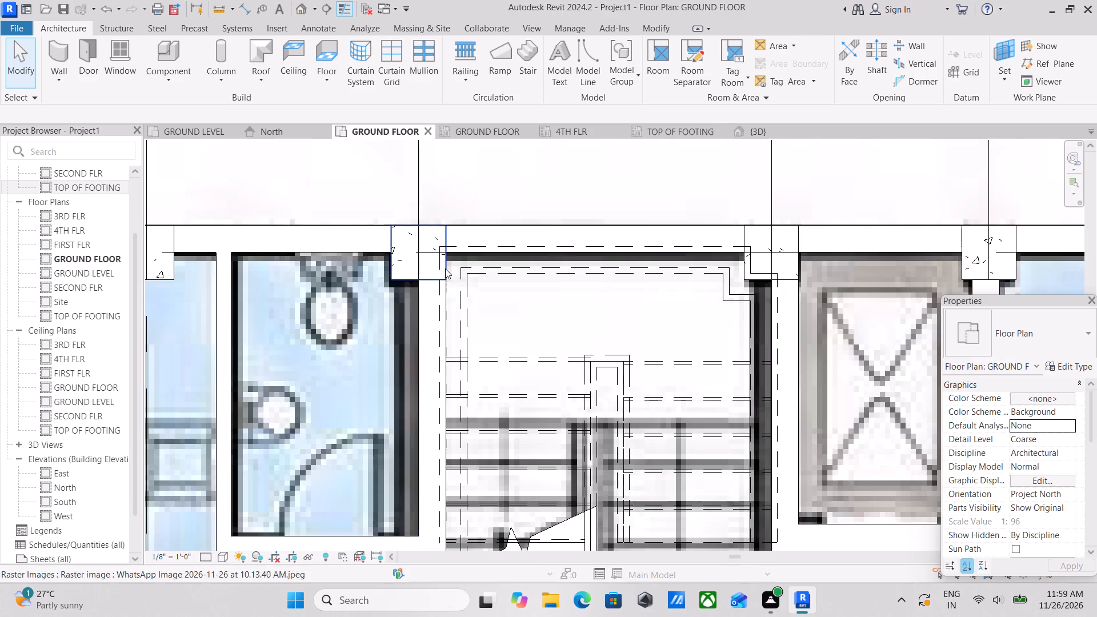
scroll(433, 332, down, 2)
middle_drag(429, 331, 635, 222)
scroll(456, 308, down, 1)
middle_drag(456, 308, 702, 211)
scroll(494, 271, down, 2)
middle_drag(494, 271, 610, 225)
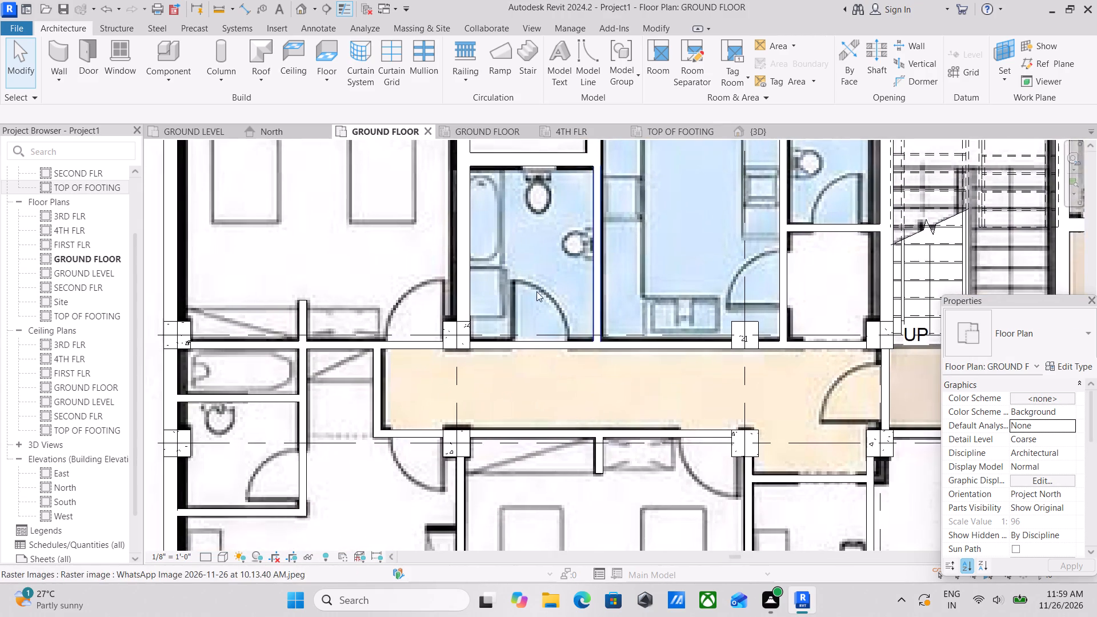
scroll(465, 304, down, 2)
middle_drag(465, 304, 550, 290)
middle_drag(369, 218, 511, 290)
scroll(524, 294, up, 1)
scroll(541, 271, down, 1)
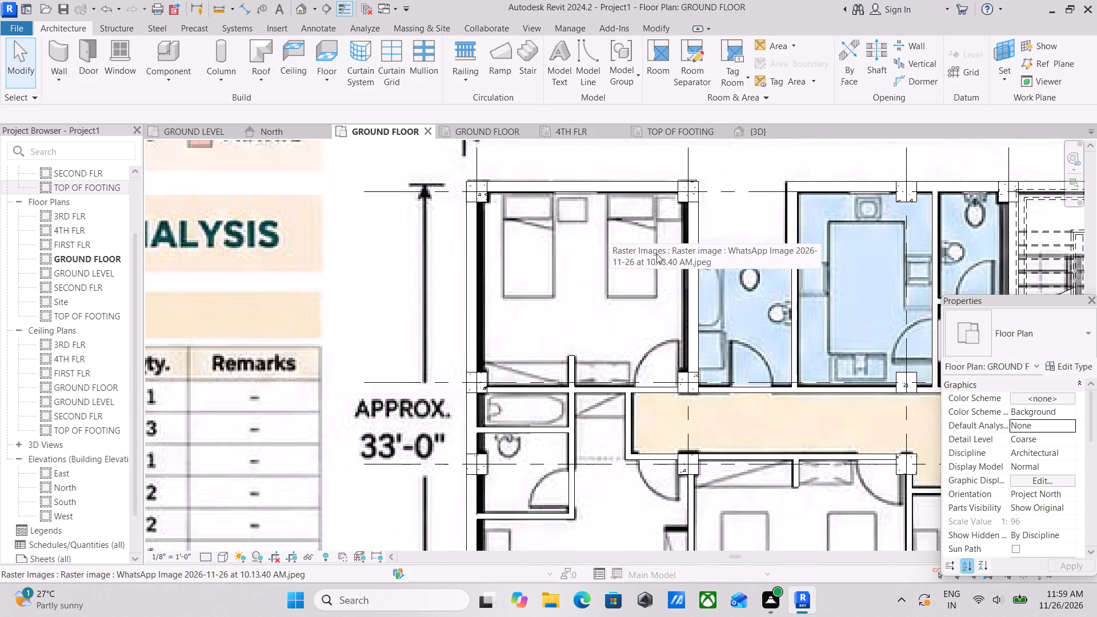
scroll(660, 261, up, 2)
scroll(575, 255, up, 1)
middle_drag(575, 255, 655, 212)
scroll(628, 297, down, 1)
middle_drag(628, 297, 630, 228)
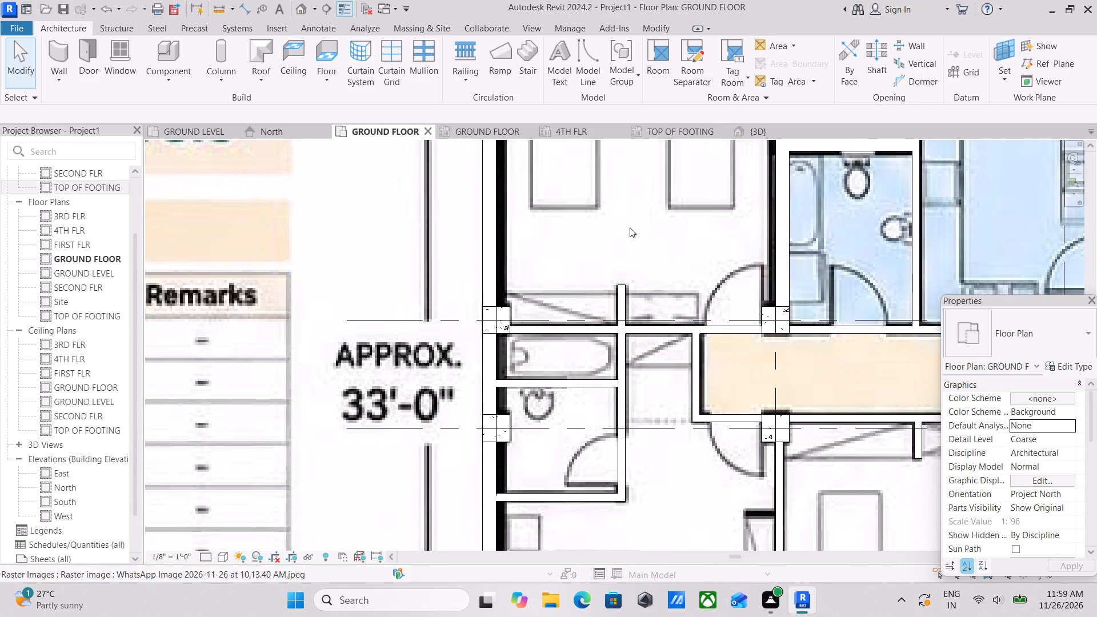
scroll(712, 391, up, 3)
middle_drag(732, 338, 710, 382)
scroll(656, 302, down, 5)
middle_drag(734, 302, 689, 339)
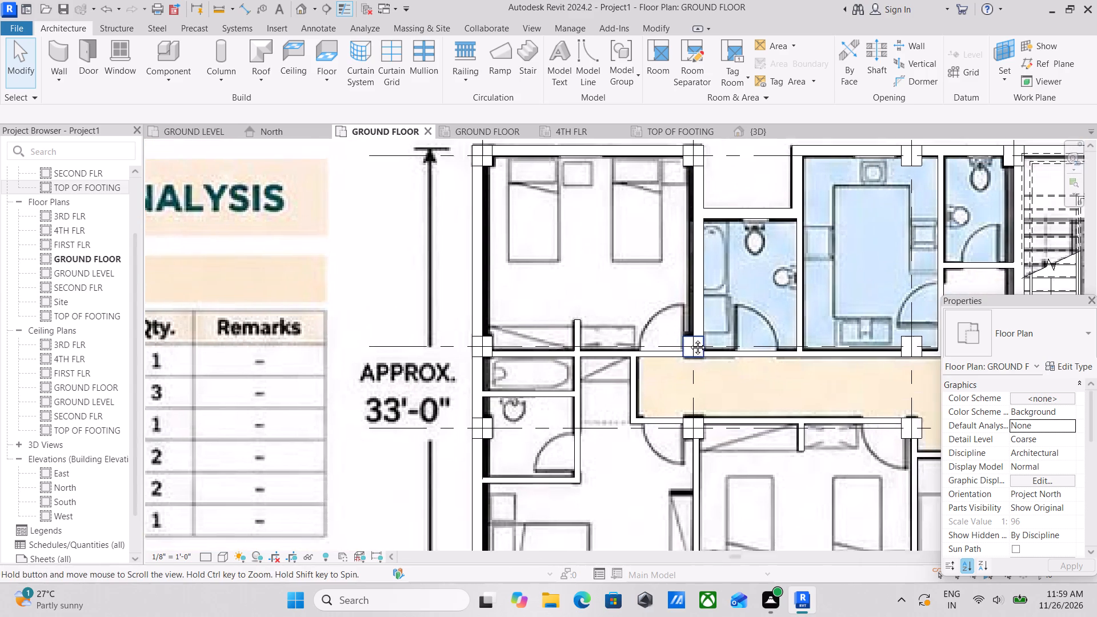
middle_drag(689, 339, 687, 340)
middle_drag(760, 294, 703, 341)
scroll(702, 341, up, 2)
scroll(702, 341, down, 2)
middle_drag(702, 341, 507, 316)
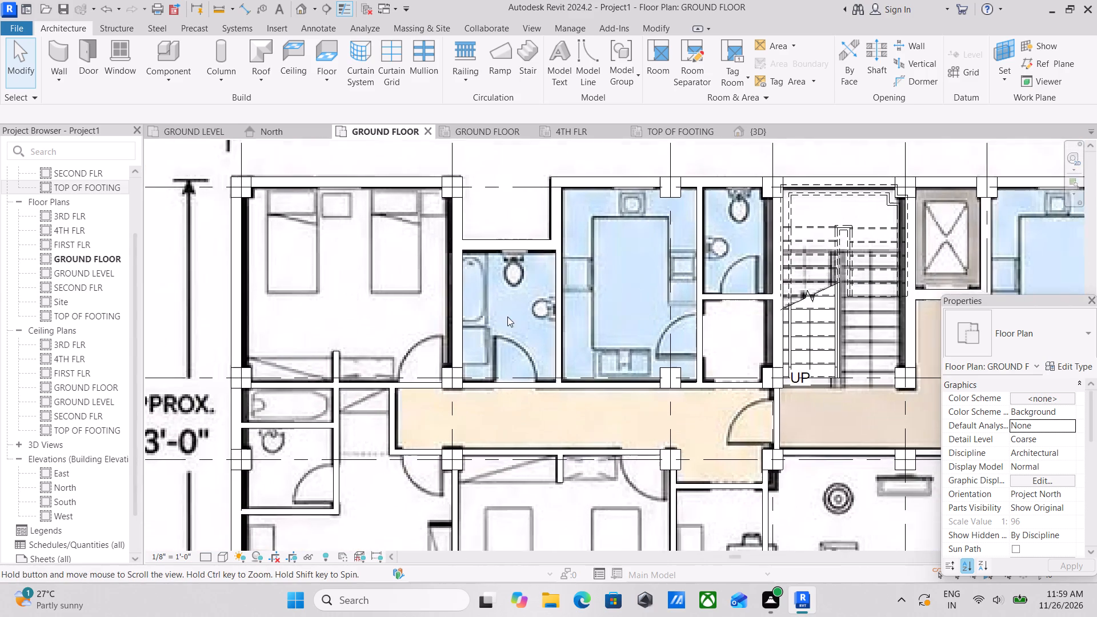
middle_drag(507, 316, 511, 318)
scroll(699, 283, down, 3)
middle_drag(707, 282, 542, 265)
middle_drag(566, 339, 653, 280)
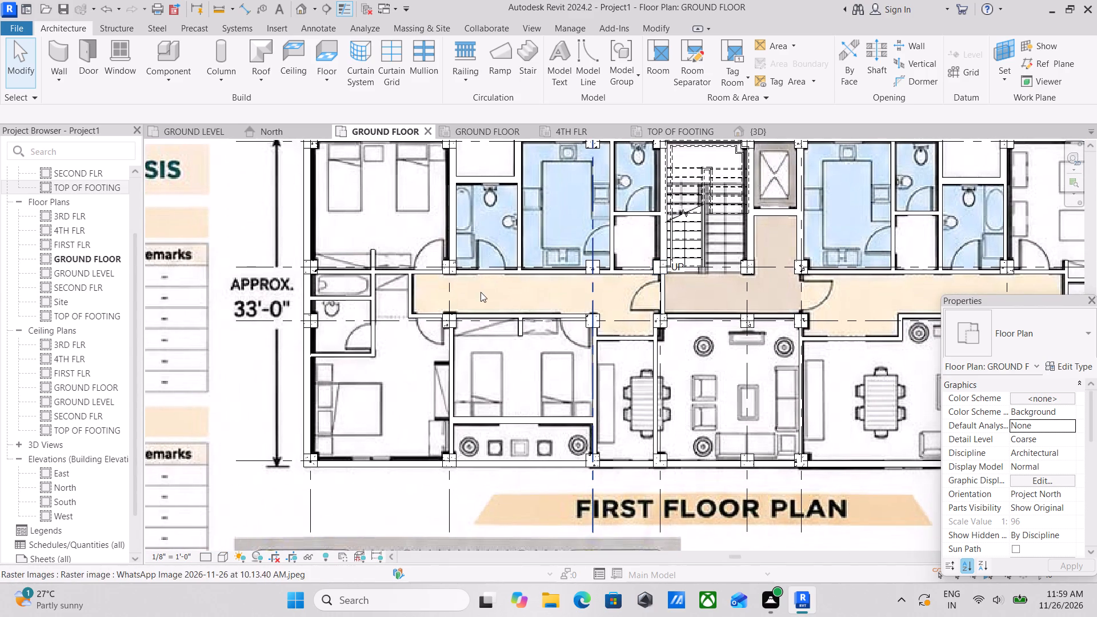
middle_drag(750, 311, 569, 308)
middle_drag(748, 333, 863, 362)
middle_drag(549, 329, 695, 343)
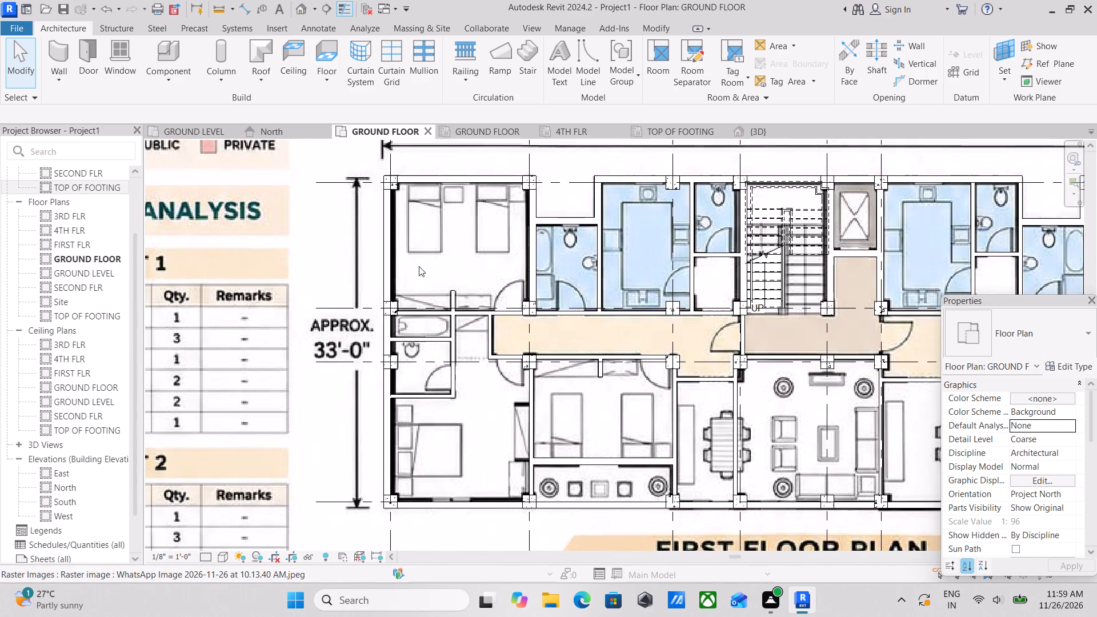
scroll(418, 258, up, 2)
middle_drag(419, 258, 485, 257)
scroll(517, 262, down, 1)
middle_drag(517, 262, 535, 265)
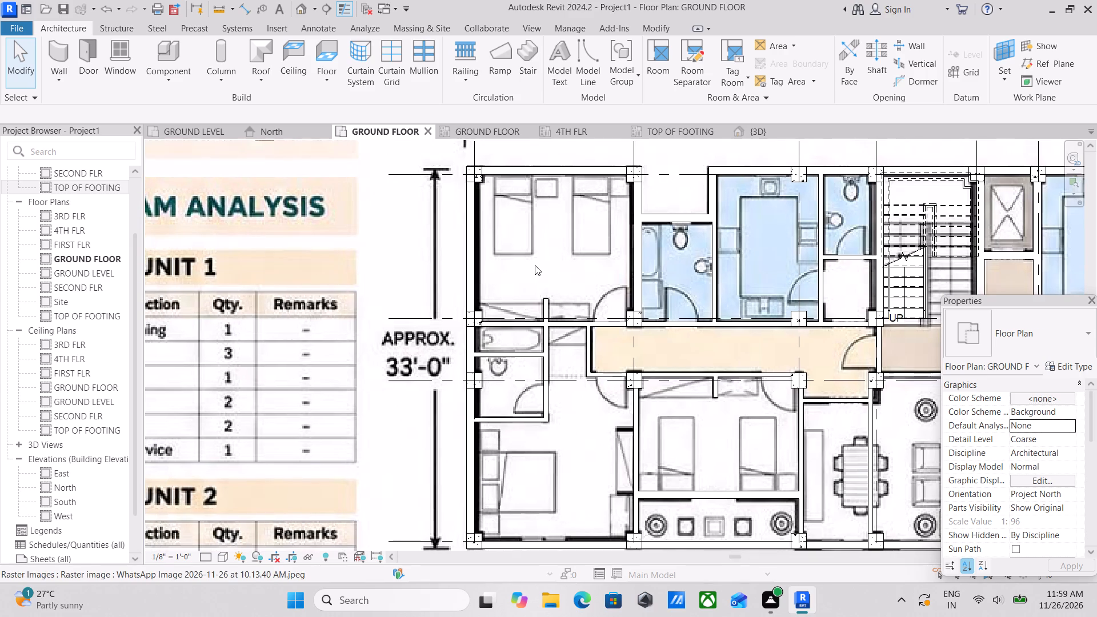
Place rooms automatically in all enclosed areas of the GROUND FLOOR floor plan with a 10' 0" limit offset.
click(116, 25)
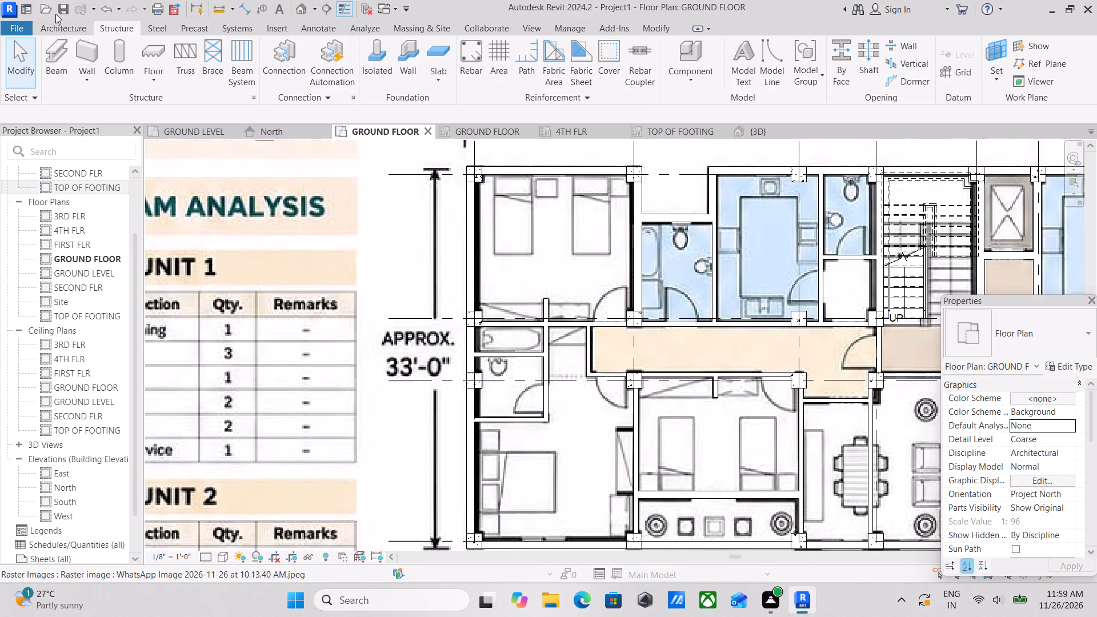
click(55, 28)
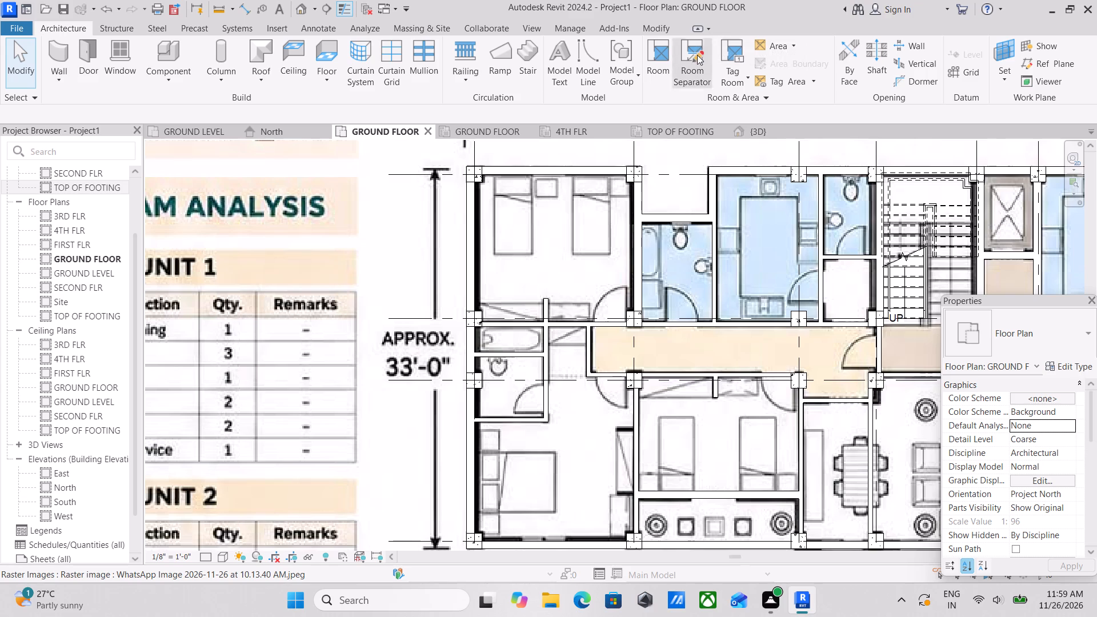
click(659, 61)
click(634, 55)
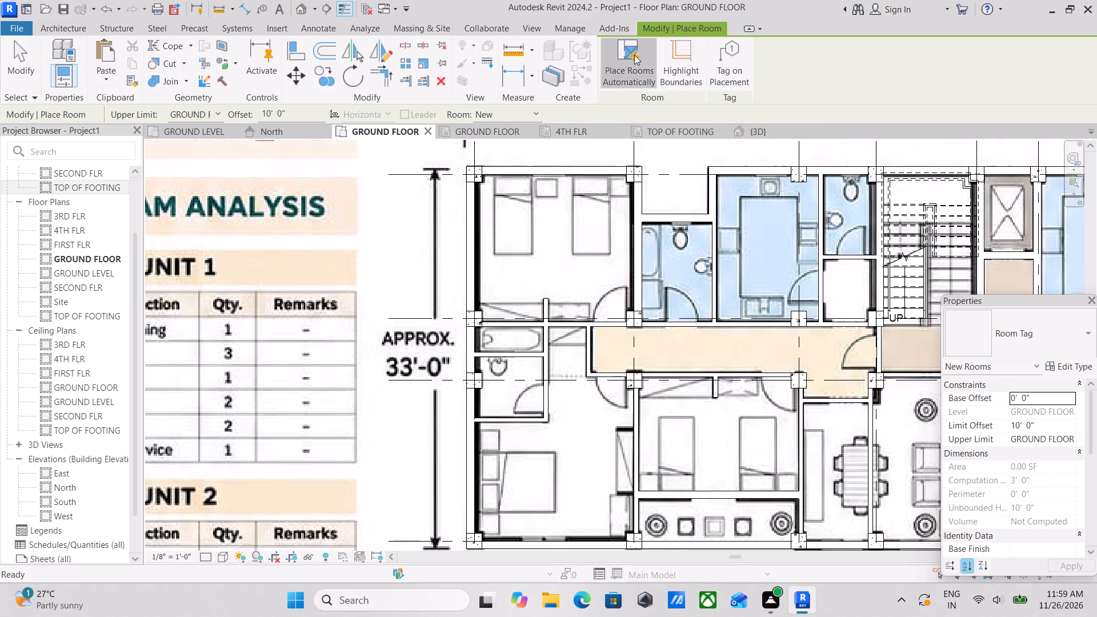
click(634, 294)
scroll(659, 231, down, 2)
middle_drag(659, 231, 449, 215)
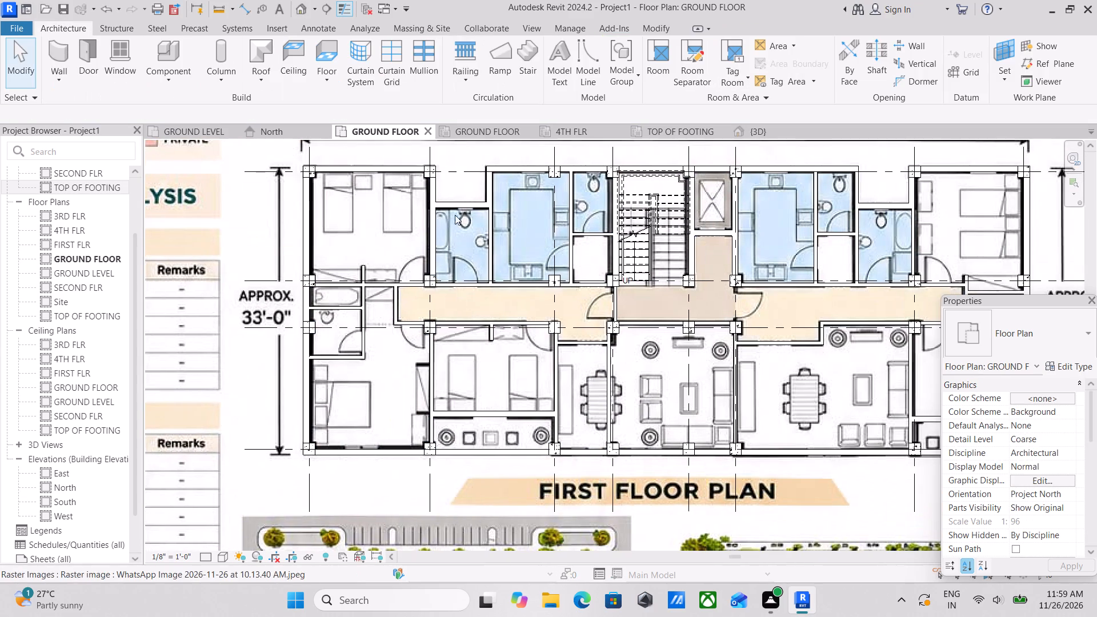
Tag the two bedrooms between grids GG and HH and the adjoining bathroom just west of grid GG with room tags.
click(726, 63)
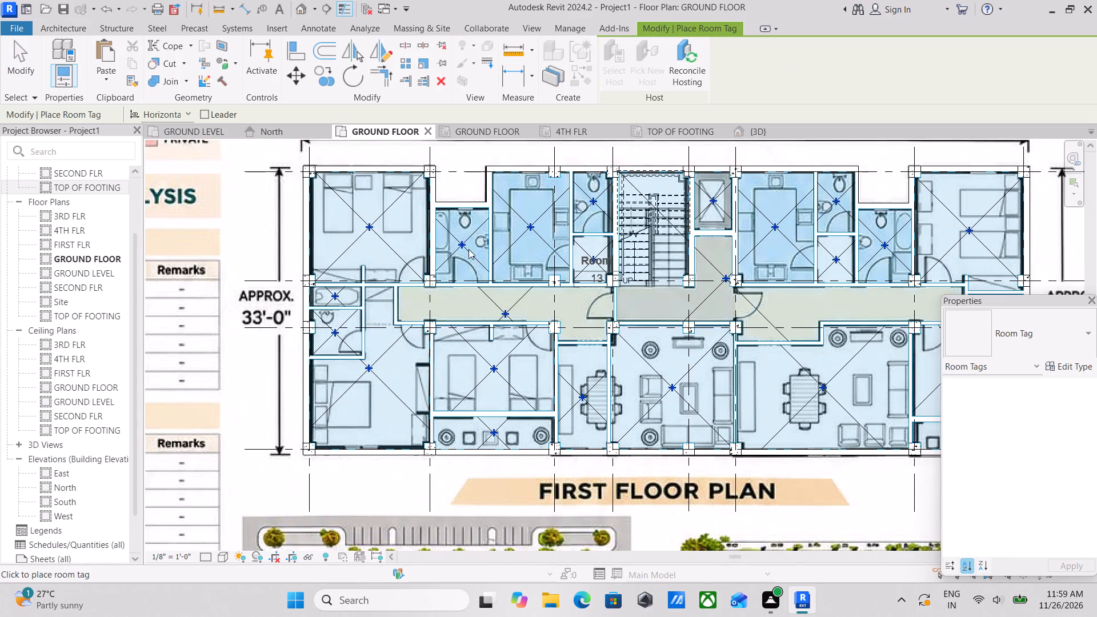
scroll(619, 323, down, 1)
middle_drag(617, 323, 502, 274)
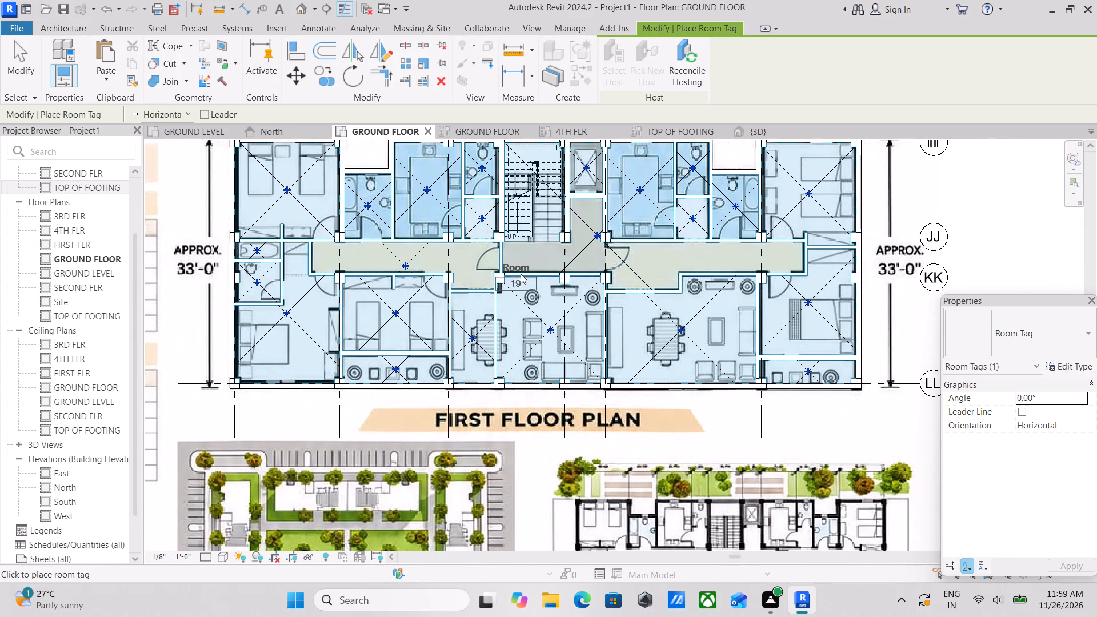
click(810, 298)
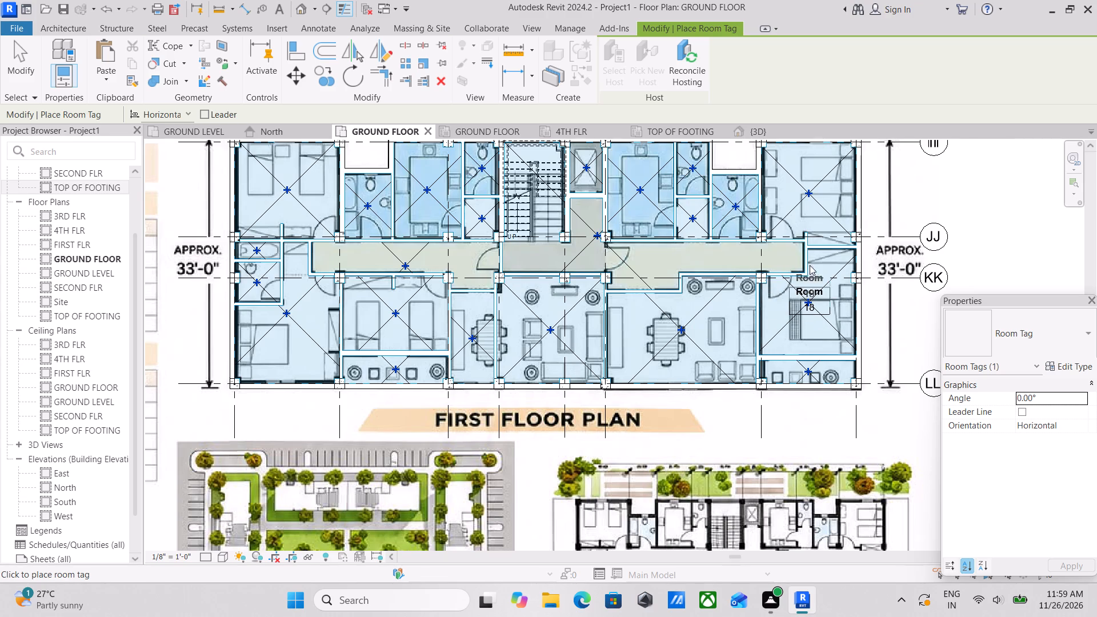
click(809, 183)
middle_drag(711, 199, 762, 273)
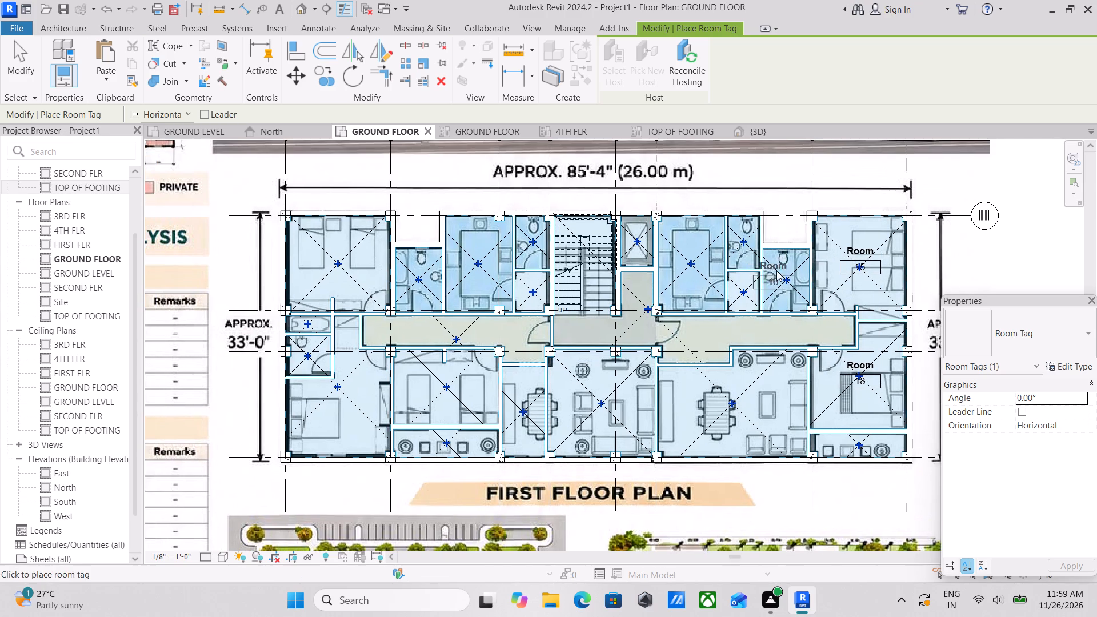
click(784, 271)
Tag the kitchen east of grid FF, the small toilet beside it and the small room below that toilet.
scroll(741, 226, up, 3)
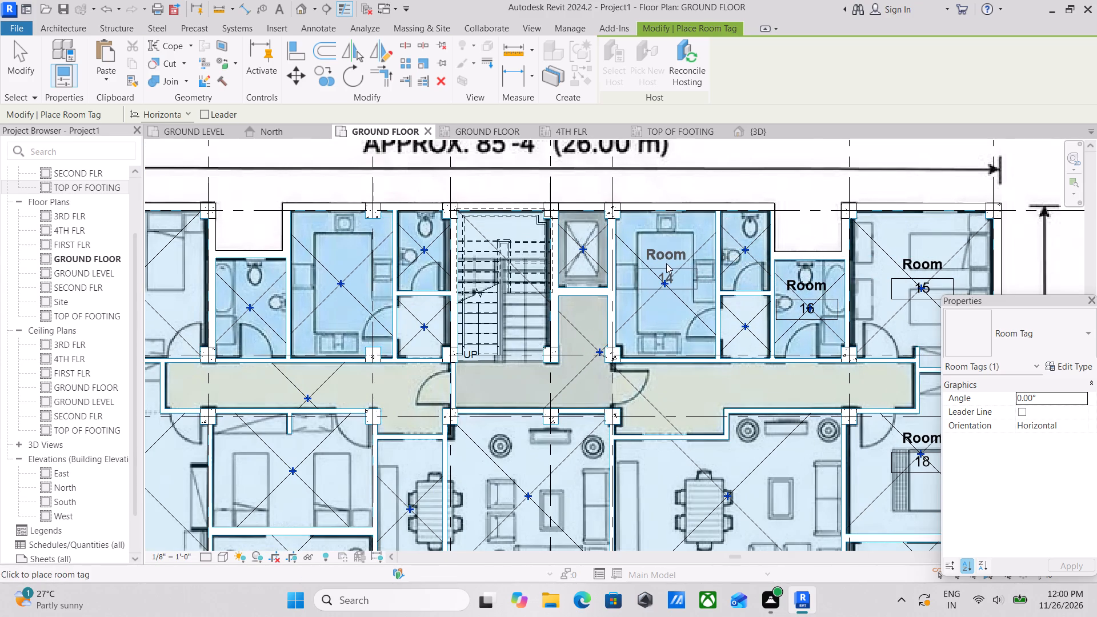
click(666, 265)
click(750, 236)
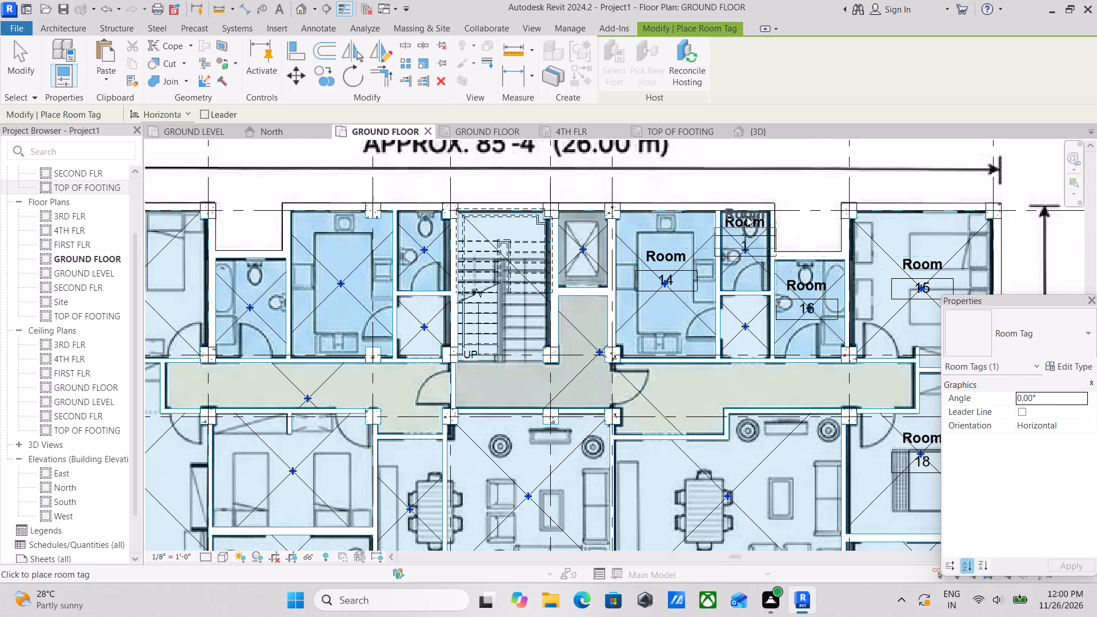
click(742, 318)
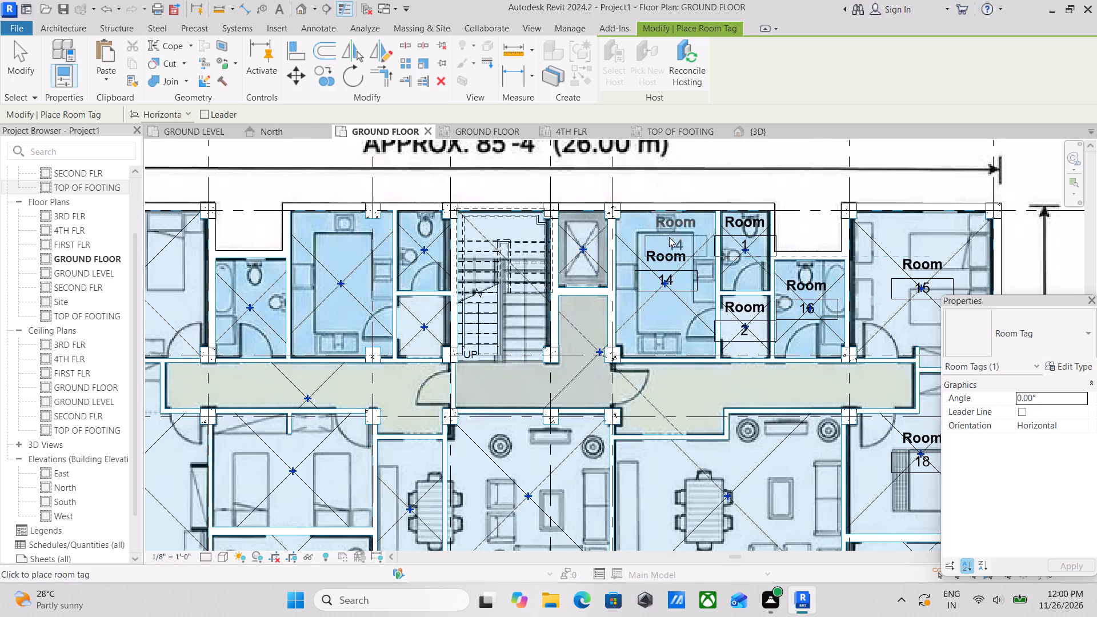
Tag the lift shaft, the kitchen and bathroom just east of grid BB, and the northwest corner bedroom with room tags.
middle_drag(668, 258, 762, 268)
click(675, 247)
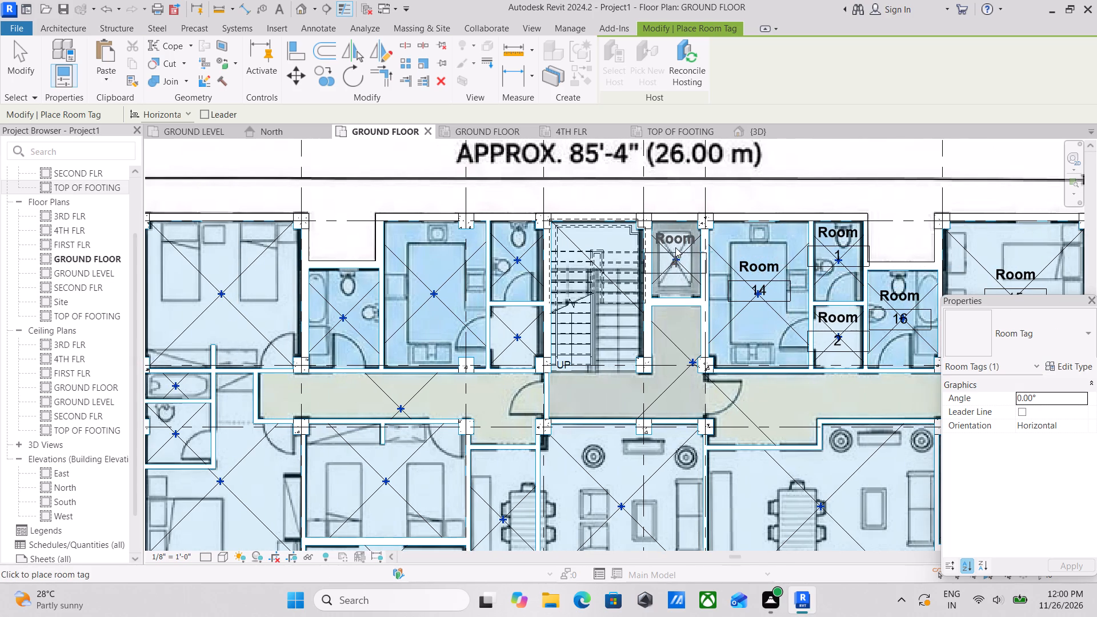
middle_drag(499, 291, 683, 307)
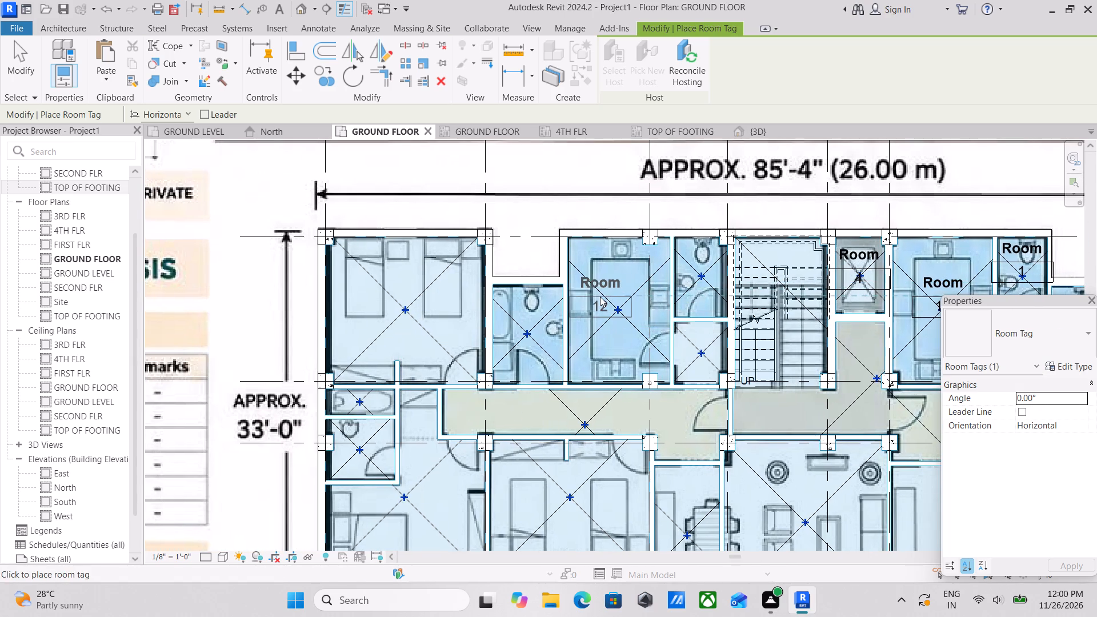
click(618, 298)
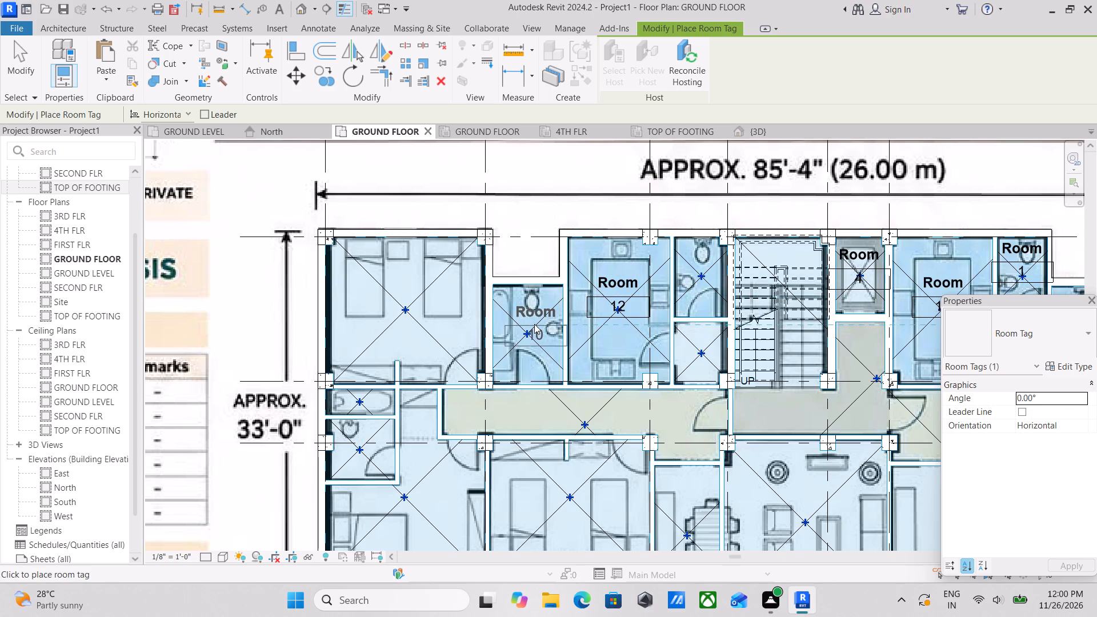
click(534, 324)
click(401, 299)
Tag the small toilet on the west side and the southwest corner bedroom beside it.
middle_drag(405, 291, 481, 202)
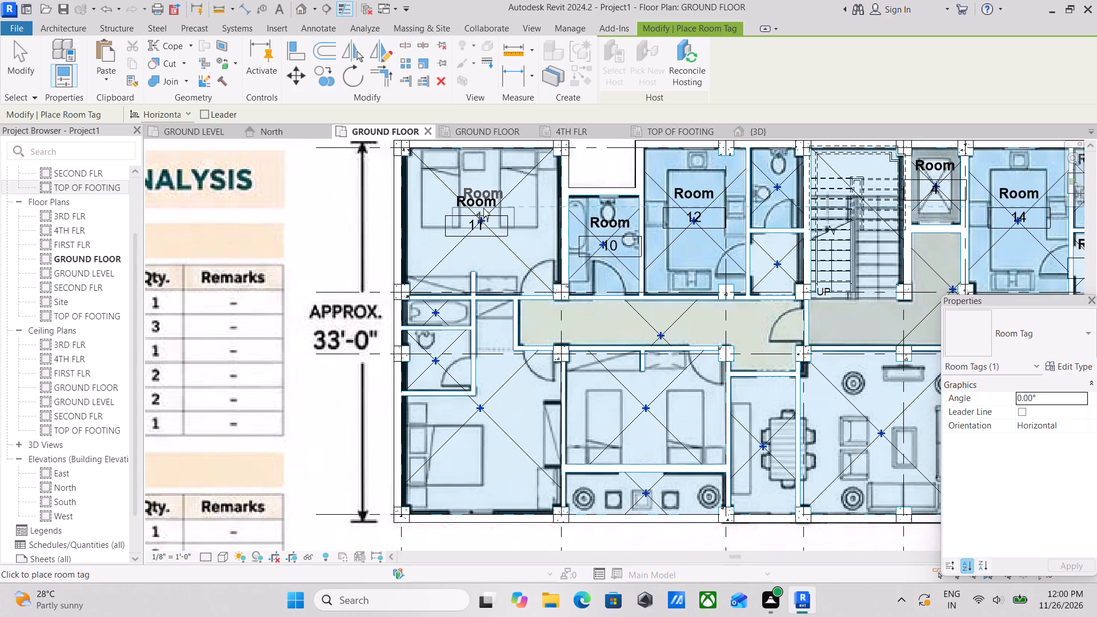
scroll(432, 309, up, 3)
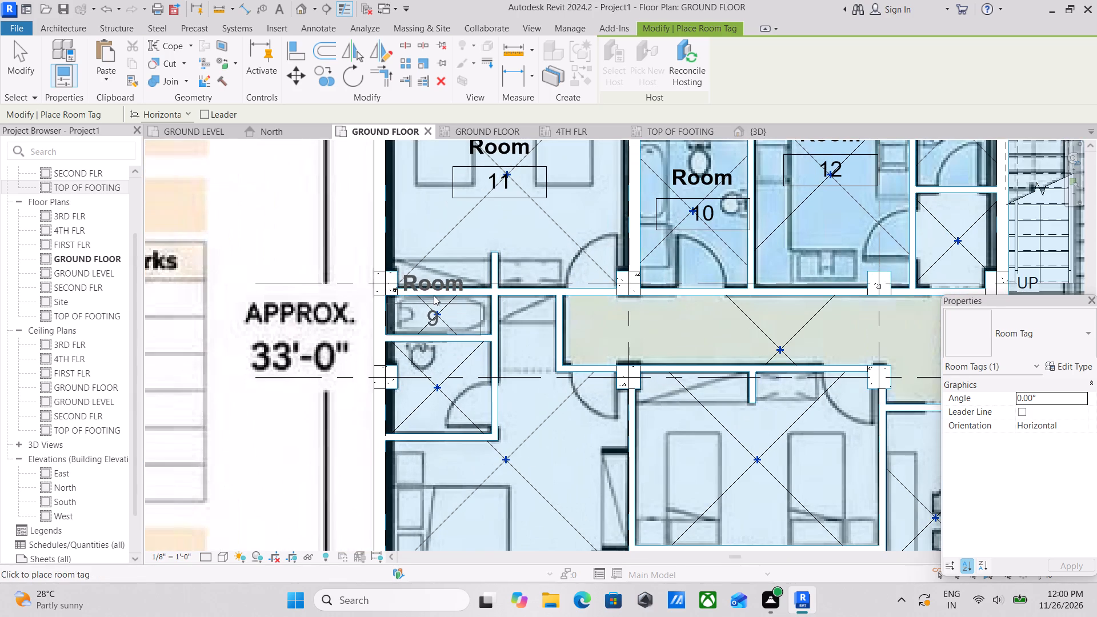
click(434, 295)
click(442, 364)
middle_drag(443, 347, 448, 307)
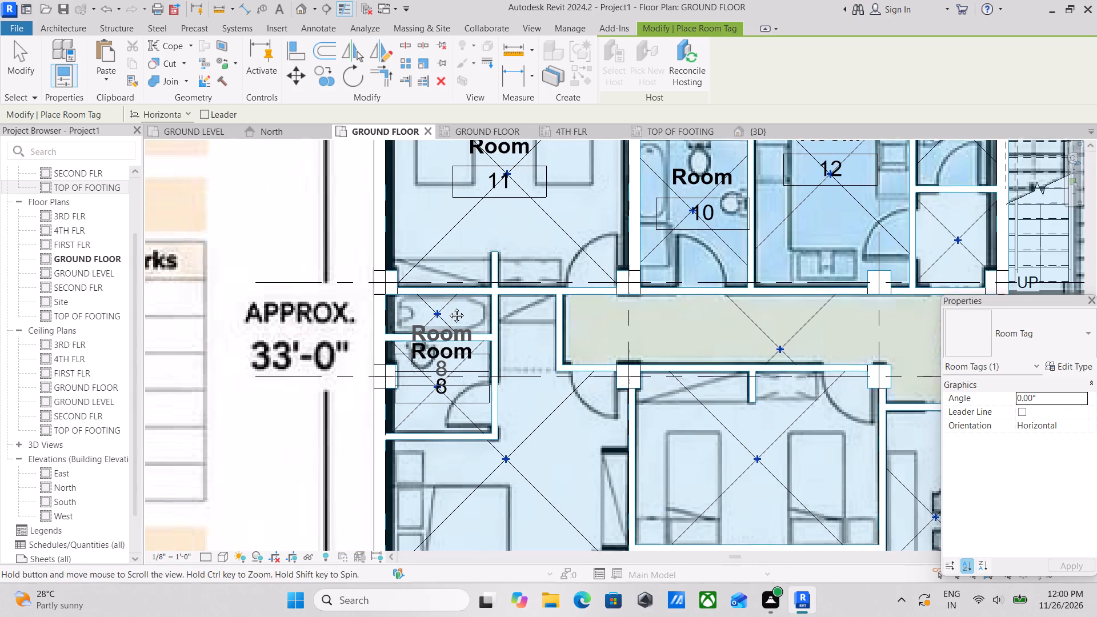
middle_drag(448, 307, 489, 203)
click(549, 294)
Tag the corridor west of grid DD, the twin bedroom between grids BB and CC, and the balcony below that bedroom.
middle_drag(604, 249, 580, 318)
middle_drag(676, 245, 506, 297)
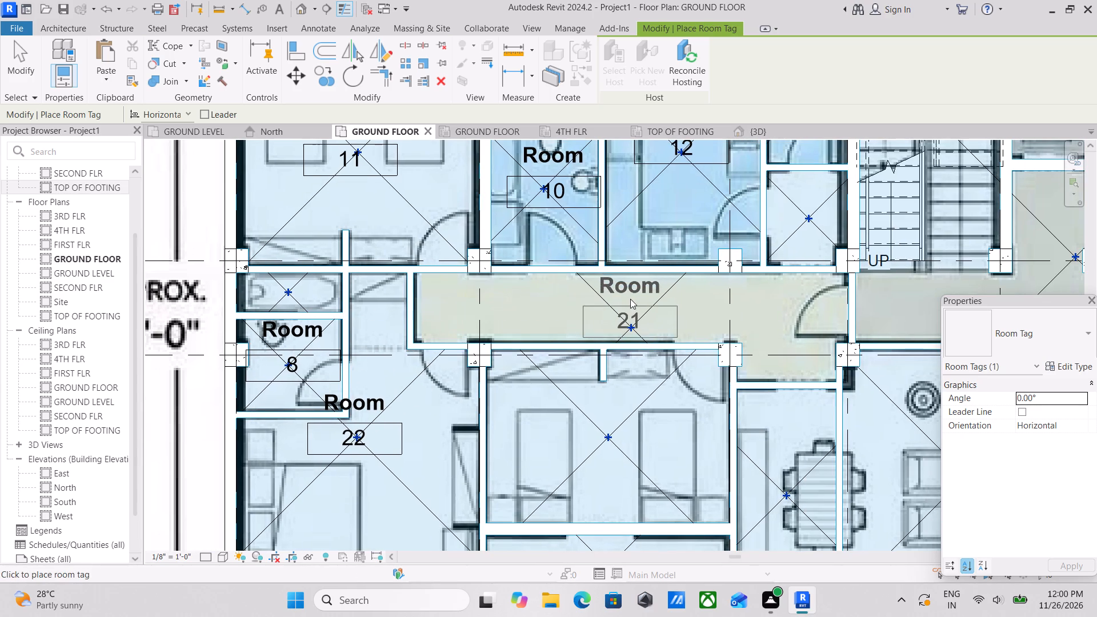
click(630, 299)
middle_drag(690, 370, 675, 246)
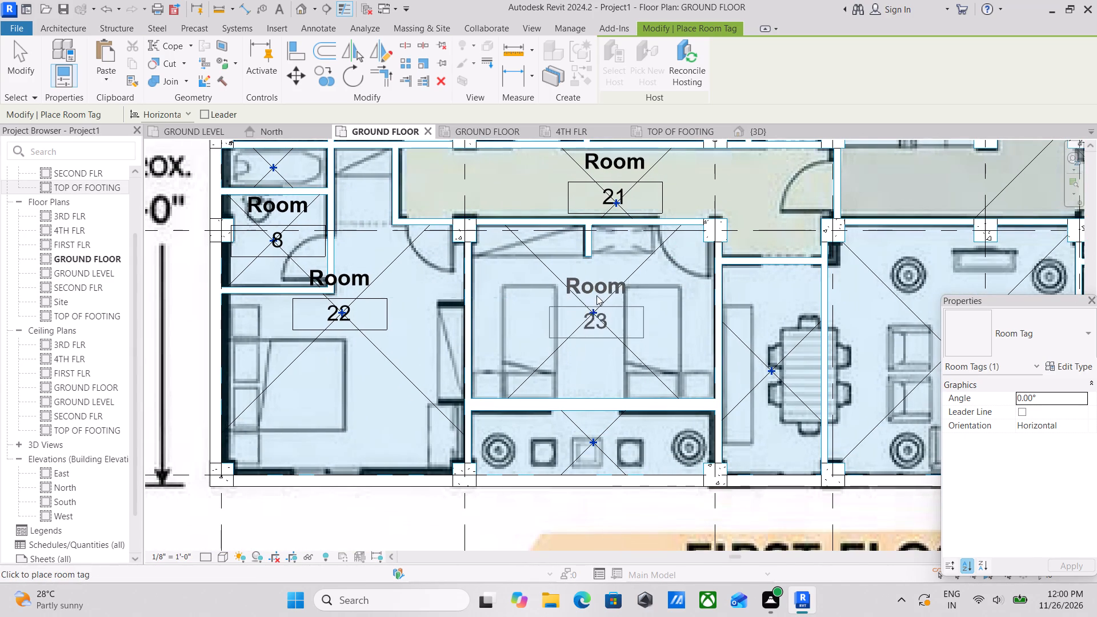
click(595, 288)
middle_drag(730, 358, 699, 274)
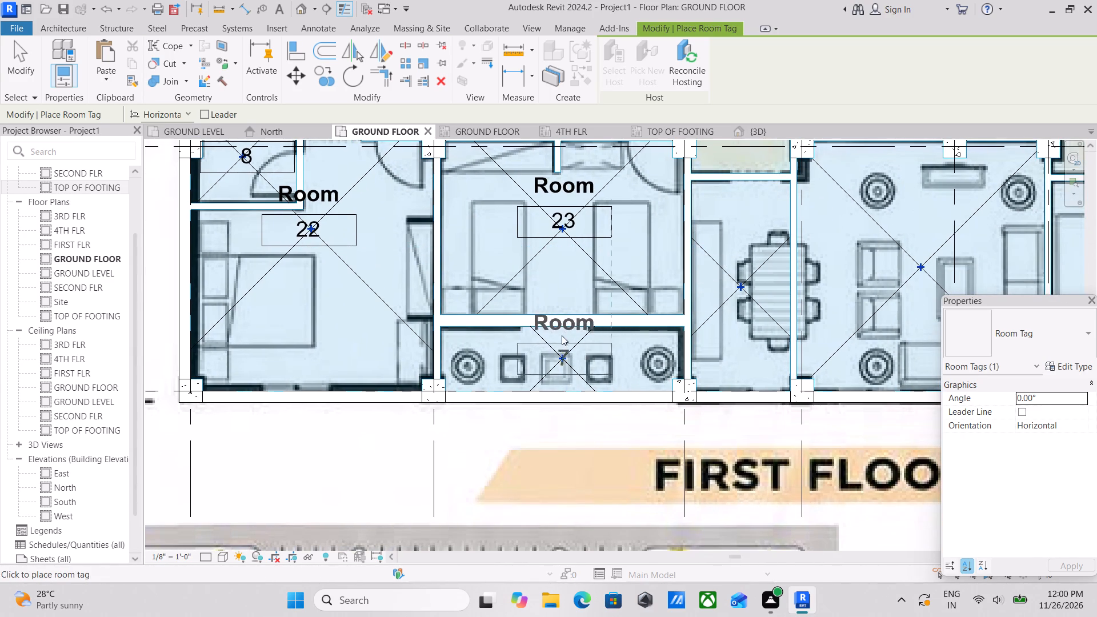
click(559, 339)
Tag the dining space between grids CC and DD and the living room between grids DD and FF.
middle_drag(675, 296, 554, 332)
middle_drag(671, 325, 602, 347)
scroll(558, 309, down, 1)
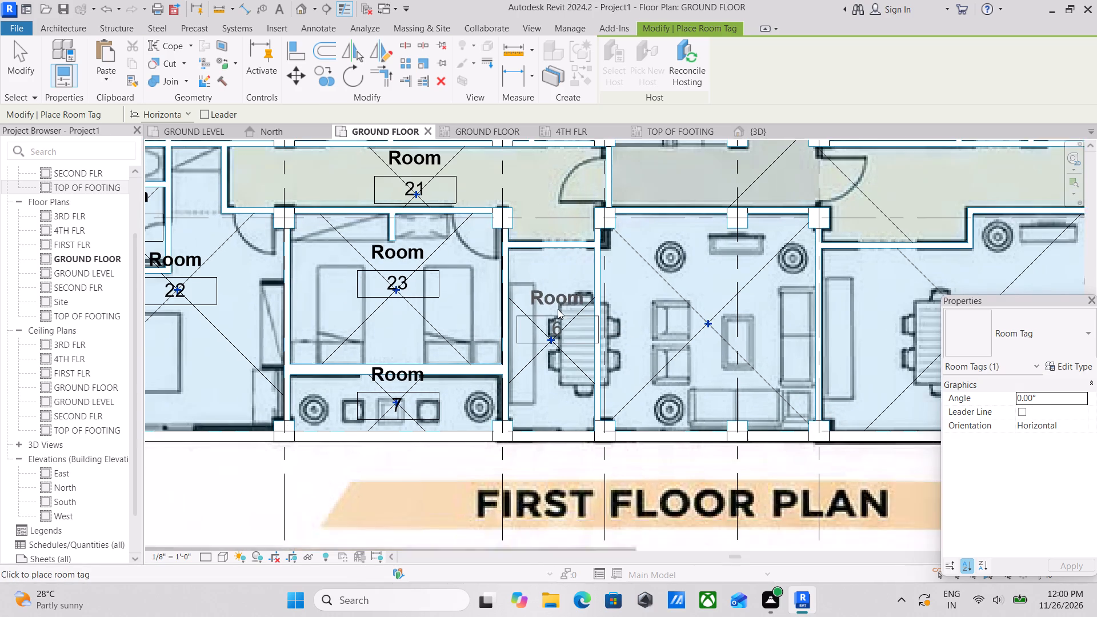
middle_drag(558, 309, 572, 358)
click(567, 369)
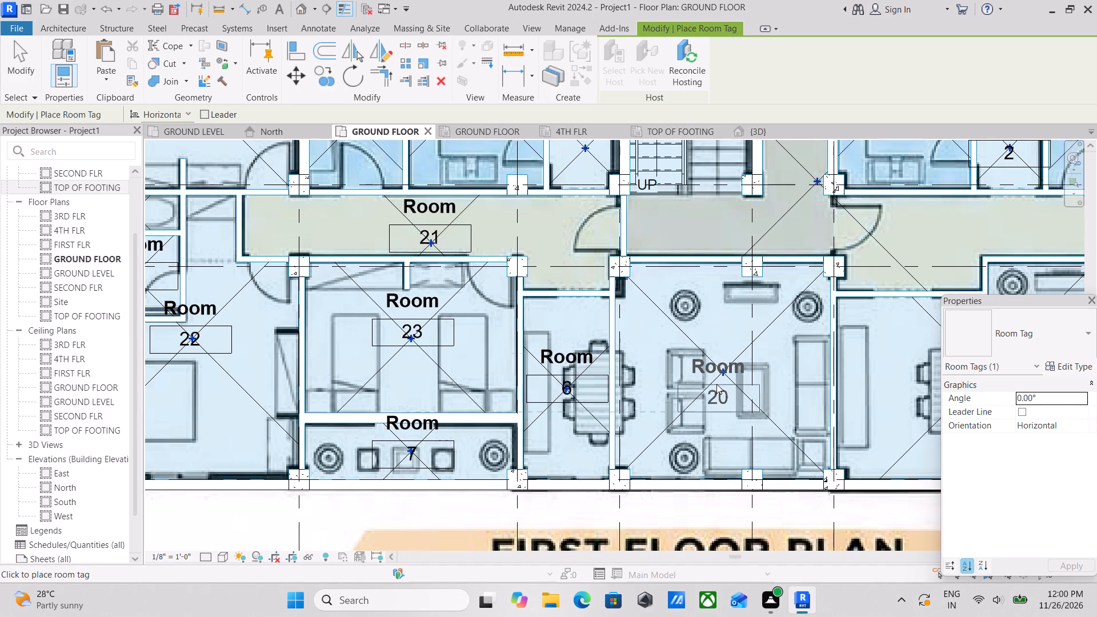
click(722, 364)
Tag the living-dining room between grids FF and GG and the southeast balcony below the bedroom east of grid GG.
middle_drag(777, 296, 750, 357)
middle_drag(720, 344, 702, 324)
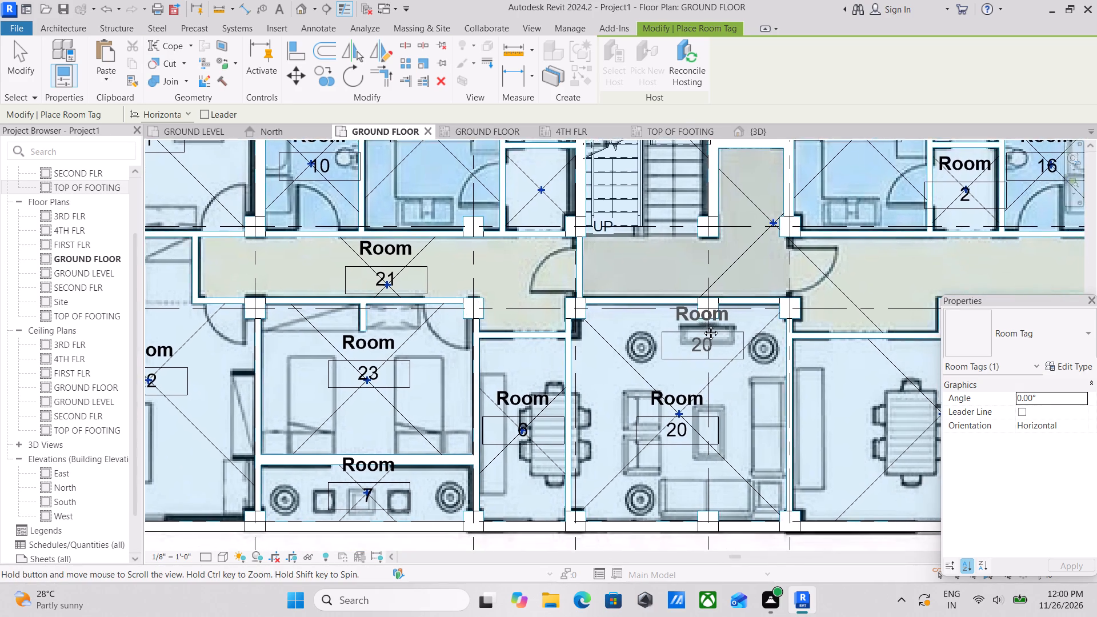
middle_drag(702, 324, 601, 263)
middle_drag(795, 331, 638, 319)
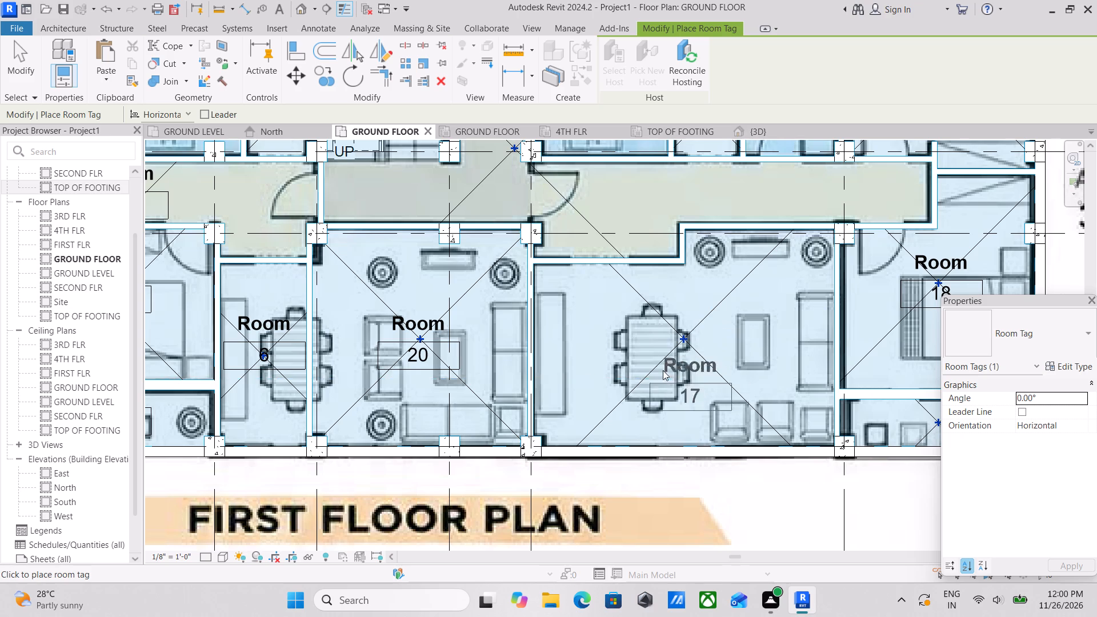
click(689, 318)
middle_drag(711, 285, 552, 281)
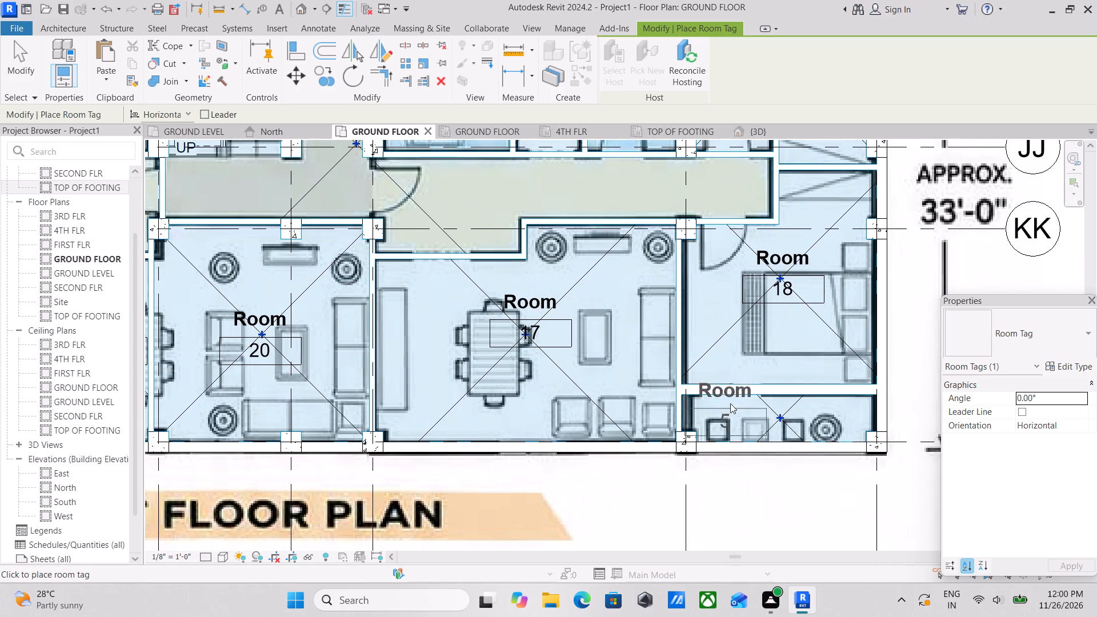
click(783, 402)
Tag the central lobby in front of the stairs and lift, and finish placing room tags.
middle_drag(701, 309, 758, 419)
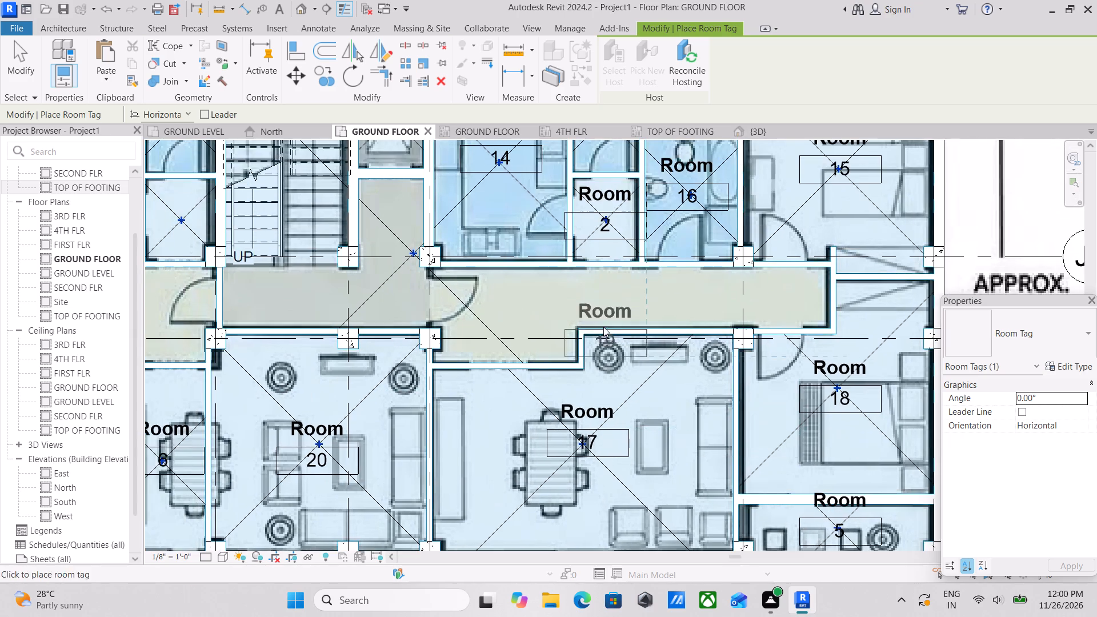
middle_drag(603, 327, 688, 432)
scroll(584, 253, down, 1)
middle_drag(584, 255, 599, 319)
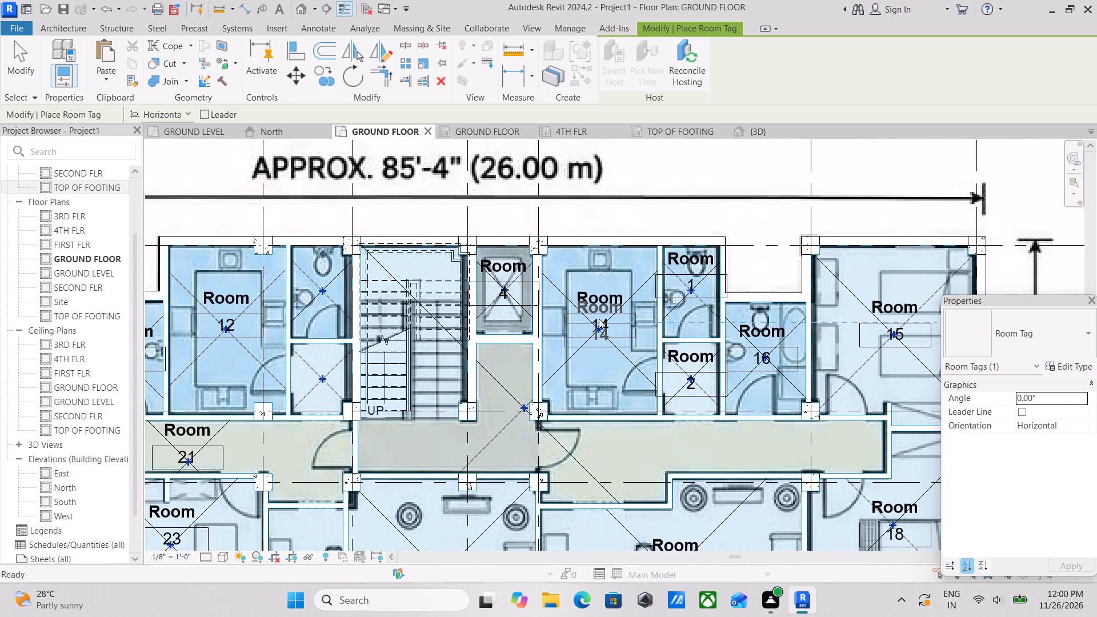
scroll(561, 331, down, 2)
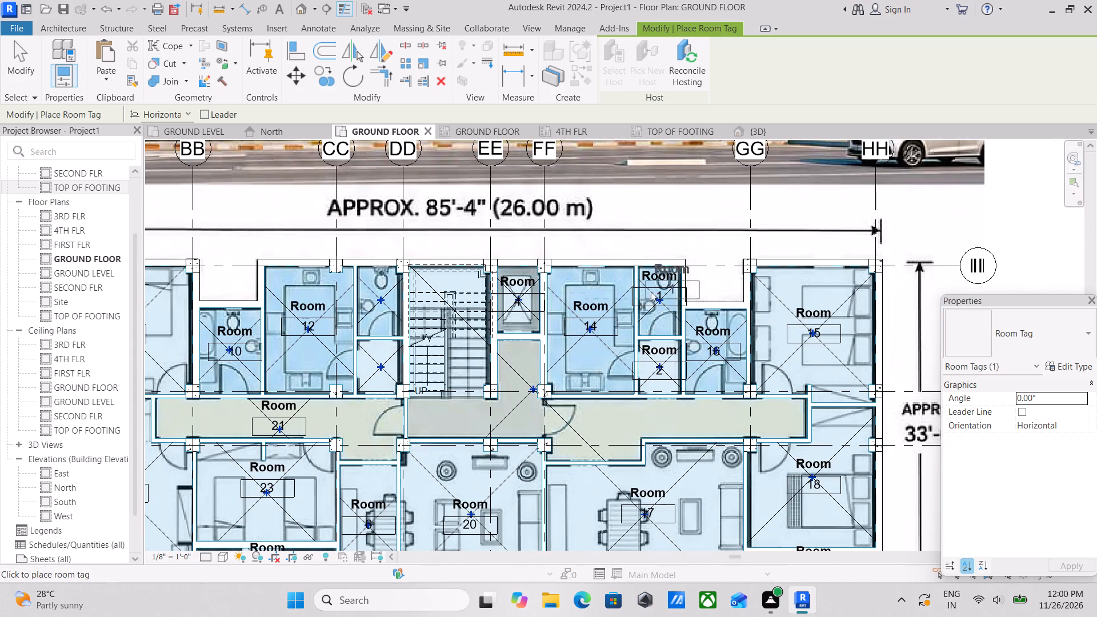
scroll(551, 312, up, 4)
scroll(700, 336, down, 1)
middle_drag(700, 336, 471, 311)
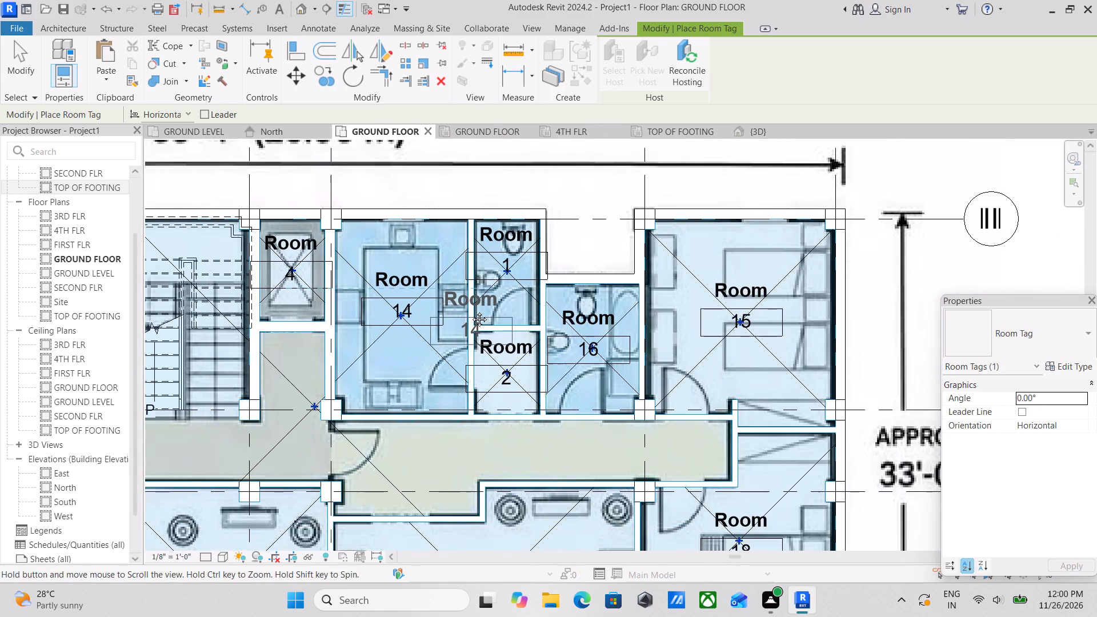
middle_drag(471, 311, 659, 241)
middle_drag(371, 297, 696, 249)
middle_drag(759, 307, 629, 360)
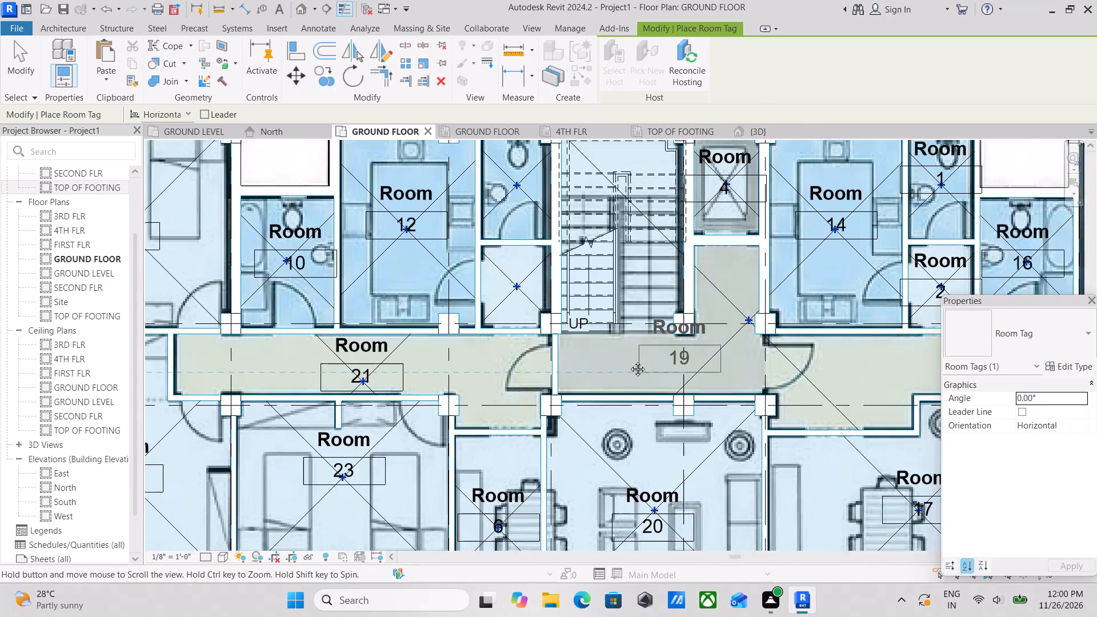
middle_drag(629, 360, 627, 362)
click(696, 327)
scroll(692, 347, up, 1)
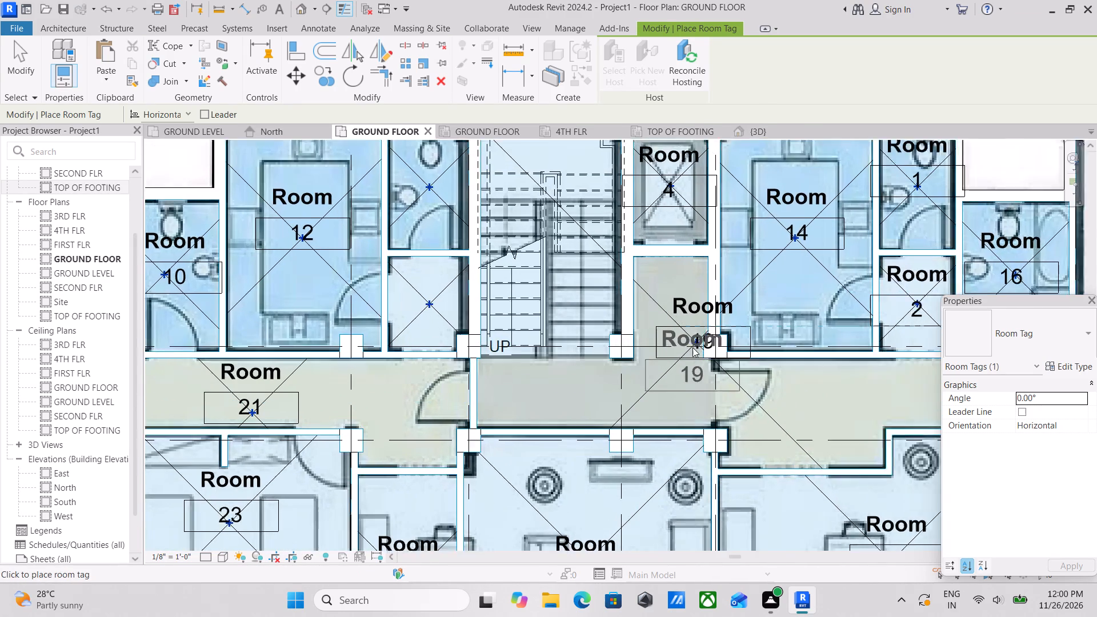
scroll(692, 347, up, 1)
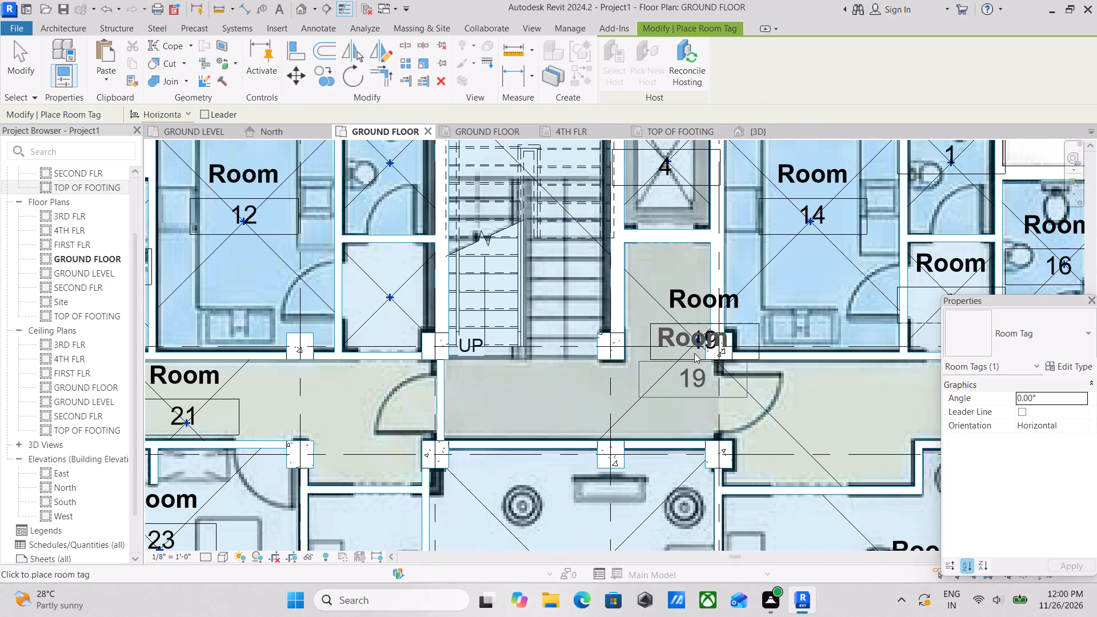
key(Escape)
key(Escape)
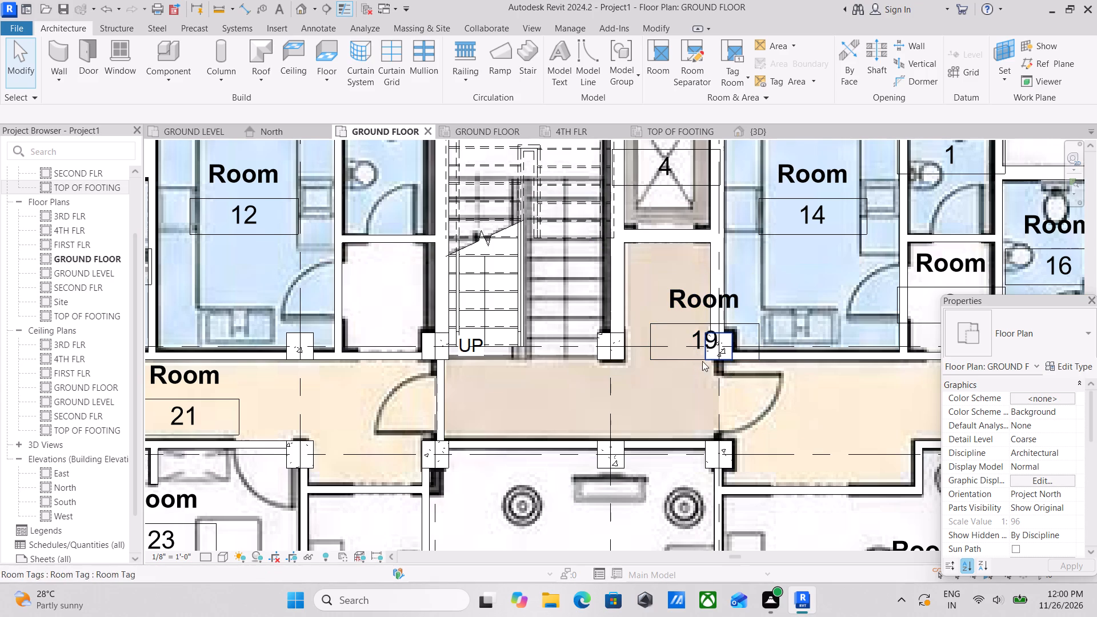
Nudge the central lobby's room tag west and south so it sits inside the lobby beside the stairs.
key(Left)
key(Left)
click(648, 336)
key(Left)
key(Left)
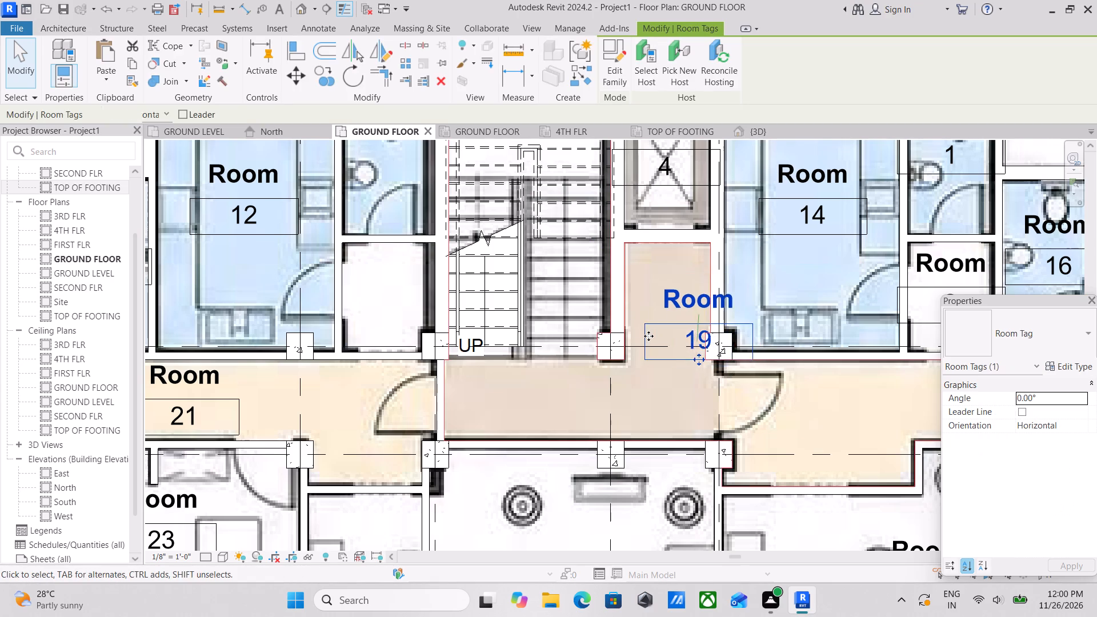
key(Left)
key(Left)
key(Left)
key(Left)
key(Left)
key(Left)
key(Left)
key(Left)
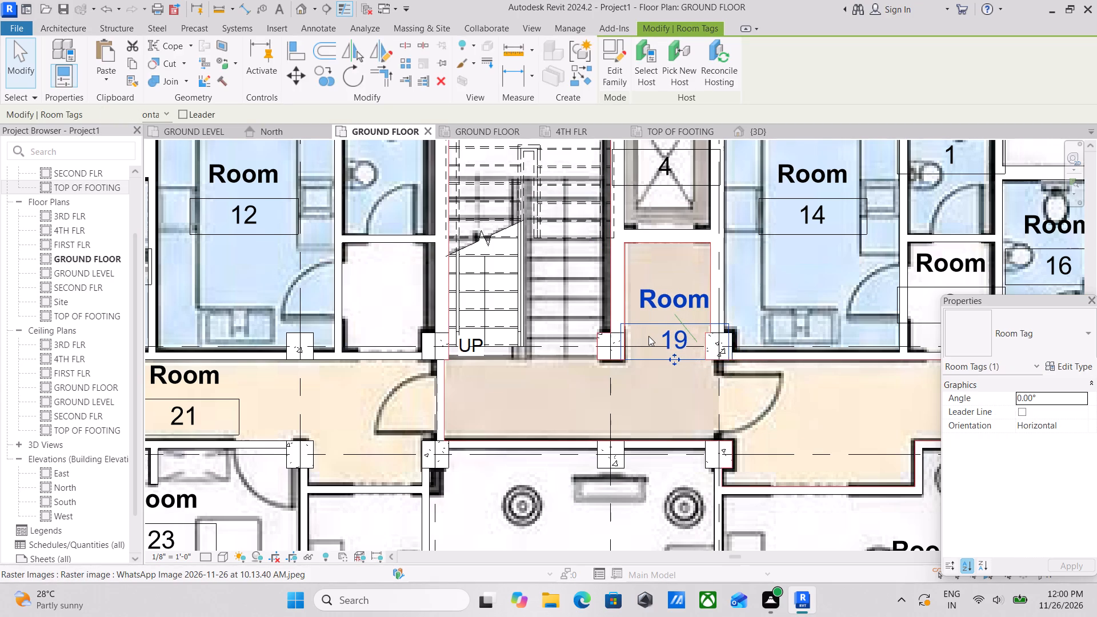
key(Down)
key(Down)
key(Down)
key(Down)
key(Down)
key(Down)
key(Down)
key(Down)
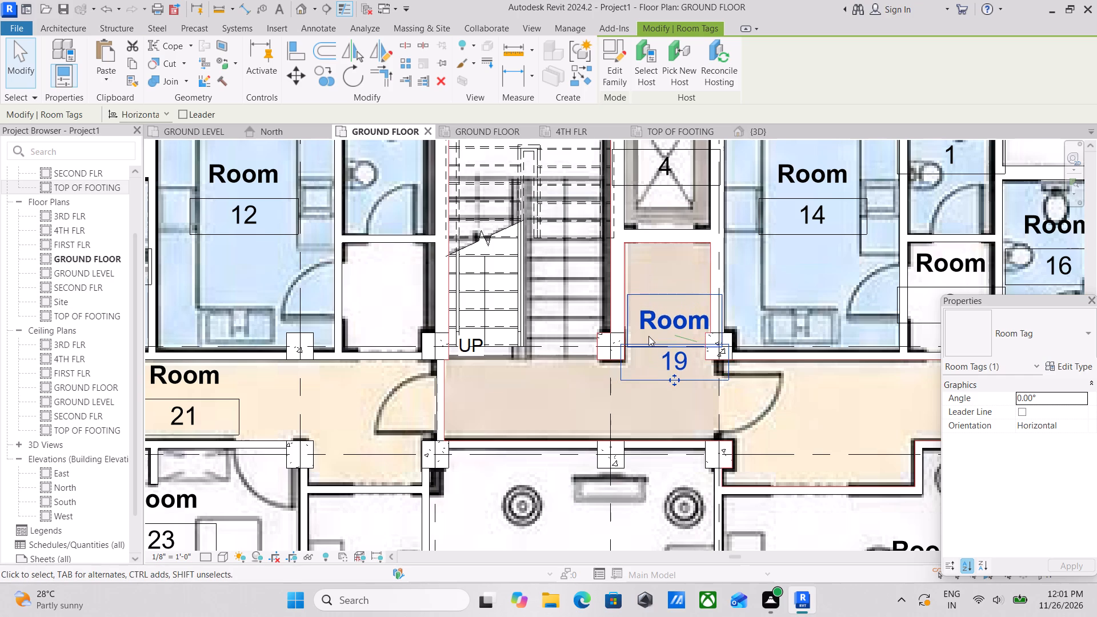
key(Down)
key(Down)
key(Down)
key(Down)
key(Down)
key(Down)
key(Down)
key(Down)
key(Down)
key(Down)
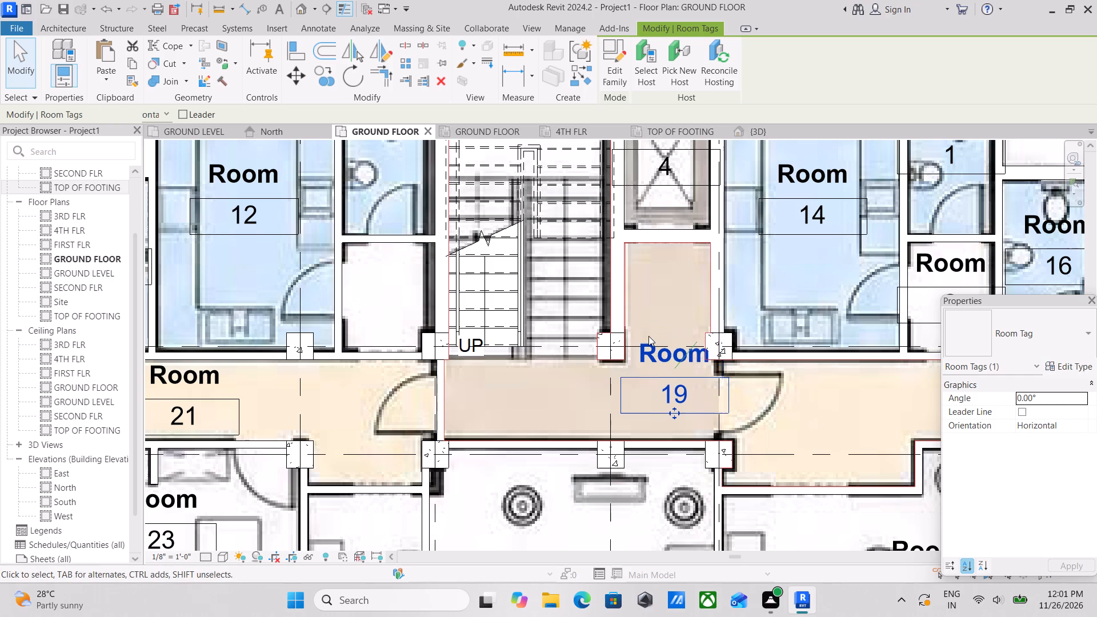
key(Down)
key(Left)
key(Left)
key(Left)
key(Left)
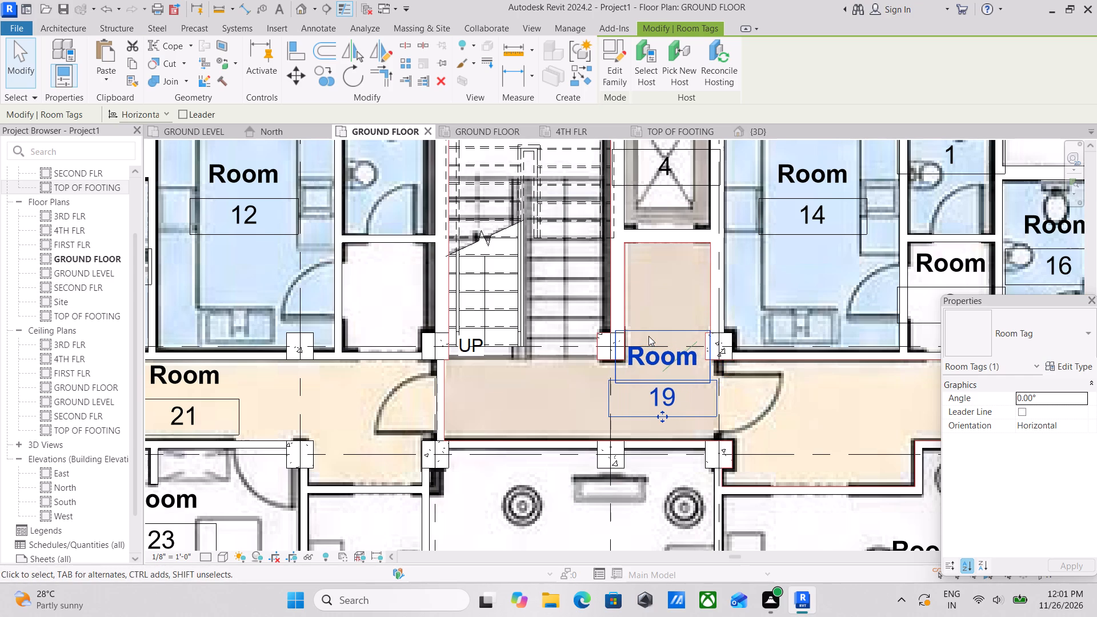
key(Left)
Examine the placed room tags across the western half of the plan, including the small toilet and dining space tags.
scroll(648, 336, down, 2)
middle_drag(648, 336, 811, 327)
scroll(479, 335, down, 2)
middle_drag(482, 333, 644, 269)
key(Escape)
scroll(546, 325, down, 1)
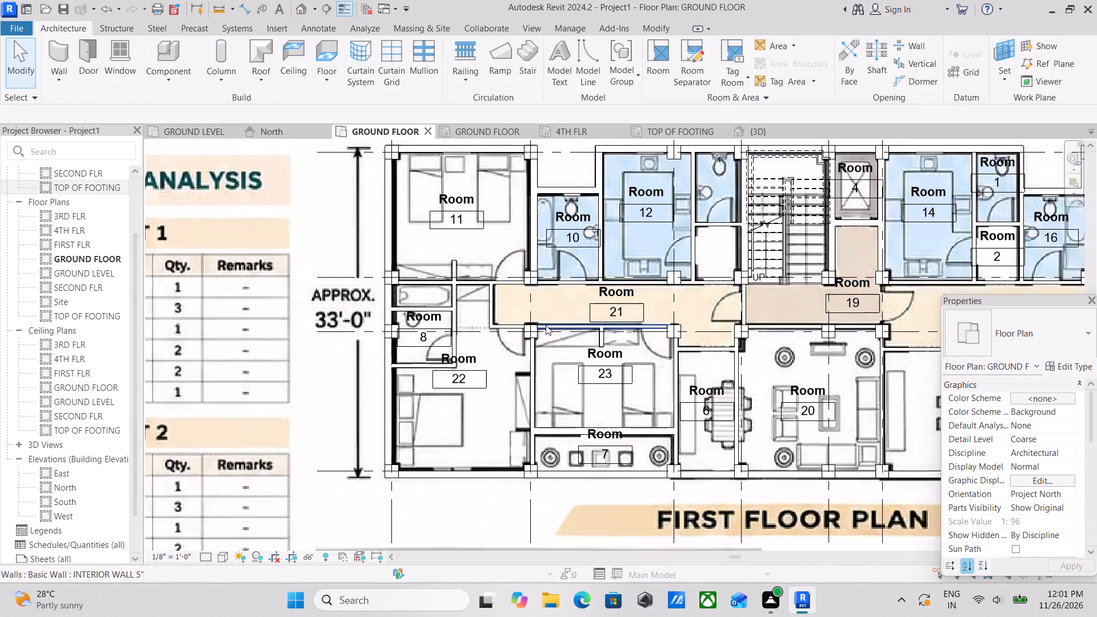
scroll(546, 325, down, 1)
middle_drag(552, 320, 594, 290)
scroll(594, 313, up, 2)
middle_drag(580, 312, 555, 272)
middle_drag(417, 279, 423, 321)
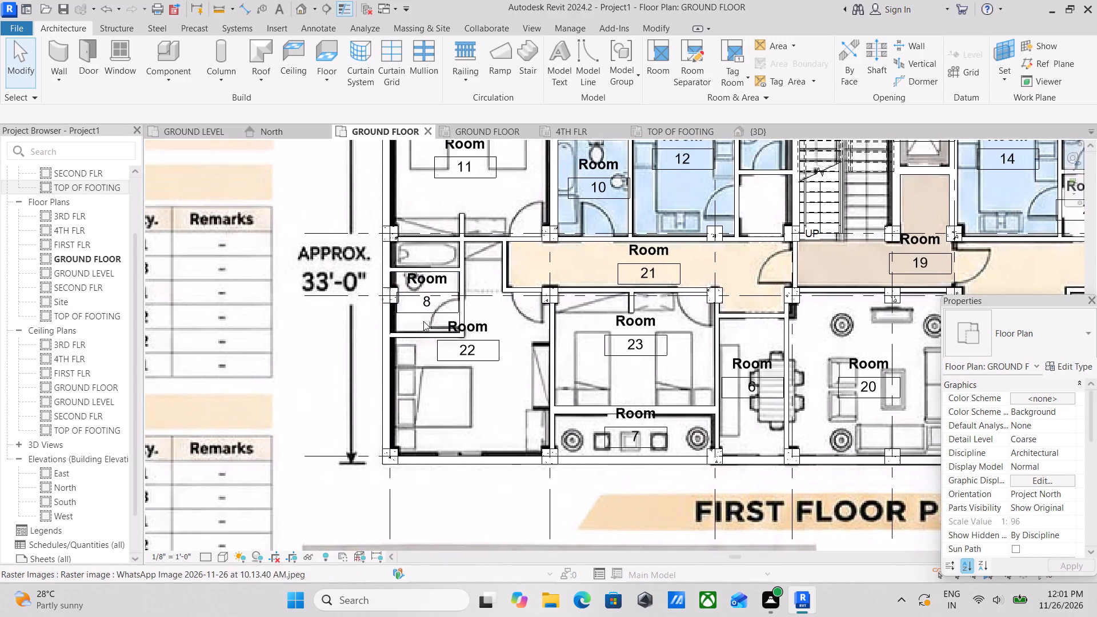
scroll(423, 318, up, 3)
middle_drag(421, 273, 434, 298)
scroll(434, 318, up, 1)
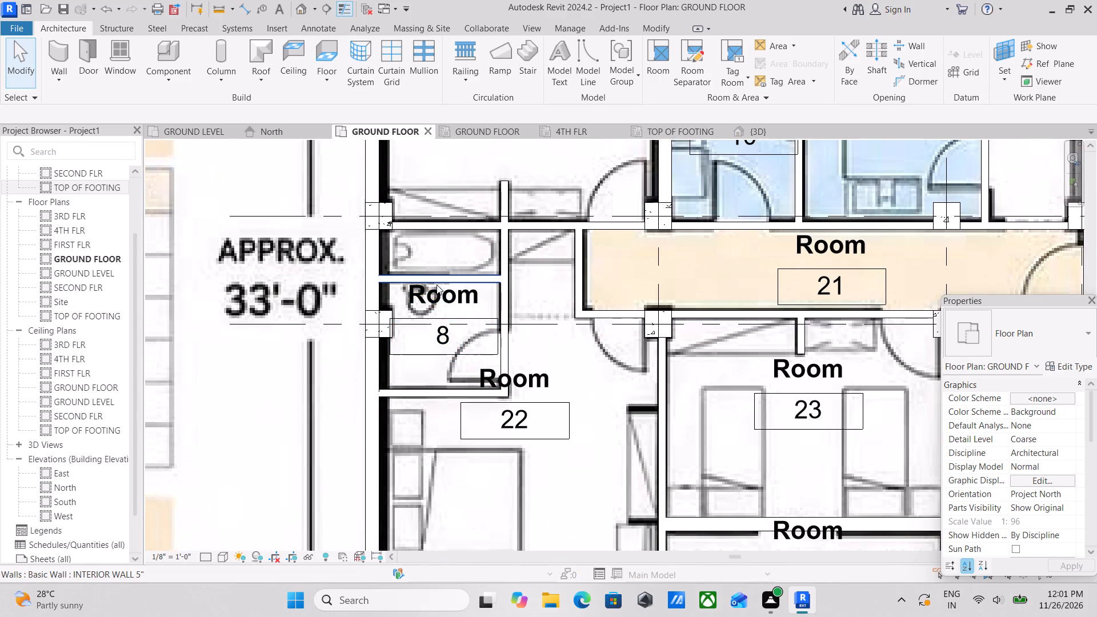
click(439, 297)
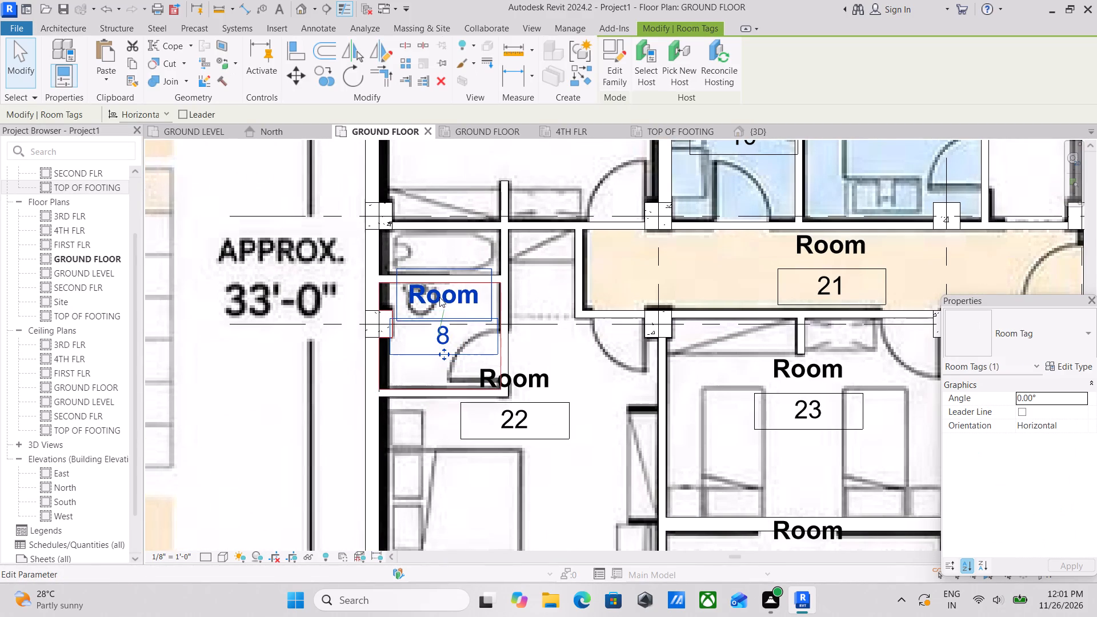
scroll(439, 297, up, 1)
middle_drag(439, 297, 505, 326)
scroll(562, 216, down, 2)
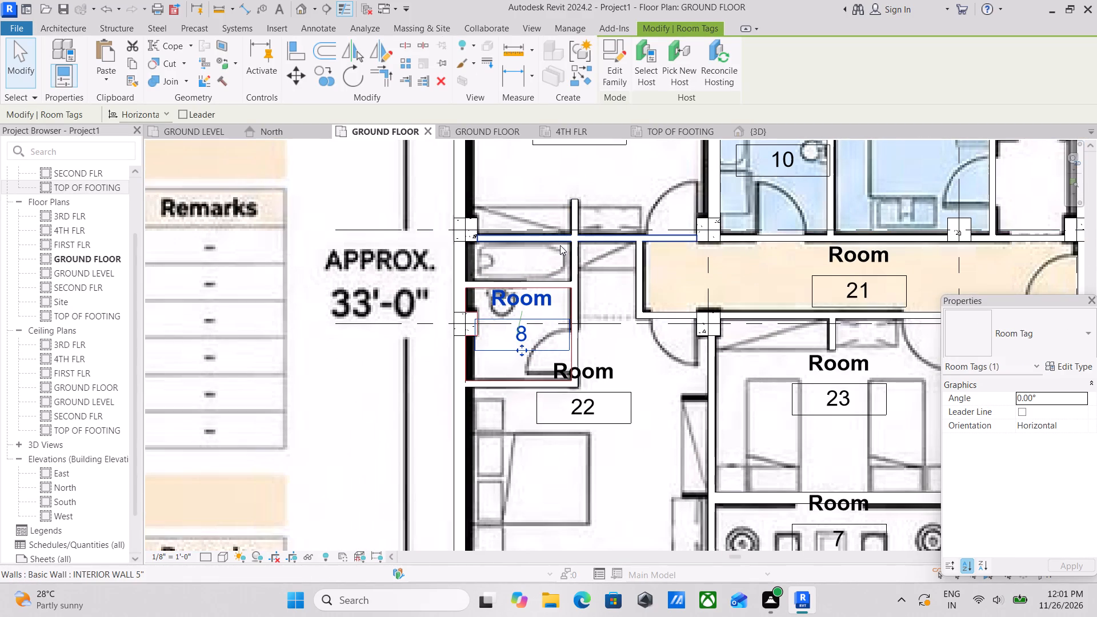
key(Escape)
scroll(672, 255, down, 2)
middle_drag(662, 252, 497, 217)
key(Escape)
scroll(672, 251, down, 1)
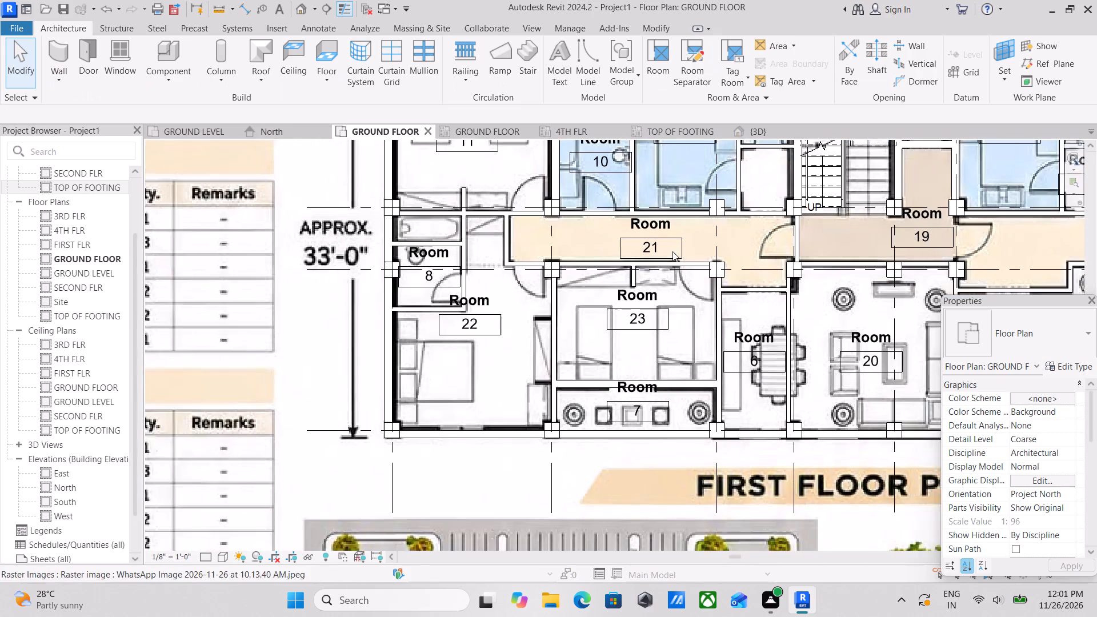
scroll(672, 251, down, 1)
middle_drag(659, 259, 525, 285)
scroll(684, 334, up, 1)
scroll(698, 399, up, 3)
scroll(563, 369, up, 2)
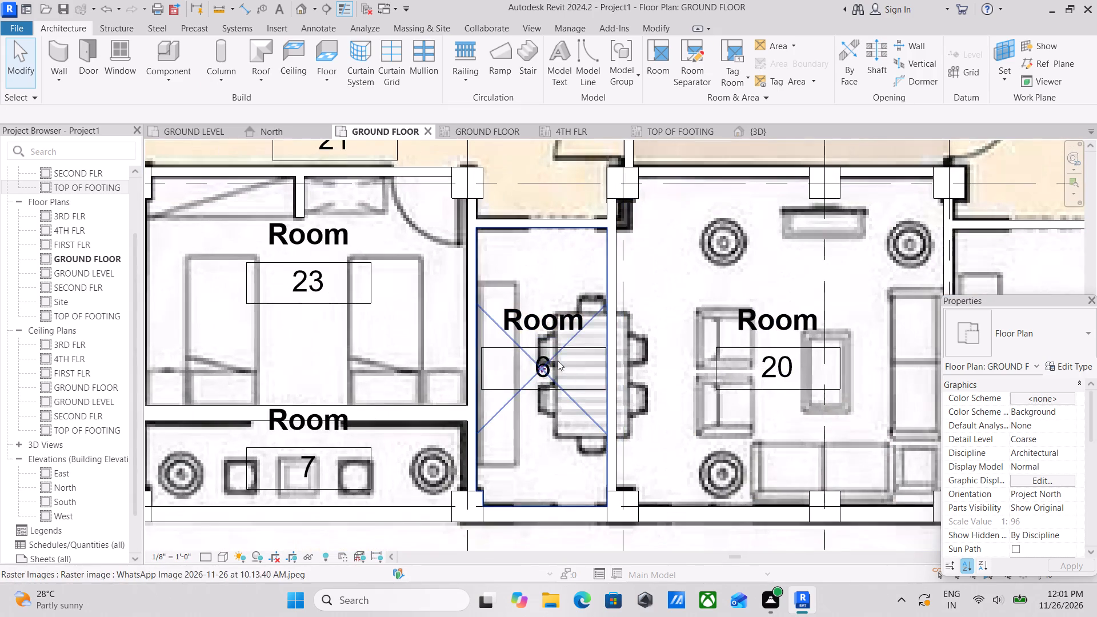
scroll(545, 335, down, 2)
middle_drag(551, 332, 642, 328)
scroll(642, 328, up, 1)
scroll(604, 276, down, 3)
middle_drag(636, 269, 666, 328)
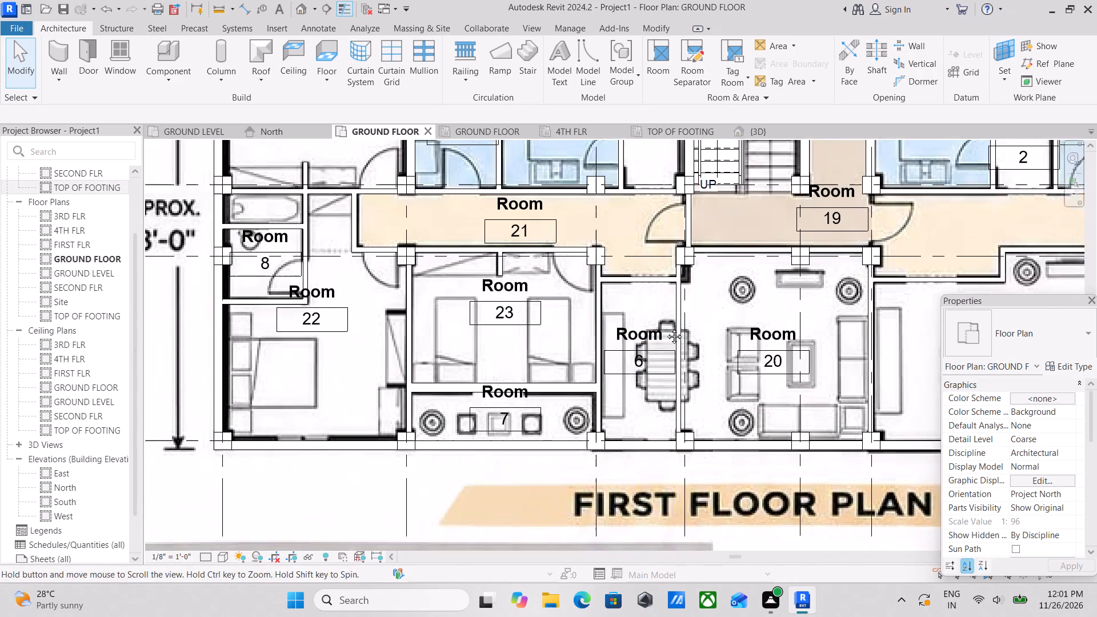
Examine the room tags in the northwest bedroom and the adjoining toilet and kitchen.
middle_drag(666, 328, 669, 331)
scroll(629, 288, down, 3)
middle_drag(630, 290, 679, 373)
scroll(663, 347, up, 1)
middle_drag(631, 298, 675, 380)
scroll(449, 301, up, 4)
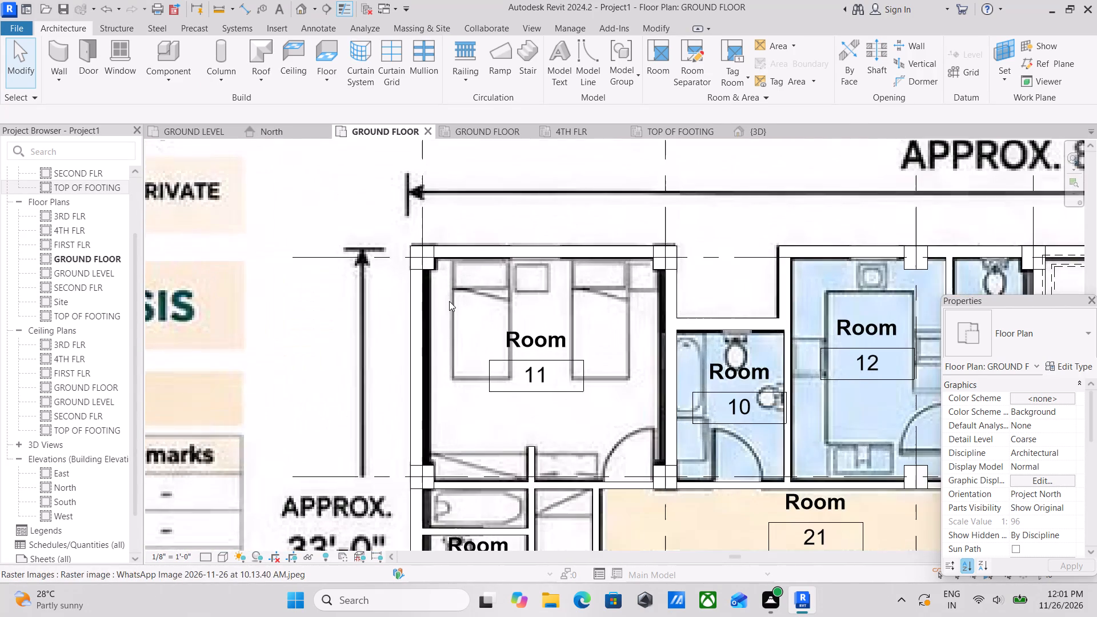
scroll(562, 326, down, 2)
middle_drag(566, 323, 611, 294)
scroll(580, 310, up, 3)
scroll(607, 298, down, 3)
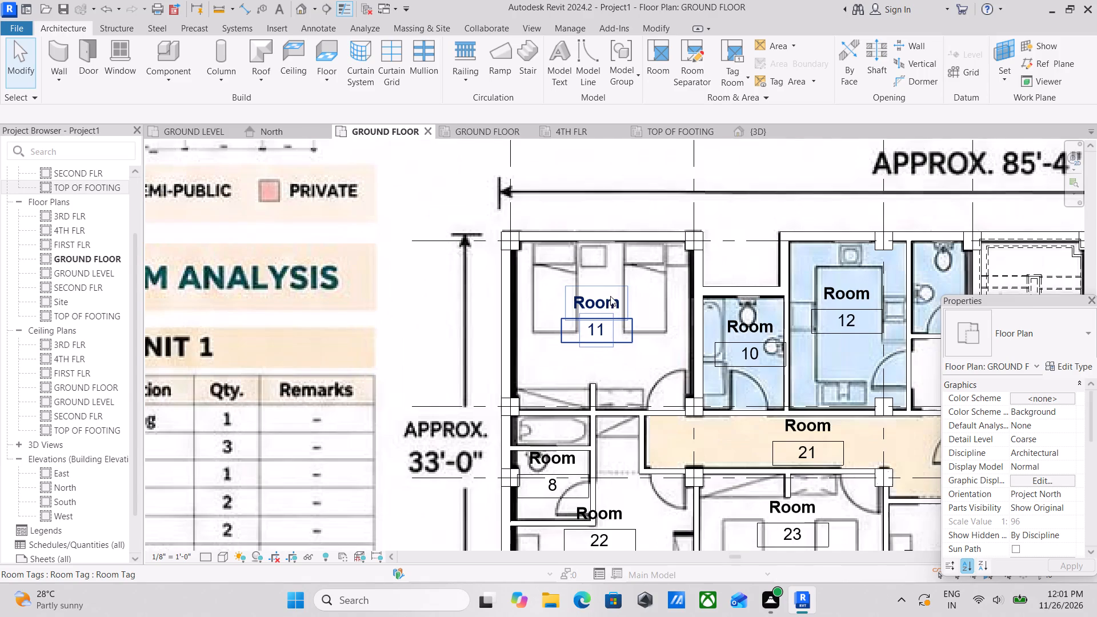
scroll(610, 296, down, 2)
scroll(617, 312, up, 4)
scroll(604, 301, down, 2)
middle_drag(604, 301, 476, 259)
scroll(476, 259, up, 2)
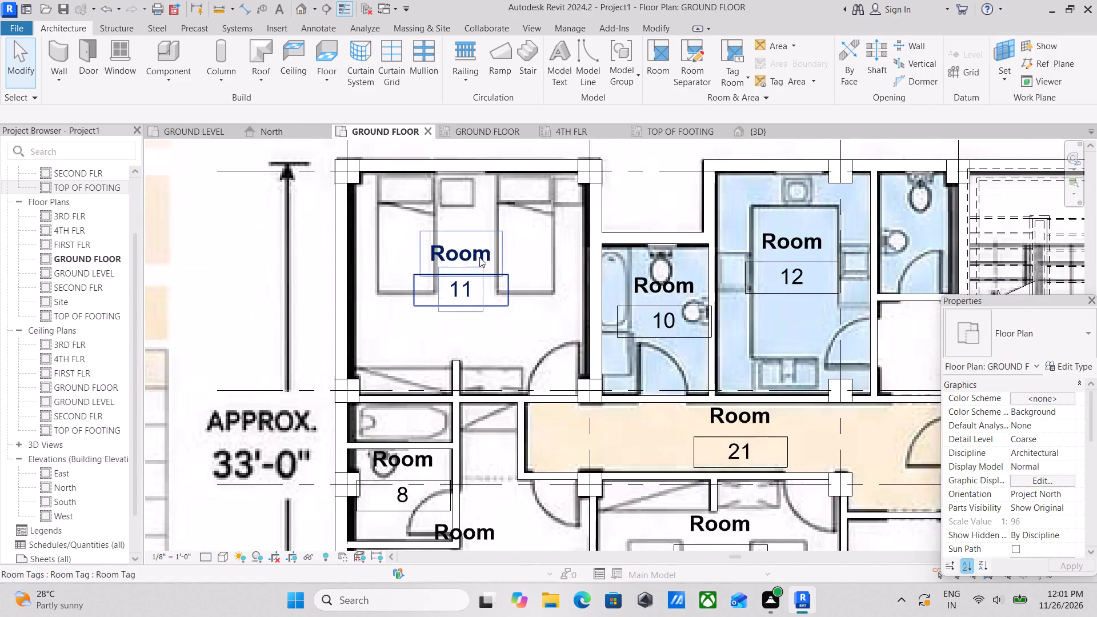
Check the room tags along the corridor, around the stairs and lift lobby, and back to the western bedrooms and toilets.
scroll(481, 257, down, 4)
middle_drag(562, 291, 462, 235)
middle_drag(592, 314, 476, 285)
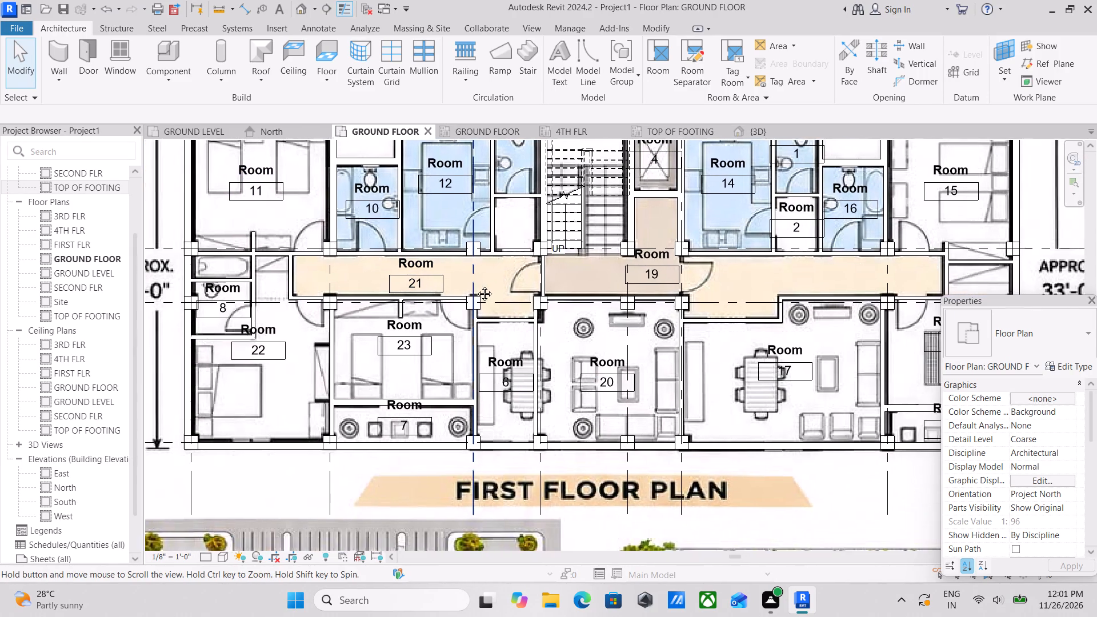
middle_drag(476, 285, 416, 312)
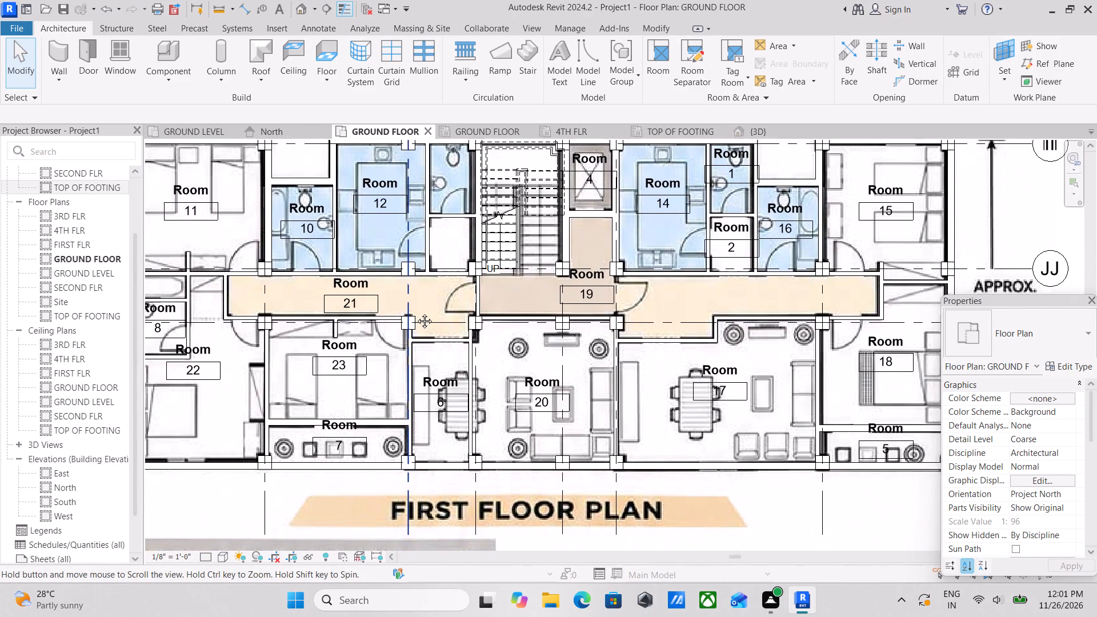
middle_drag(416, 312, 431, 336)
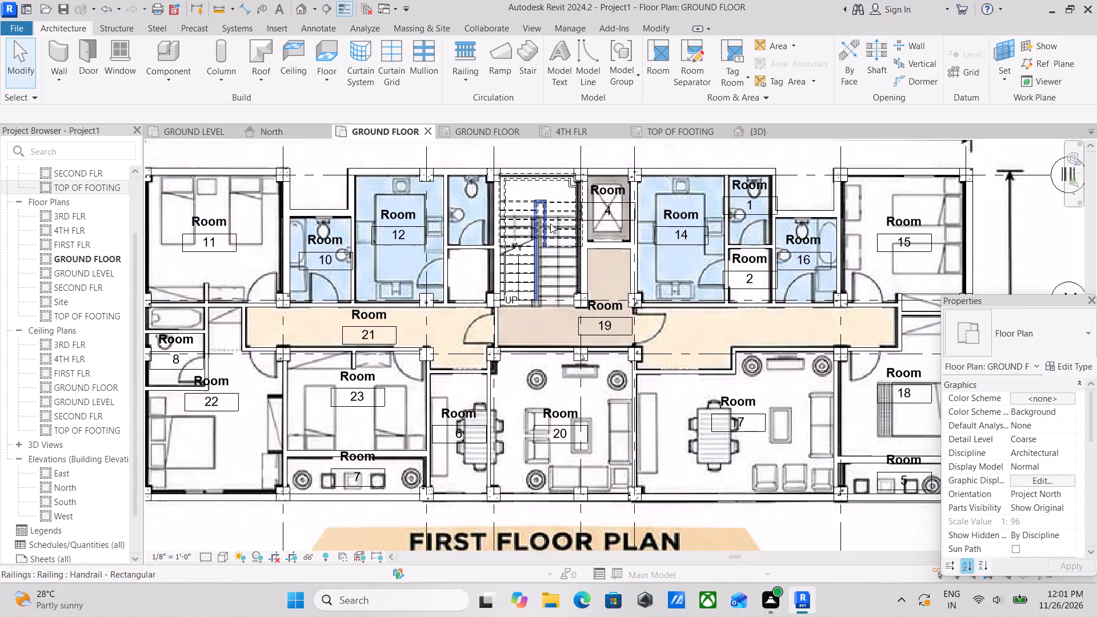
scroll(565, 210, up, 3)
middle_drag(578, 251, 672, 294)
scroll(623, 290, up, 3)
scroll(589, 282, down, 4)
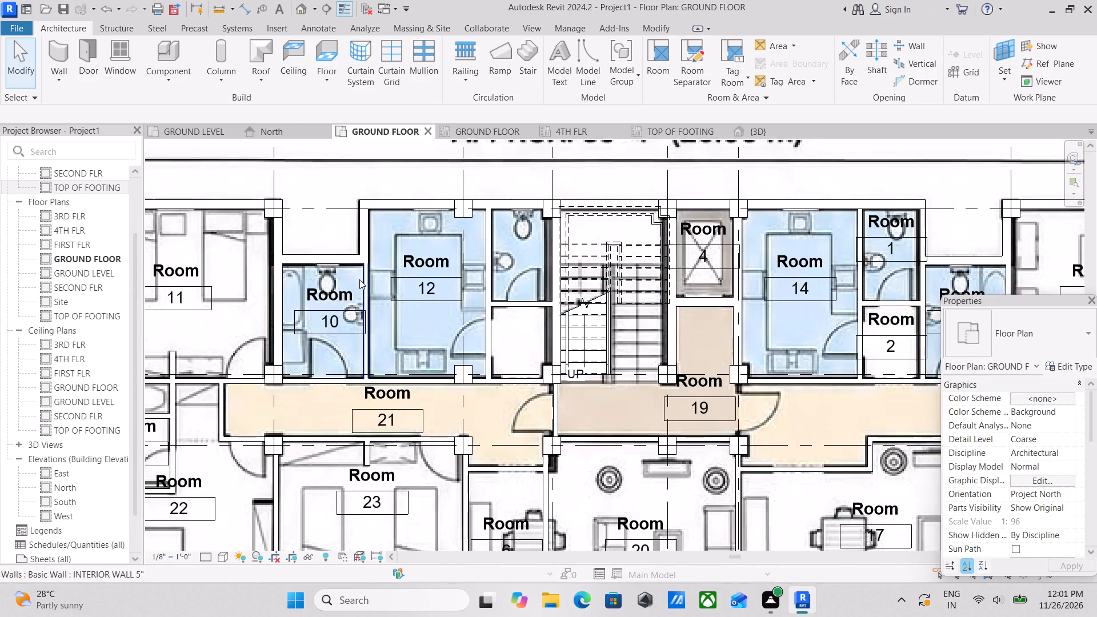
middle_drag(359, 279, 602, 249)
scroll(482, 298, up, 1)
scroll(510, 336, up, 2)
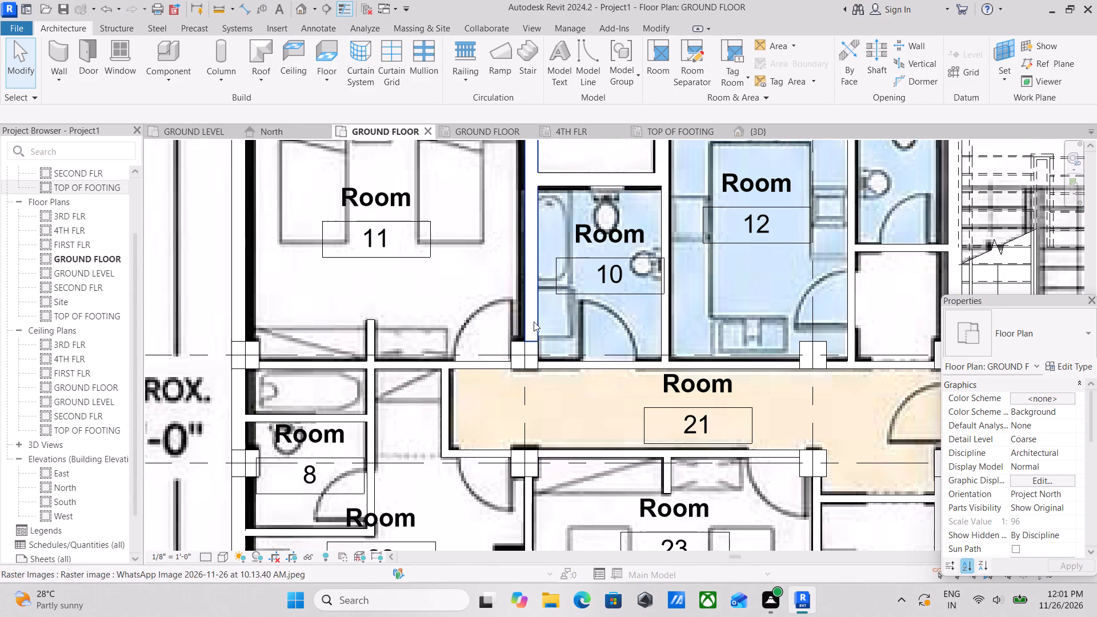
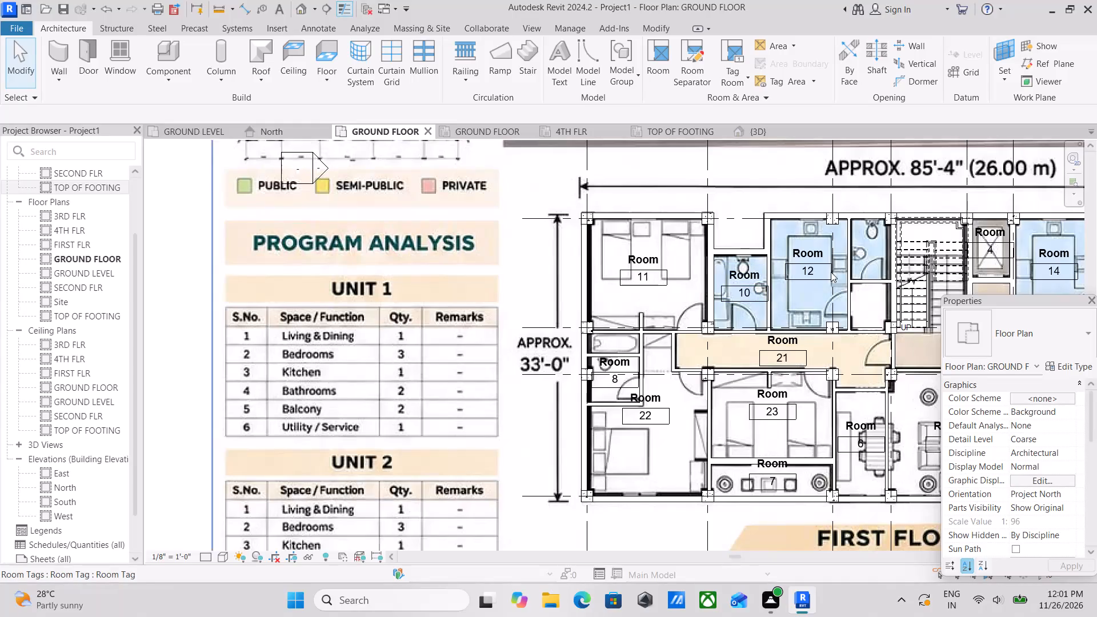
Rename room 11, the northwest bedroom, as BED ROOM through its room tag.
middle_drag(828, 262, 639, 246)
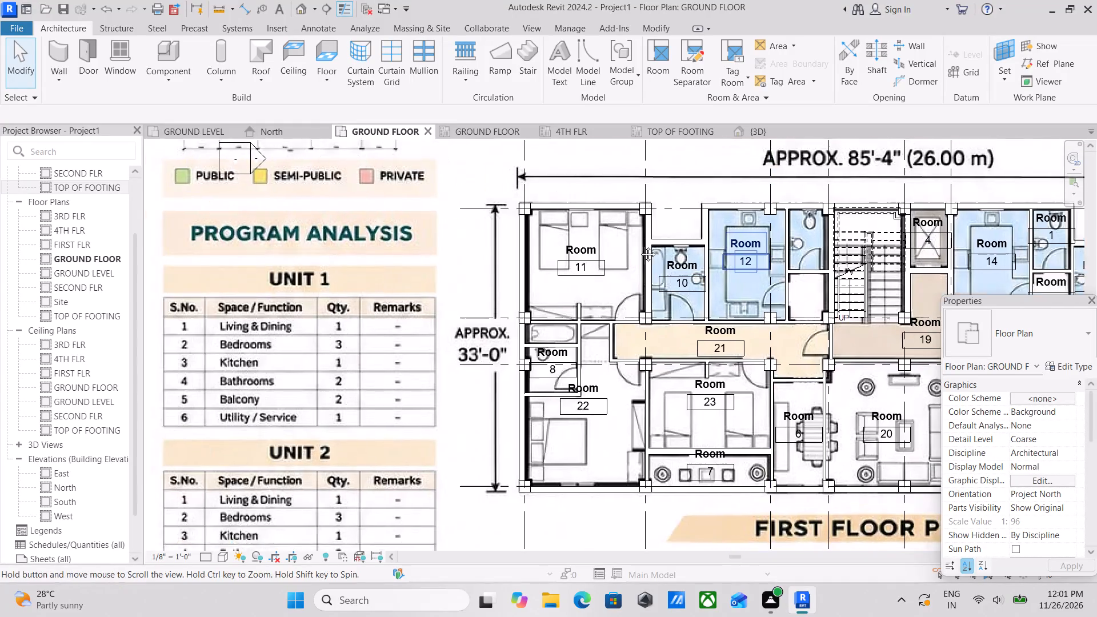
middle_drag(639, 246, 630, 246)
scroll(784, 199, up, 3)
scroll(562, 256, down, 2)
middle_drag(567, 256, 805, 241)
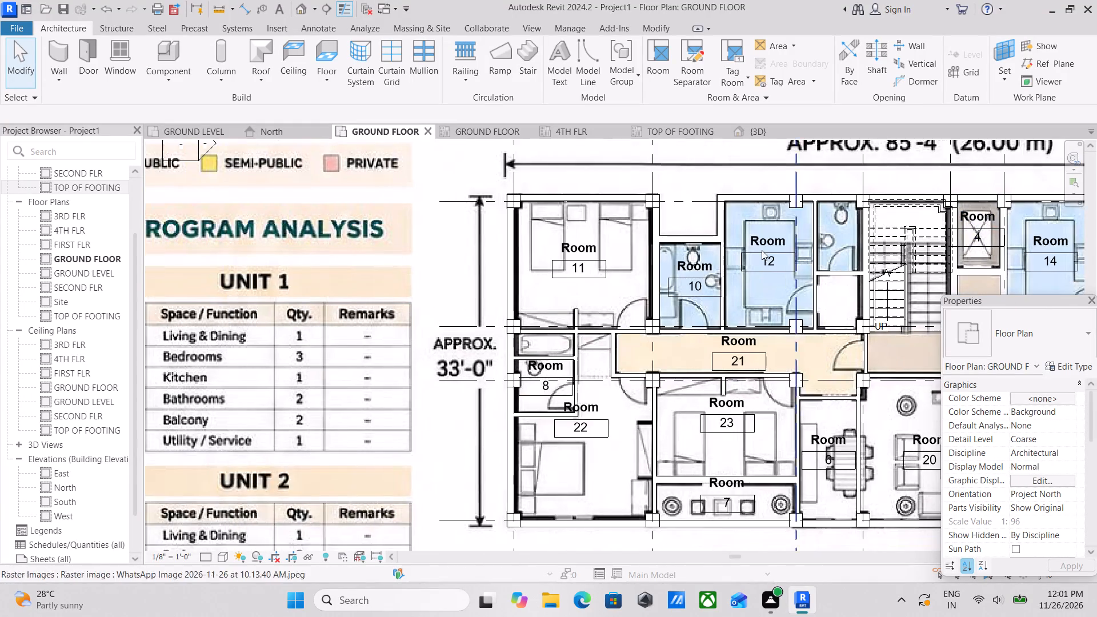
middle_drag(620, 282, 663, 216)
scroll(614, 179, up, 7)
double_click(627, 177)
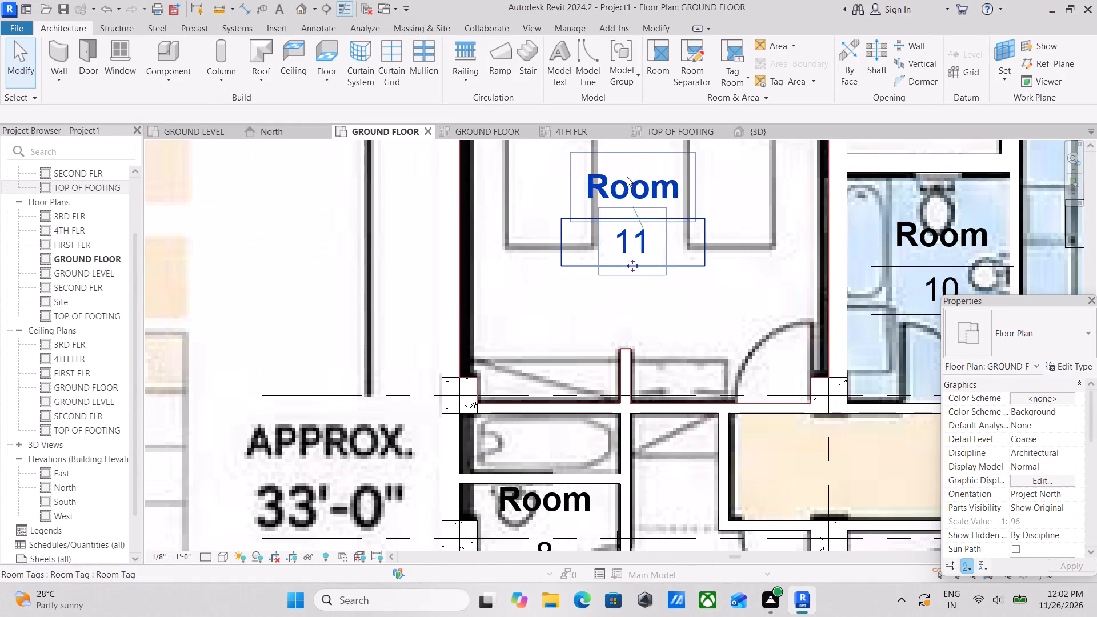
text(BED RO)
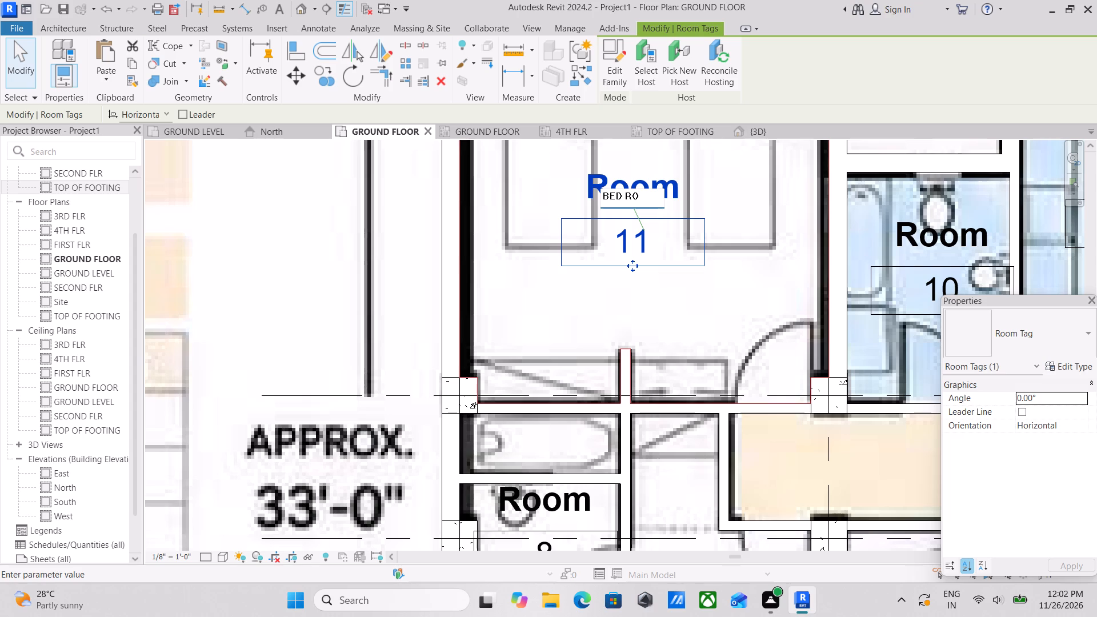
key(o)
key(m)
key(Return)
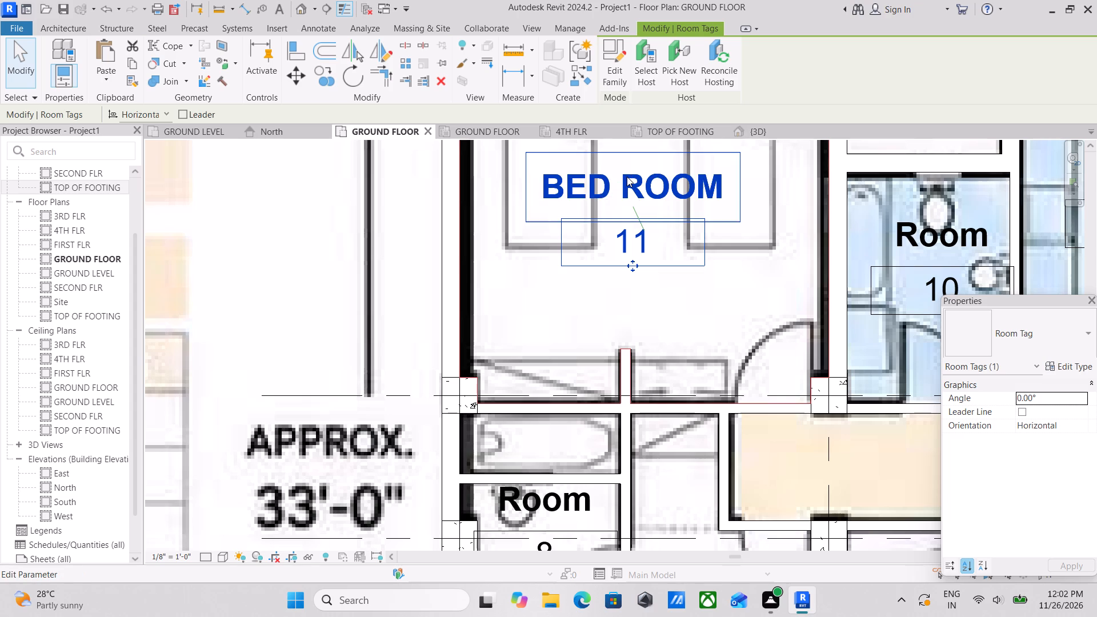
key(Escape)
Move room 22's tag south so it sits over the bed in the southwest bedroom.
scroll(627, 178, down, 6)
middle_drag(607, 266, 629, 212)
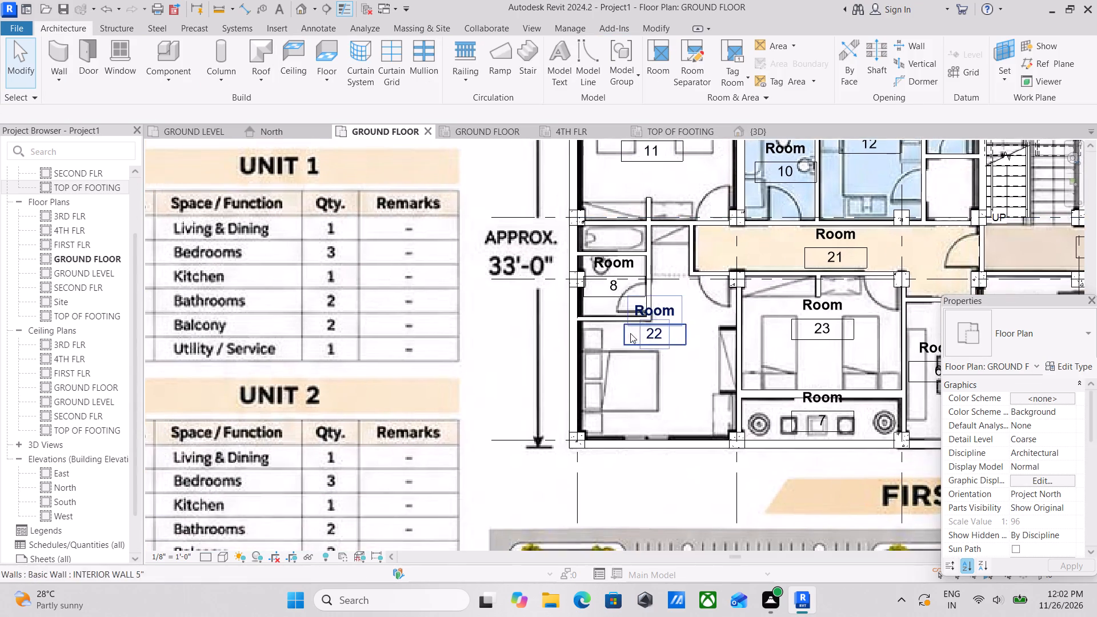
scroll(630, 334, up, 2)
middle_drag(631, 328, 631, 285)
scroll(648, 290, up, 1)
scroll(695, 249, up, 1)
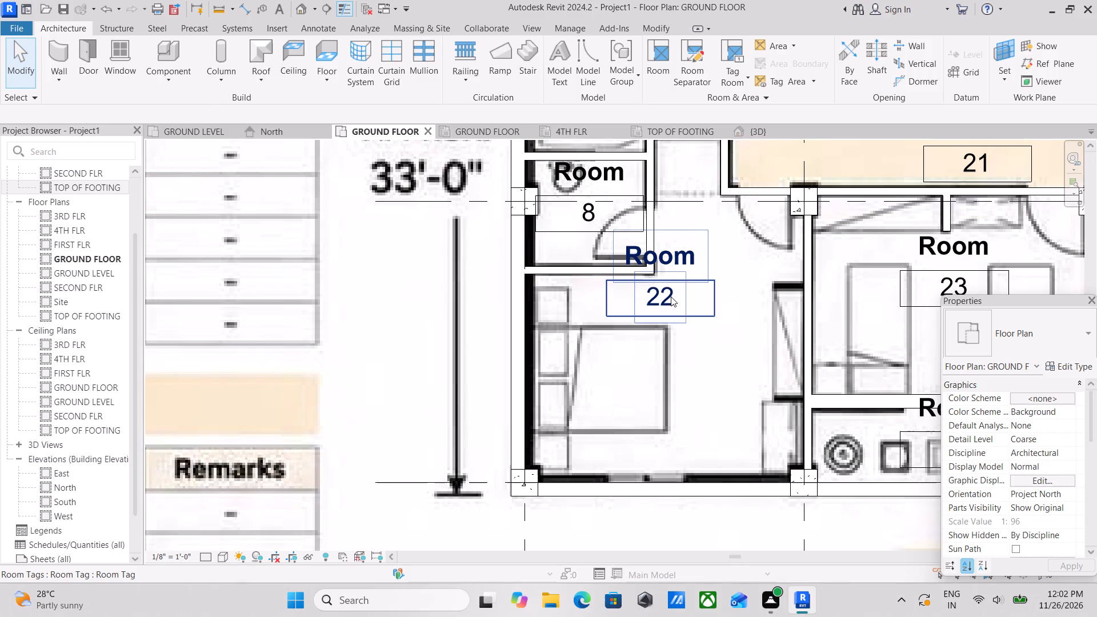
click(671, 297)
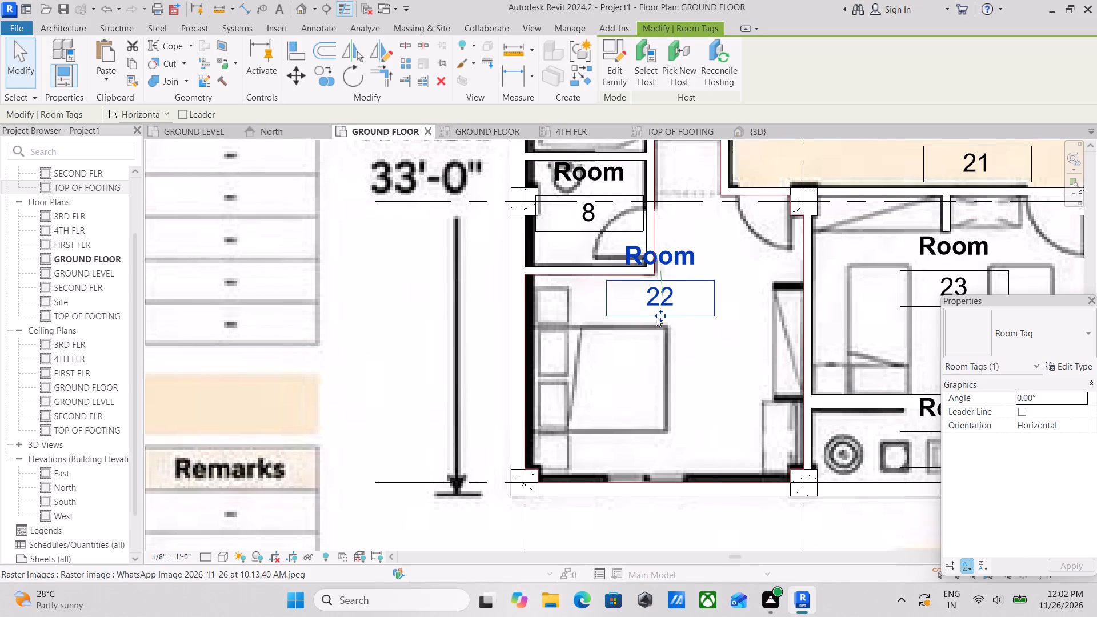
drag(656, 316, 658, 381)
Rename room 22, the southwest bedroom, as BED ROOM 2.
scroll(681, 336, up, 2)
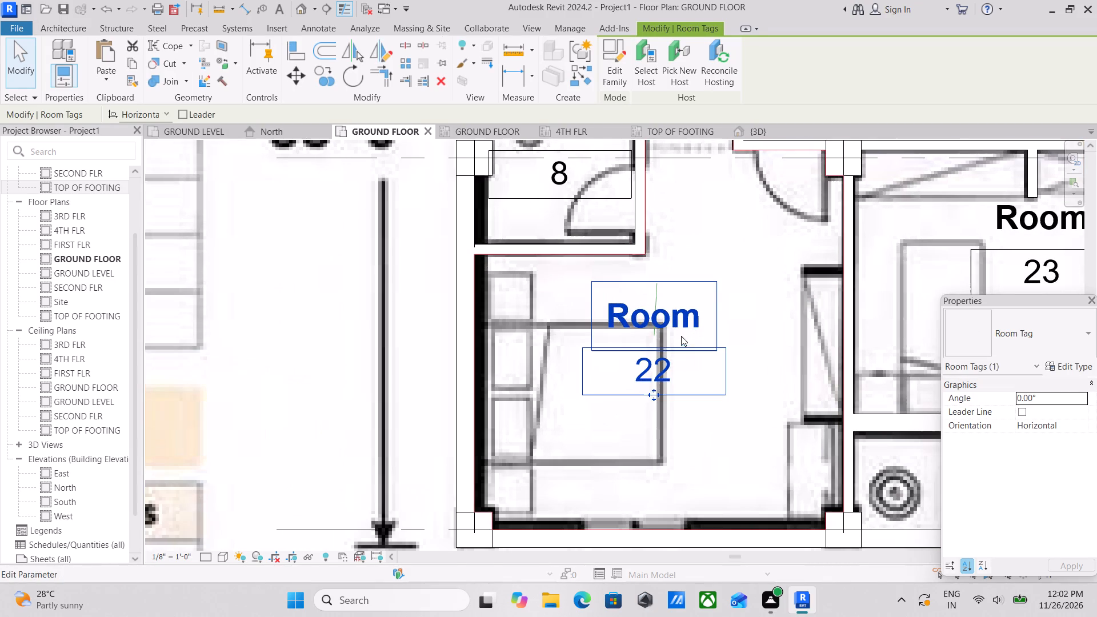
double_click(676, 315)
click(676, 315)
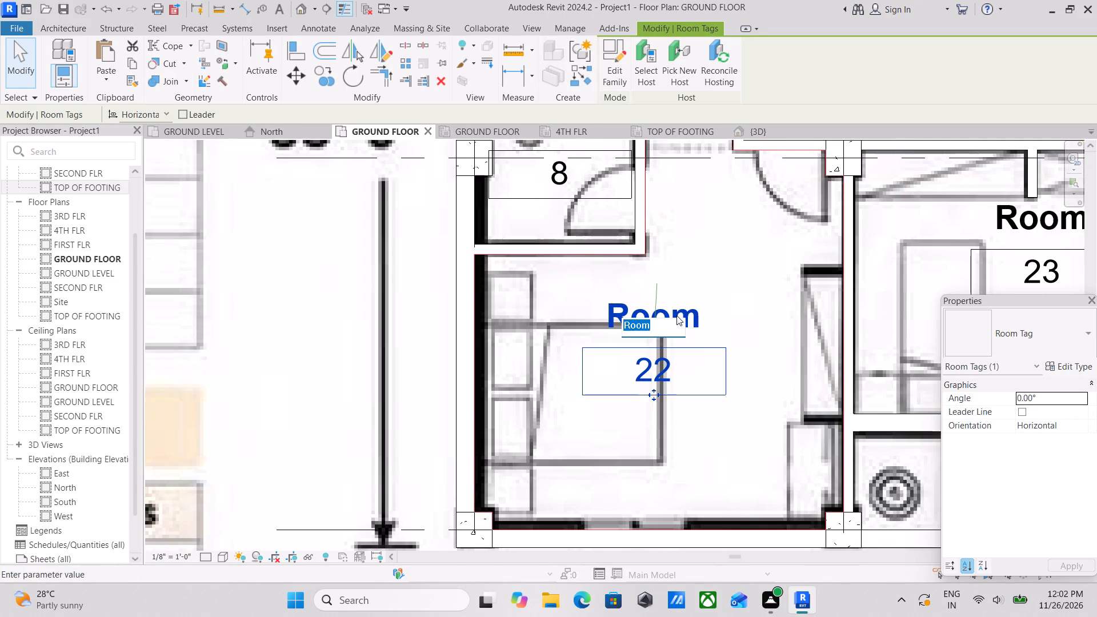
text(BED ROOM 2)
key(Return)
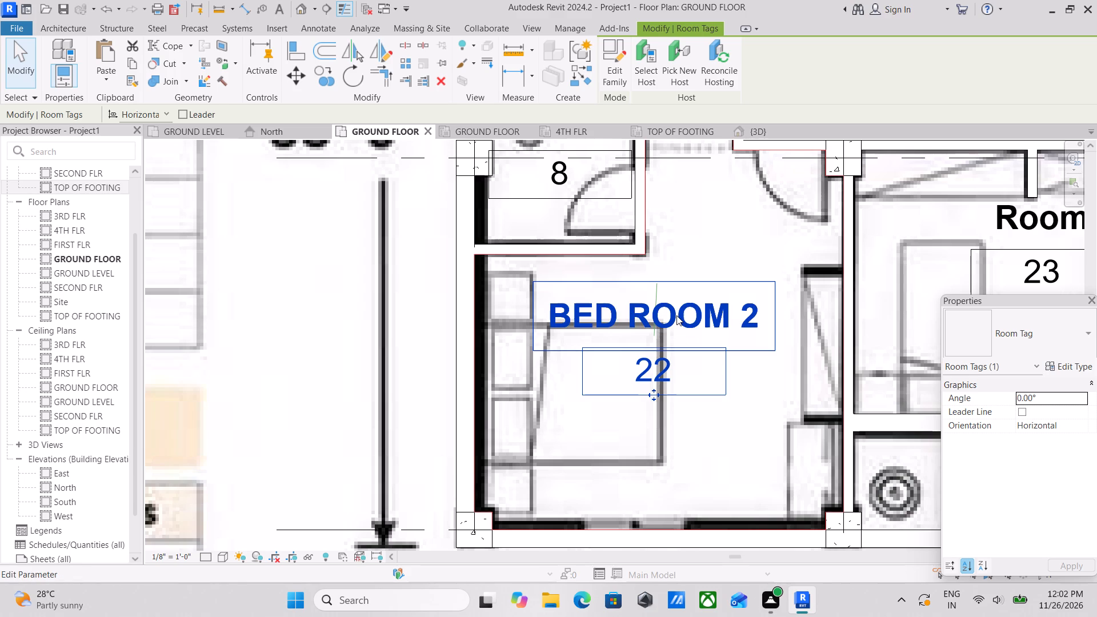
key(Escape)
Rename room 8, the small bathroom north of BED ROOM 2, as TOILET.
scroll(676, 315, down, 3)
middle_drag(710, 234, 720, 319)
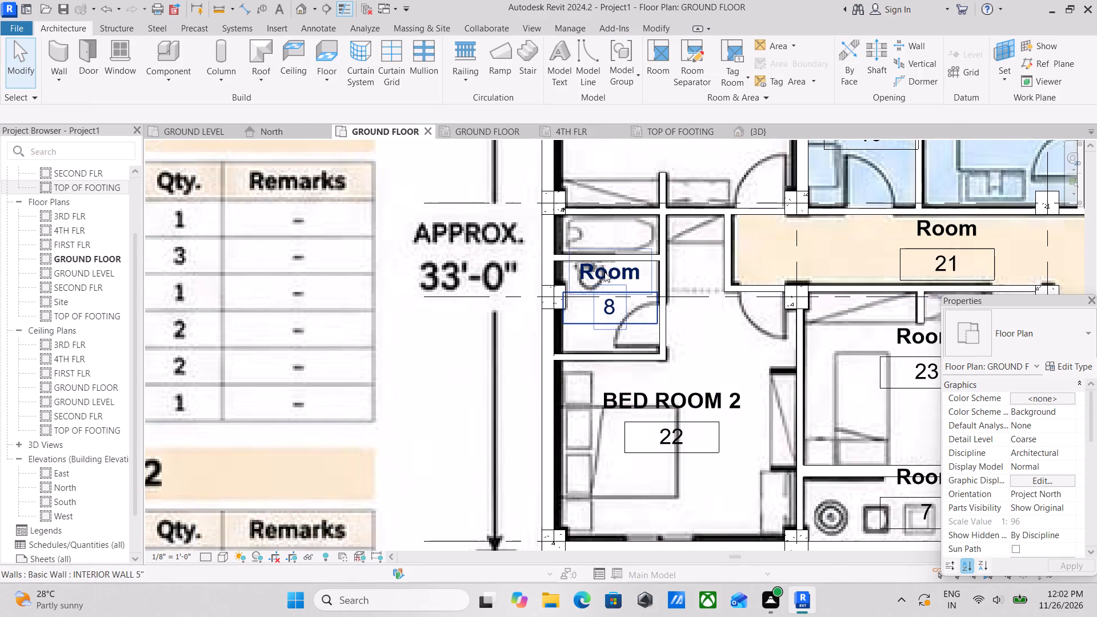
double_click(603, 274)
scroll(603, 274, up, 3)
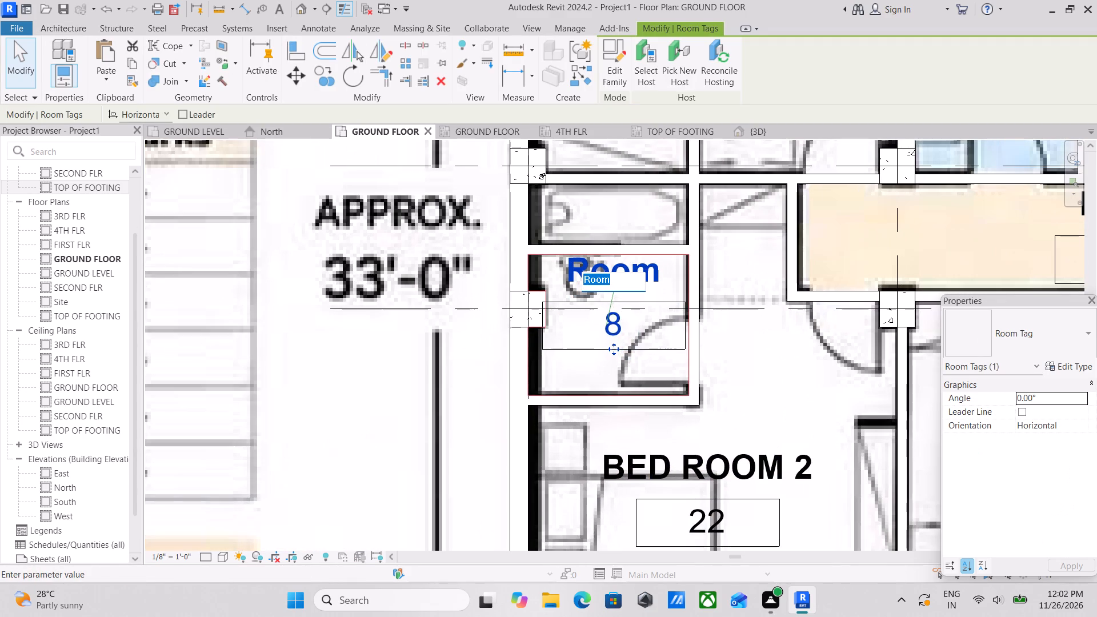
text(TOI)
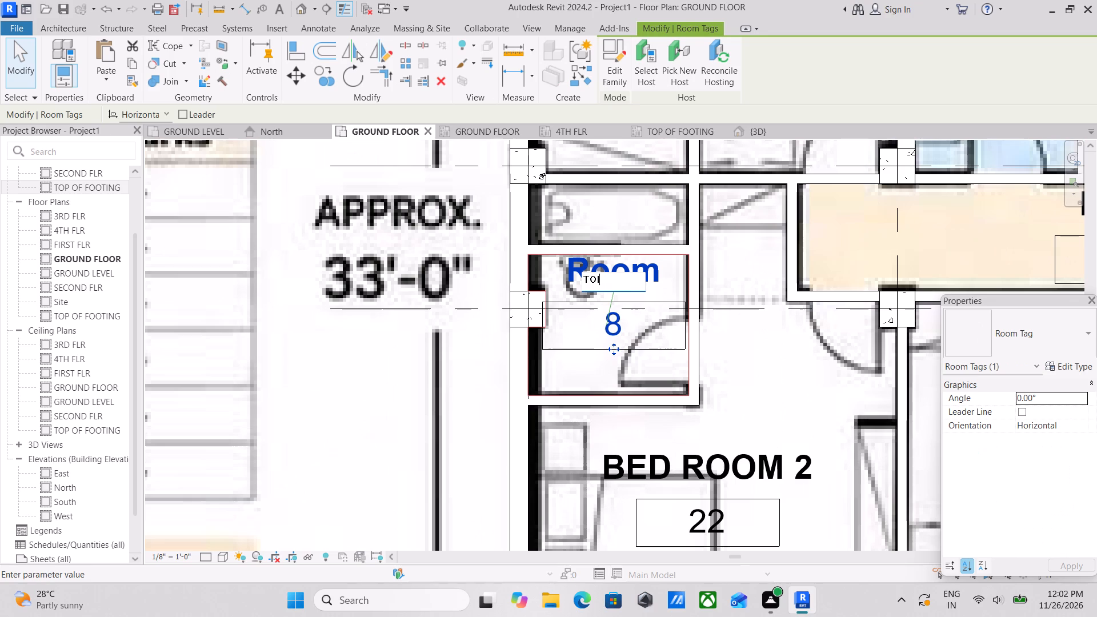
text(LET)
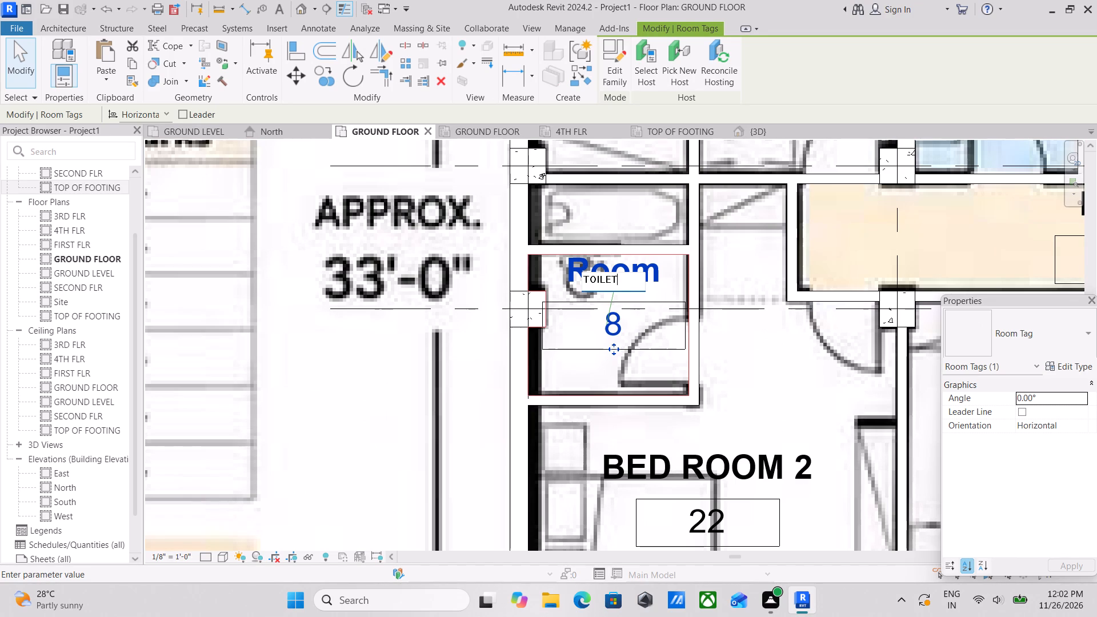
key(Return)
key(Escape)
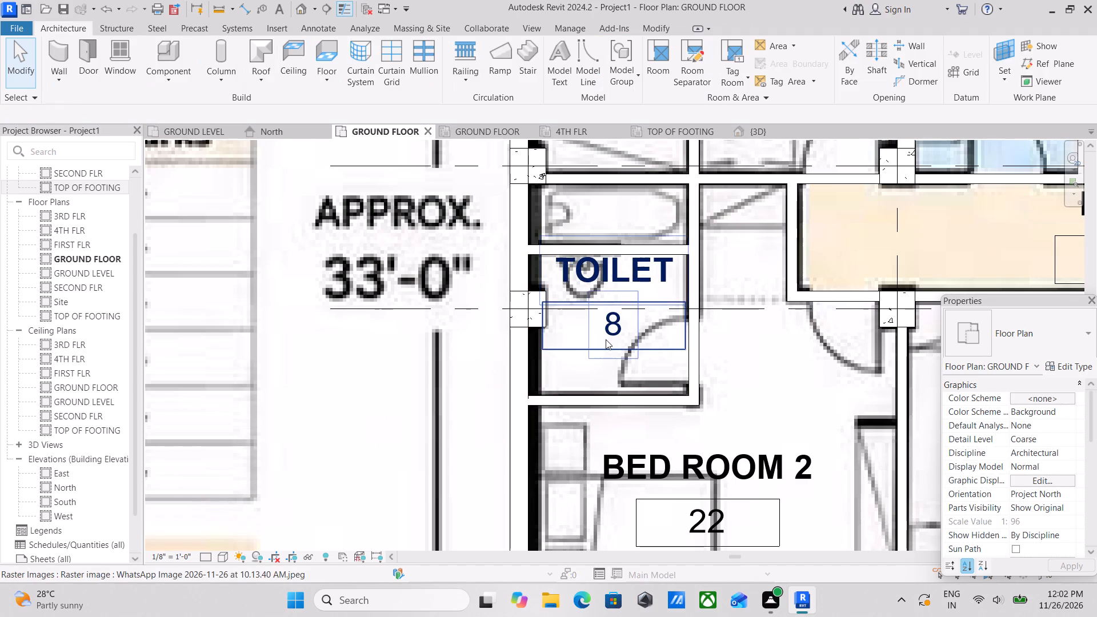
Nudge room 8's TOILET tag slightly south within the small bathroom.
click(606, 339)
key(Down)
key(Down)
key(Down)
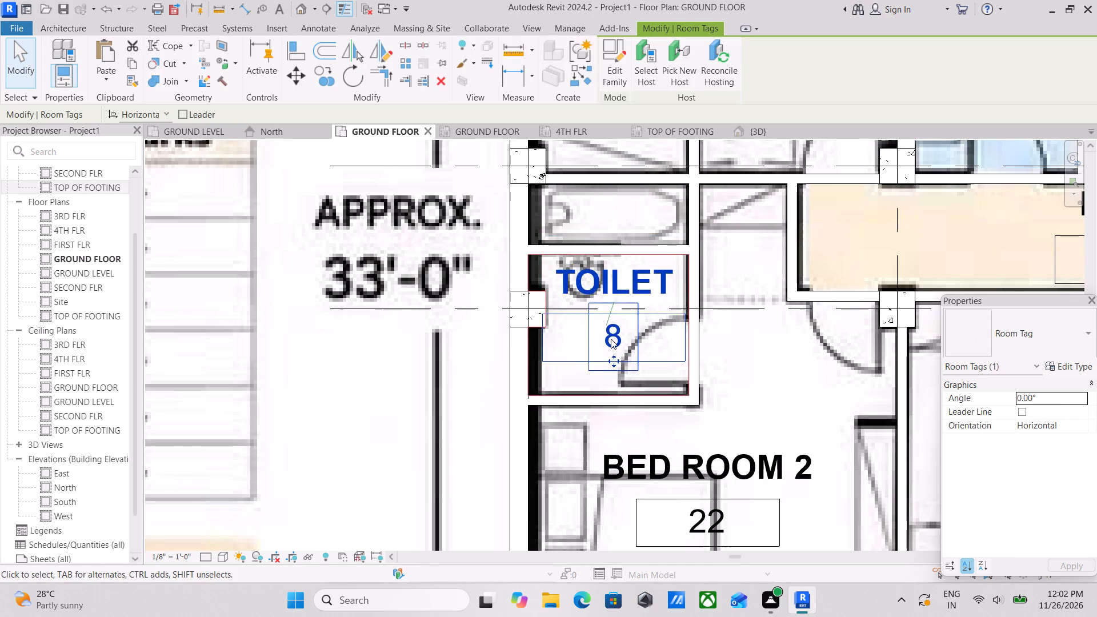
key(Down)
key(Down)
scroll(635, 328, down, 1)
middle_drag(635, 328, 660, 379)
key(Up)
Rename room 10, the bathroom east of the northwest bedroom, as TOILET.
middle_drag(662, 358, 677, 438)
scroll(691, 338, down, 2)
middle_drag(691, 338, 649, 404)
middle_drag(708, 220, 533, 238)
middle_drag(680, 275, 522, 250)
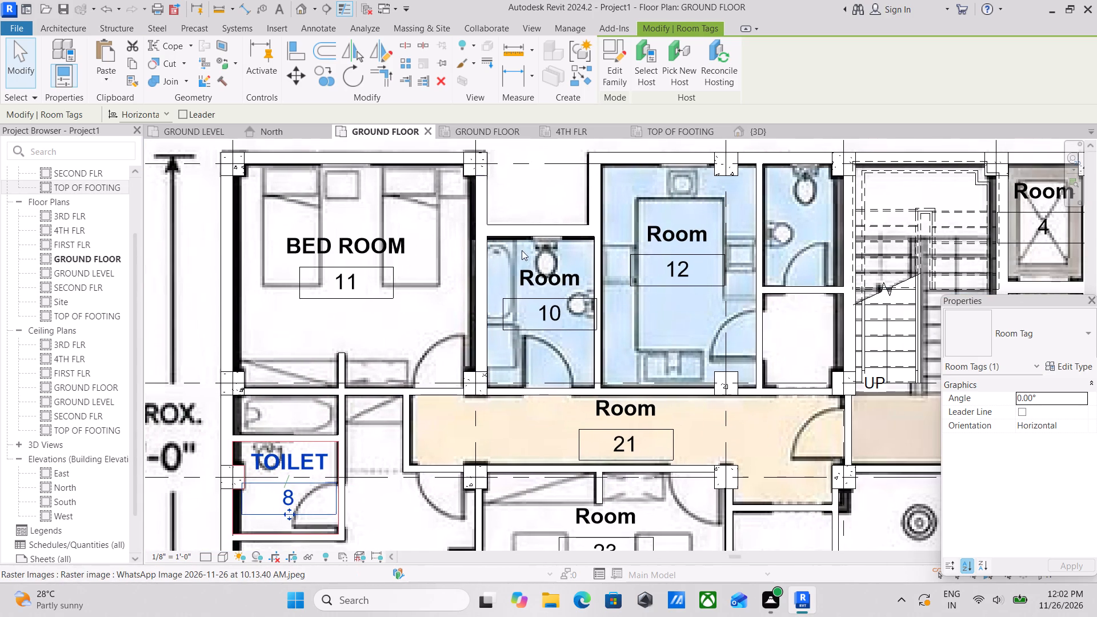
double_click(542, 279)
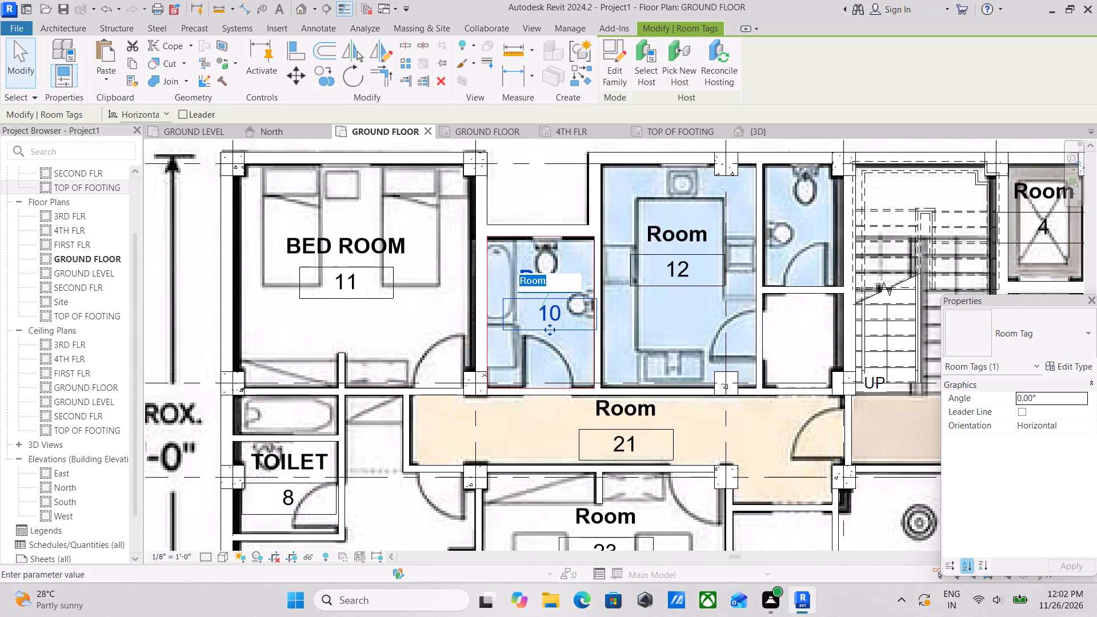
text(TOILET)
key(Return)
Rename room 12, between the room 10 toilet and the small bathroom by the stairs, as KITCHEN.
scroll(647, 137, down, 2)
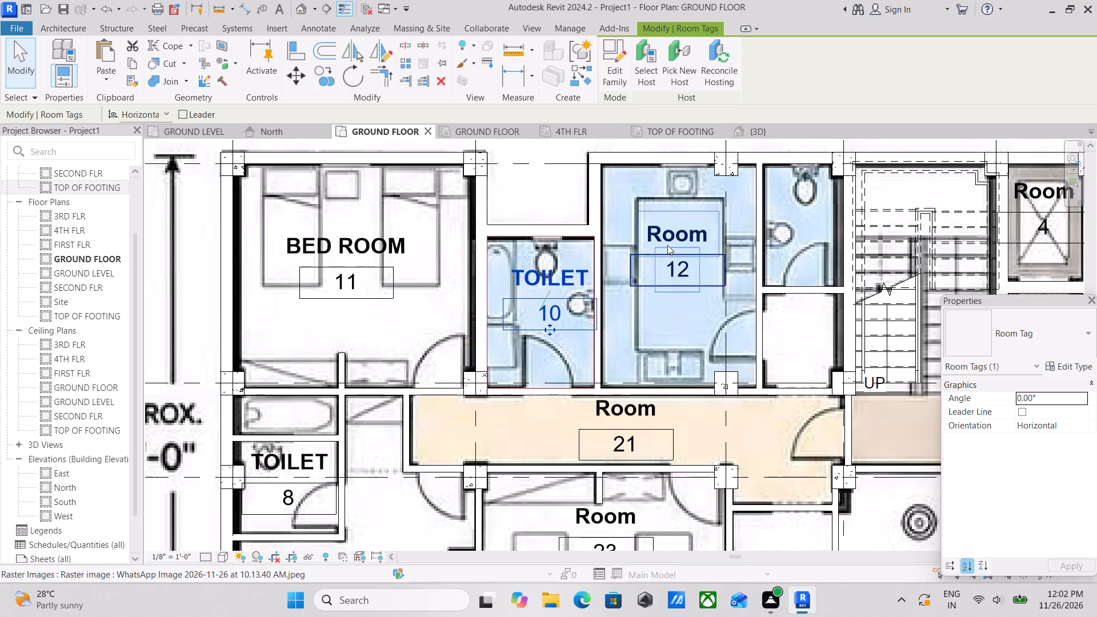
scroll(667, 245, up, 2)
middle_drag(687, 230, 592, 240)
double_click(601, 235)
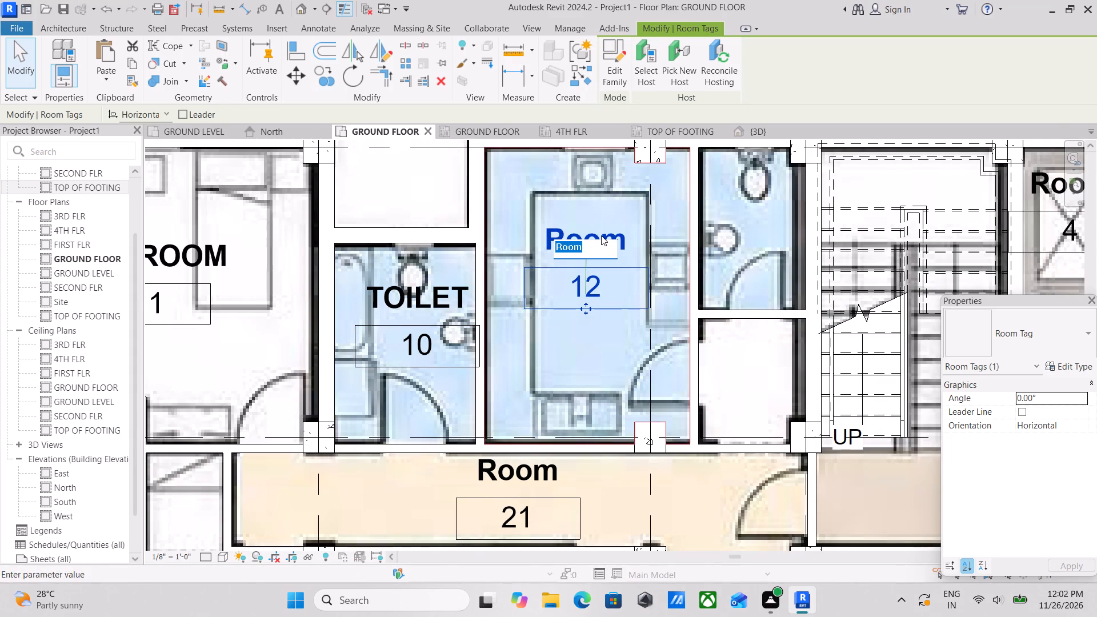
text(KITCHEN)
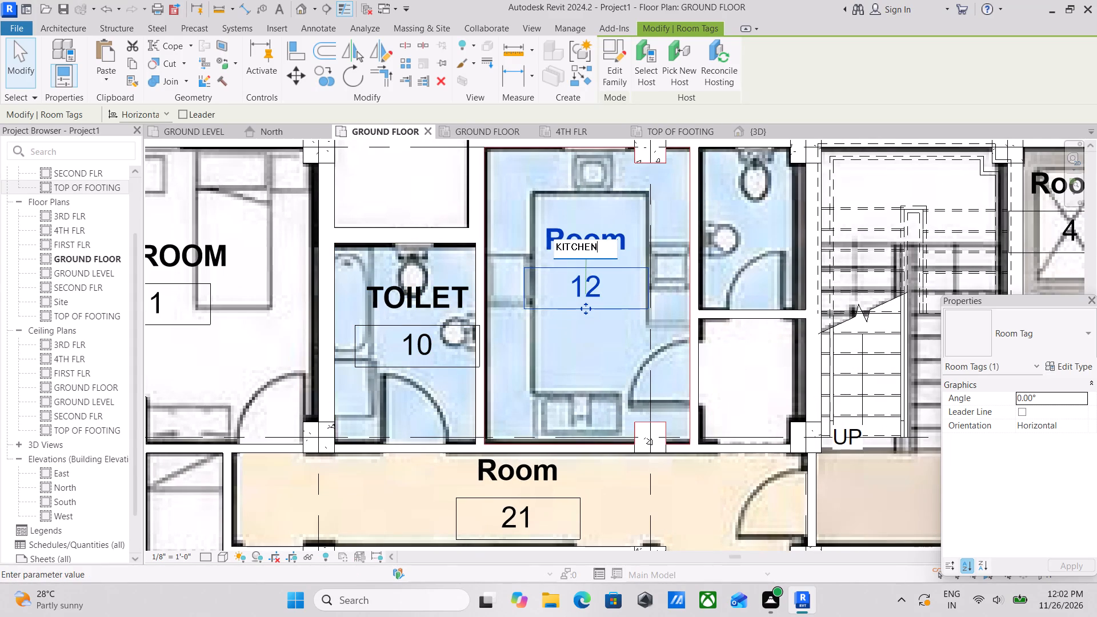
key(Return)
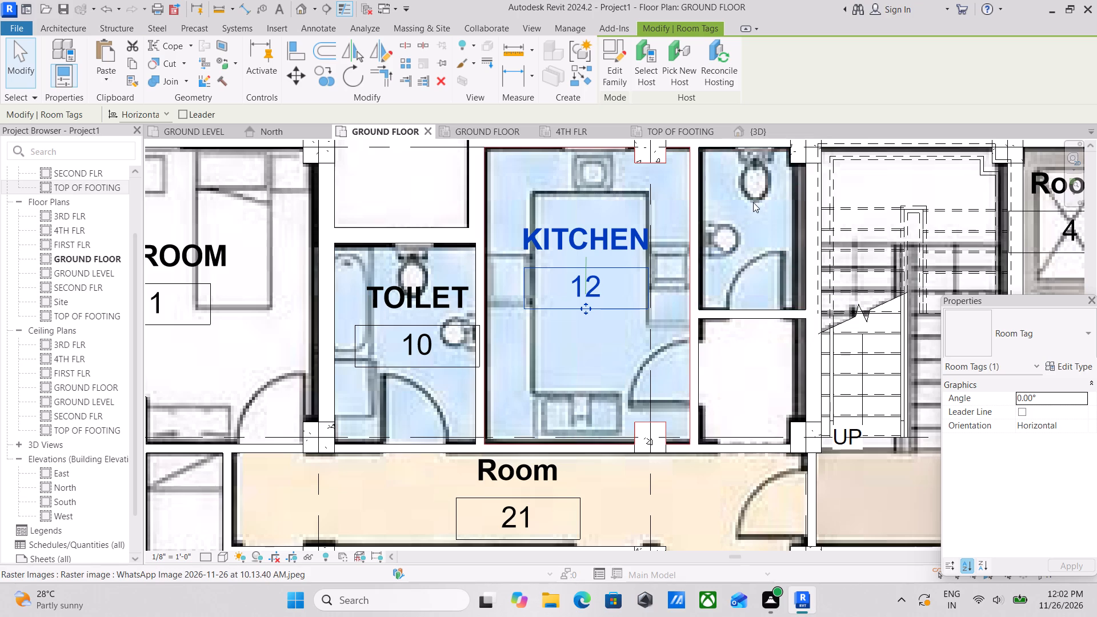
Place a room tag on room 3, the untagged small bathroom between the kitchen and the stairs.
click(753, 229)
scroll(753, 229, down, 3)
key(Escape)
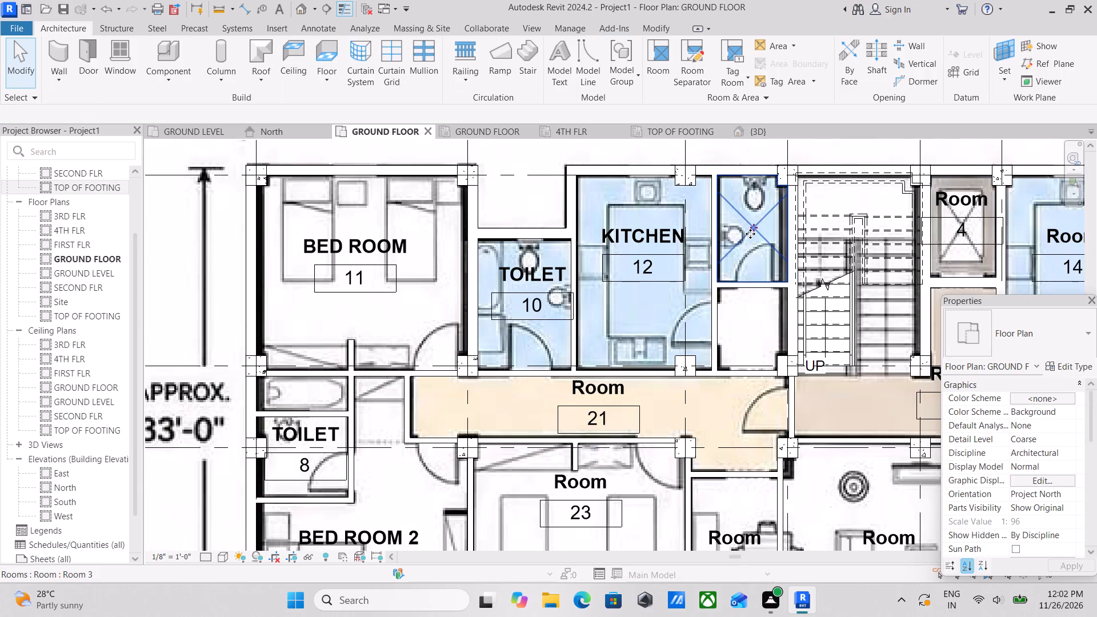
middle_drag(750, 234, 671, 257)
click(732, 60)
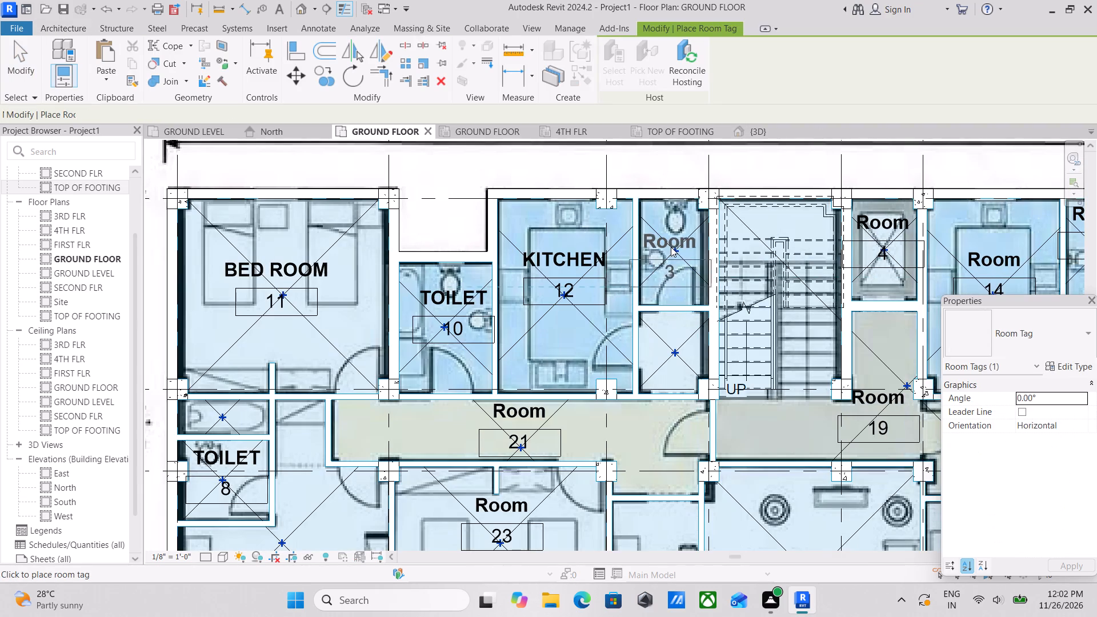
click(675, 236)
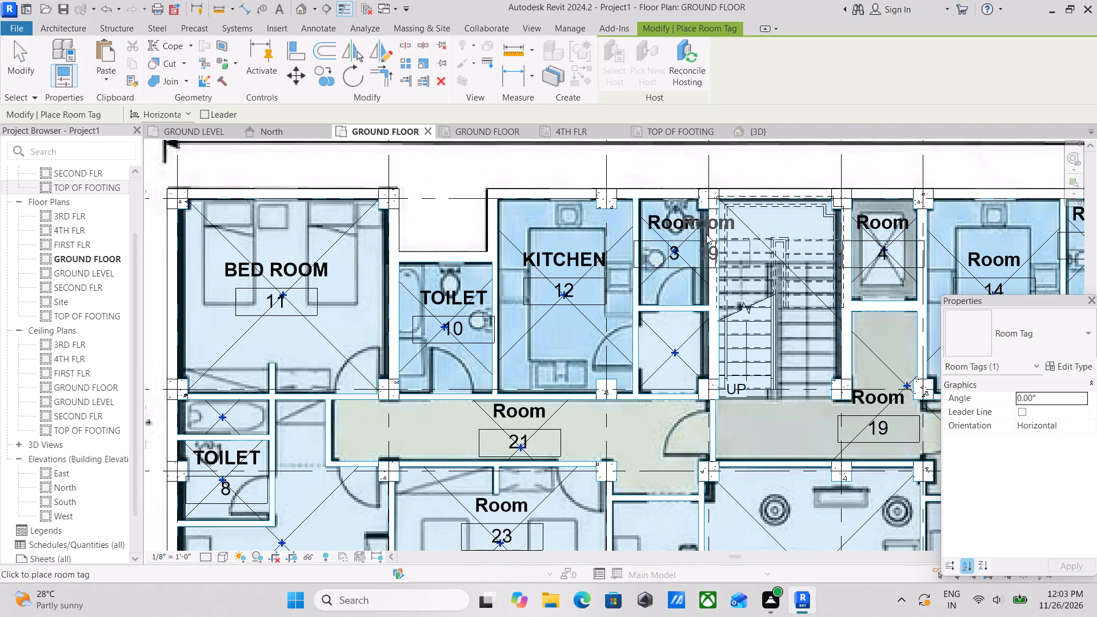
scroll(706, 235, up, 2)
key(Escape)
key(Escape)
key(Escape)
Rename room 3, the small bathroom beside the stairs, as TOILET.
scroll(668, 241, up, 3)
middle_drag(659, 217, 622, 287)
scroll(622, 287, up, 1)
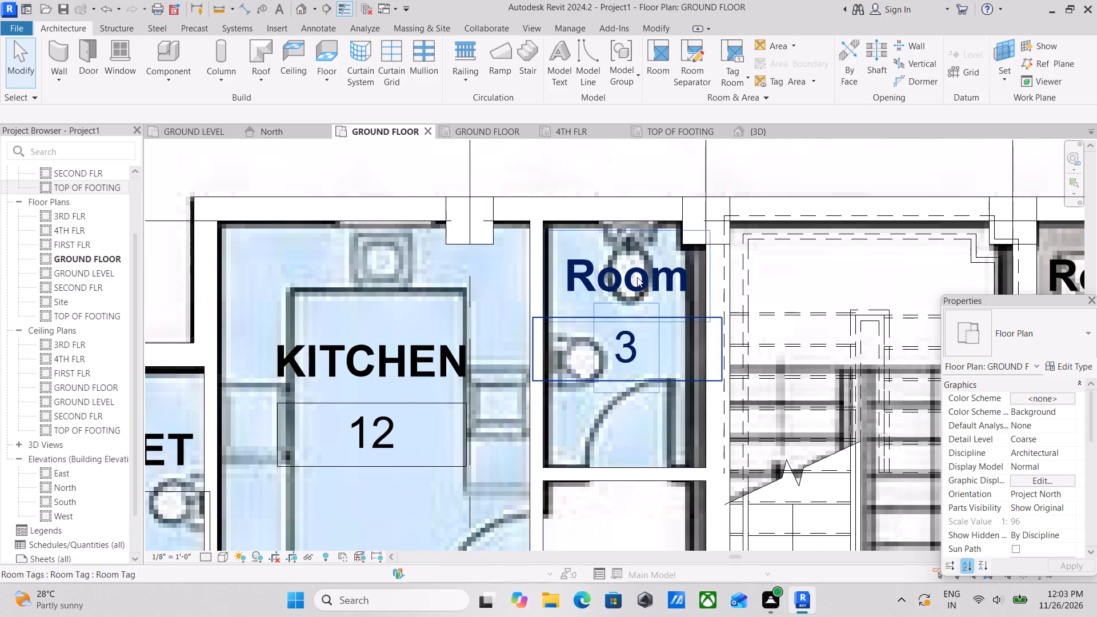
double_click(642, 276)
text(TOILET)
key(Return)
key(Escape)
Place a room tag on room 13, the small space directly south of the room 3 toilet.
scroll(646, 265, down, 4)
middle_drag(646, 259, 633, 165)
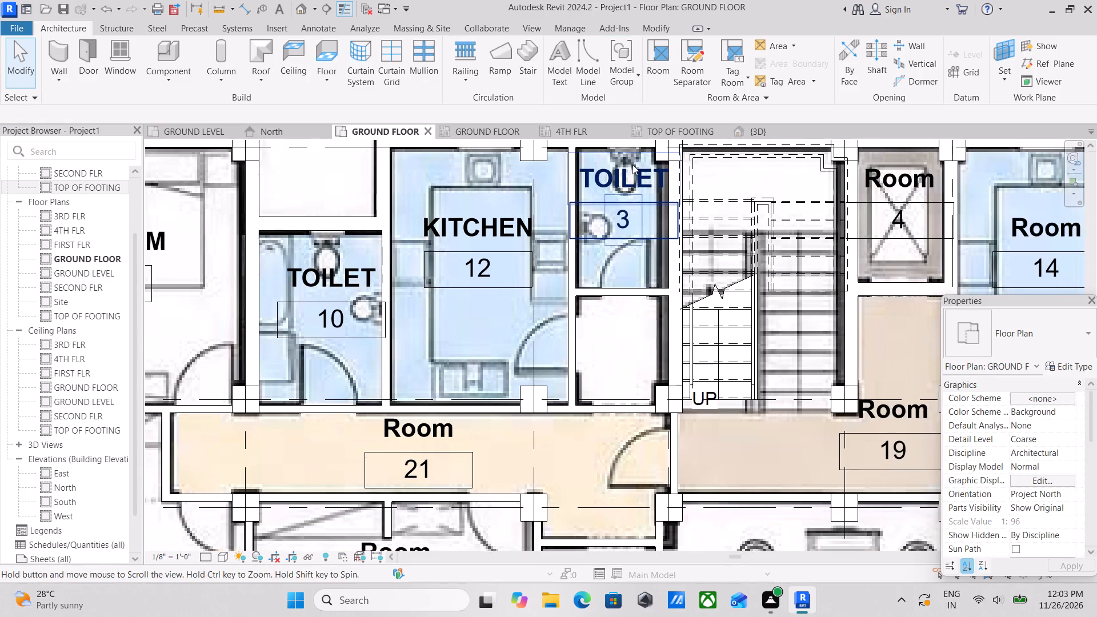
middle_click(619, 346)
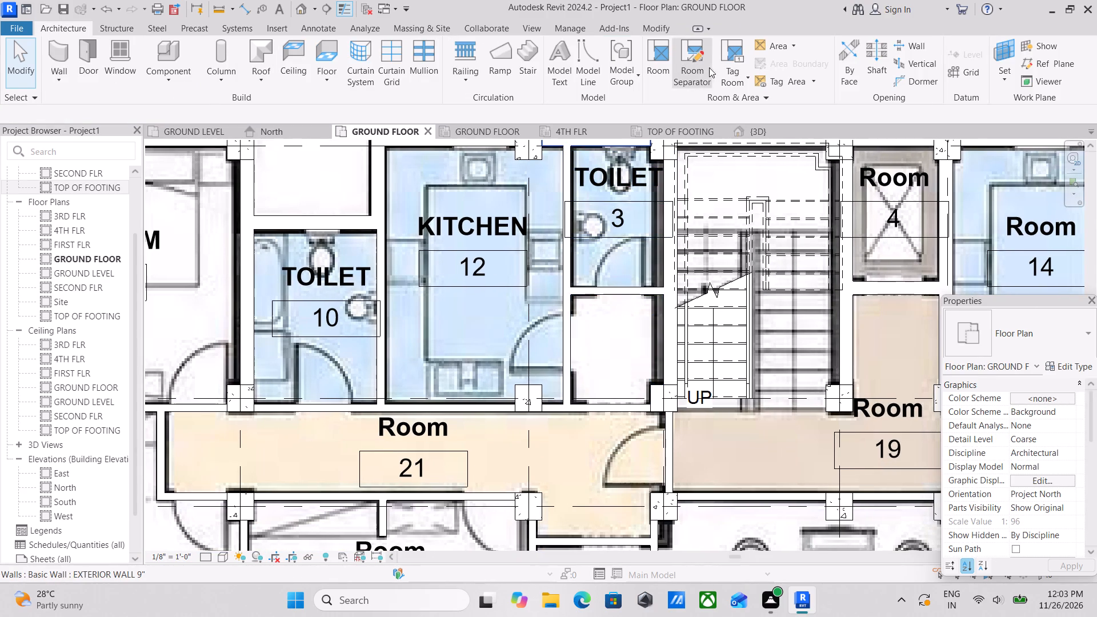
click(729, 52)
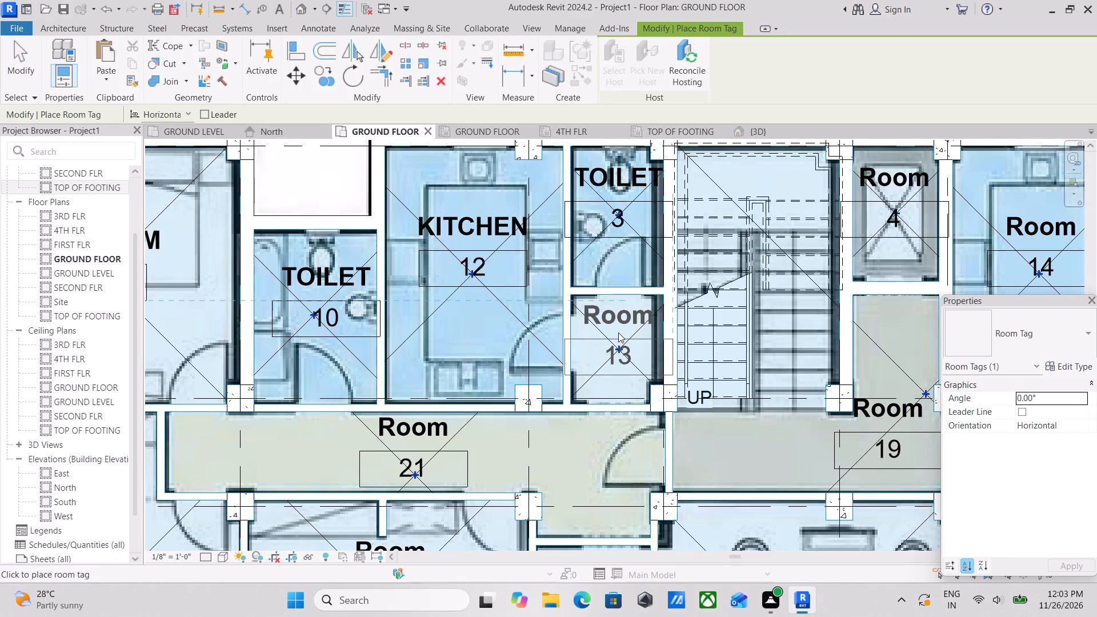
click(618, 332)
key(Escape)
Examine the room tags around room 13, the stairs and the lift, continuing east to the neighbouring kitchen and toilets.
scroll(734, 261, down, 2)
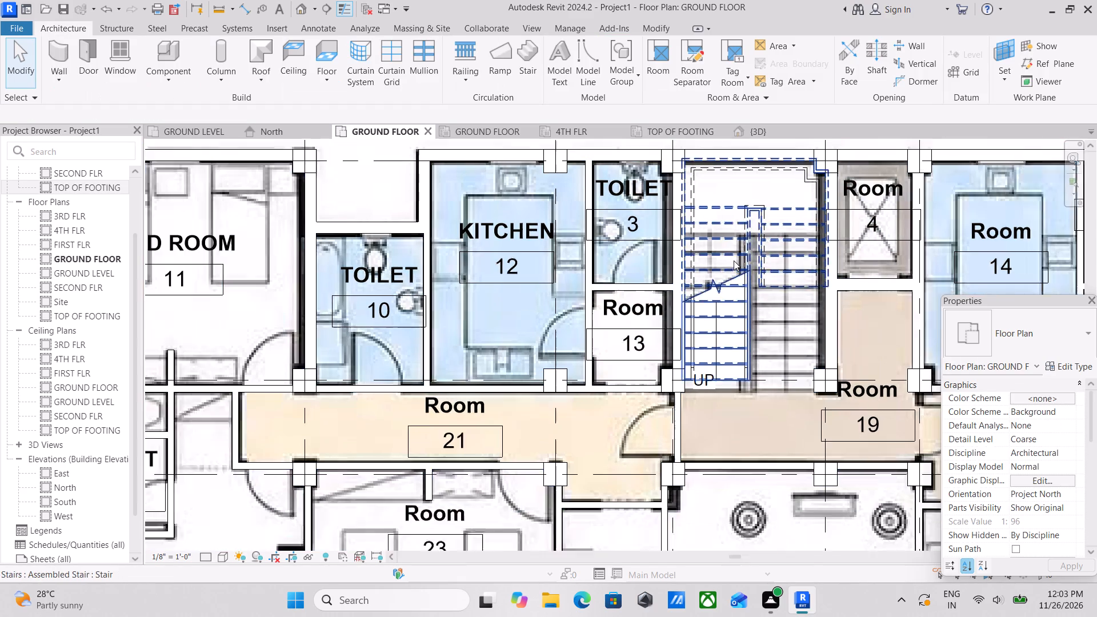
scroll(667, 302, up, 2)
scroll(667, 302, down, 2)
middle_drag(667, 302, 628, 299)
scroll(601, 355, up, 2)
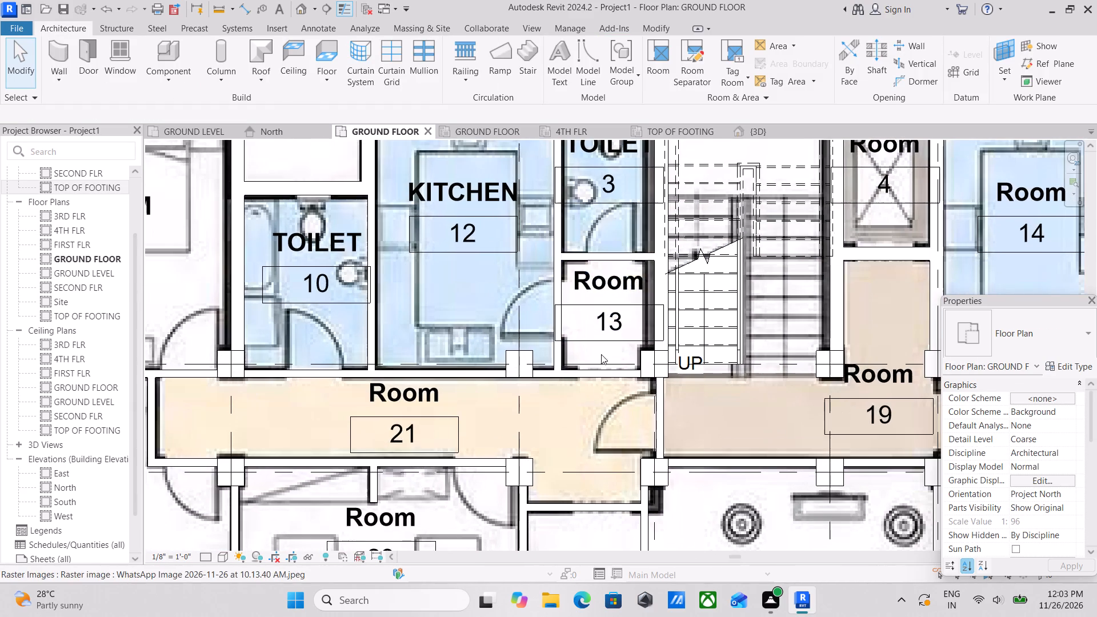
scroll(612, 324, down, 1)
middle_drag(612, 324, 618, 335)
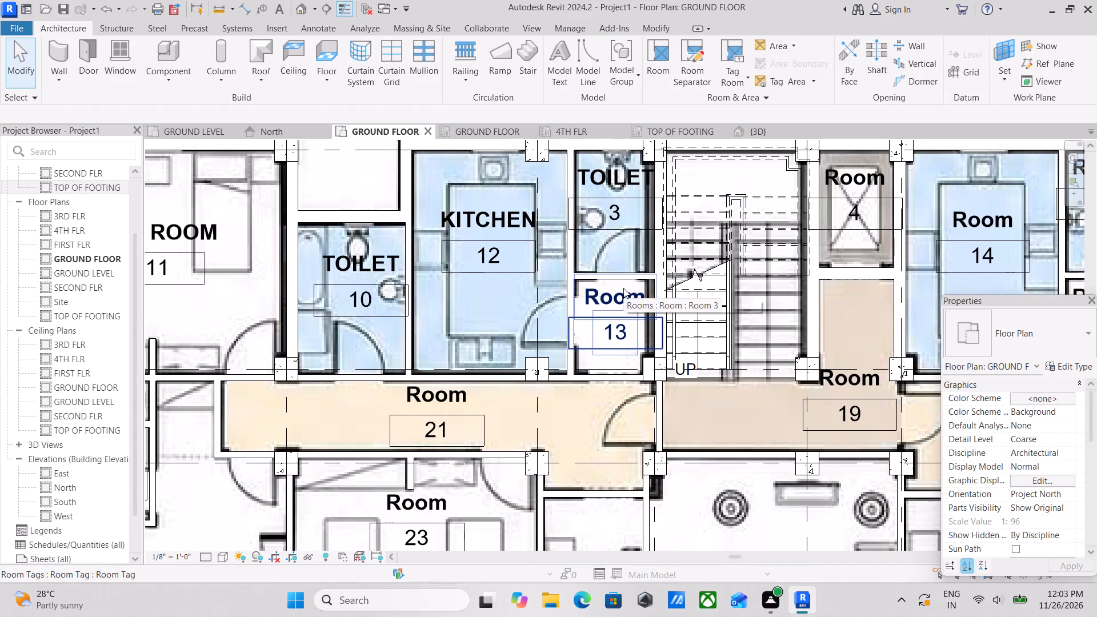
scroll(690, 269, down, 2)
middle_drag(690, 269, 539, 314)
middle_drag(647, 264, 589, 257)
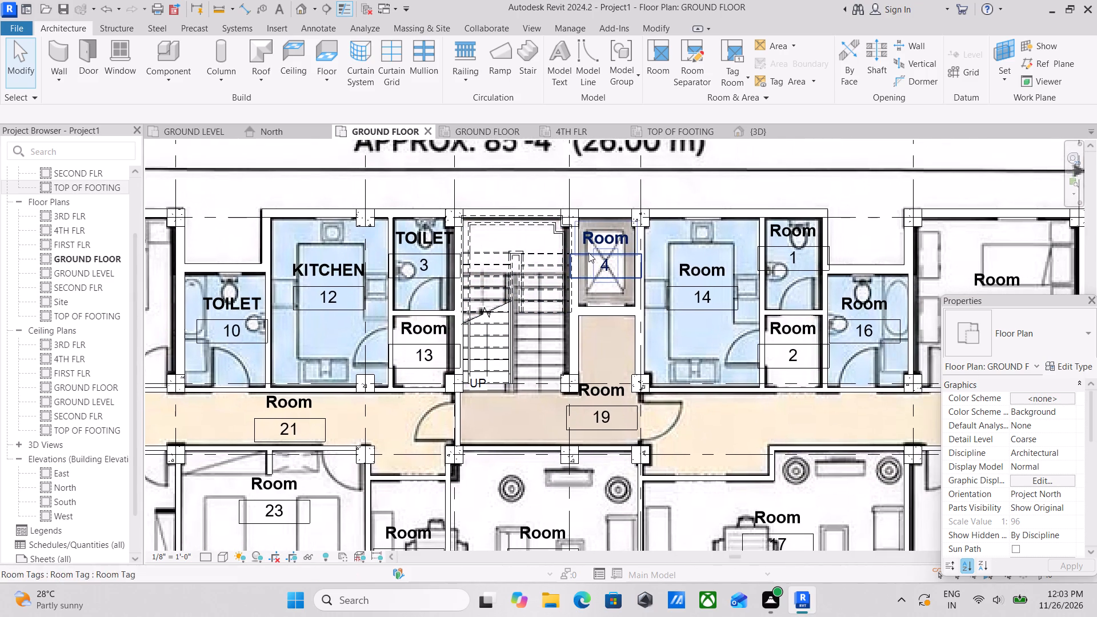
Rename room 21, the corridor south of the KITCHEN and room 10 TOILET, as PASSAGE.
middle_drag(584, 366, 605, 339)
scroll(624, 364, up, 2)
scroll(632, 367, down, 2)
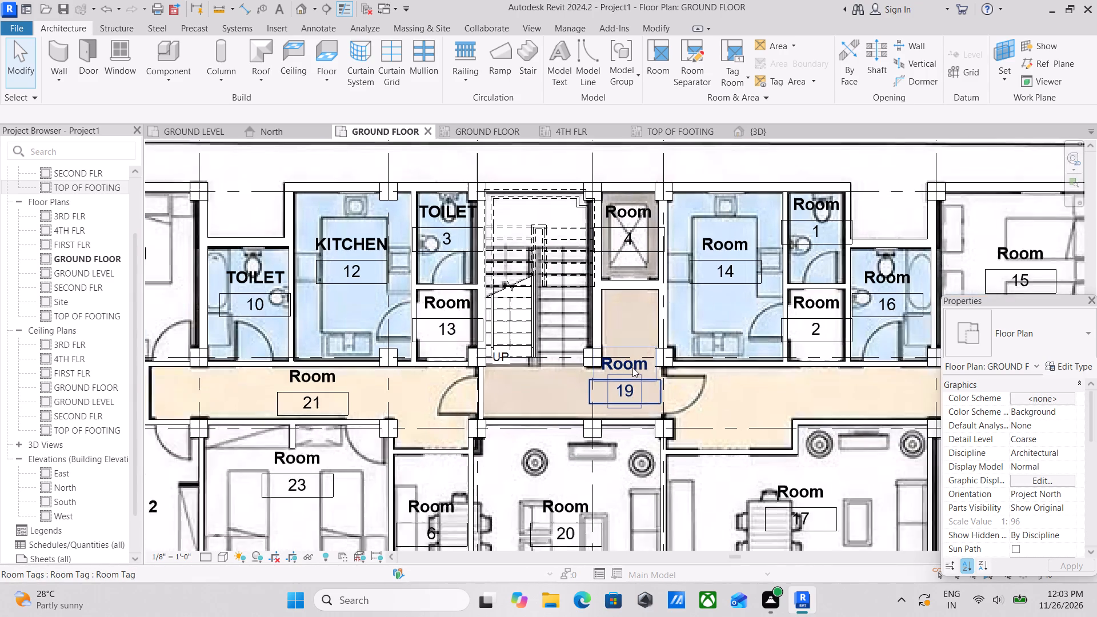
scroll(632, 367, down, 1)
middle_drag(647, 367, 683, 312)
scroll(368, 331, up, 2)
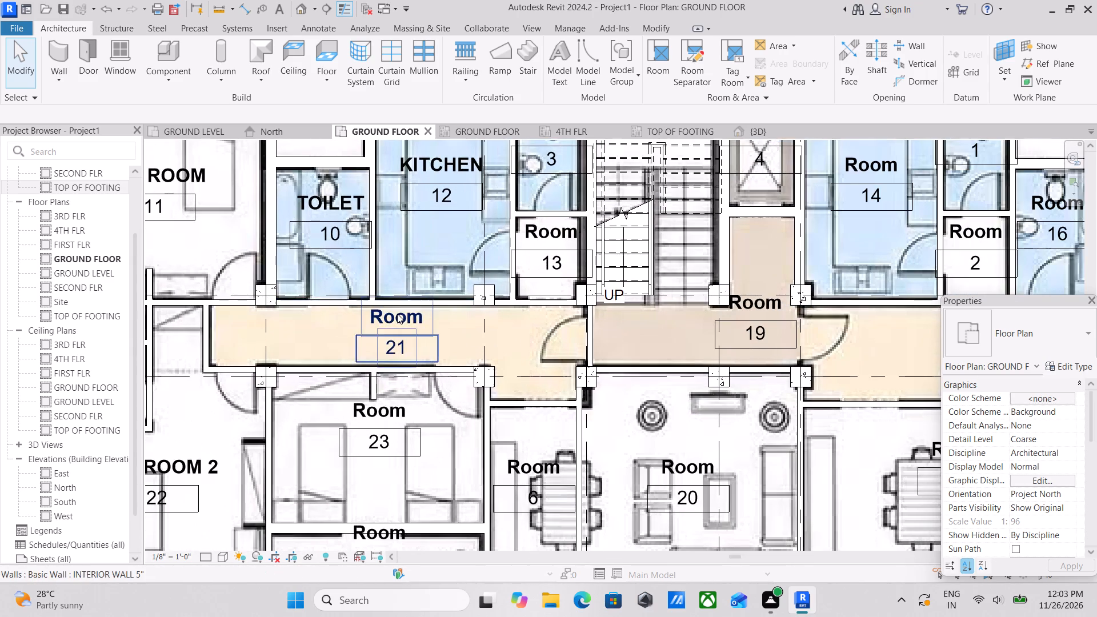
scroll(378, 324, up, 3)
double_click(405, 314)
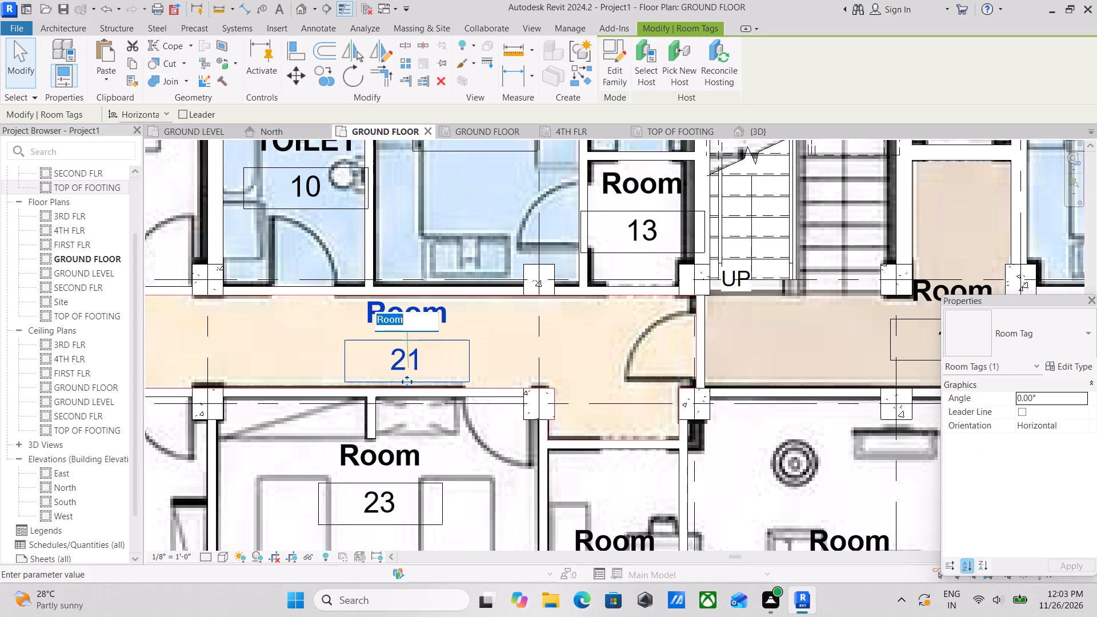
text(PASSAGE)
key(Return)
Rename room 19, the landing area beside the staircase and lift, as STAIRS.
scroll(542, 338, down, 2)
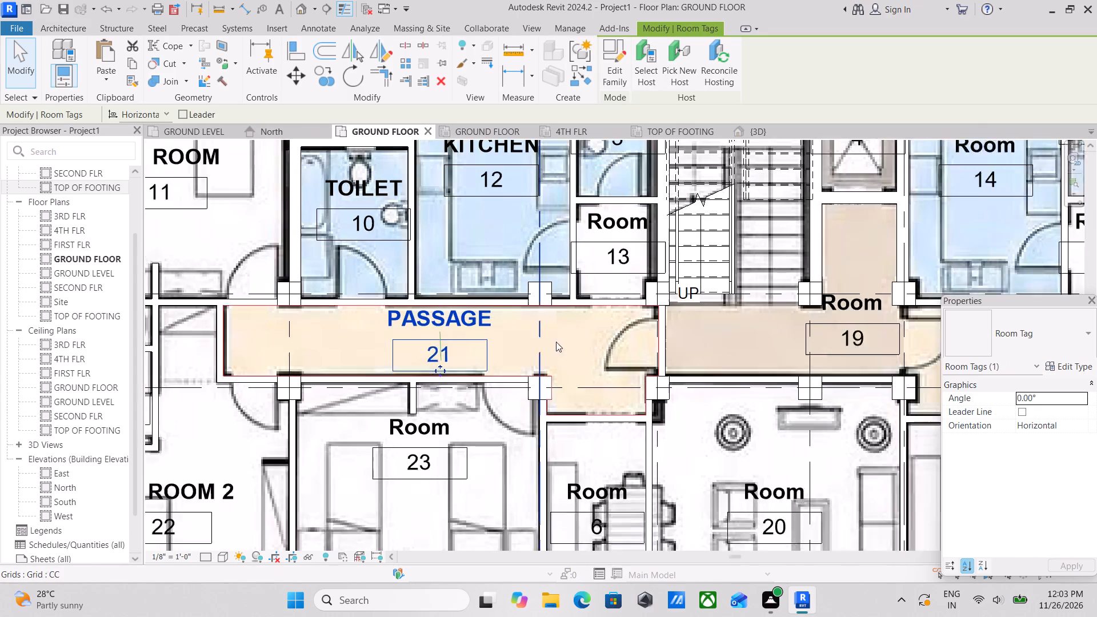
scroll(556, 342, down, 1)
middle_drag(563, 346, 331, 370)
middle_drag(611, 364, 550, 370)
scroll(550, 370, up, 2)
scroll(517, 315, up, 2)
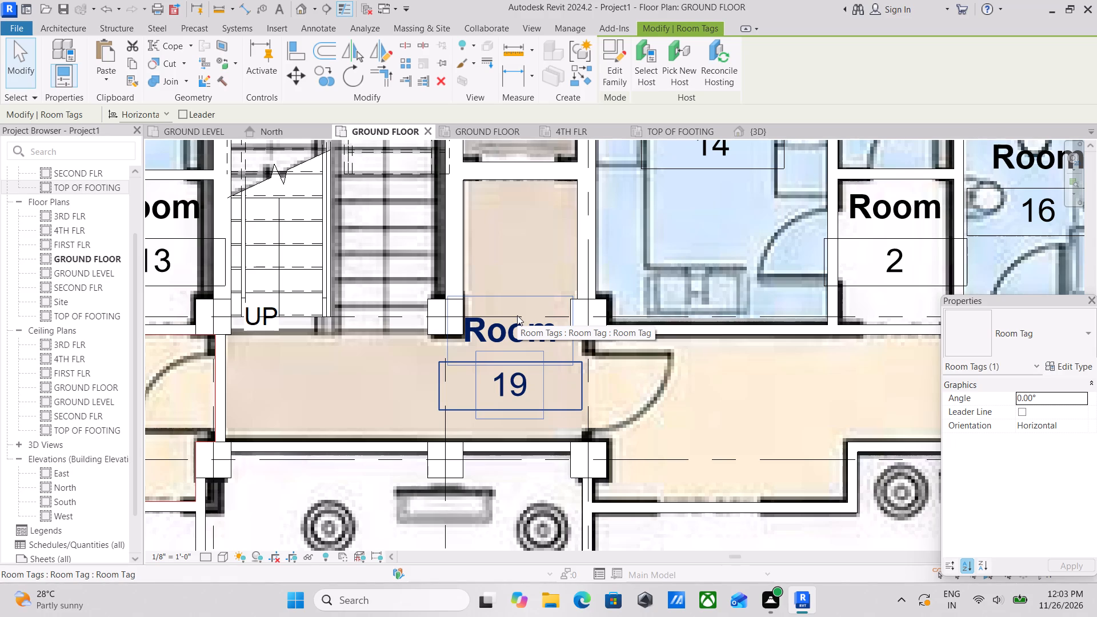
scroll(517, 315, down, 4)
middle_drag(521, 290, 580, 262)
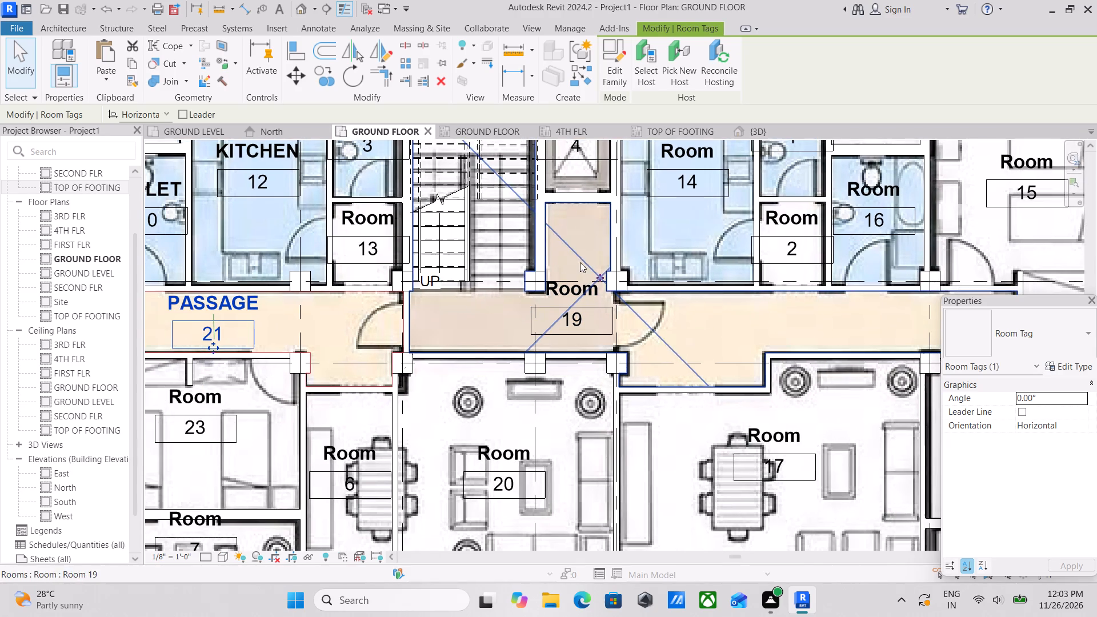
middle_drag(578, 284, 571, 290)
scroll(564, 295, up, 2)
middle_drag(577, 307, 600, 359)
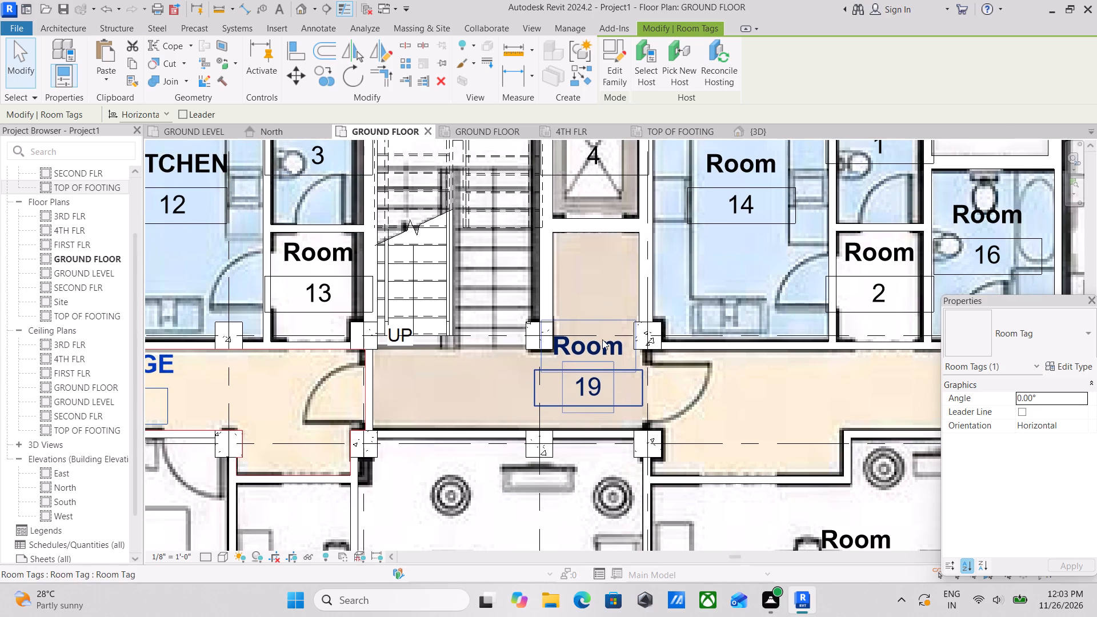
double_click(599, 339)
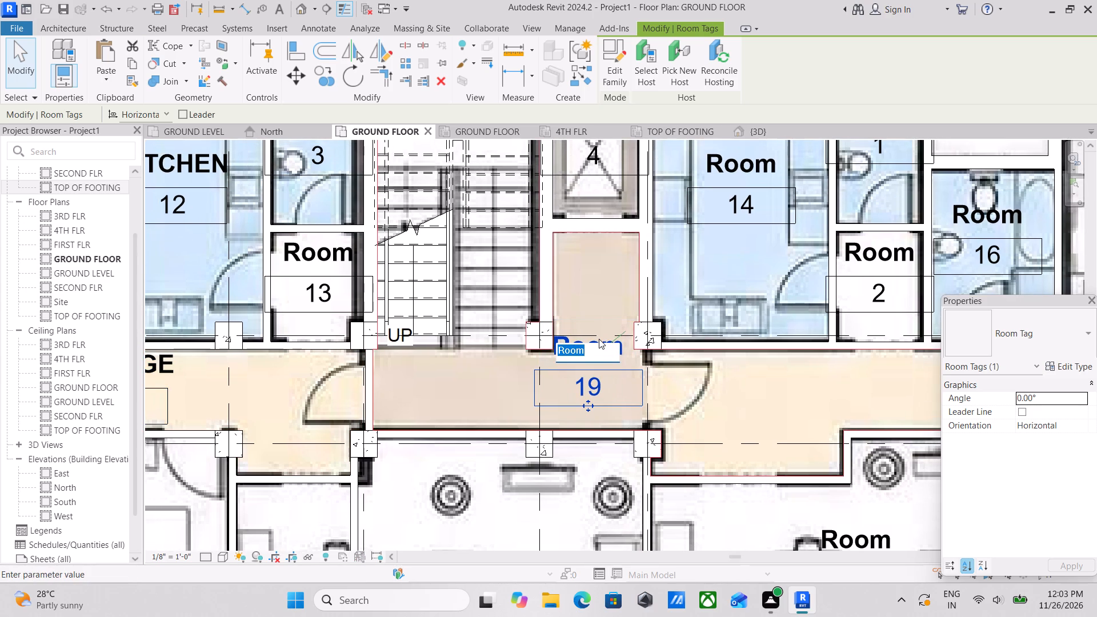
text(STR)
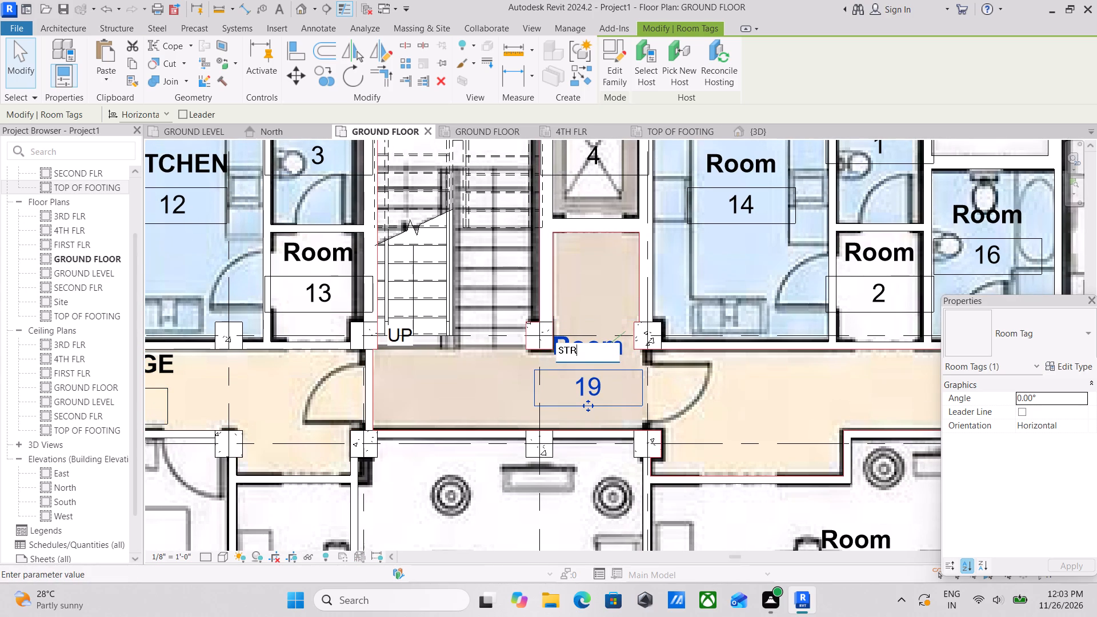
key(BackSpace)
text(AIRS)
key(Return)
scroll(676, 346, down, 4)
key(Escape)
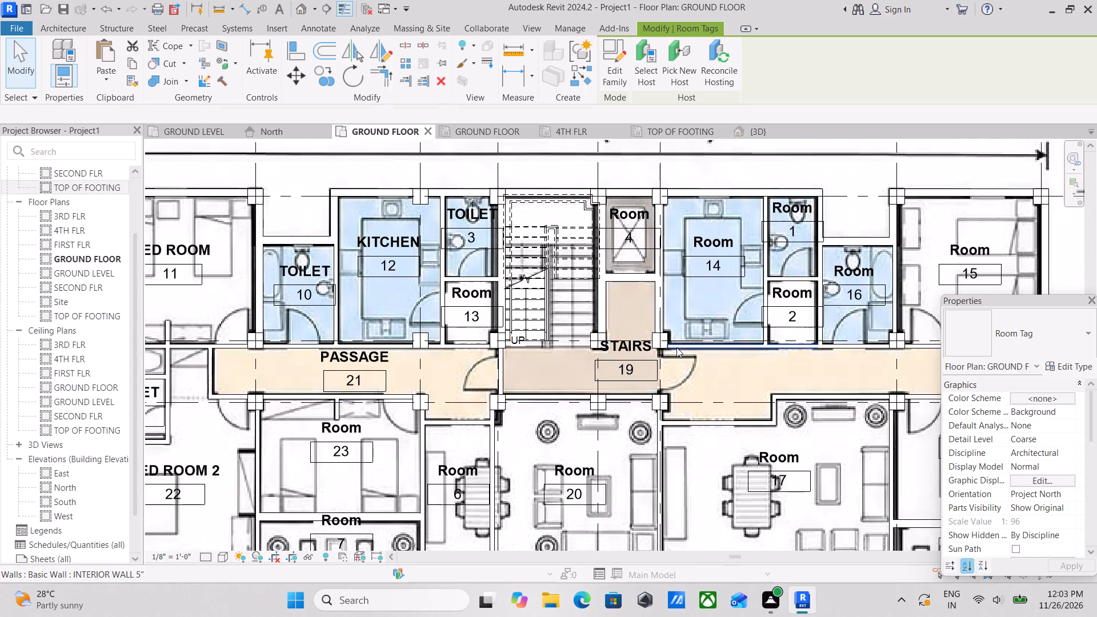
Rename room 17, the large living and dining space southeast of the stairs, as LIVING HALL.
middle_drag(676, 347, 527, 343)
scroll(658, 337, down, 1)
middle_drag(658, 337, 538, 311)
middle_drag(509, 351, 537, 316)
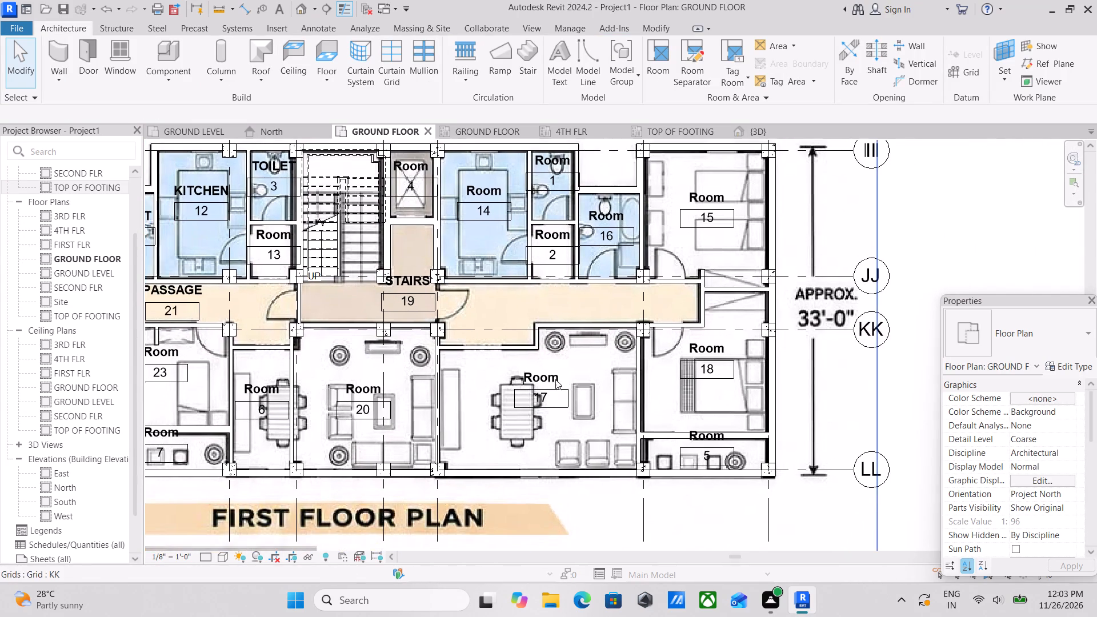
scroll(552, 399, up, 3)
double_click(545, 364)
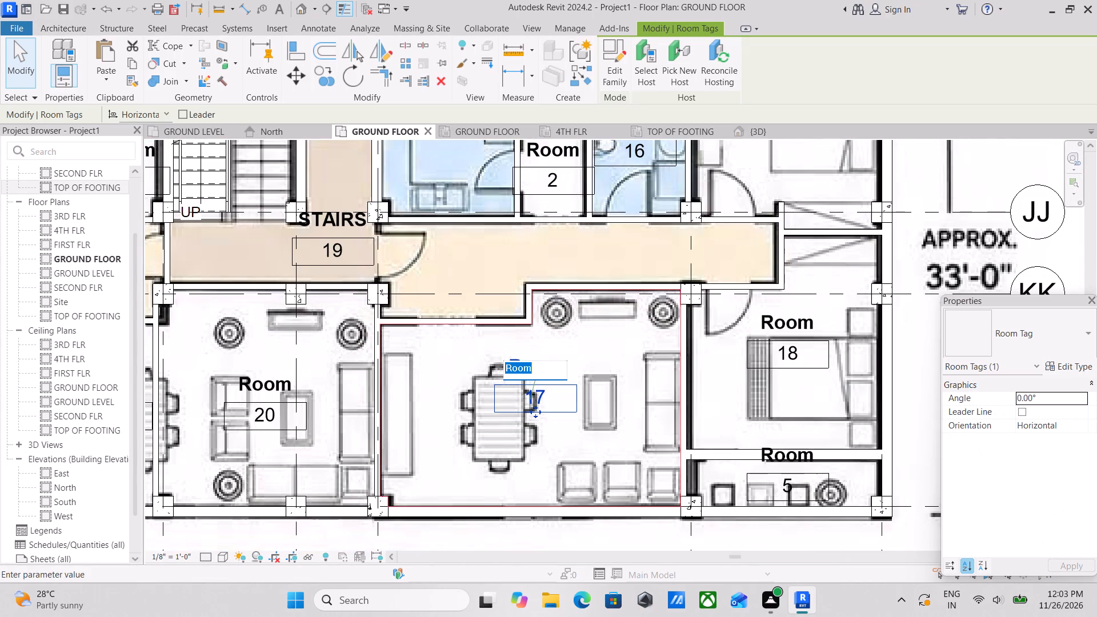
text(LIVI)
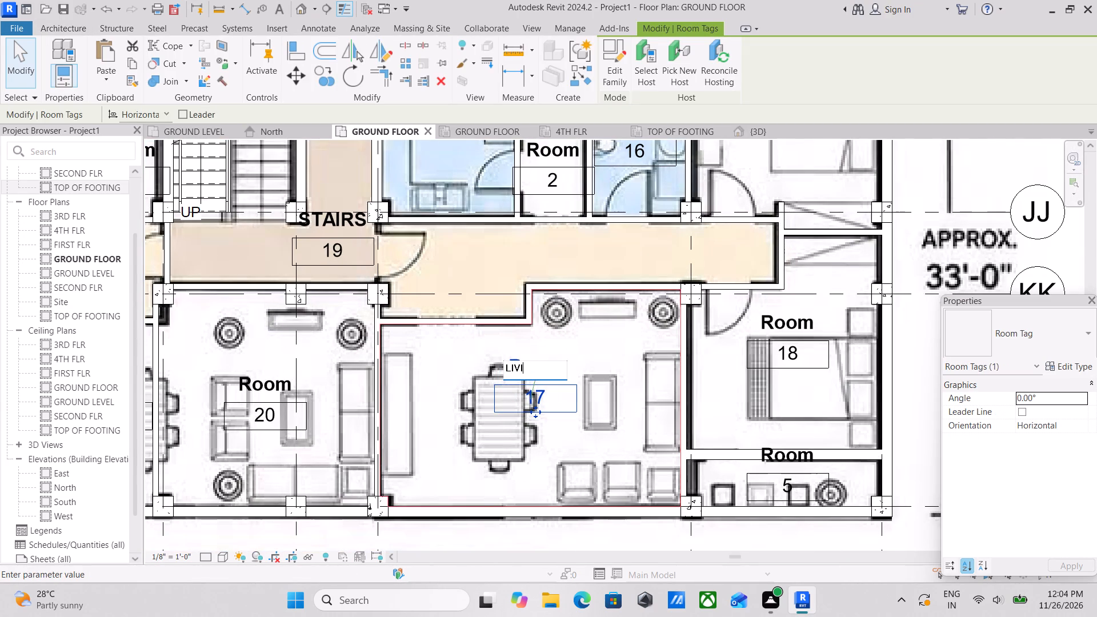
text(NG)
key(space)
text(HALL)
key(Return)
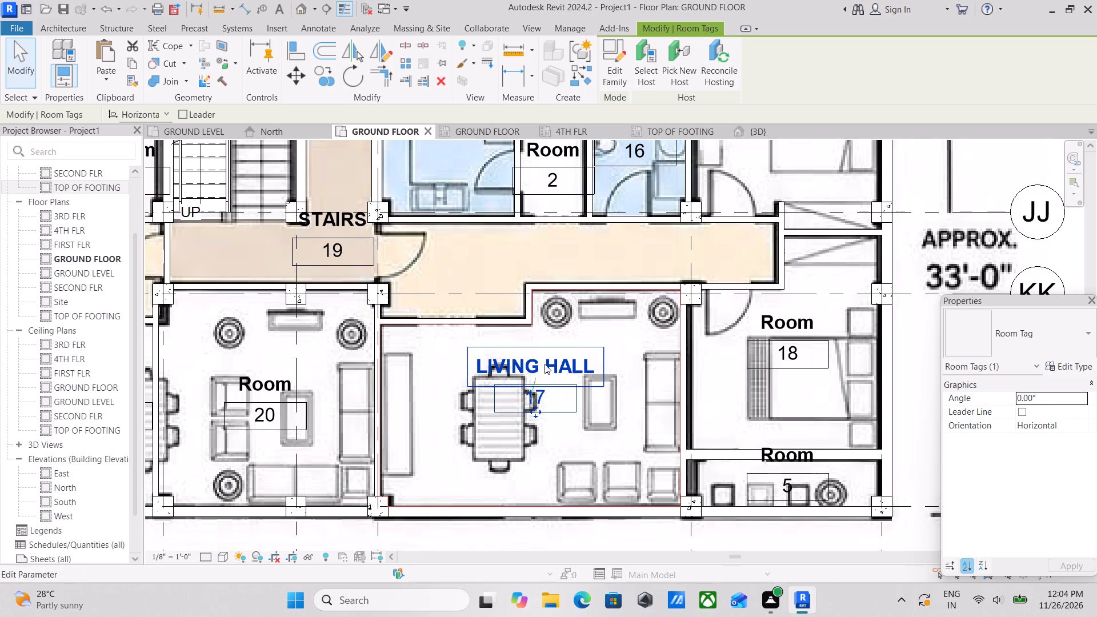
key(Escape)
Rename room 18, the bedroom directly east of the LIVING HALL, as BED ROOM 3.
middle_drag(739, 342, 641, 338)
scroll(696, 334, up, 2)
double_click(693, 307)
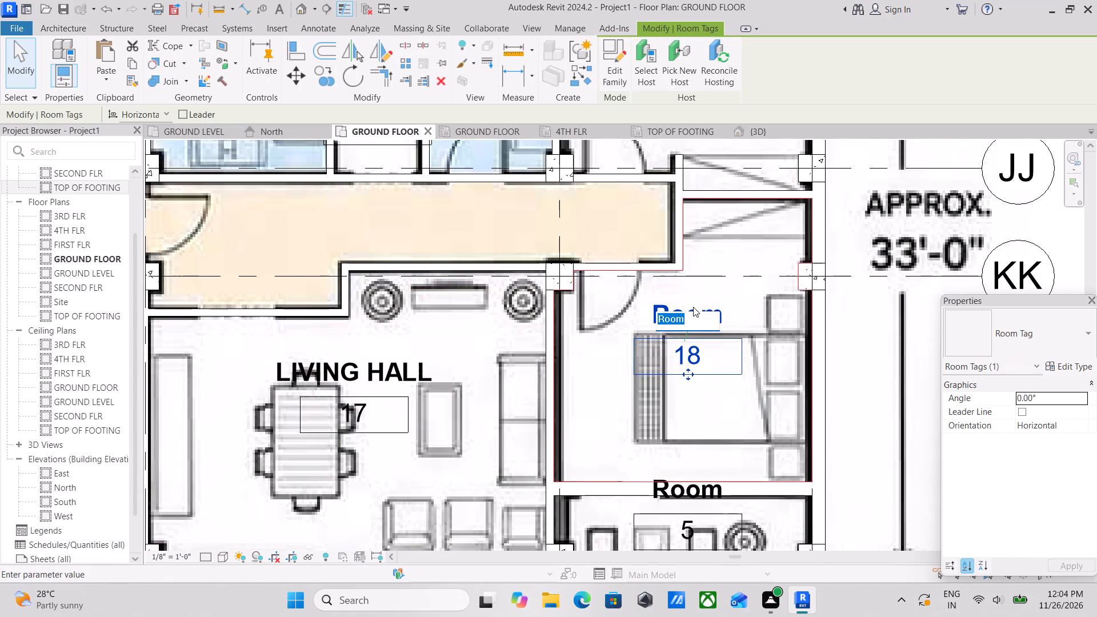
text(BE)
key(d)
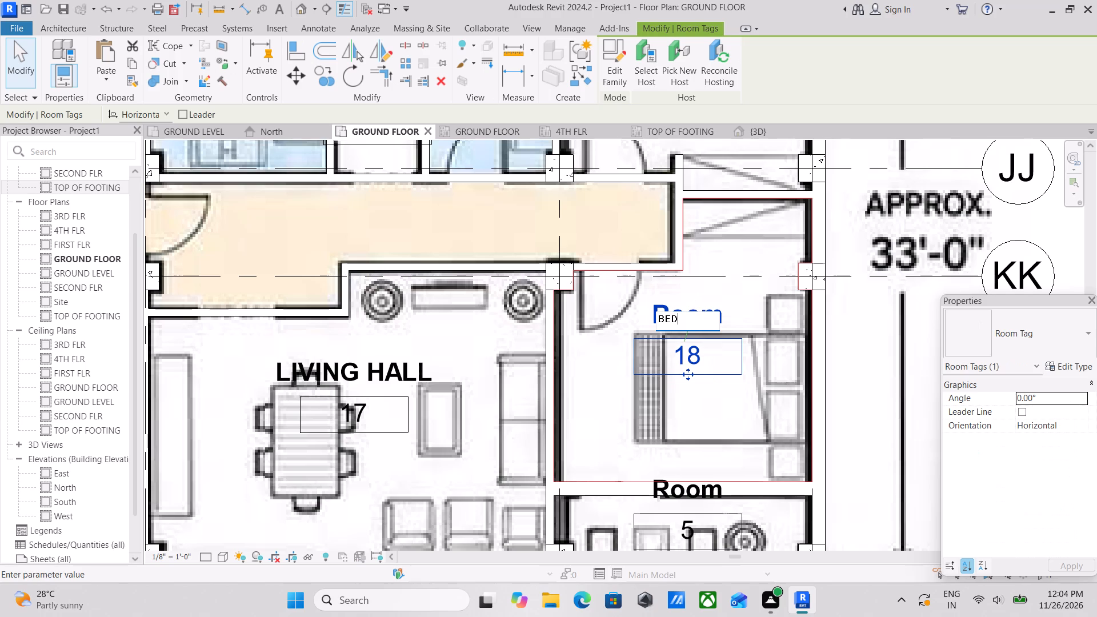
key(space)
text(ROOM 3)
key(Return)
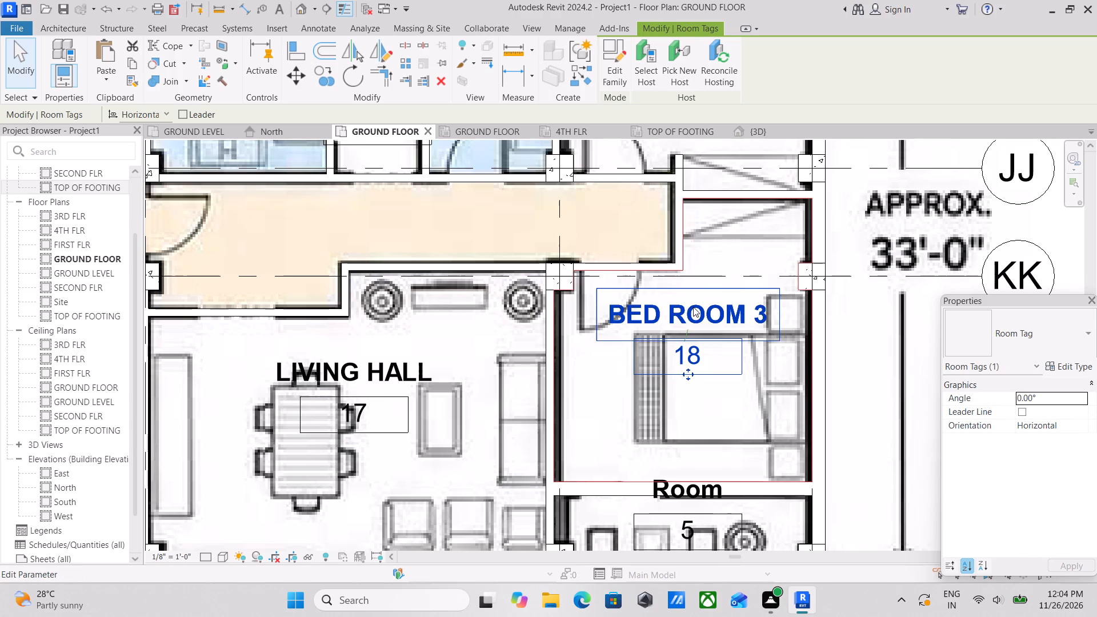
key(Escape)
Rename room 15, the bedroom in the northeast corner of the plan, as BED ROOM 6.
scroll(693, 307, down, 4)
middle_drag(698, 355, 692, 393)
scroll(703, 189, down, 1)
middle_drag(703, 189, 705, 242)
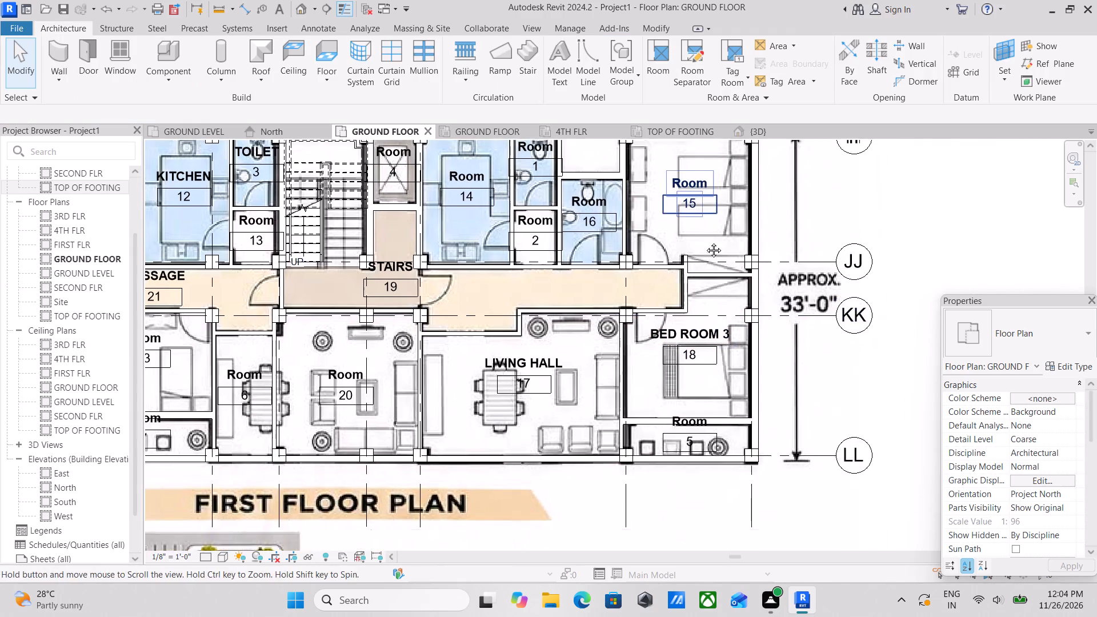
middle_drag(705, 242, 706, 262)
double_click(695, 246)
scroll(695, 255, up, 3)
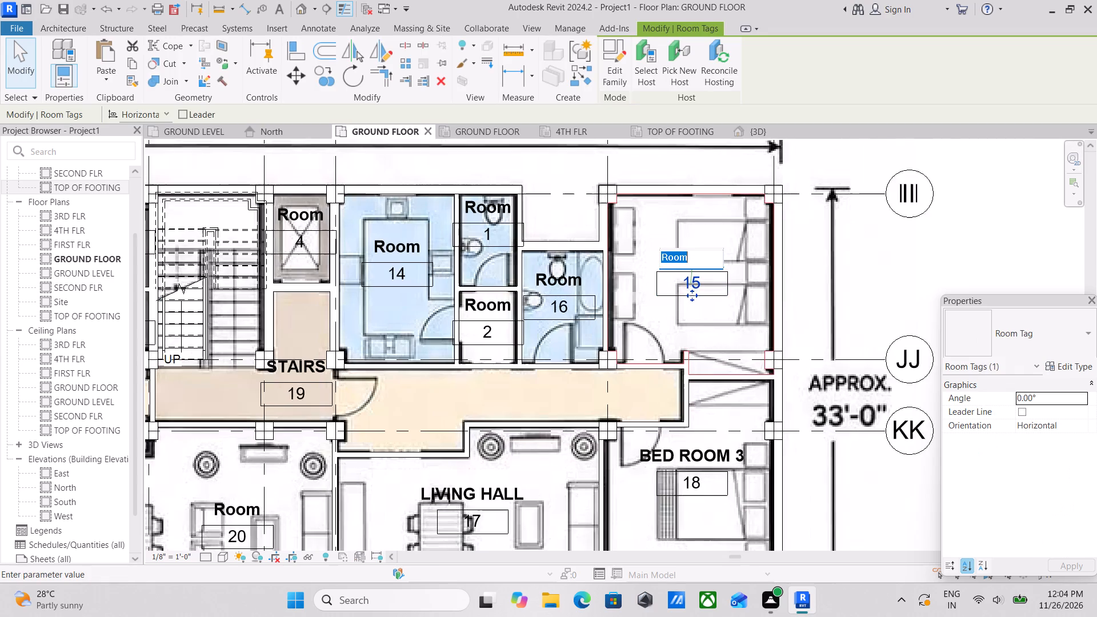
text(BED ROOM 6)
key(Return)
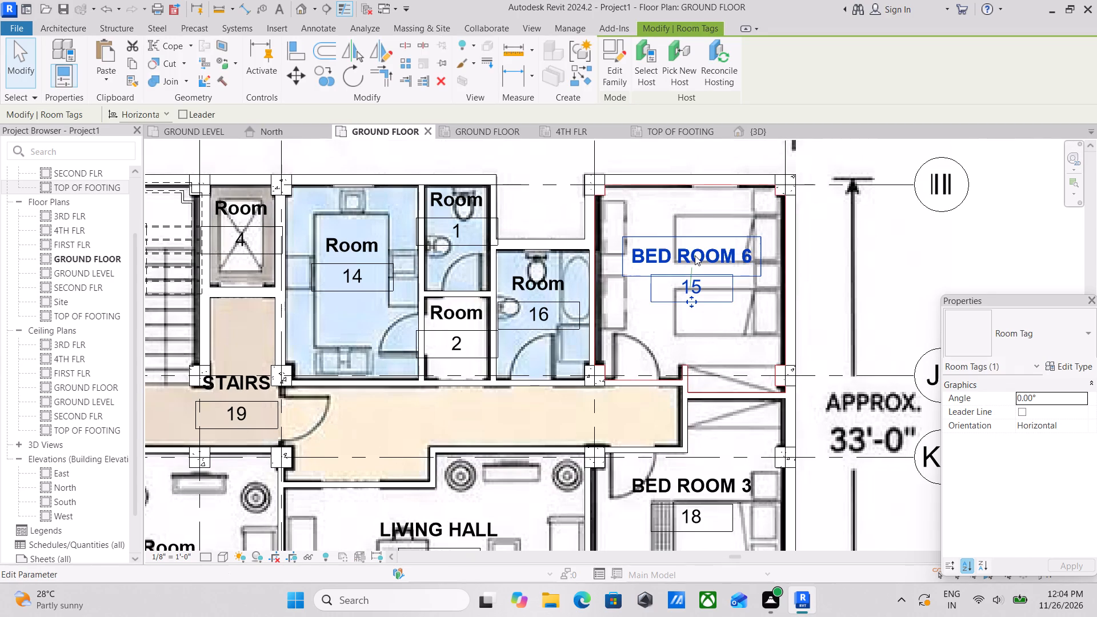
scroll(695, 255, up, 2)
scroll(788, 260, down, 2)
key(Escape)
Nudge the room 5 tag downward so its name sits inside the narrow space south of BED ROOM 3.
middle_drag(760, 285, 707, 197)
middle_drag(654, 367, 656, 245)
middle_drag(662, 344, 684, 291)
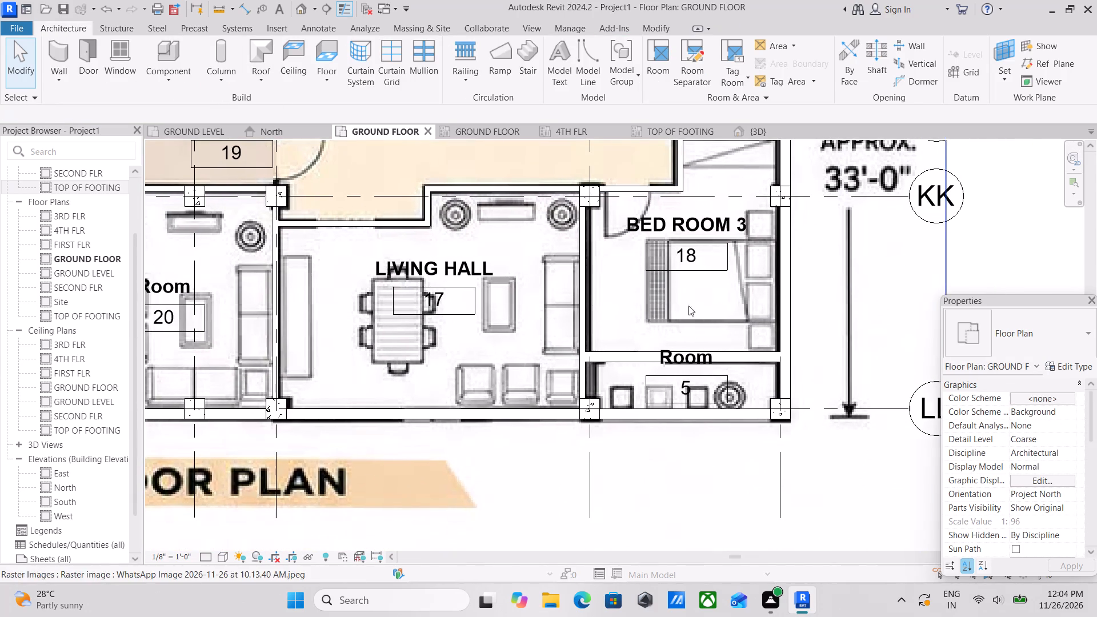
click(683, 387)
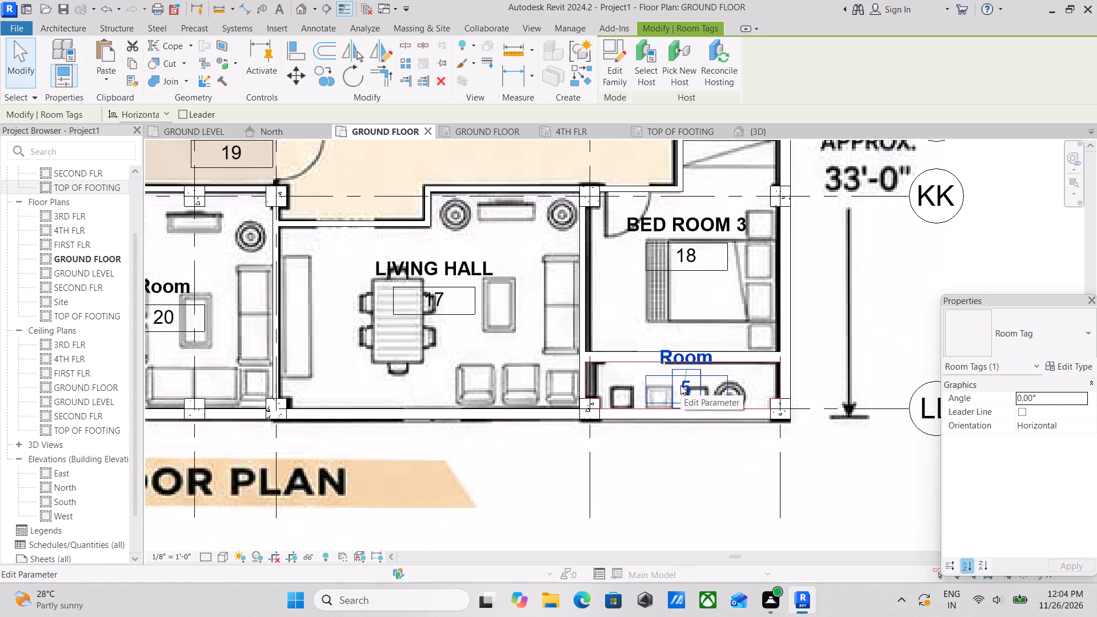
key(Down)
key(Down)
key(Down)
key(Down)
scroll(686, 383, up, 4)
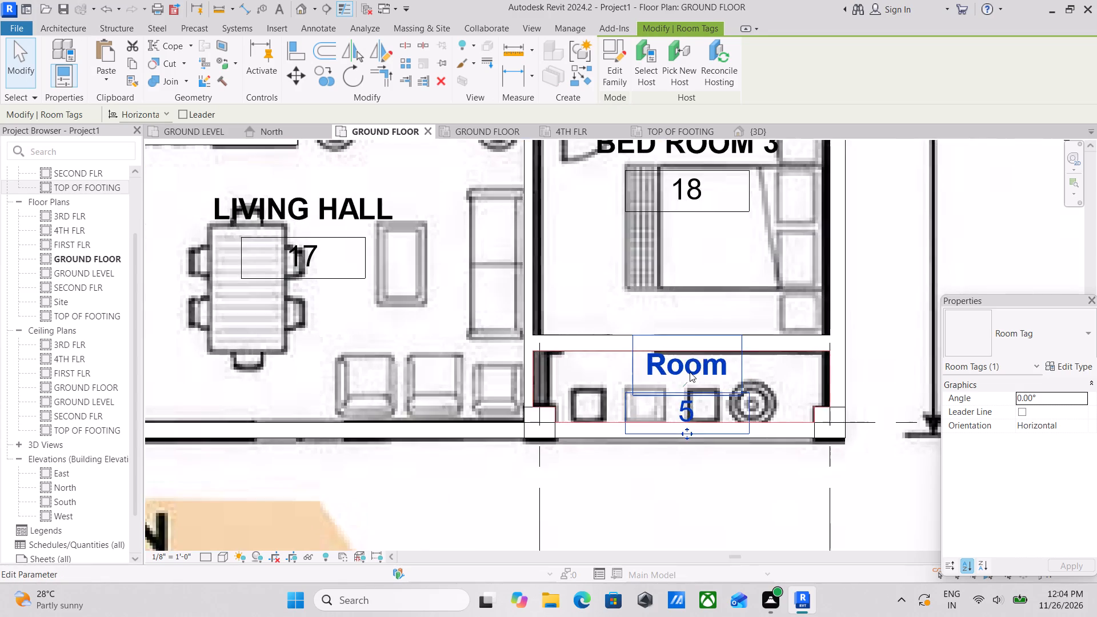
scroll(690, 372, up, 2)
key(Down)
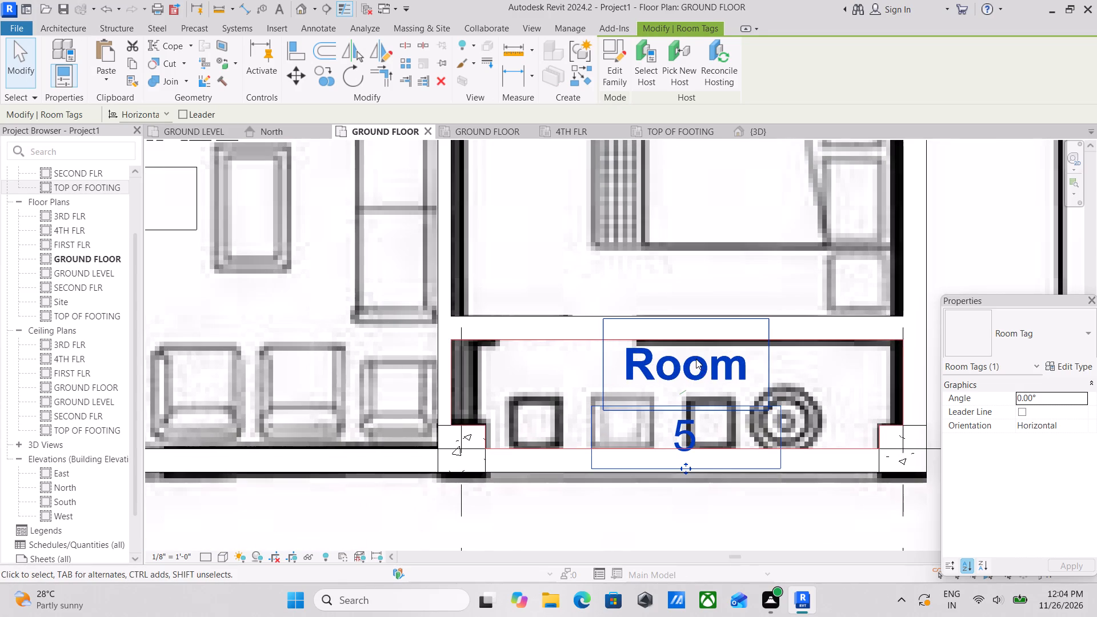
Rename room 5, the narrow space south of BED ROOM 3, as VERANDA.
double_click(696, 359)
click(696, 359)
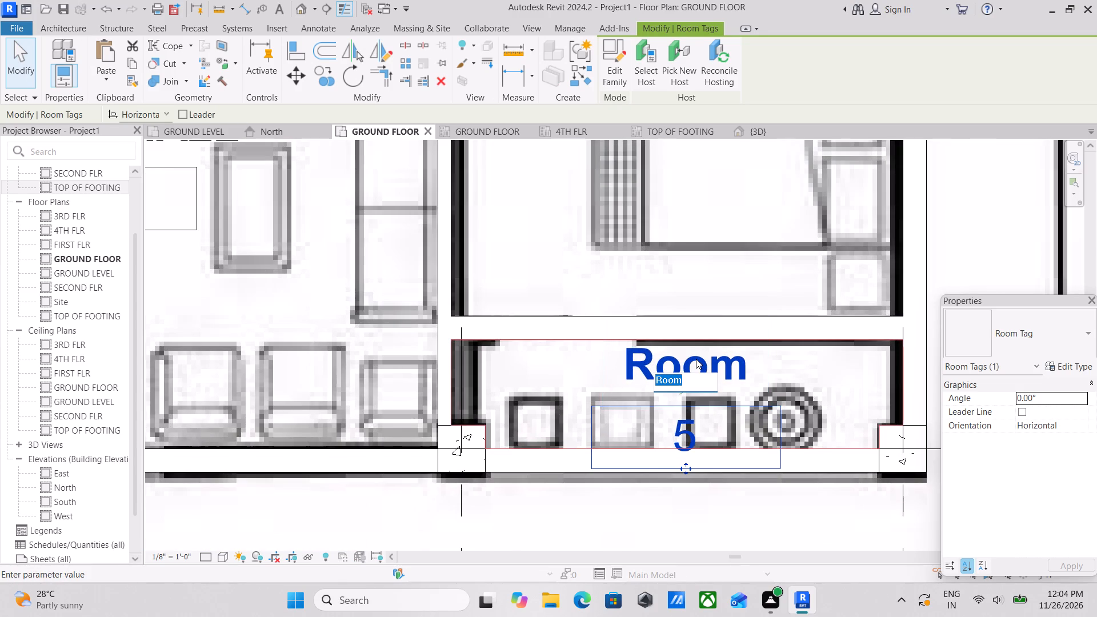
text(VERAND)
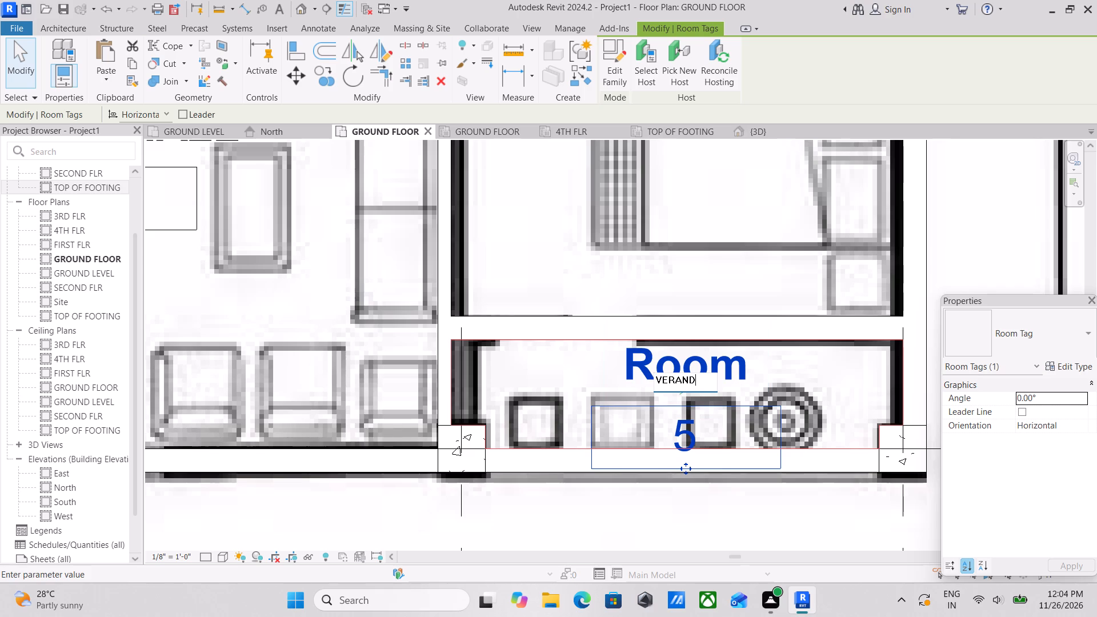
key(a)
key(Return)
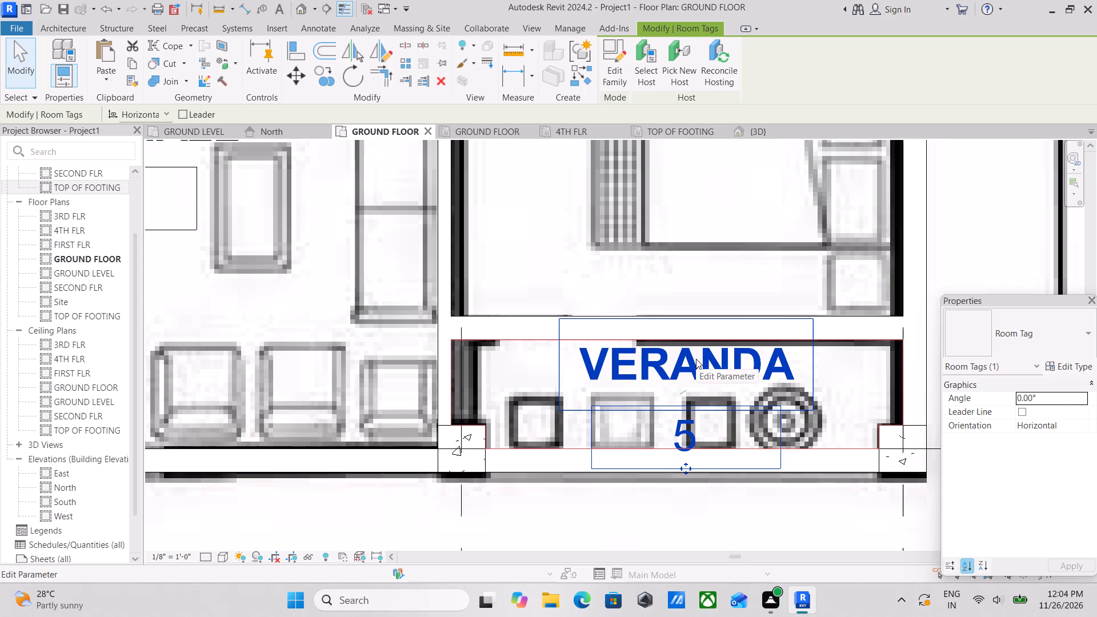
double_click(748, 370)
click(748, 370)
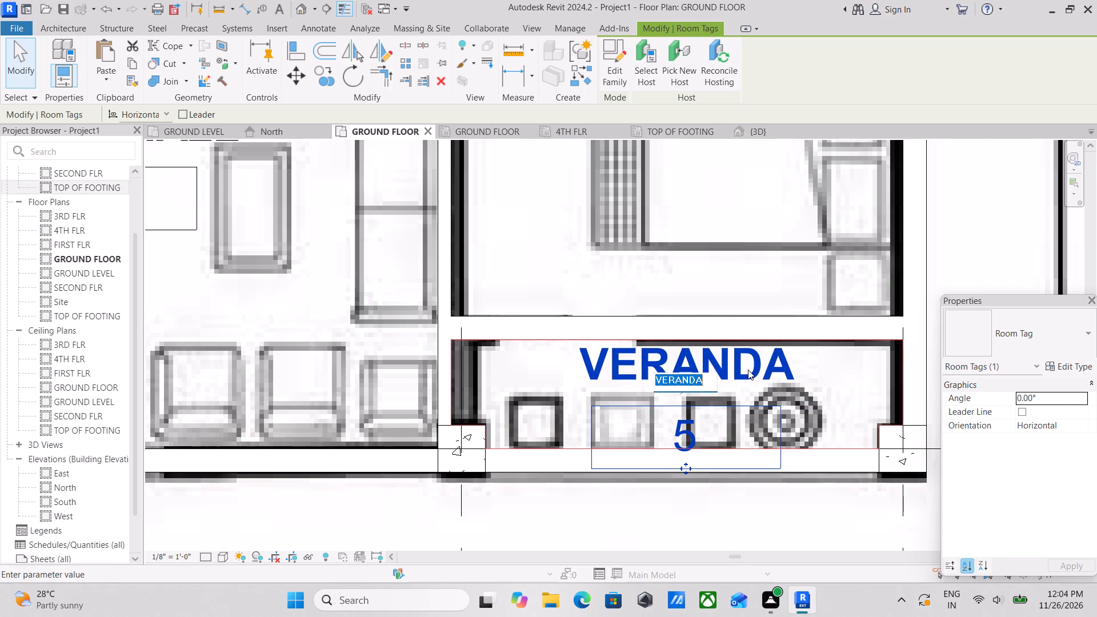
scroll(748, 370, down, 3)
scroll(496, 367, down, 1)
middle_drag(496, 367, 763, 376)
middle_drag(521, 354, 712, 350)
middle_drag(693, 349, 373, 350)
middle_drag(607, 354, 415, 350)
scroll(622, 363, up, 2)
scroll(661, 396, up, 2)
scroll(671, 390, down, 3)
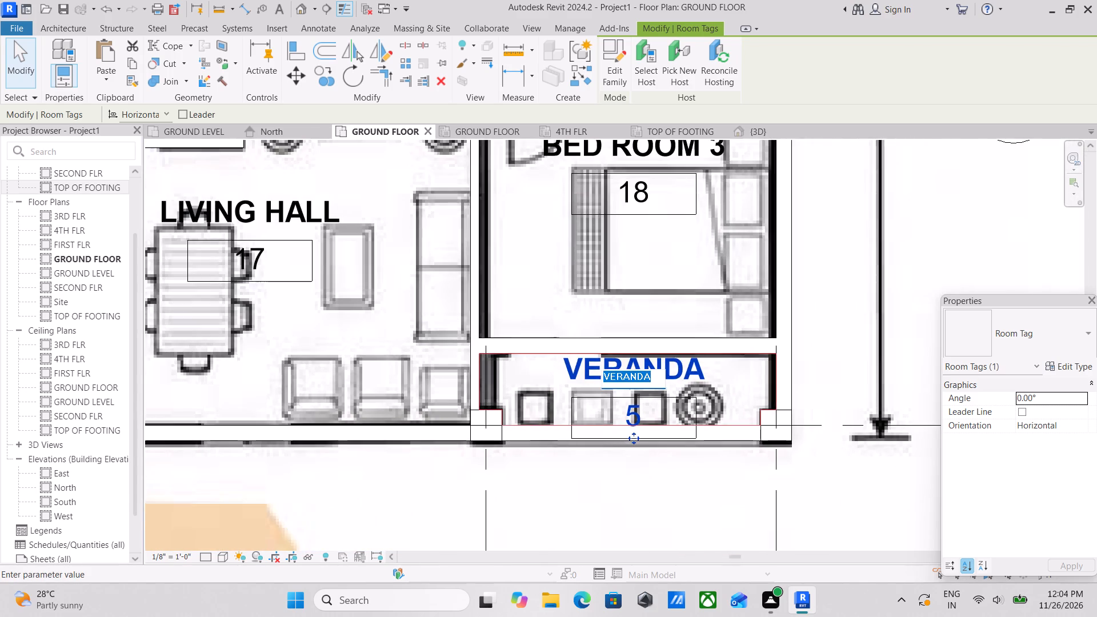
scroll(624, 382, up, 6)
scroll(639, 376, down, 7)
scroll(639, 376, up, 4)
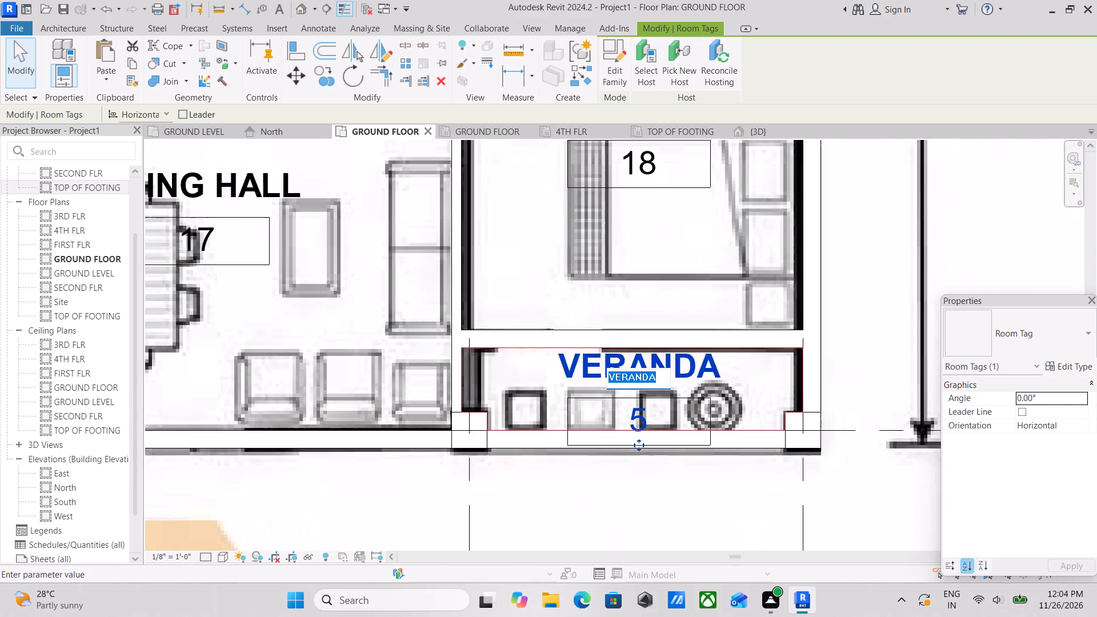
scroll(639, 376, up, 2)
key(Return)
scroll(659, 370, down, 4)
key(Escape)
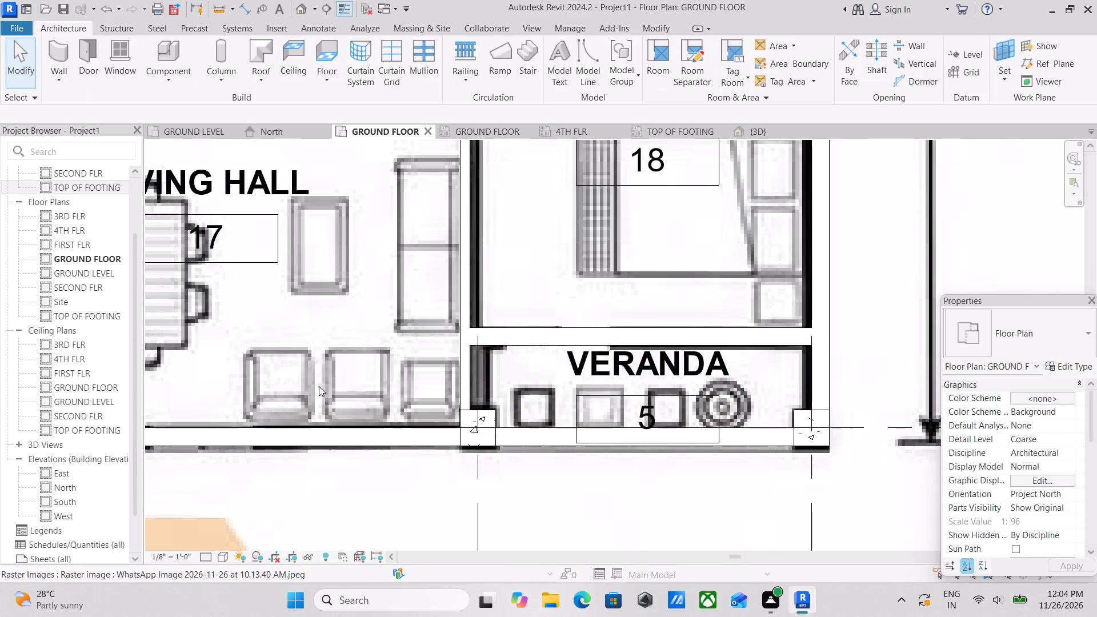
Rename room 20, the south-side seating room directly west of the LIVING HALL, as LIVING ROOM.
scroll(323, 383, down, 2)
middle_drag(338, 382, 644, 350)
middle_drag(368, 356, 736, 368)
middle_drag(478, 339, 667, 386)
middle_drag(542, 310, 666, 352)
double_click(850, 320)
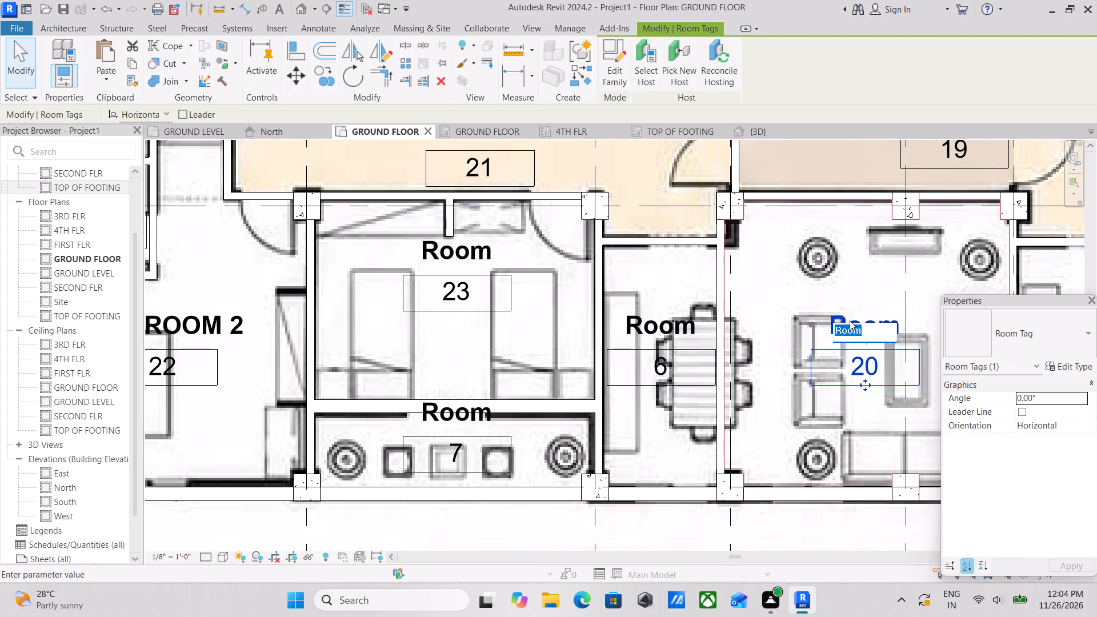
text(LIVING)
key(space)
text(ROOM)
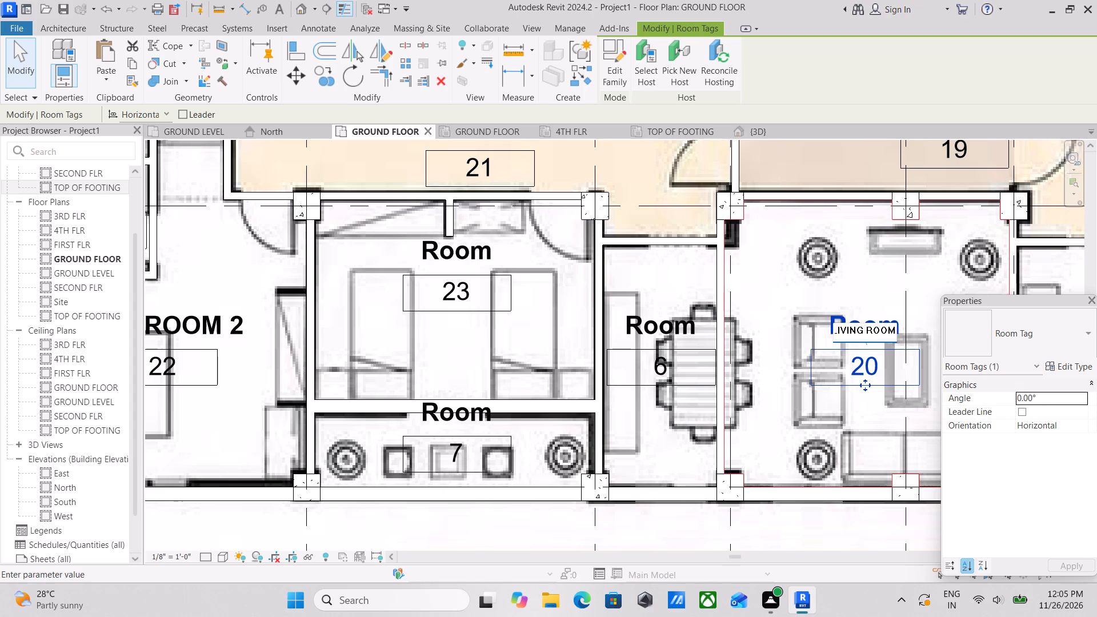
key(Return)
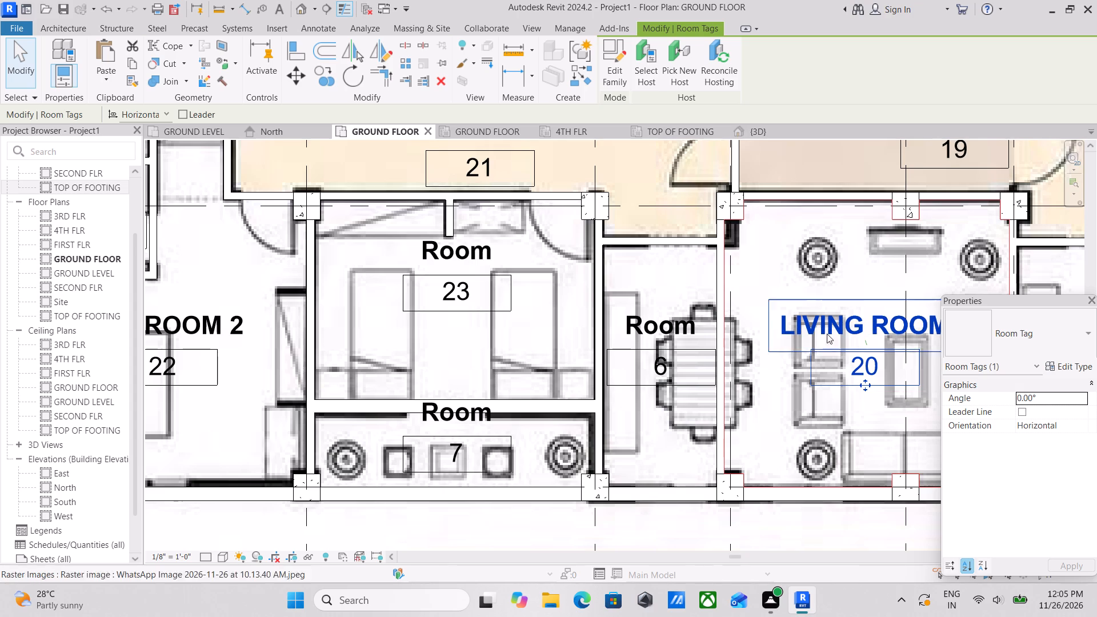
scroll(836, 355, down, 1)
middle_drag(831, 353, 642, 334)
key(Escape)
Review the room names and furniture layouts along the south side, comparing the LIVING ROOM, room 6 and the LIVING HALL.
middle_drag(511, 339, 611, 314)
scroll(641, 302, down, 2)
middle_drag(638, 302, 461, 302)
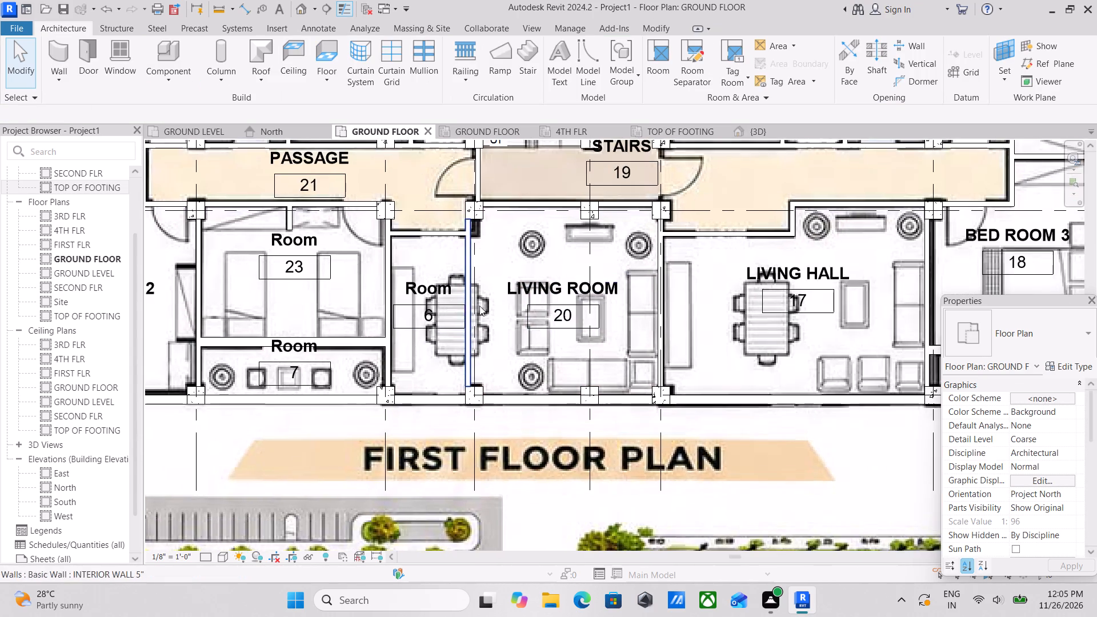
scroll(574, 311, down, 2)
middle_drag(574, 311, 597, 315)
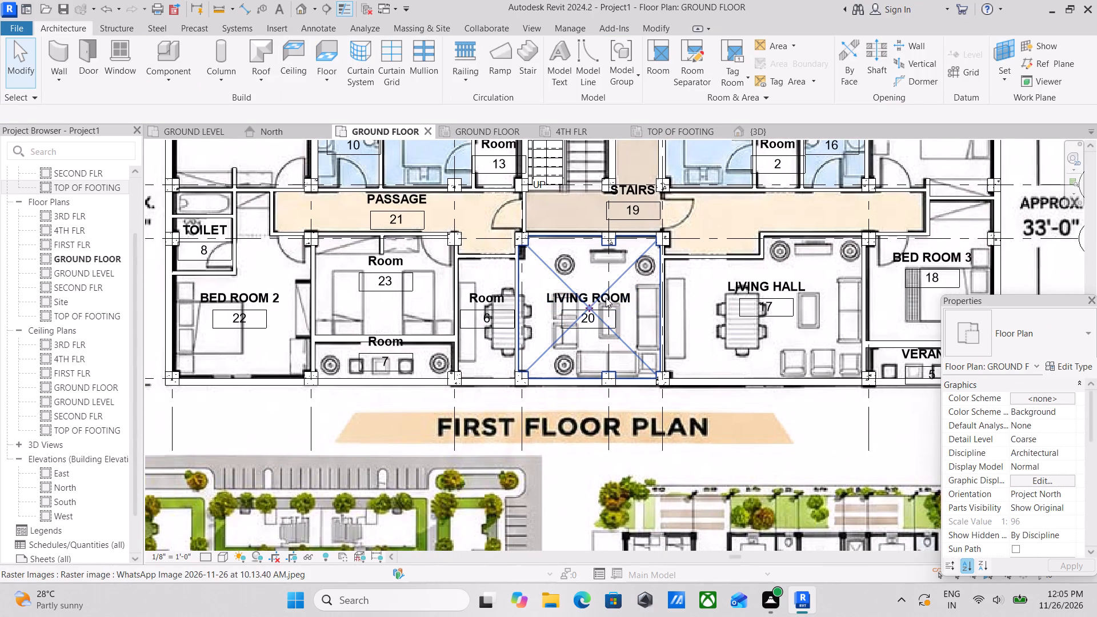
scroll(586, 289, up, 1)
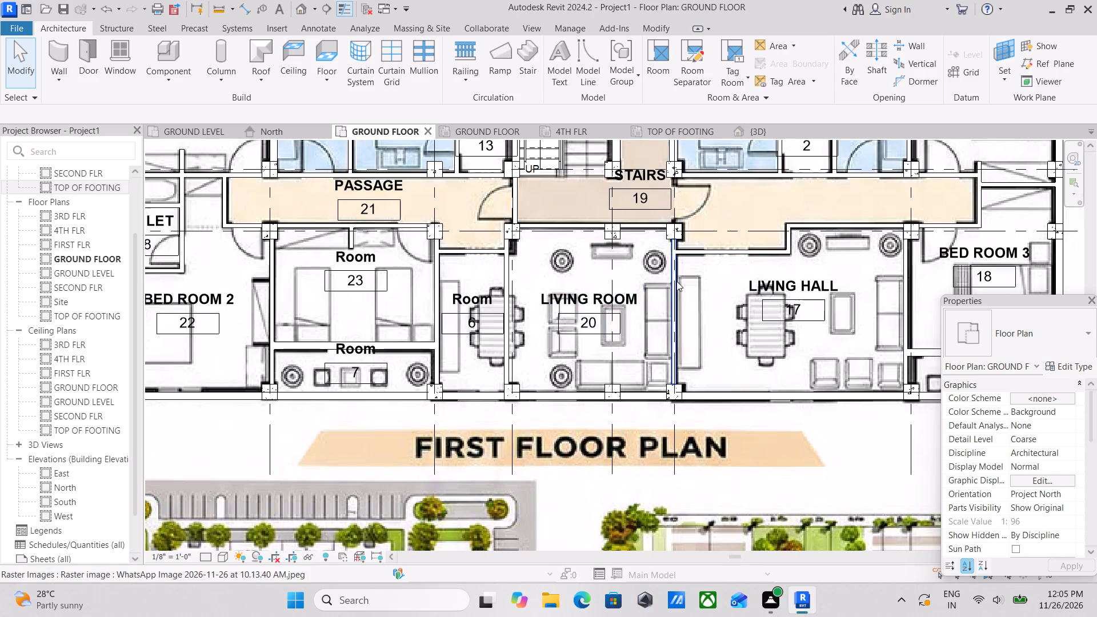
middle_drag(733, 295, 665, 299)
scroll(733, 295, down, 1)
scroll(568, 314, down, 1)
middle_drag(568, 314, 618, 356)
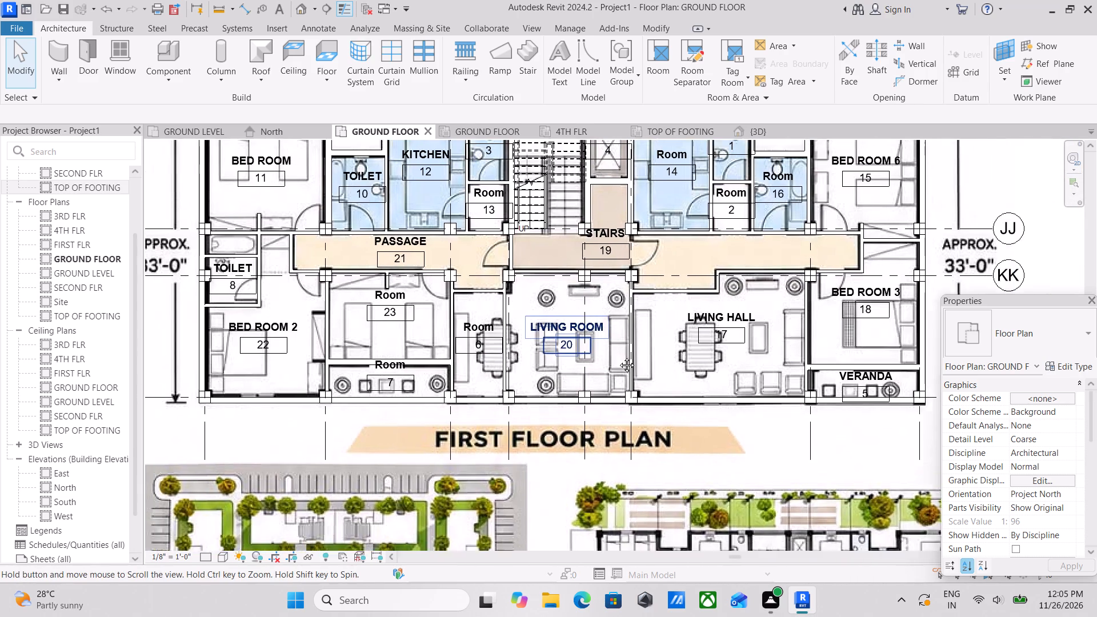
middle_drag(618, 356, 642, 366)
scroll(588, 378, up, 2)
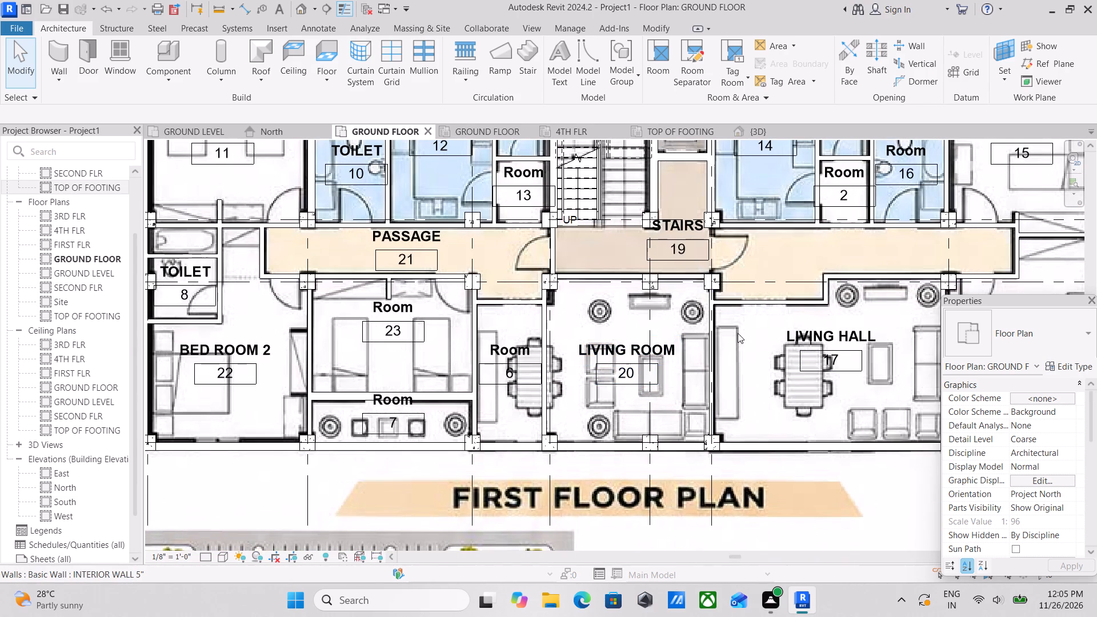
scroll(734, 368, down, 1)
middle_drag(734, 368, 643, 346)
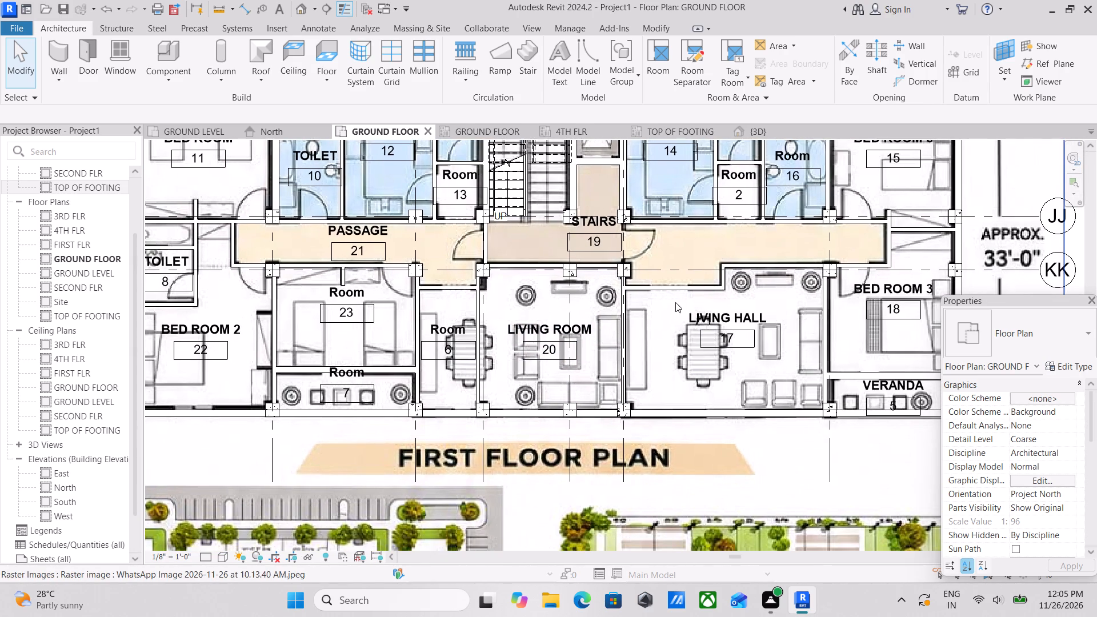
middle_drag(660, 359, 702, 338)
scroll(696, 343, down, 1)
middle_drag(695, 343, 584, 342)
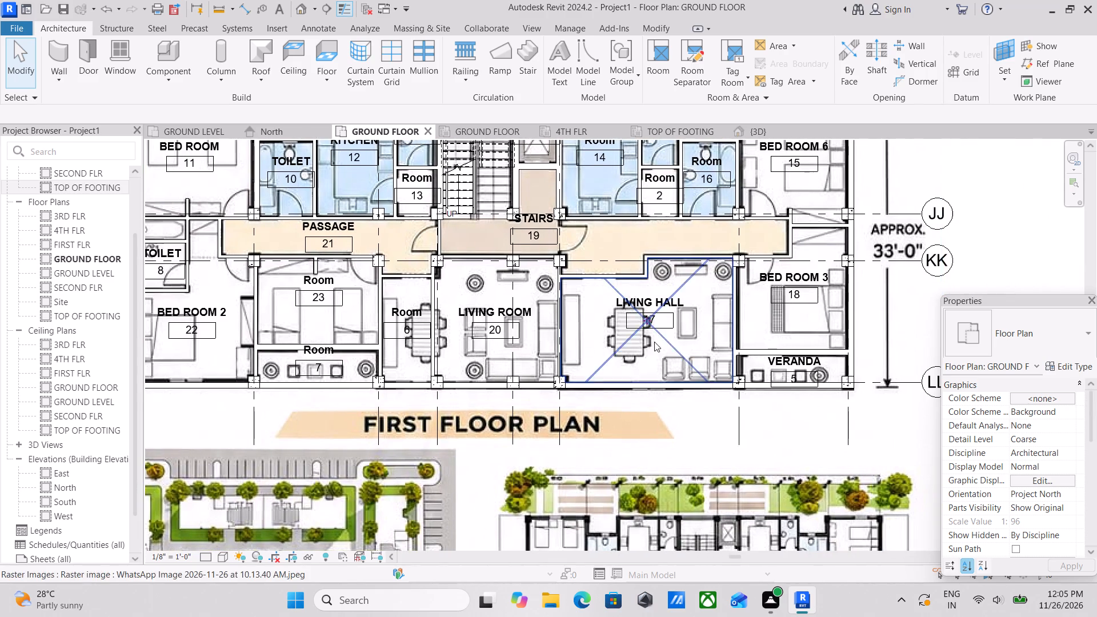
middle_drag(655, 342, 630, 340)
middle_drag(542, 347, 638, 356)
scroll(510, 329, up, 2)
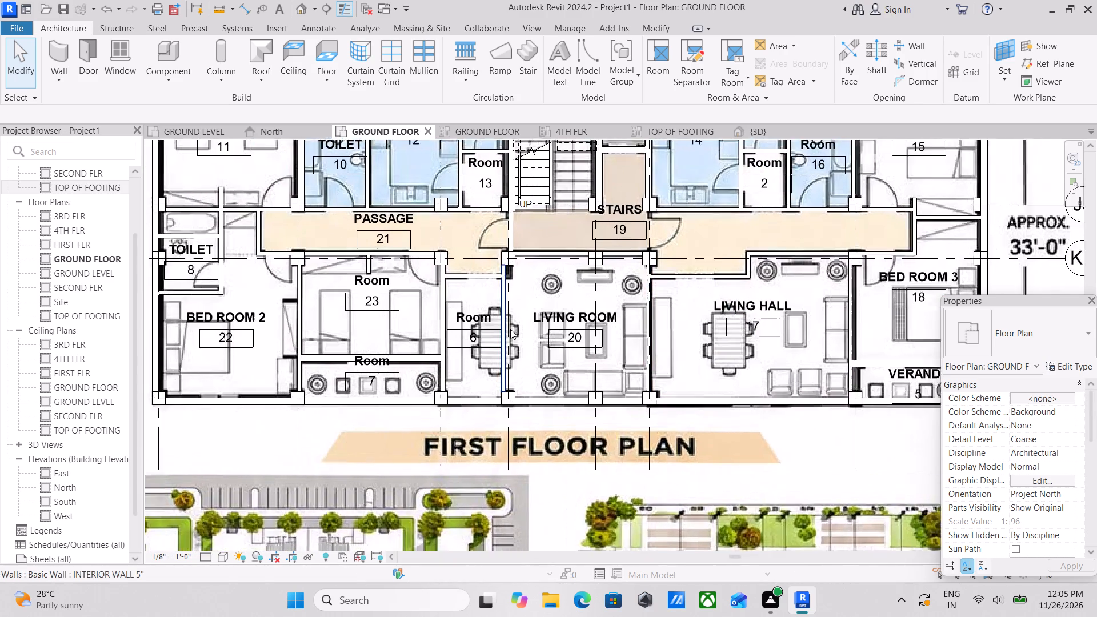
middle_drag(510, 329, 600, 371)
scroll(670, 381, down, 1)
middle_drag(670, 381, 599, 368)
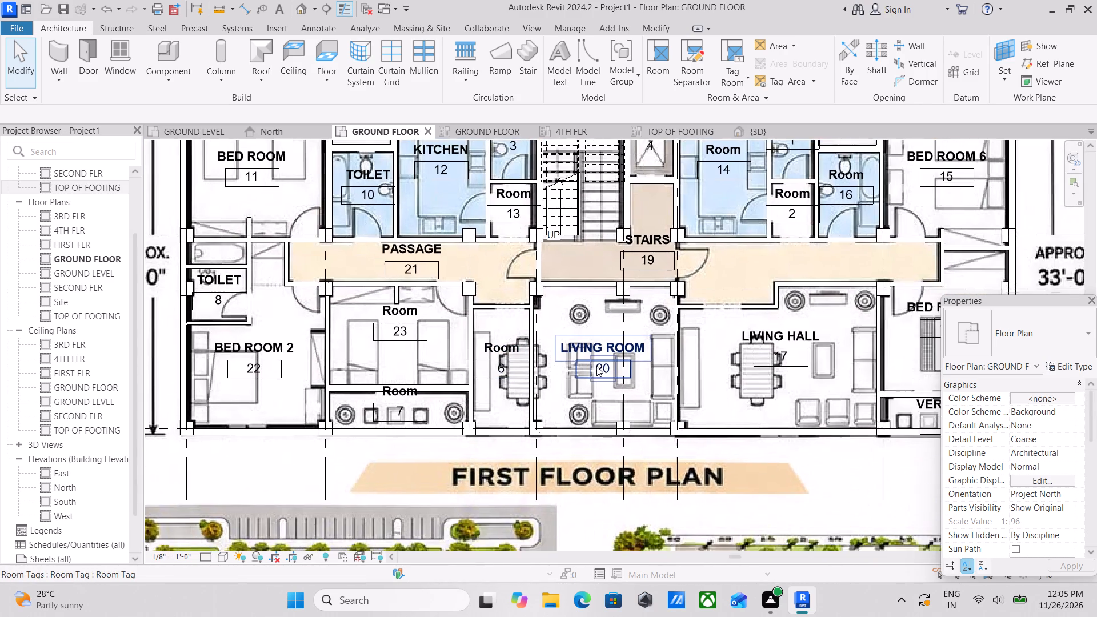
scroll(648, 347, up, 2)
click(639, 338)
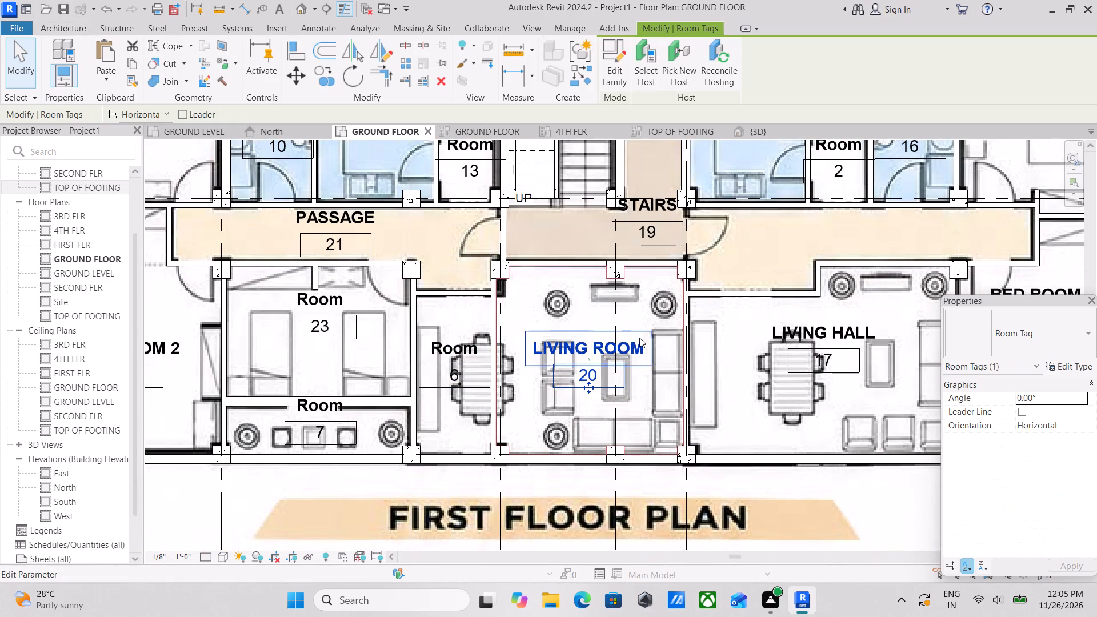
key(Escape)
Rename room 17, the LIVING HALL east of the LIVING ROOM, as DINING ROOM.
middle_drag(723, 346, 660, 350)
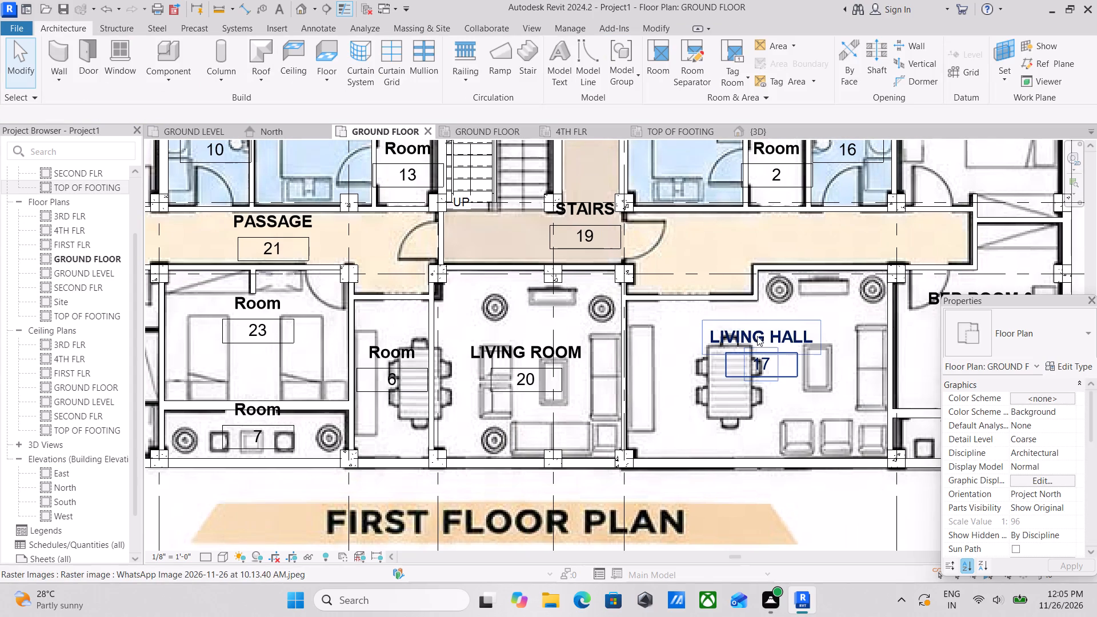
double_click(769, 333)
text(DINING)
key(space)
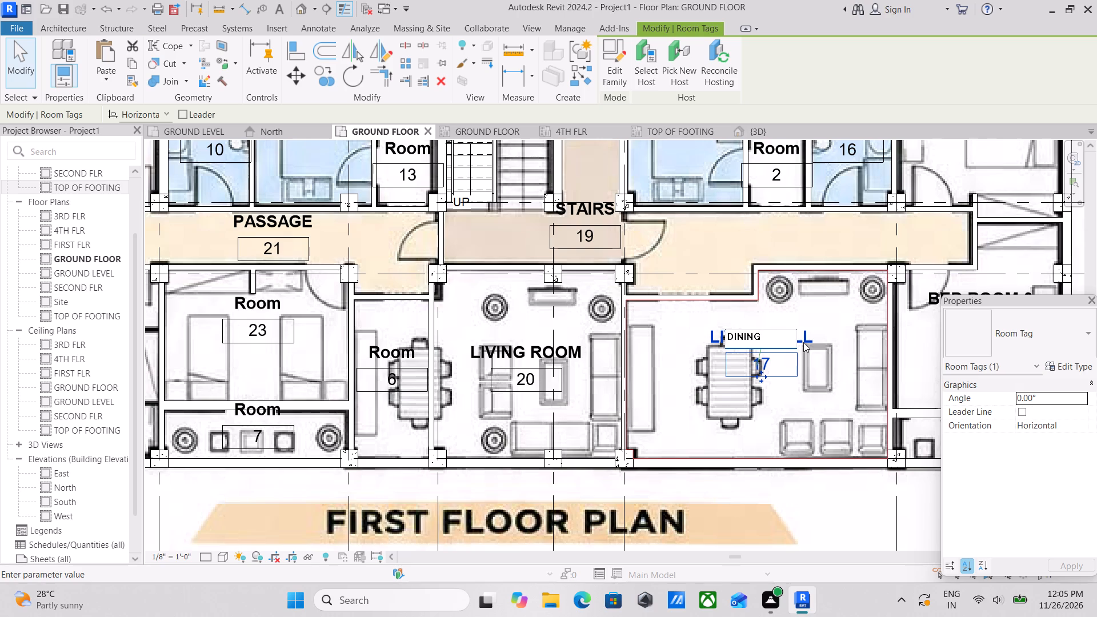
text(ROOM)
key(Return)
key(Escape)
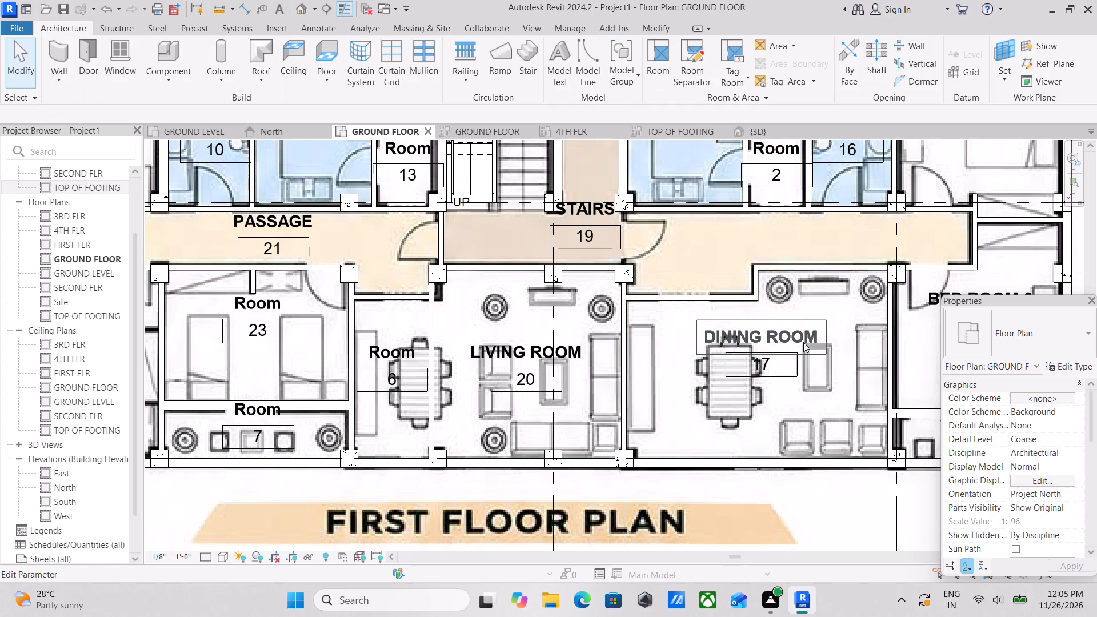
Nudge the room 7 tag downward so its name sits inside the narrow space south of room 23.
scroll(803, 342, down, 3)
middle_drag(792, 342, 650, 364)
scroll(754, 243, up, 2)
scroll(755, 241, down, 2)
middle_drag(749, 275, 795, 248)
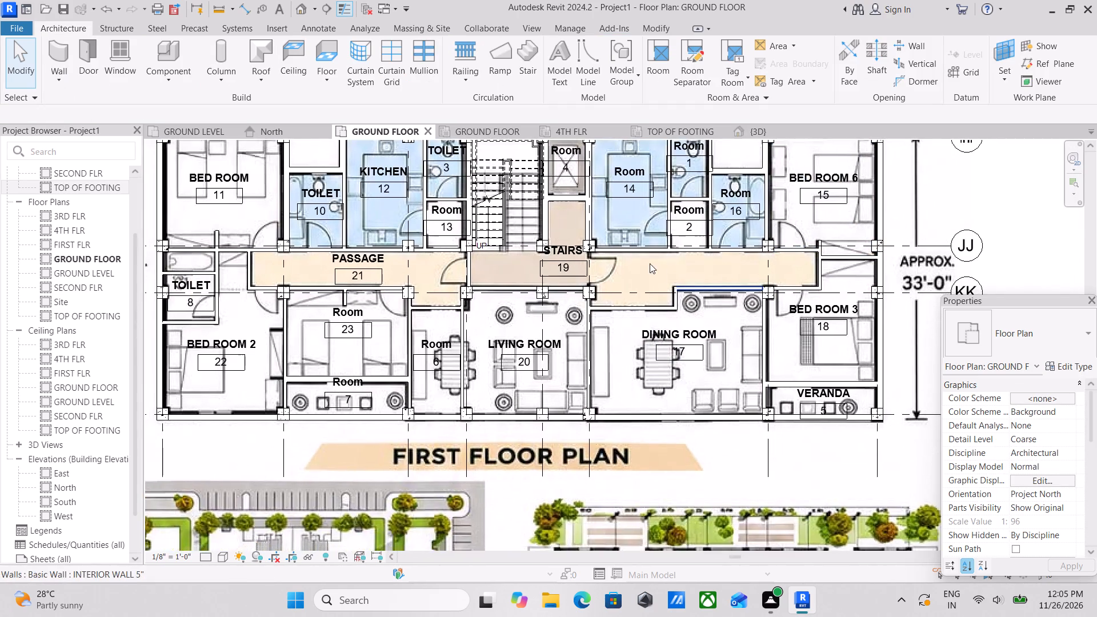
middle_drag(650, 263, 770, 222)
scroll(538, 308, up, 2)
middle_drag(509, 298, 662, 293)
middle_drag(710, 344, 718, 340)
middle_drag(550, 334, 617, 375)
scroll(648, 417, up, 1)
middle_drag(694, 399, 548, 356)
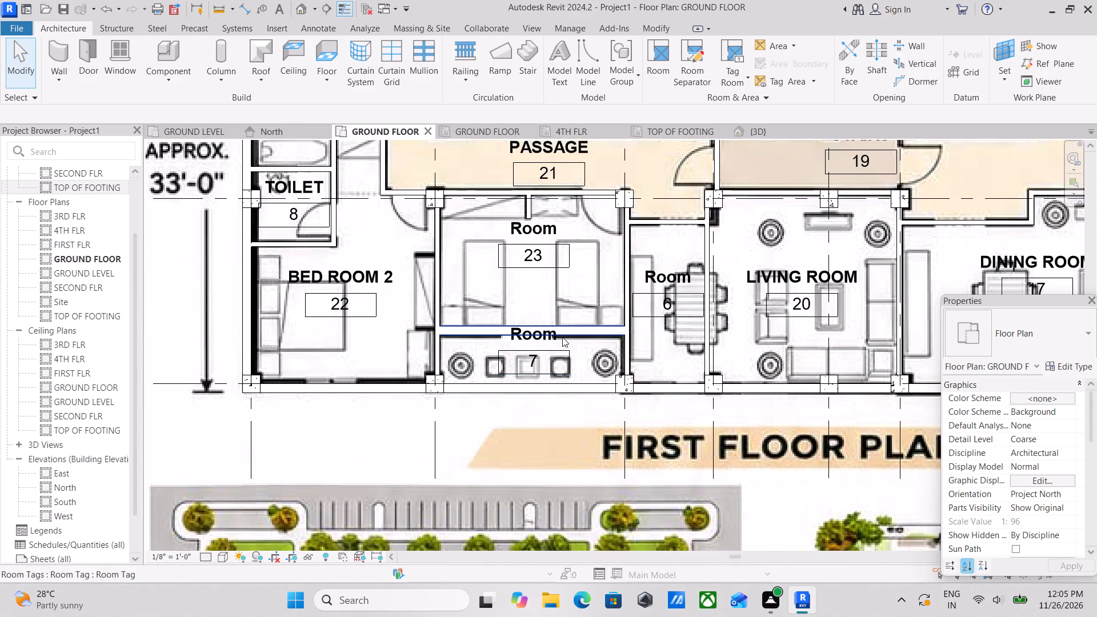
click(551, 356)
drag(531, 371, 534, 379)
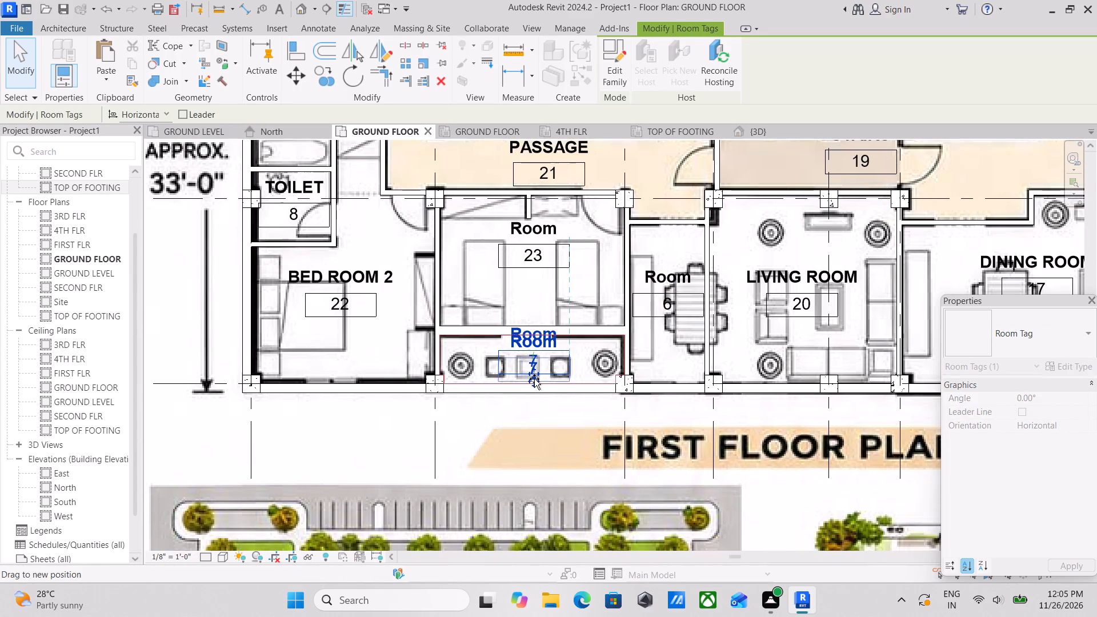
drag(534, 379, 534, 379)
Rename room 7, the narrow space south of room 23, as VERANDA.
double_click(529, 345)
drag(529, 345, 505, 345)
text(VE)
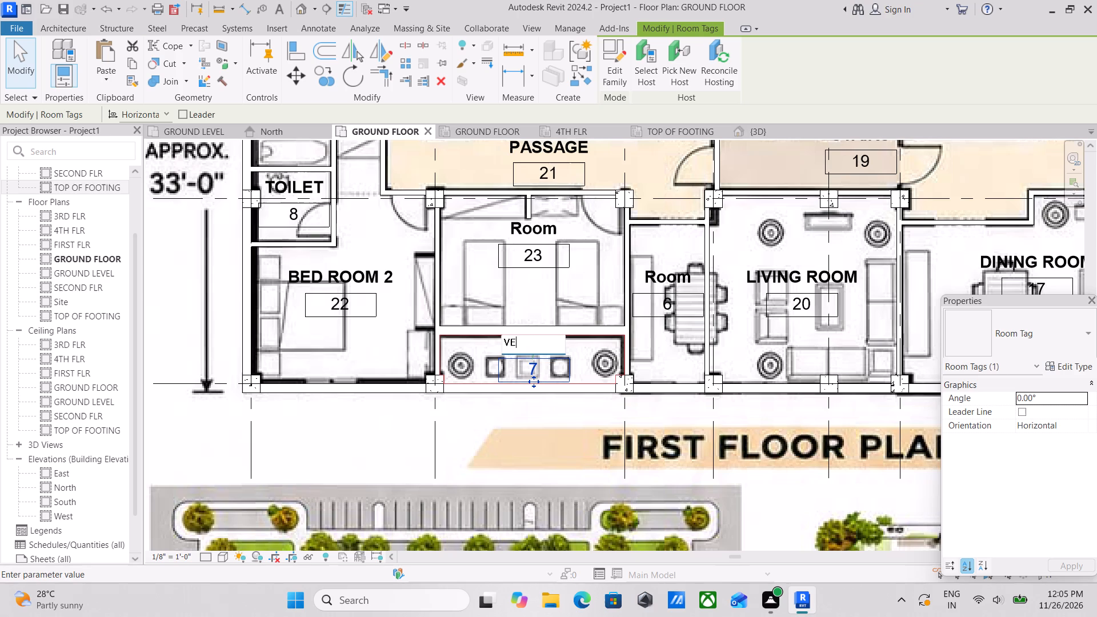
text(RANDAQ)
key(space)
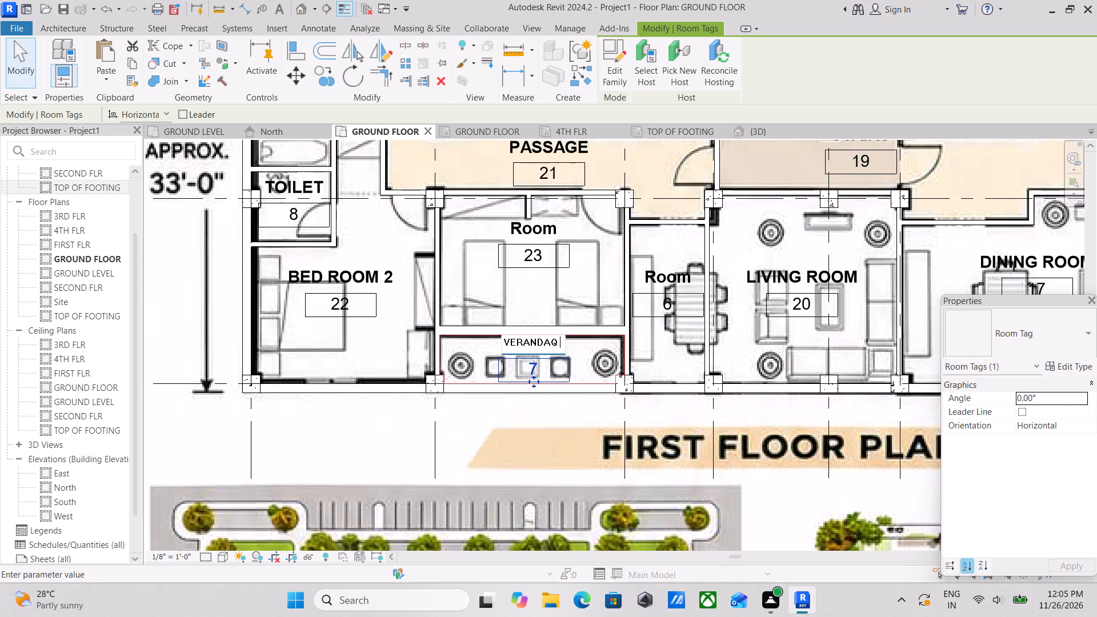
key(BackSpace)
key(BackSpace)
key(Return)
key(Escape)
Check the room names across the whole plan, including the southwest toilet, the south-side rooms and the rooms around the stairs.
scroll(542, 348, down, 2)
middle_drag(544, 341, 450, 325)
scroll(461, 306, down, 1)
middle_drag(467, 305, 496, 311)
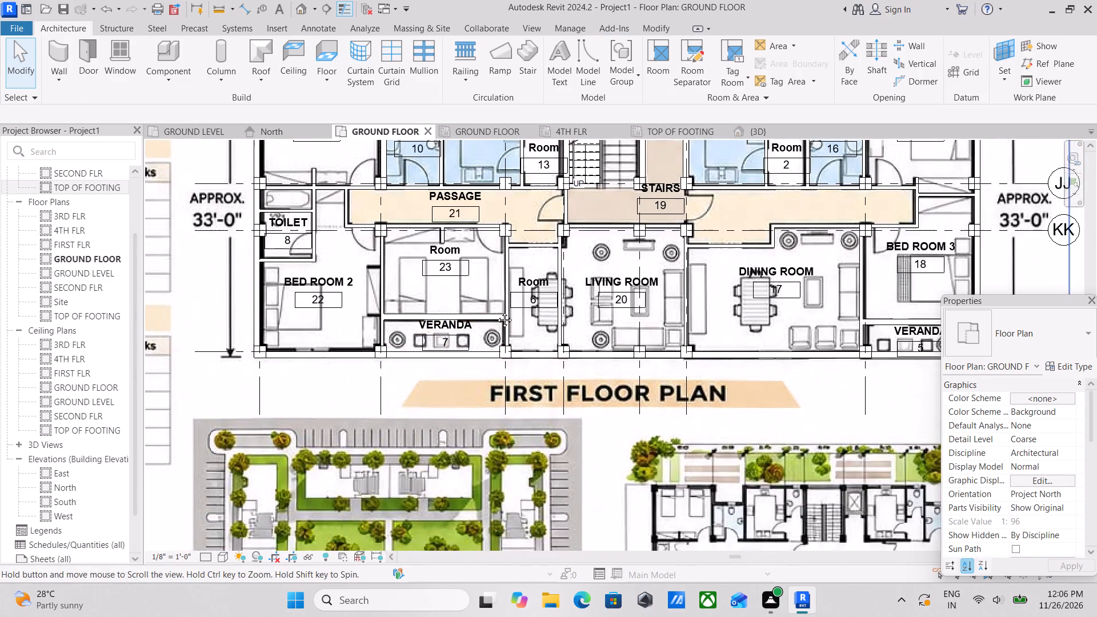
middle_drag(496, 311, 595, 326)
scroll(430, 298, up, 1)
middle_drag(430, 298, 471, 356)
scroll(435, 291, up, 4)
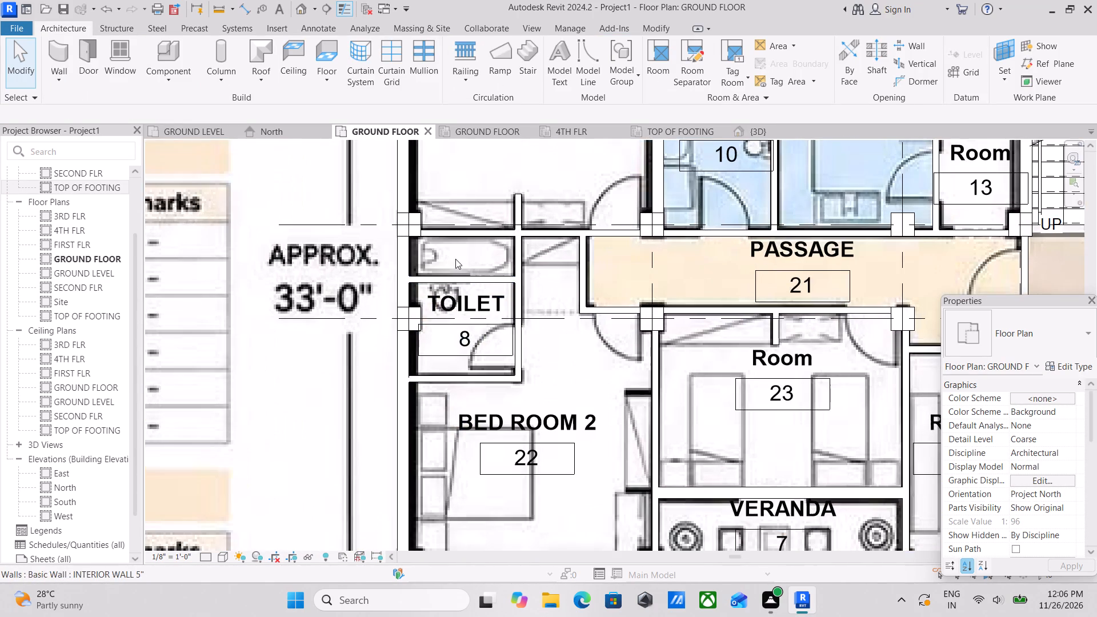
middle_drag(455, 259, 477, 307)
scroll(515, 288, down, 4)
middle_drag(604, 315, 483, 302)
middle_drag(723, 346, 574, 327)
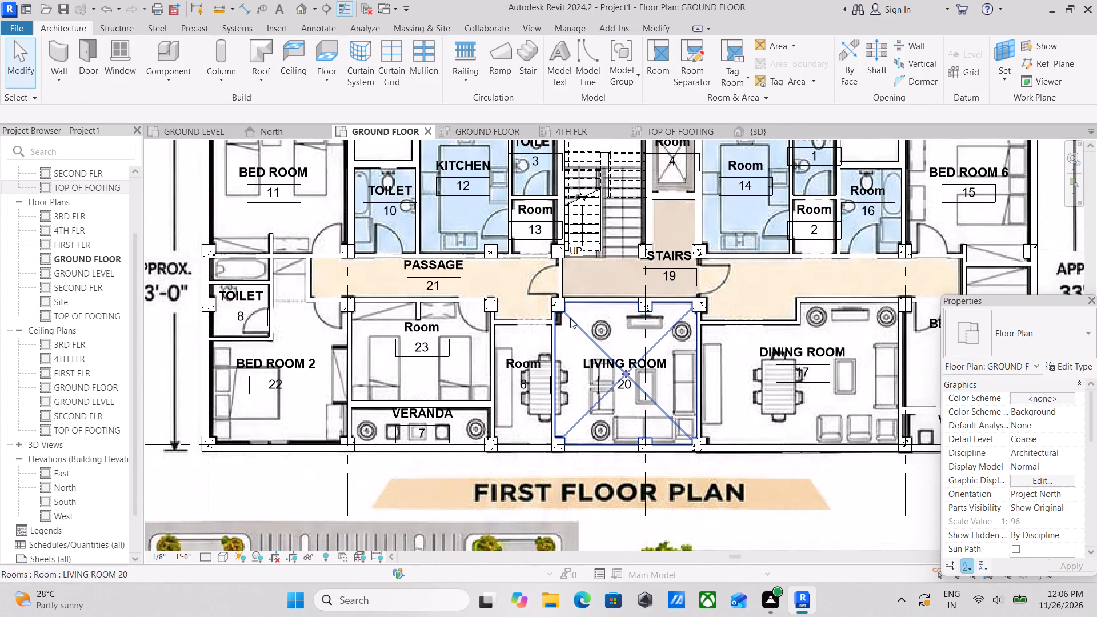
middle_drag(577, 310, 610, 324)
scroll(688, 292, up, 2)
scroll(531, 368, up, 2)
scroll(663, 371, down, 1)
middle_drag(665, 371, 504, 319)
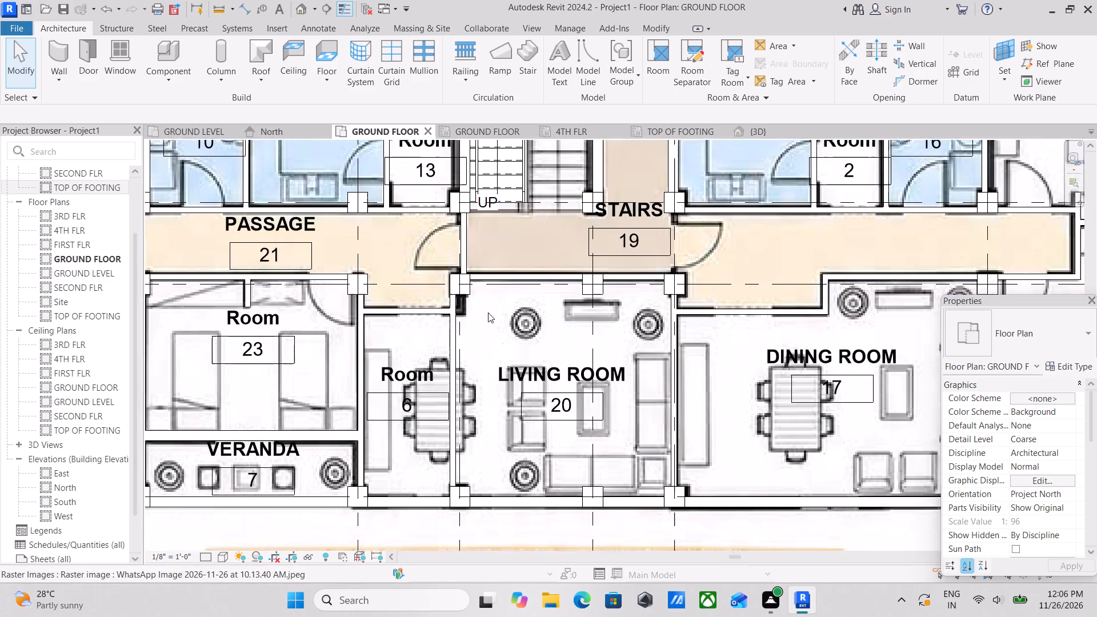
scroll(674, 371, down, 2)
middle_drag(672, 372, 508, 320)
middle_drag(710, 340, 623, 347)
scroll(648, 346, down, 2)
middle_drag(592, 363, 705, 345)
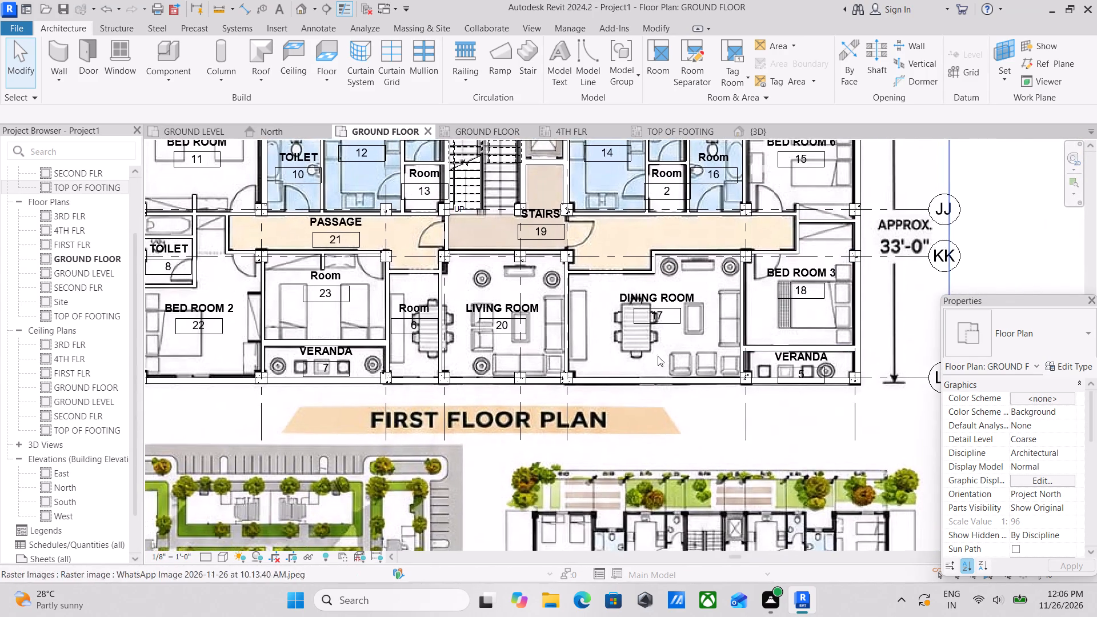
middle_drag(582, 355, 662, 350)
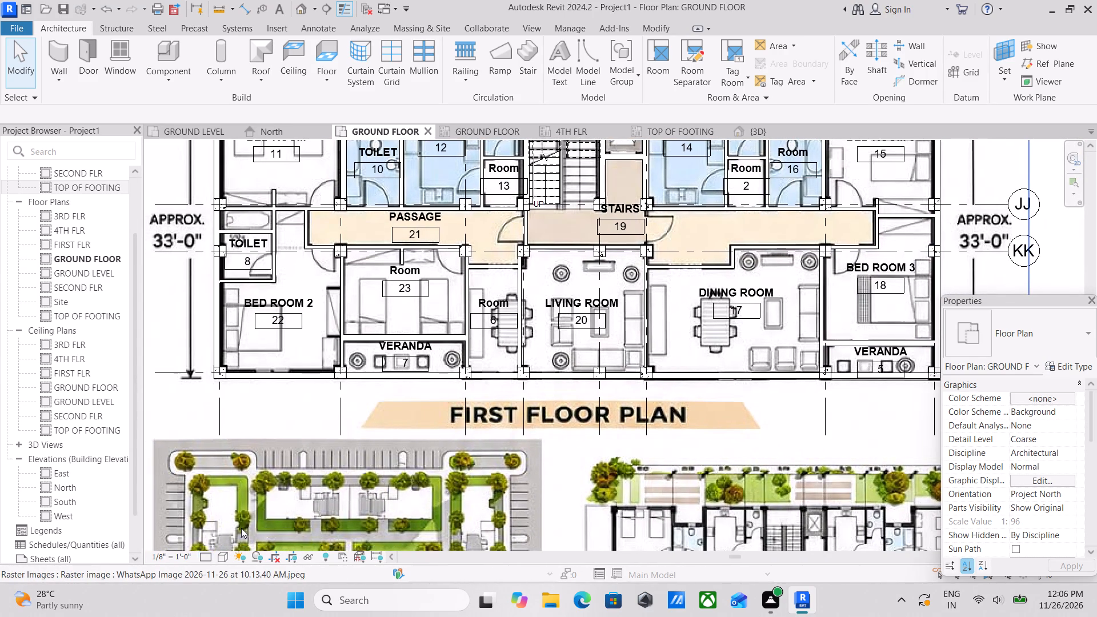
middle_drag(357, 415, 555, 435)
scroll(615, 323, down, 1)
middle_drag(615, 323, 504, 416)
middle_drag(622, 335, 579, 348)
scroll(768, 276, up, 2)
scroll(806, 306, up, 2)
middle_drag(798, 306, 778, 284)
scroll(644, 330, down, 1)
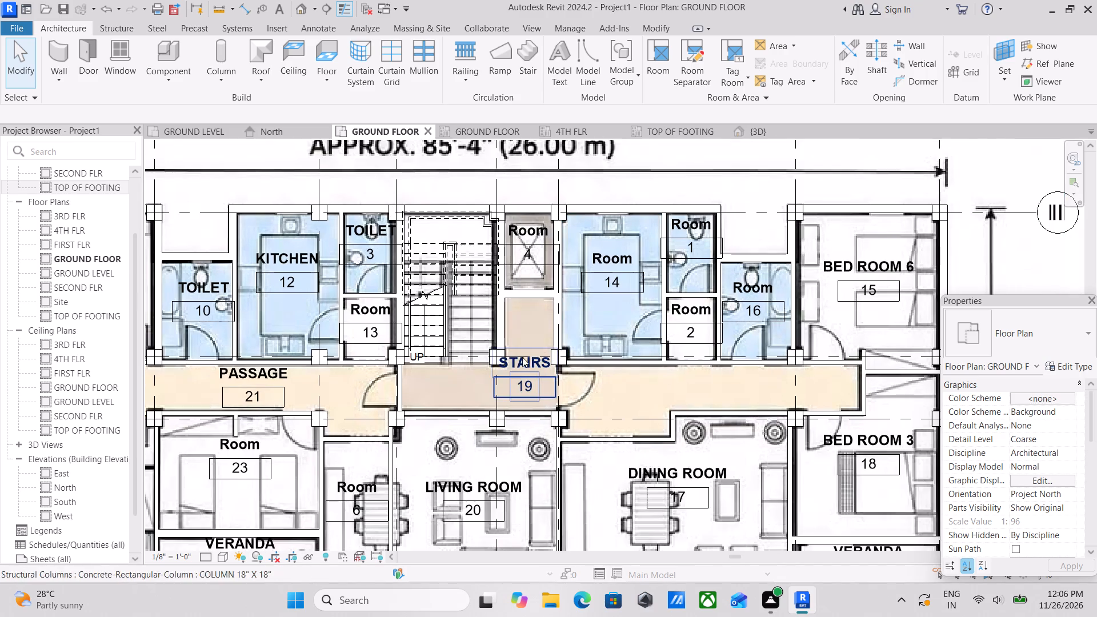
middle_drag(516, 356, 621, 290)
middle_drag(499, 381, 595, 327)
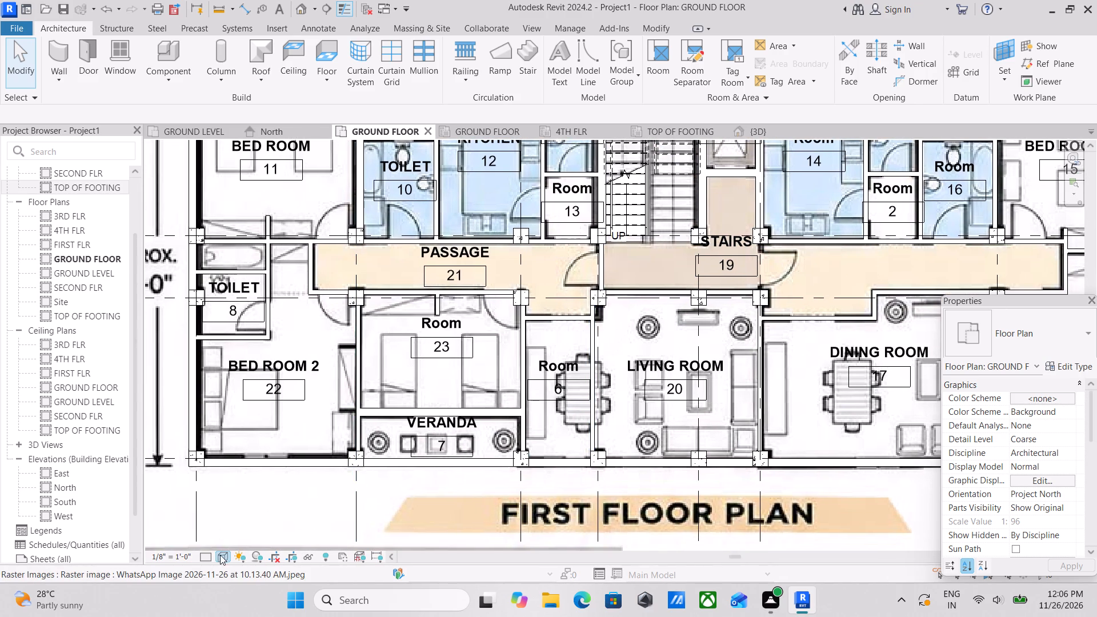
Switch the GROUND FLOOR plan's visual style to Wireframe.
click(220, 554)
click(225, 466)
Examine the walls and rooms along the south side against the underlying plan image.
scroll(391, 342, up, 1)
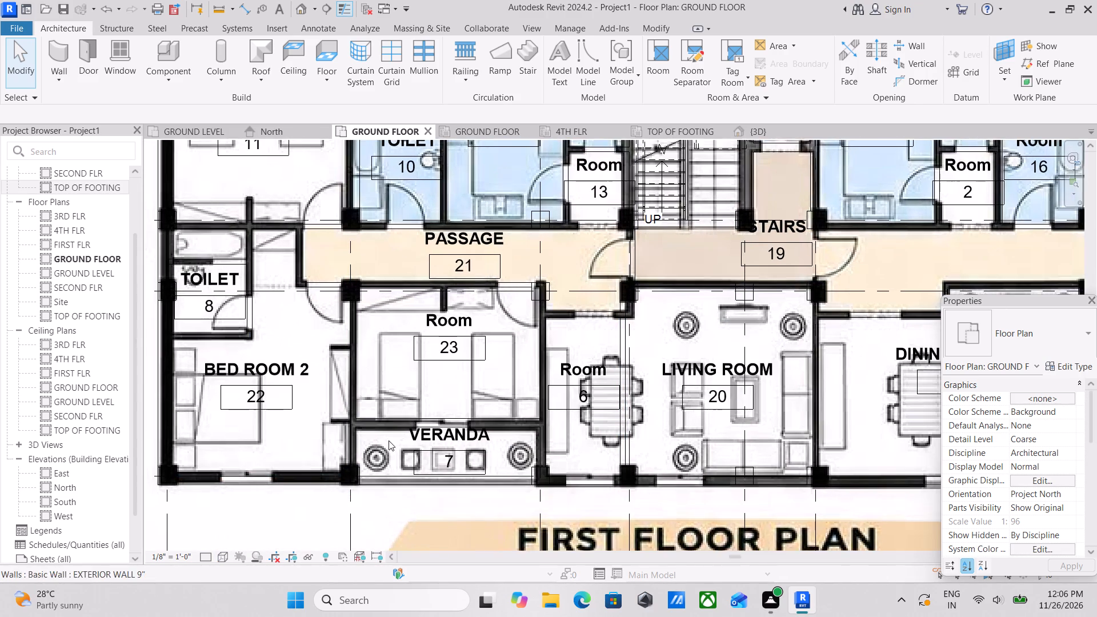
scroll(396, 437, up, 2)
middle_drag(454, 400, 502, 356)
scroll(510, 373, down, 3)
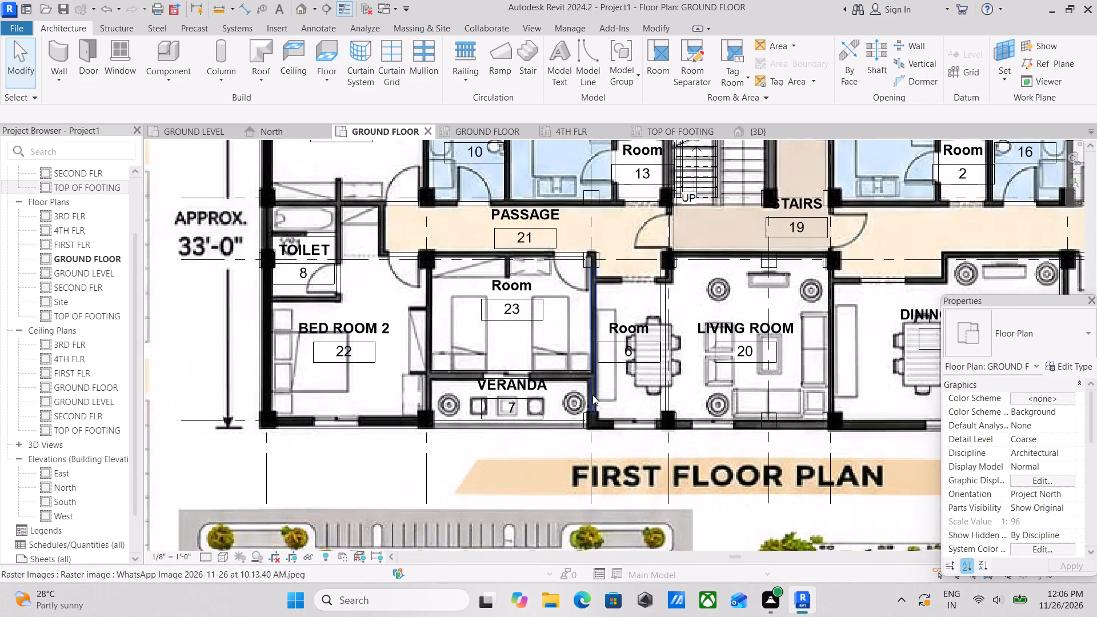
middle_drag(592, 394, 471, 392)
scroll(471, 392, down, 2)
middle_drag(574, 390, 505, 388)
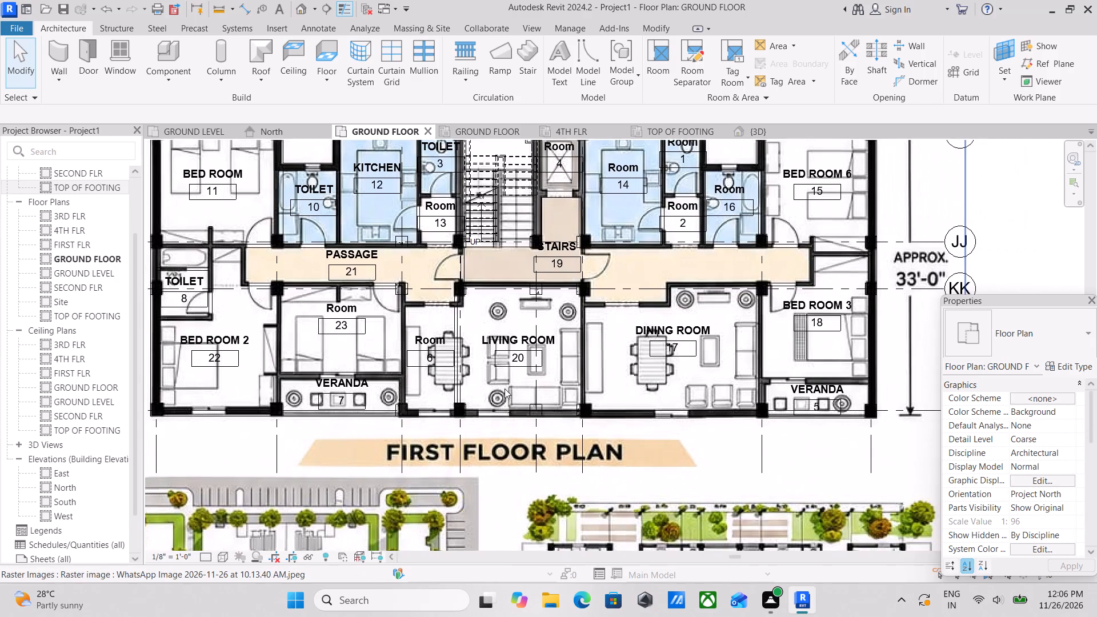
Compare the reference sheet's GROUND FLOOR PLAN drawing with the modelled rooms over the FIRST FLOOR PLAN drawing.
scroll(617, 395, down, 1)
middle_drag(617, 395, 536, 396)
scroll(507, 394, down, 3)
middle_drag(552, 416, 567, 320)
scroll(575, 469, up, 7)
scroll(625, 410, up, 3)
scroll(625, 410, down, 2)
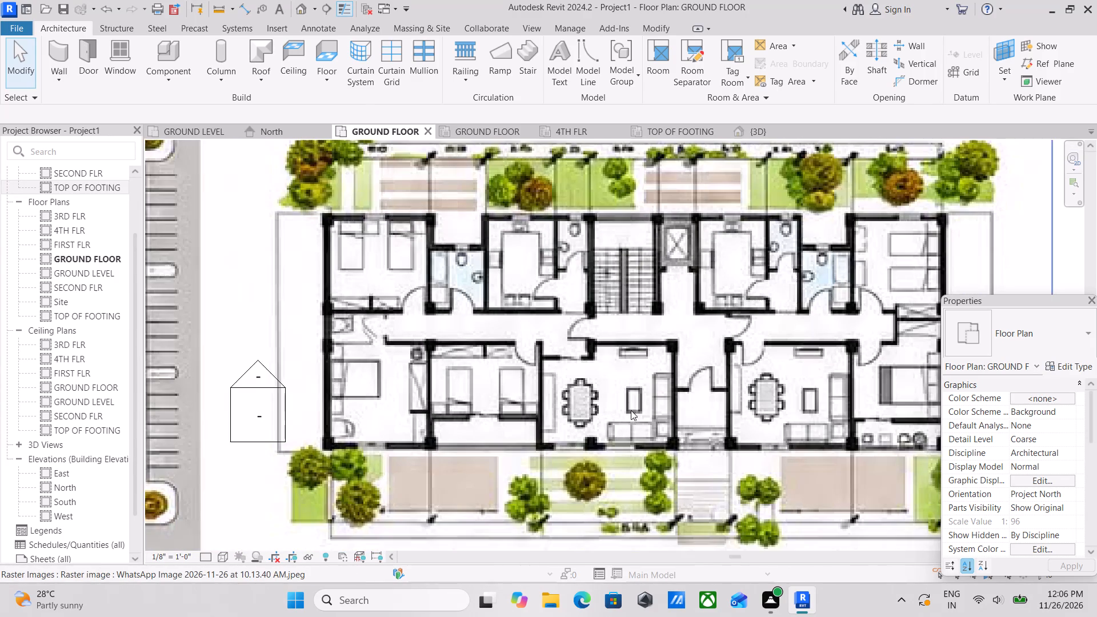
middle_drag(669, 414, 628, 414)
scroll(628, 414, down, 5)
middle_drag(628, 414, 654, 508)
scroll(653, 447, down, 2)
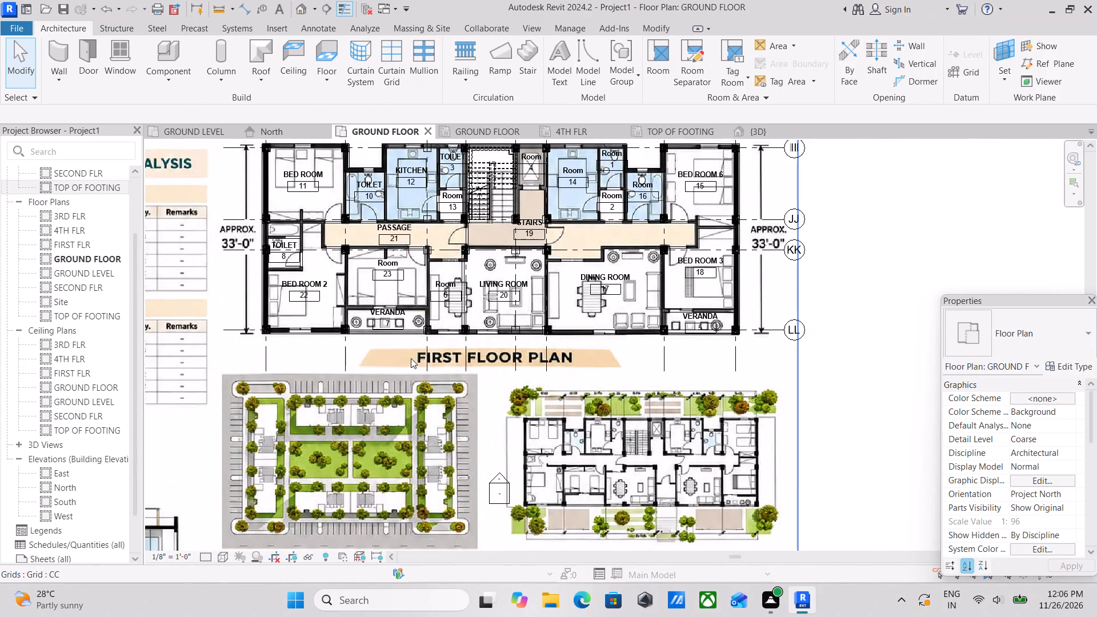
scroll(345, 310, up, 2)
middle_drag(597, 380, 620, 287)
middle_drag(746, 411, 724, 464)
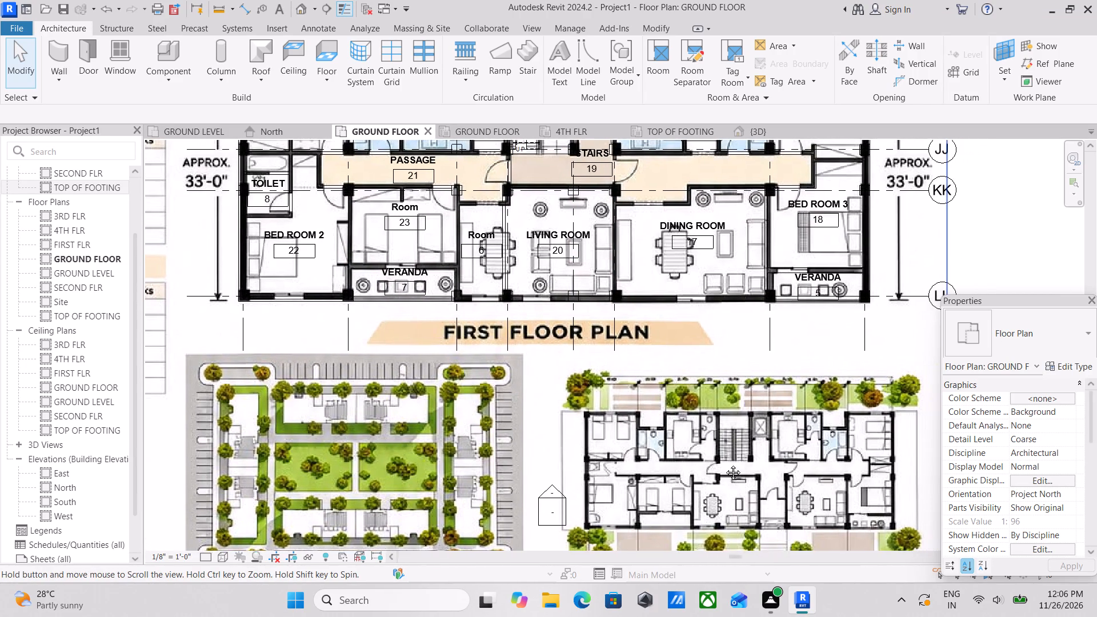
middle_drag(724, 464, 720, 471)
scroll(750, 423, down, 1)
middle_drag(750, 423, 723, 387)
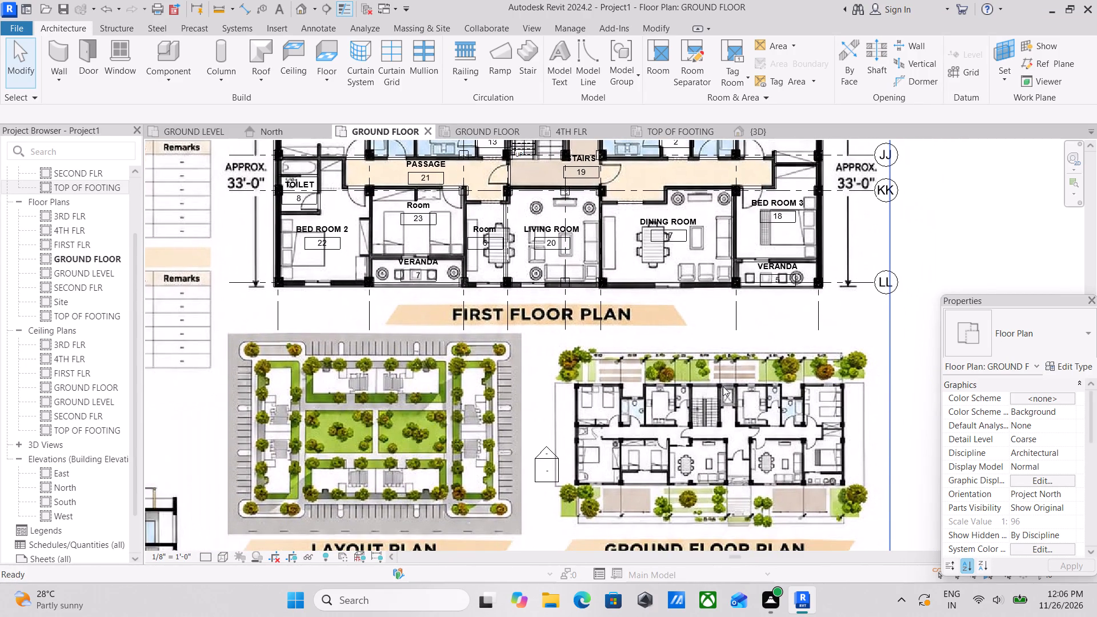
scroll(724, 406, down, 1)
middle_drag(724, 406, 732, 422)
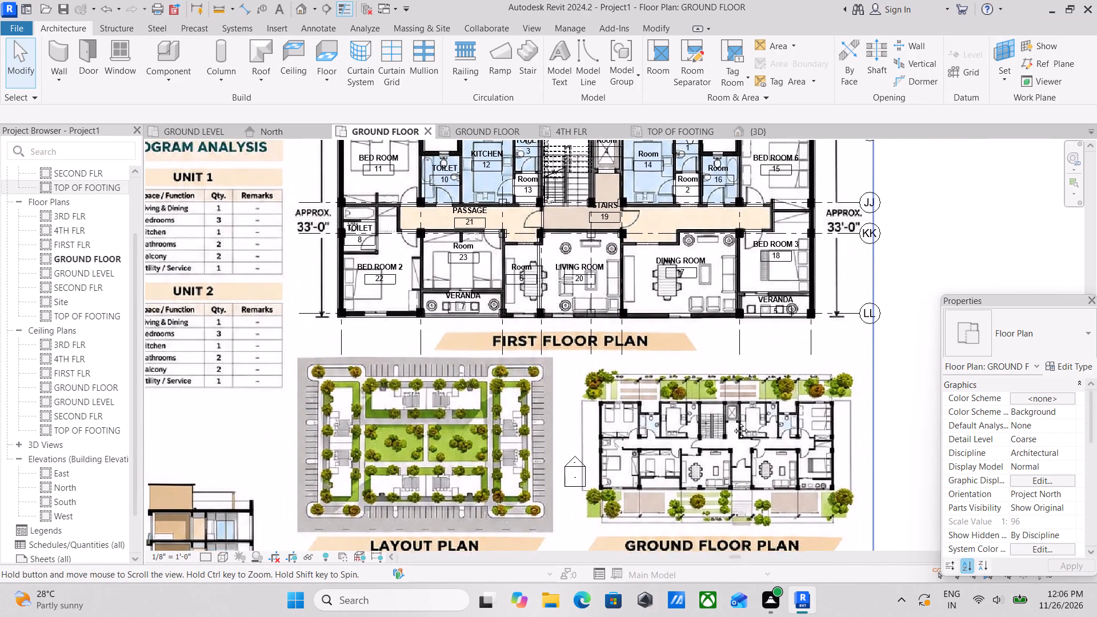
middle_drag(732, 422, 733, 423)
scroll(494, 276, up, 2)
scroll(622, 350, down, 2)
middle_drag(622, 352, 659, 387)
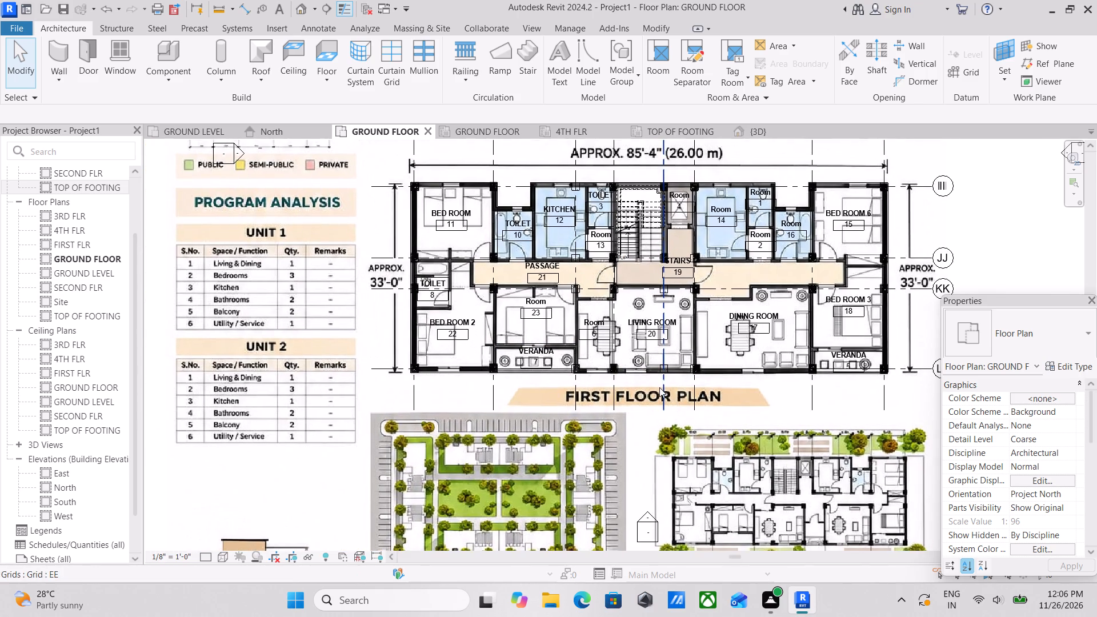
middle_drag(656, 383, 621, 364)
Examine the south exterior wall and its openings around rooms 6, 7 and LIVING ROOM 20.
scroll(548, 286, up, 3)
scroll(543, 334, up, 2)
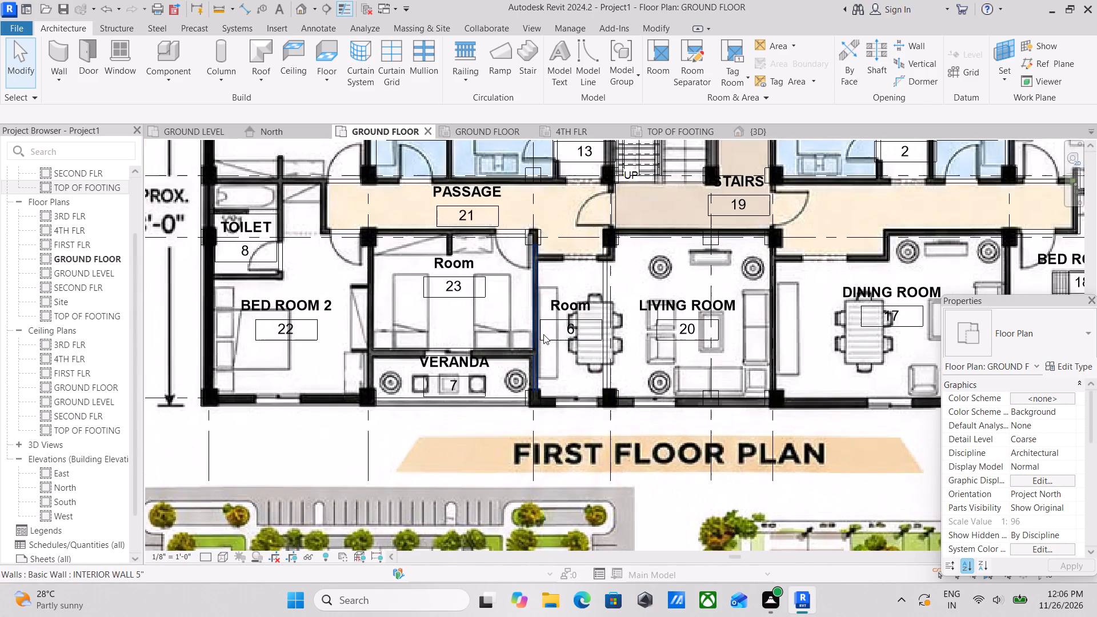
middle_drag(543, 336, 606, 332)
scroll(610, 330, down, 2)
scroll(627, 390, up, 1)
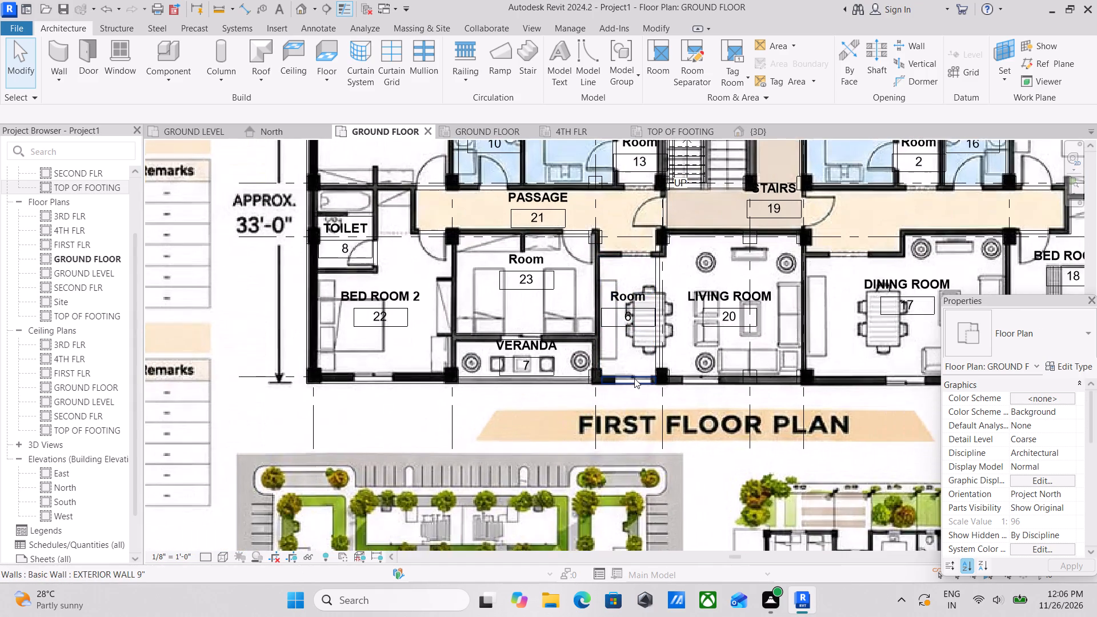
scroll(634, 378, down, 1)
middle_drag(630, 378, 583, 366)
scroll(592, 382, up, 2)
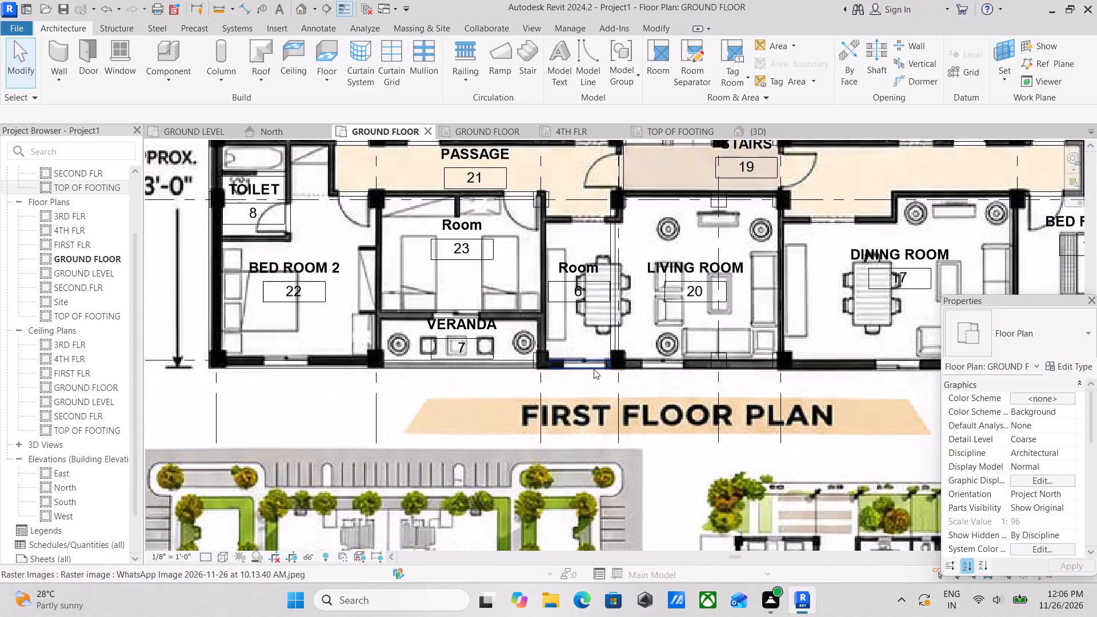
Examine the south-side rooms and exterior wall openings in the reference sheet's GROUND FLOOR PLAN drawing.
scroll(592, 366, down, 2)
middle_drag(667, 420, 620, 297)
middle_drag(684, 430, 647, 378)
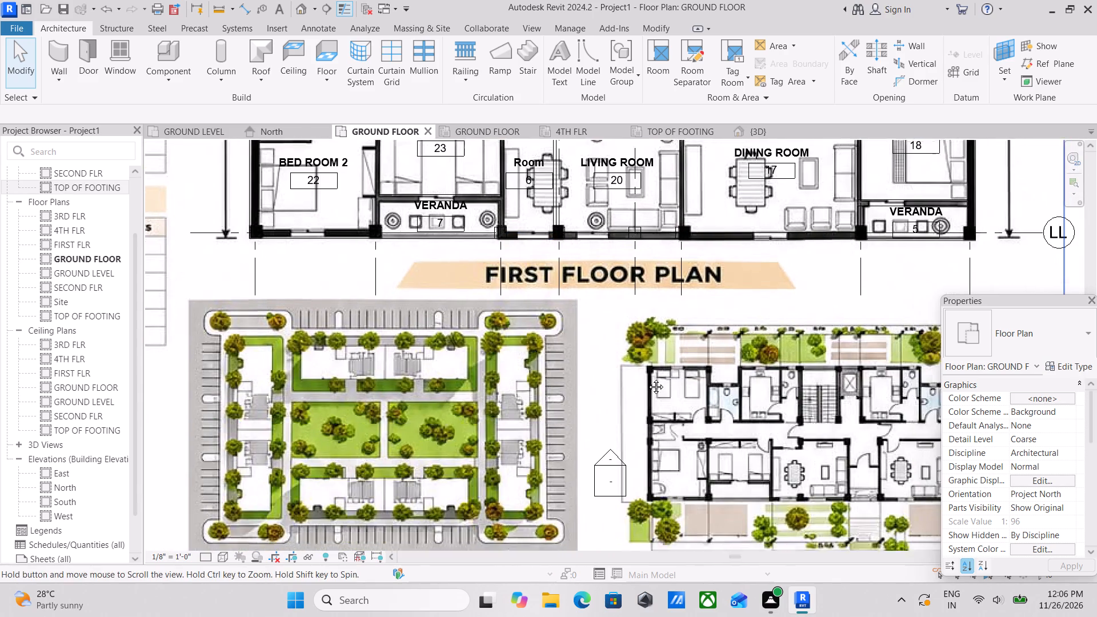
middle_drag(647, 378, 617, 342)
scroll(733, 392, up, 3)
middle_drag(744, 420, 654, 415)
middle_drag(415, 387, 434, 413)
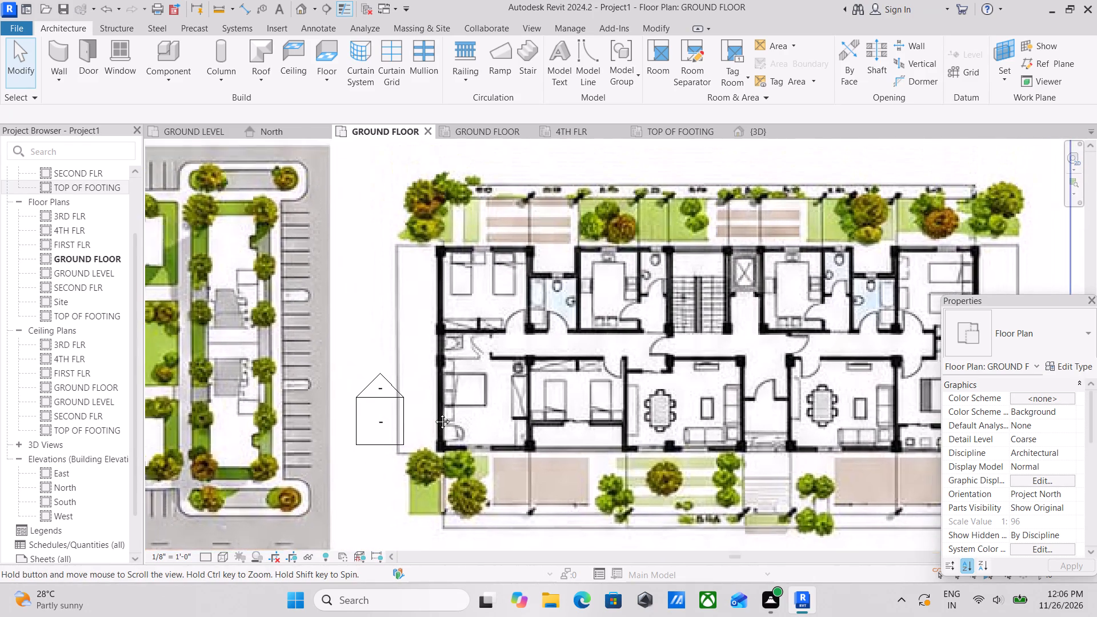
middle_drag(434, 413, 405, 396)
scroll(546, 434, up, 2)
scroll(546, 435, down, 2)
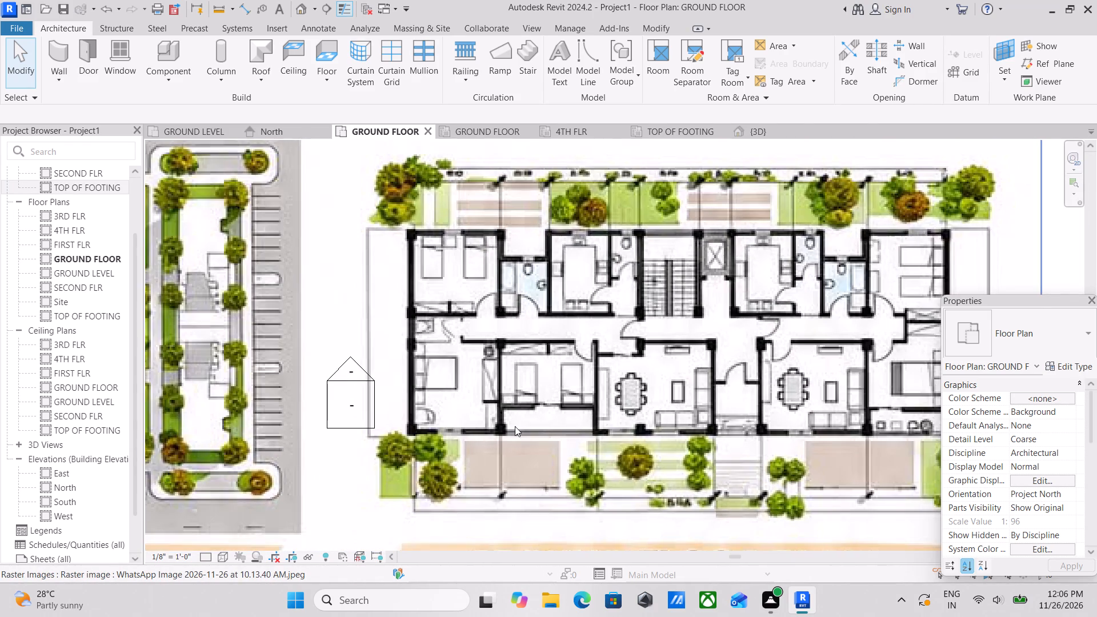
scroll(507, 426, down, 2)
middle_drag(507, 426, 530, 419)
middle_drag(509, 418, 596, 415)
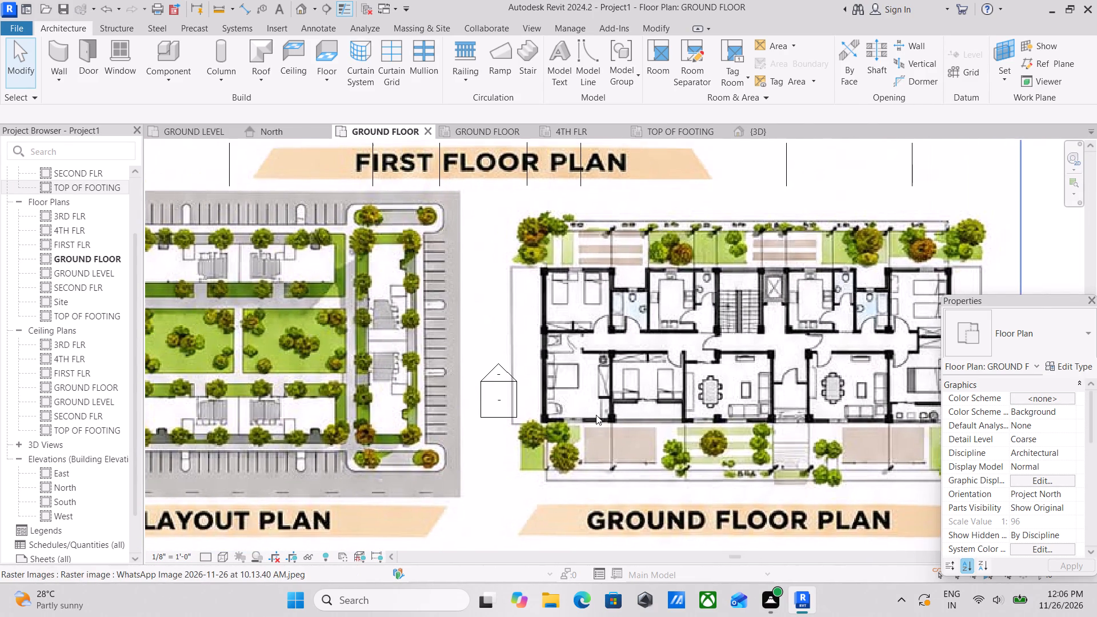
middle_drag(646, 424, 619, 410)
scroll(619, 410, up, 3)
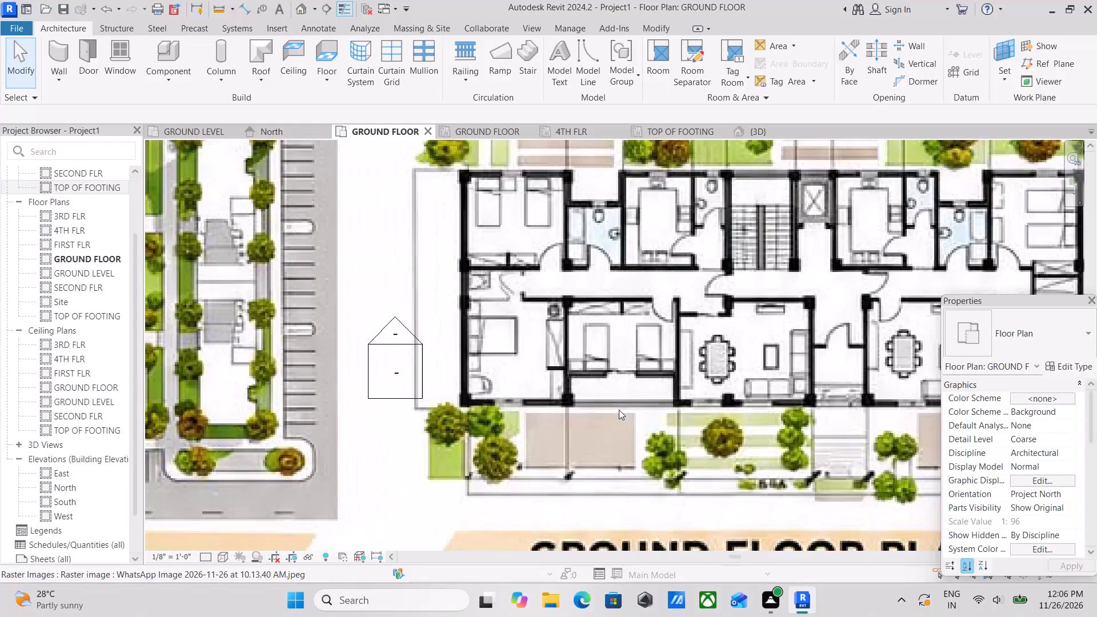
scroll(467, 401, down, 2)
middle_drag(648, 398, 572, 390)
middle_drag(719, 387, 659, 388)
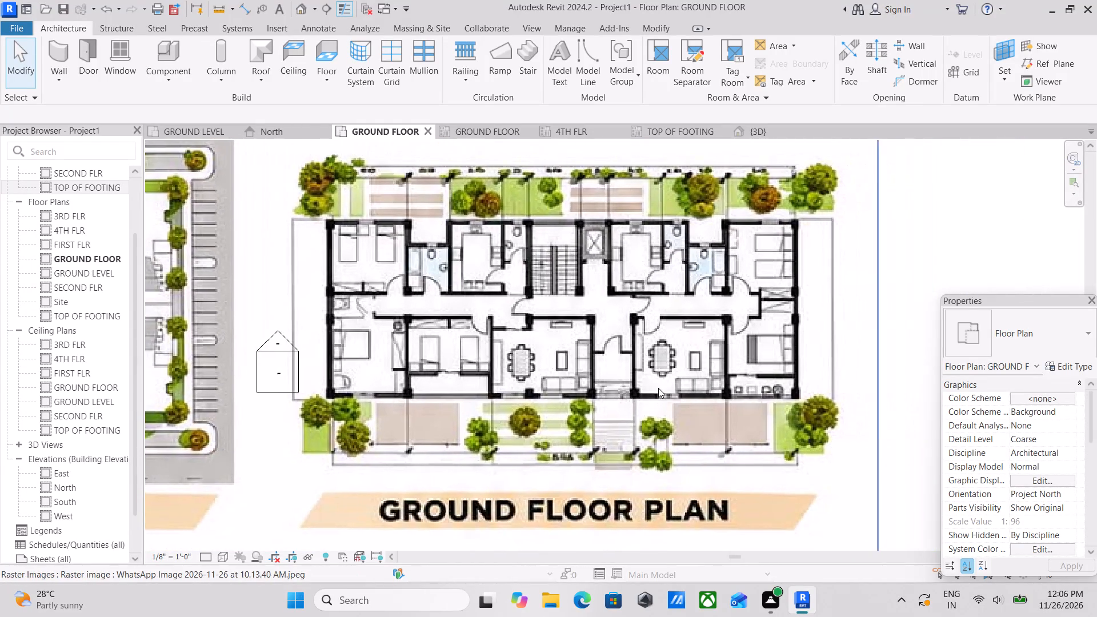
scroll(668, 397, up, 6)
scroll(676, 398, down, 3)
middle_drag(516, 403, 766, 397)
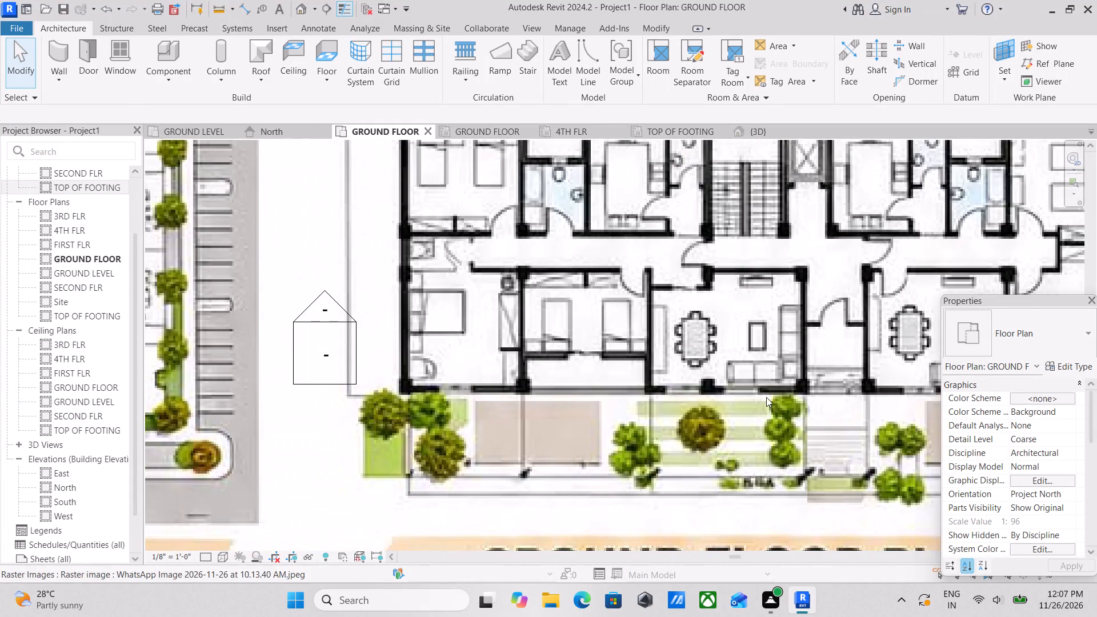
middle_drag(540, 398, 697, 392)
middle_drag(575, 391, 641, 397)
scroll(515, 355, down, 3)
middle_drag(305, 351, 371, 362)
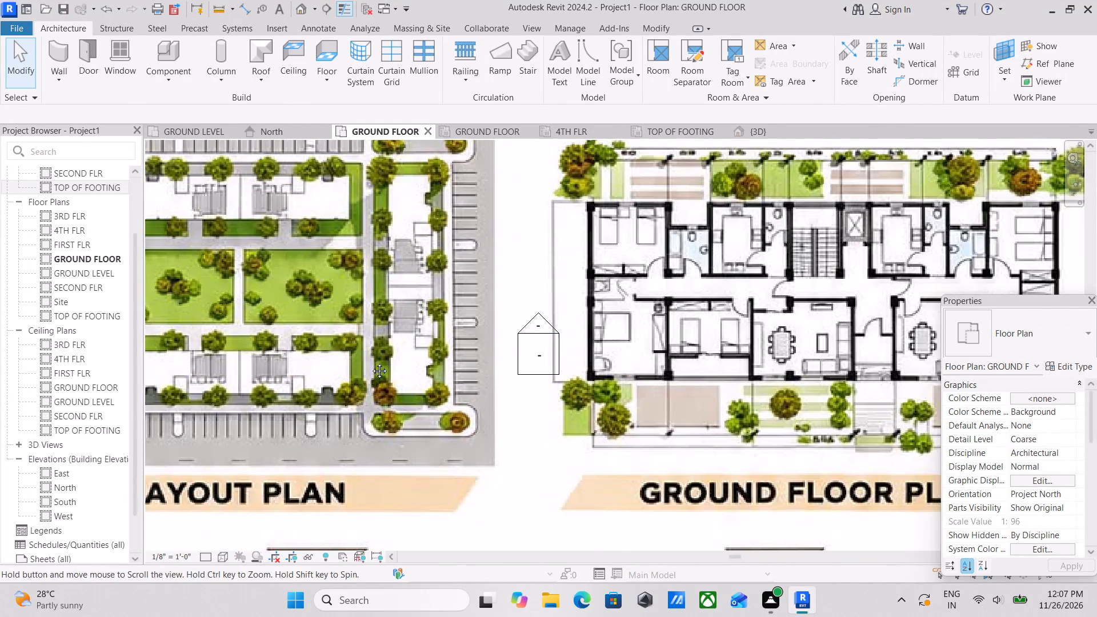
middle_drag(371, 362, 611, 398)
middle_drag(467, 363, 634, 534)
middle_drag(538, 363, 533, 444)
Start window placement for BED ROOM 2's south exterior wall and review the window types already loaded, including the casement and double-hung sizes.
scroll(592, 306, up, 4)
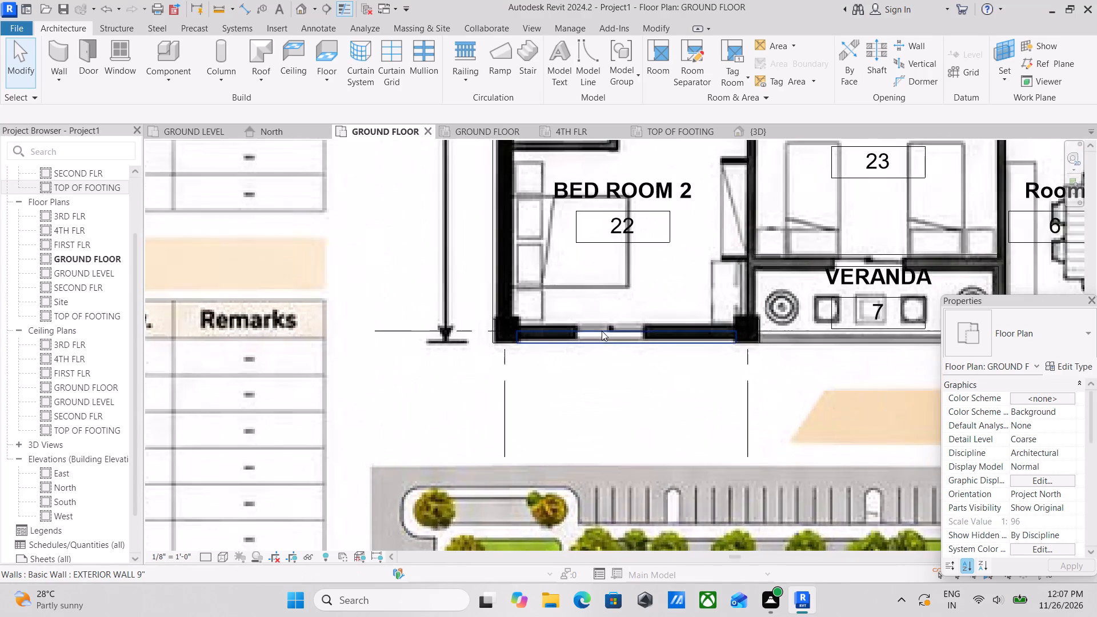
middle_drag(600, 335, 599, 364)
middle_drag(623, 387, 607, 392)
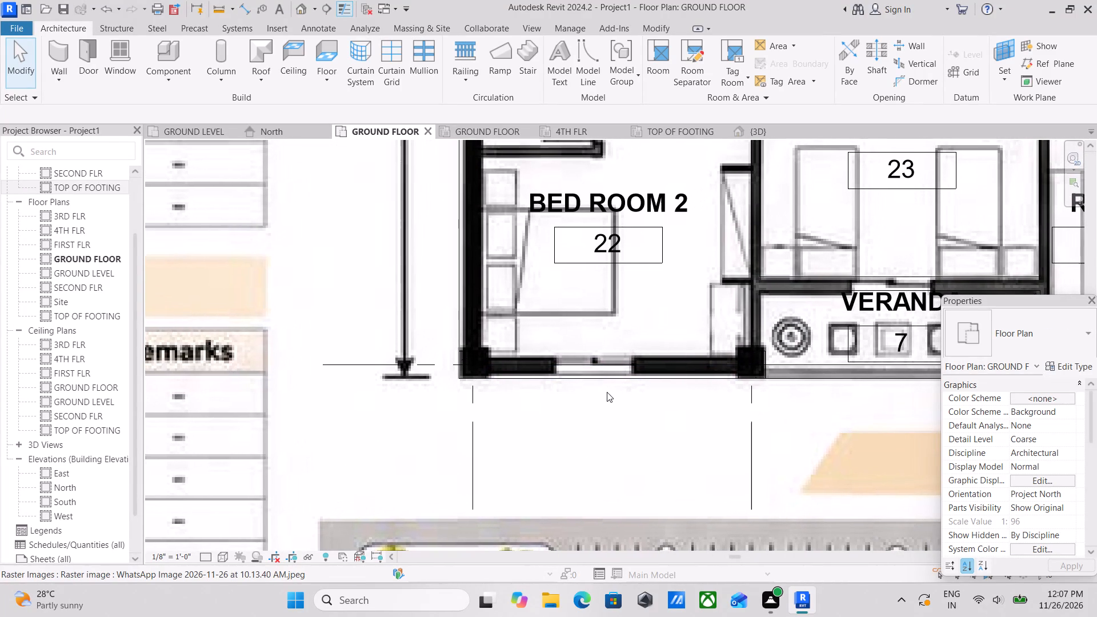
text(WN)
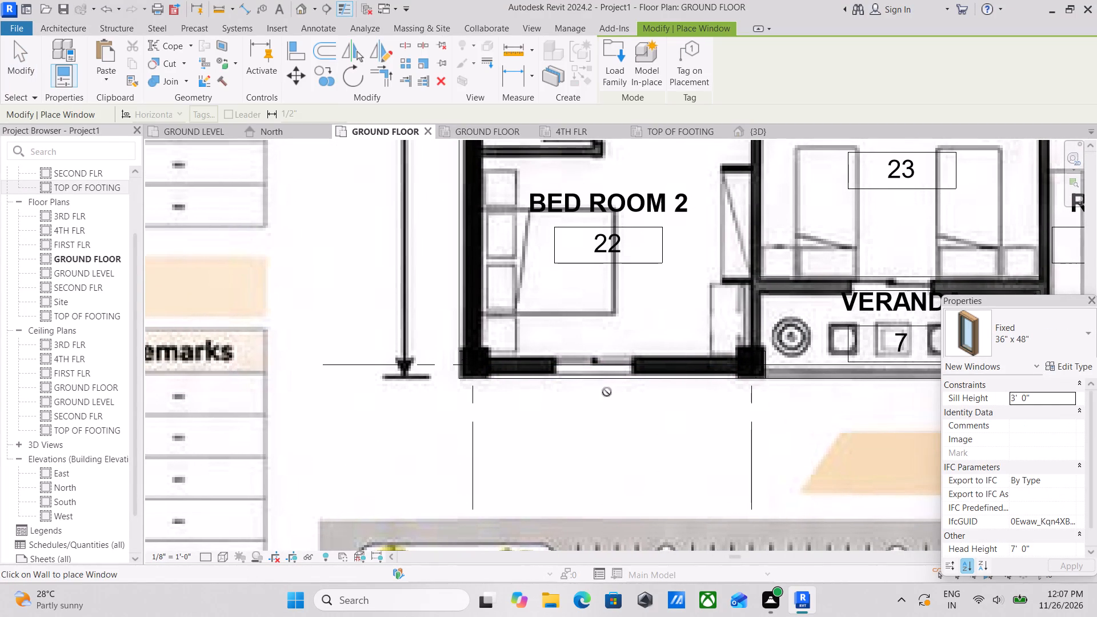
click(1002, 340)
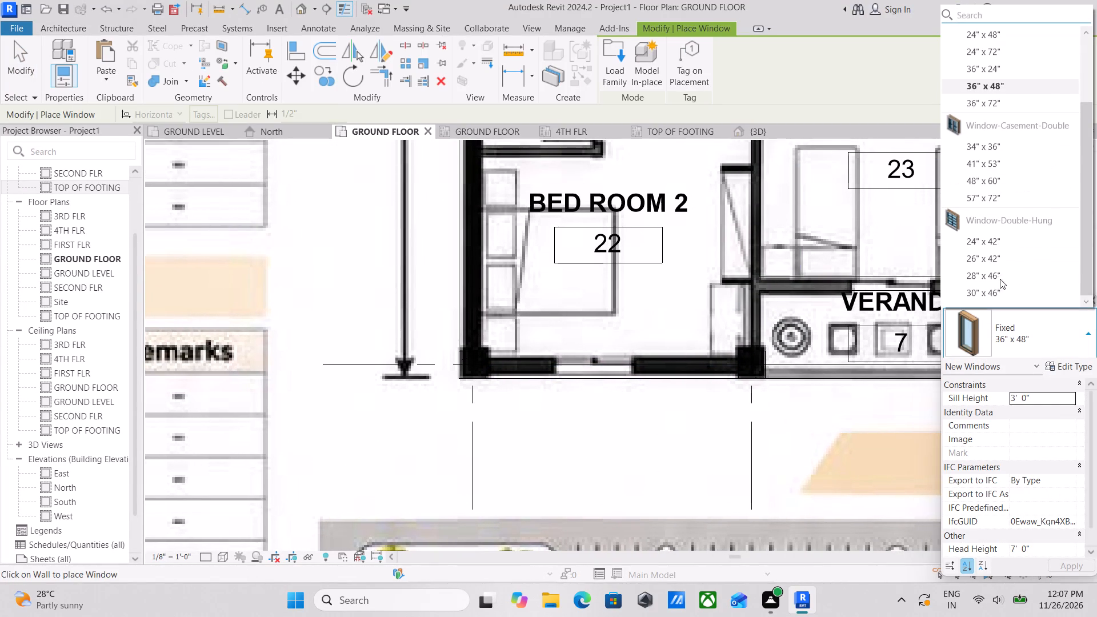
scroll(1020, 170, down, 3)
scroll(990, 265, down, 2)
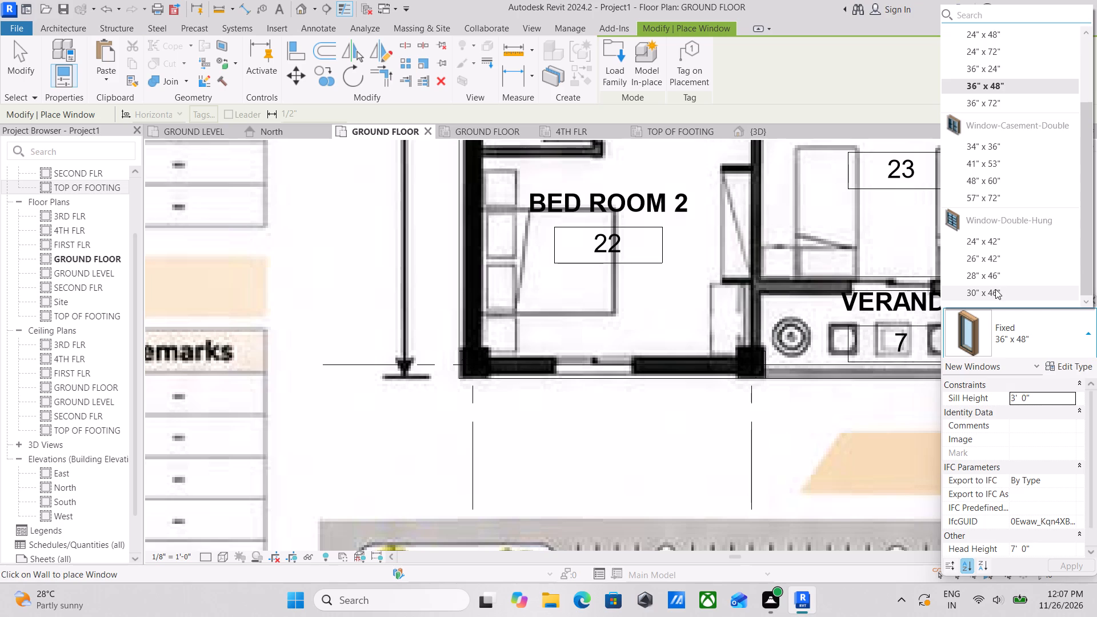
scroll(995, 289, up, 5)
scroll(1002, 129, down, 5)
scroll(991, 236, down, 13)
Search the Desktop and Downloads folders for a window family to load.
click(616, 59)
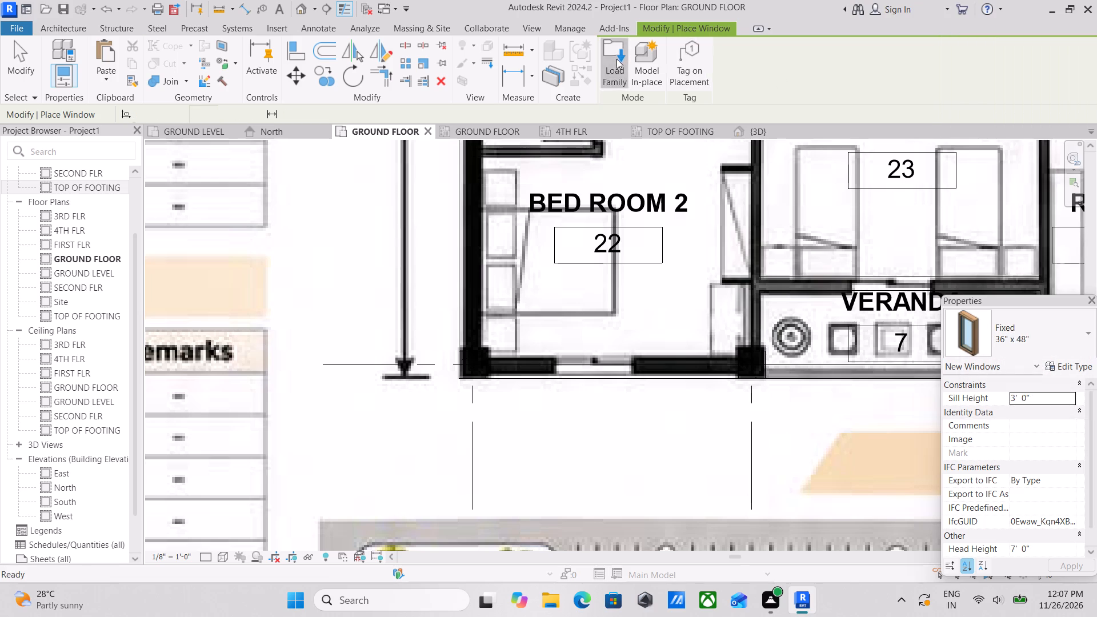
scroll(314, 260, down, 3)
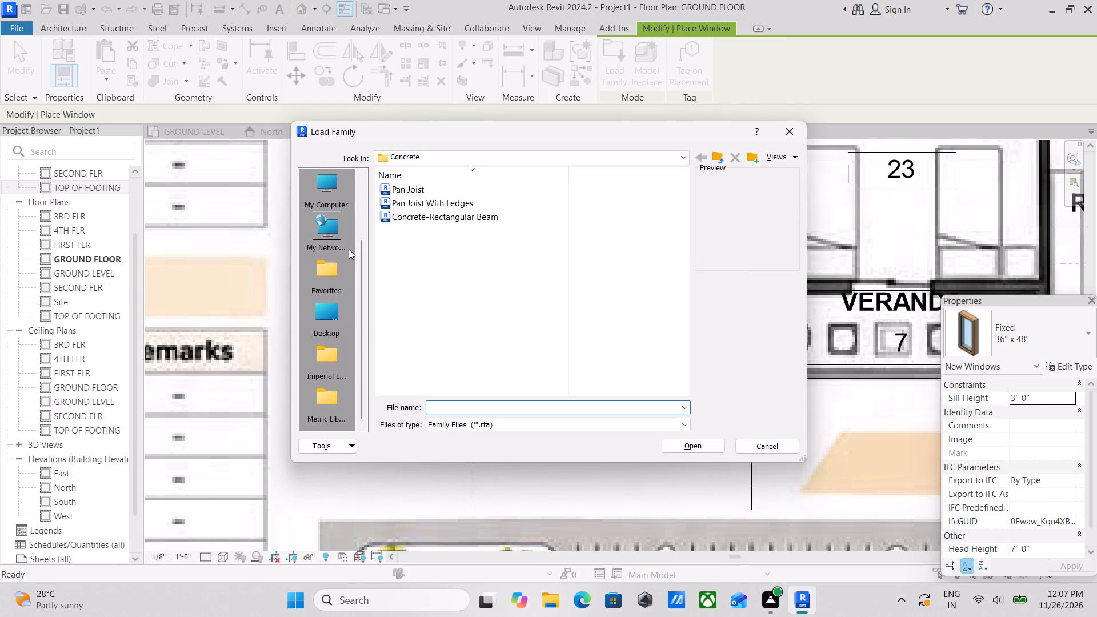
scroll(349, 248, up, 3)
scroll(318, 261, down, 2)
scroll(316, 316, down, 2)
double_click(333, 303)
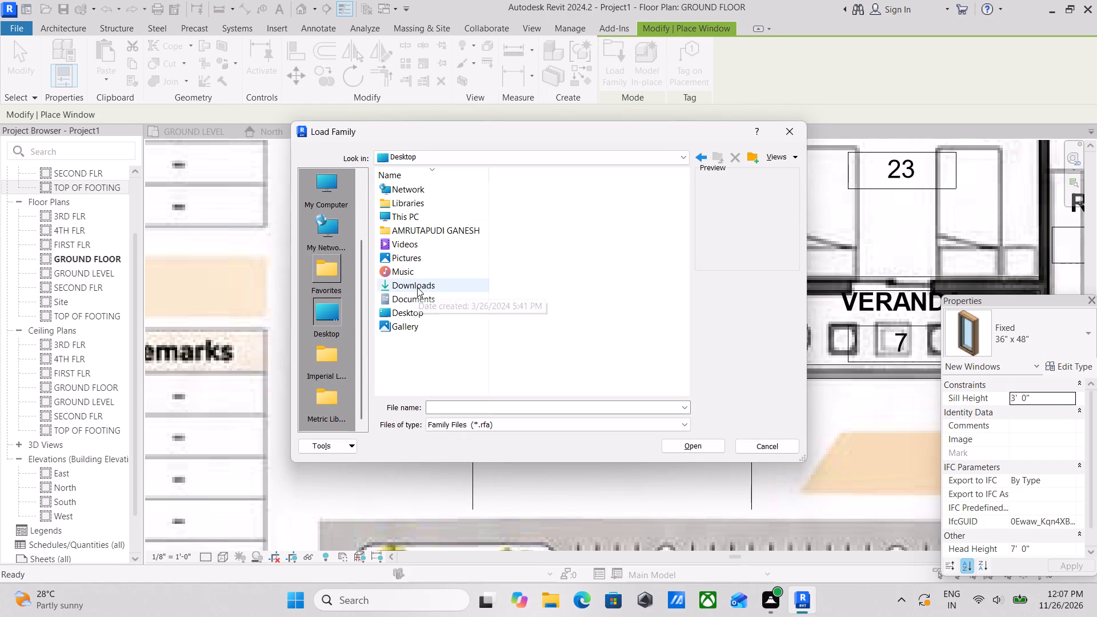
double_click(417, 287)
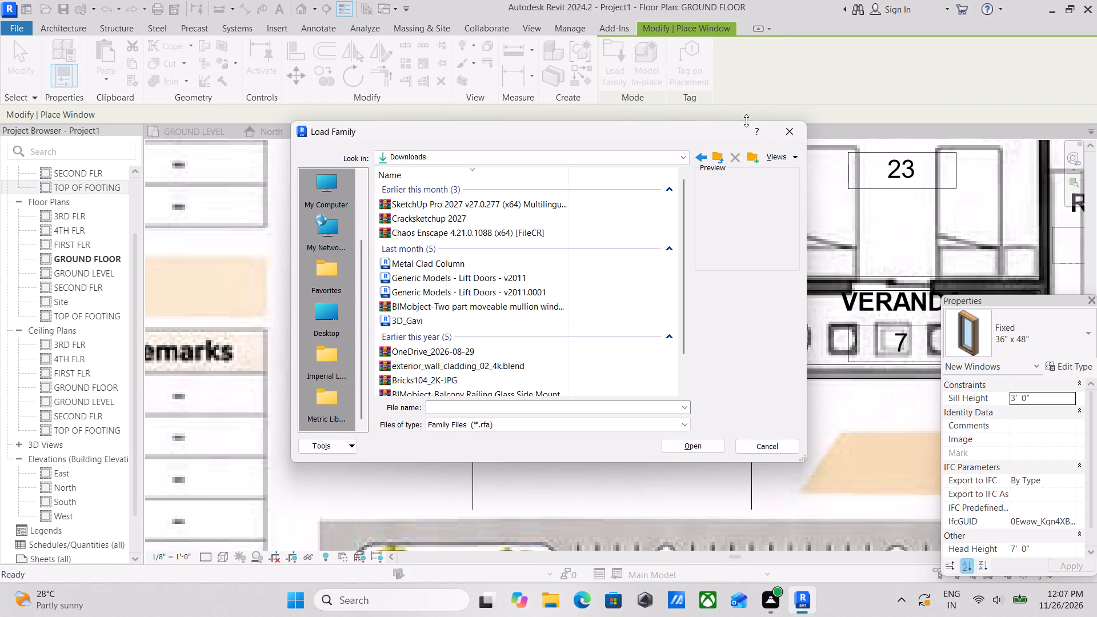
click(702, 158)
scroll(287, 299, up, 2)
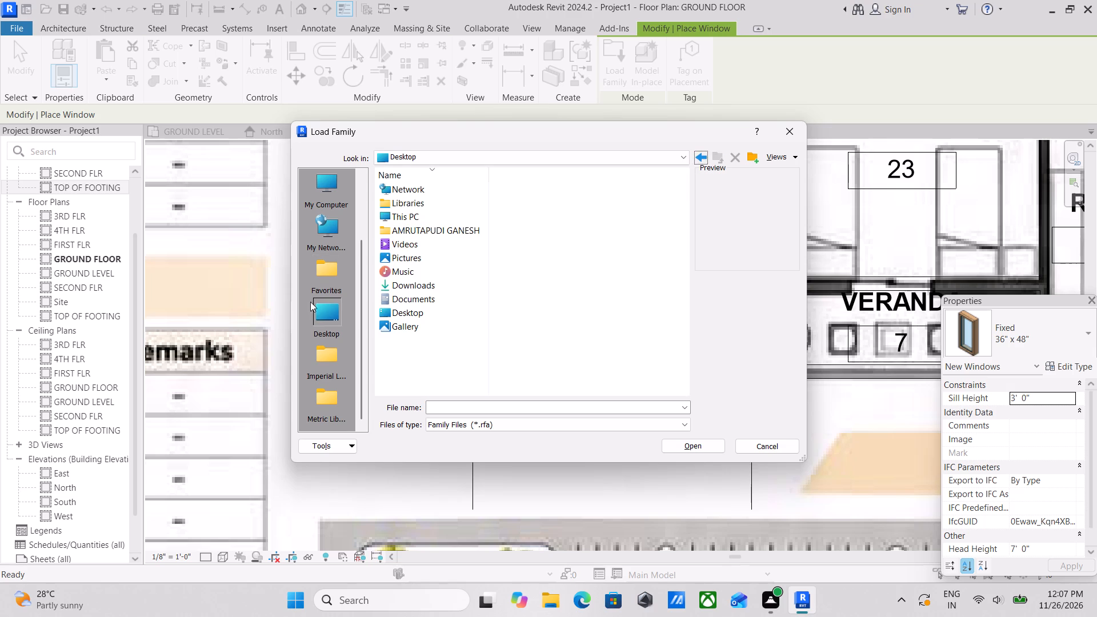
scroll(329, 301, up, 6)
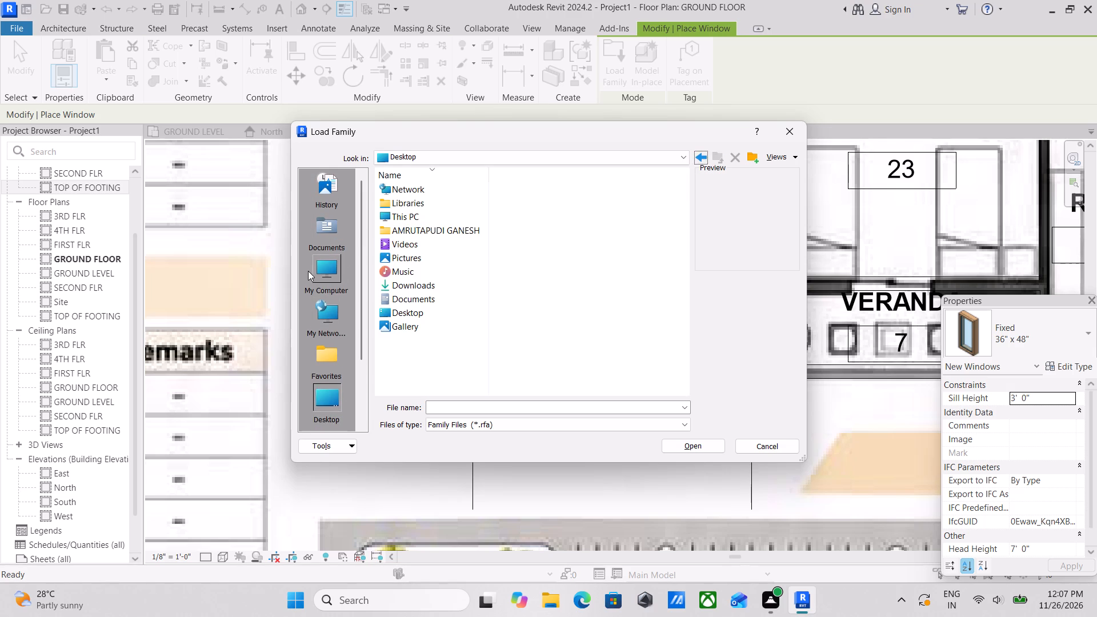
scroll(308, 271, up, 2)
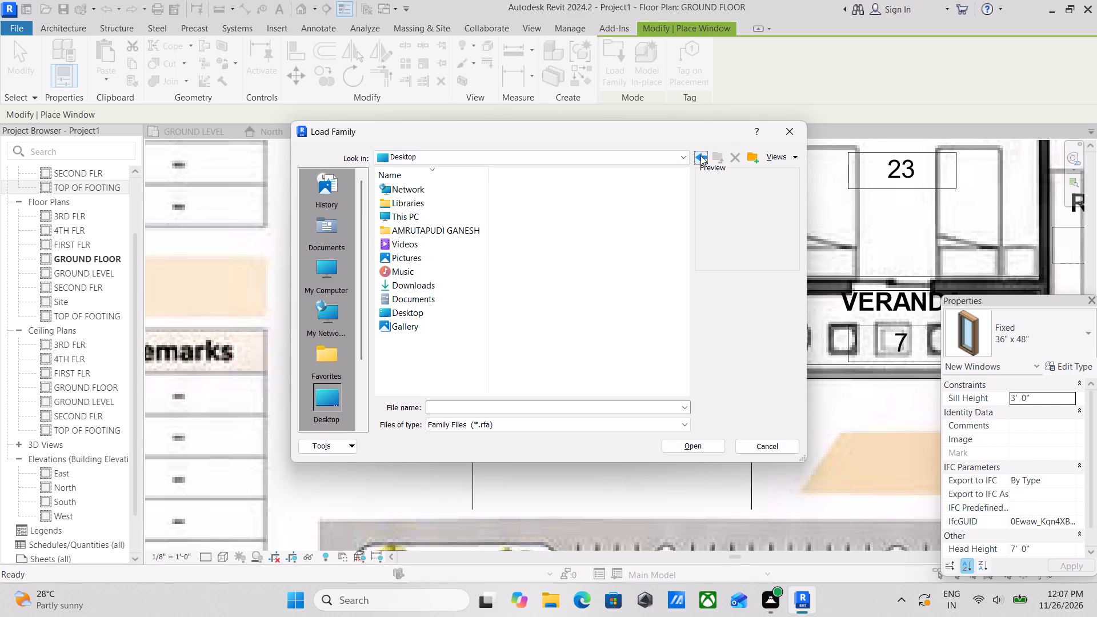
click(700, 155)
scroll(337, 265, up, 3)
scroll(336, 265, down, 7)
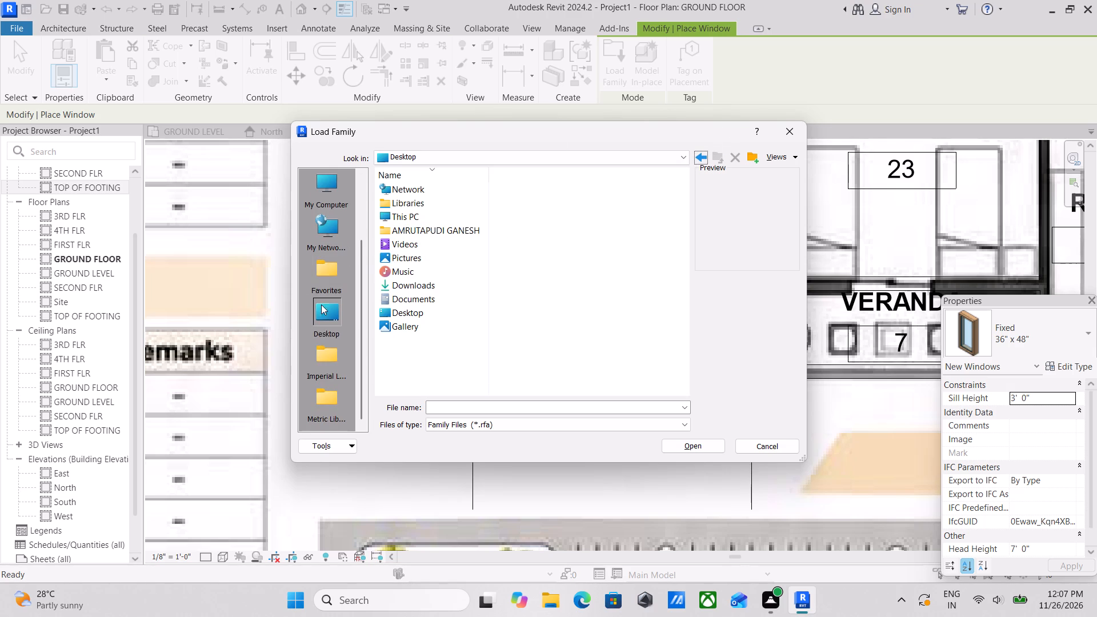
scroll(321, 305, down, 2)
scroll(319, 397, down, 3)
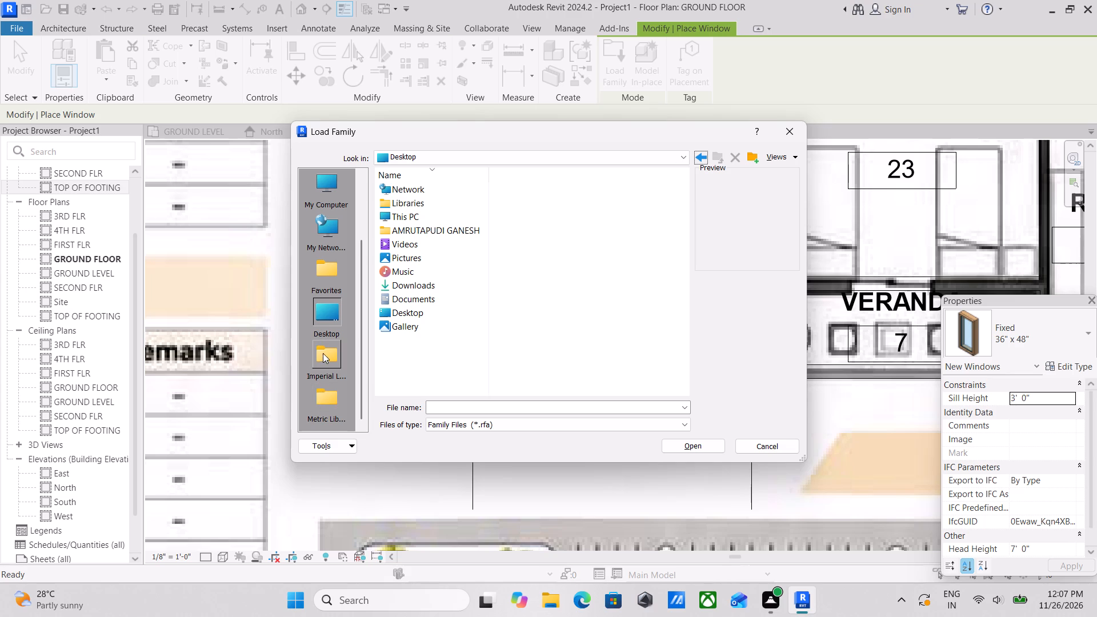
scroll(314, 368, down, 1)
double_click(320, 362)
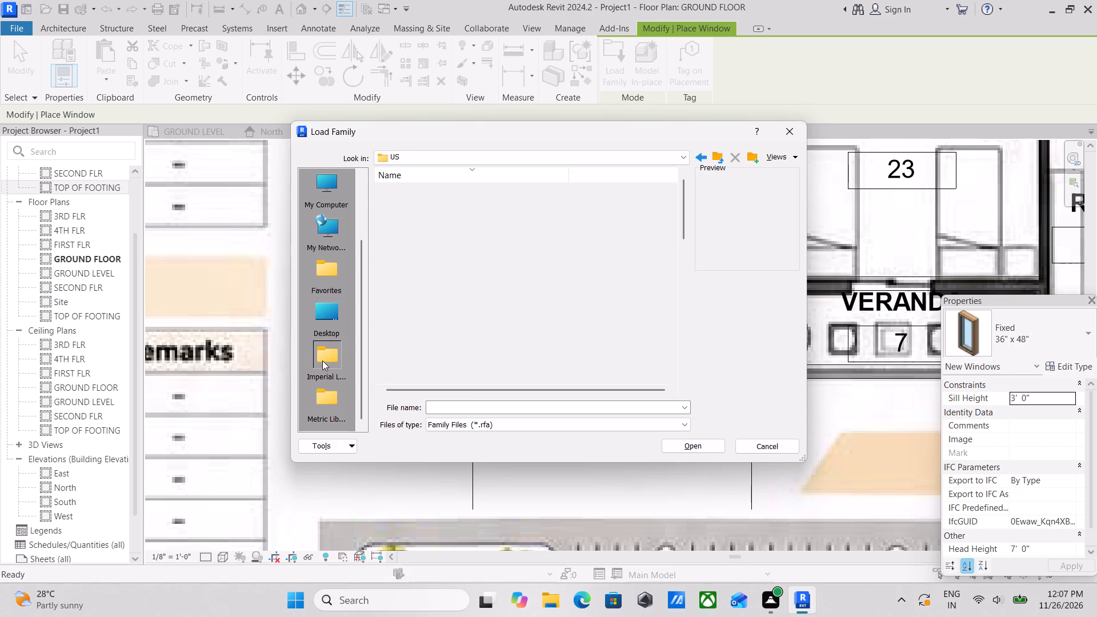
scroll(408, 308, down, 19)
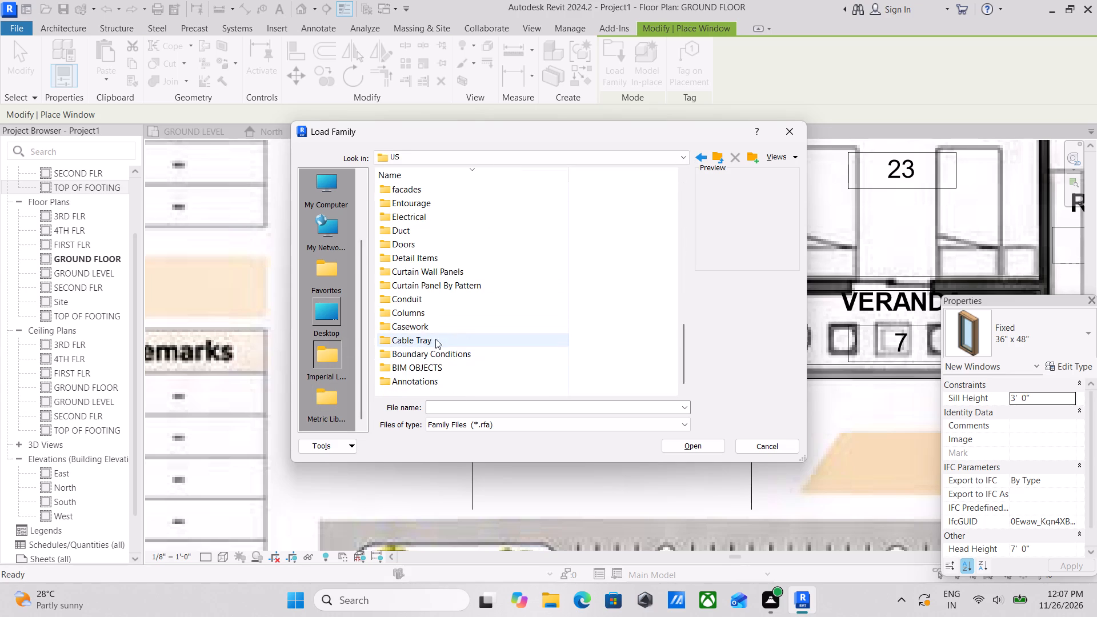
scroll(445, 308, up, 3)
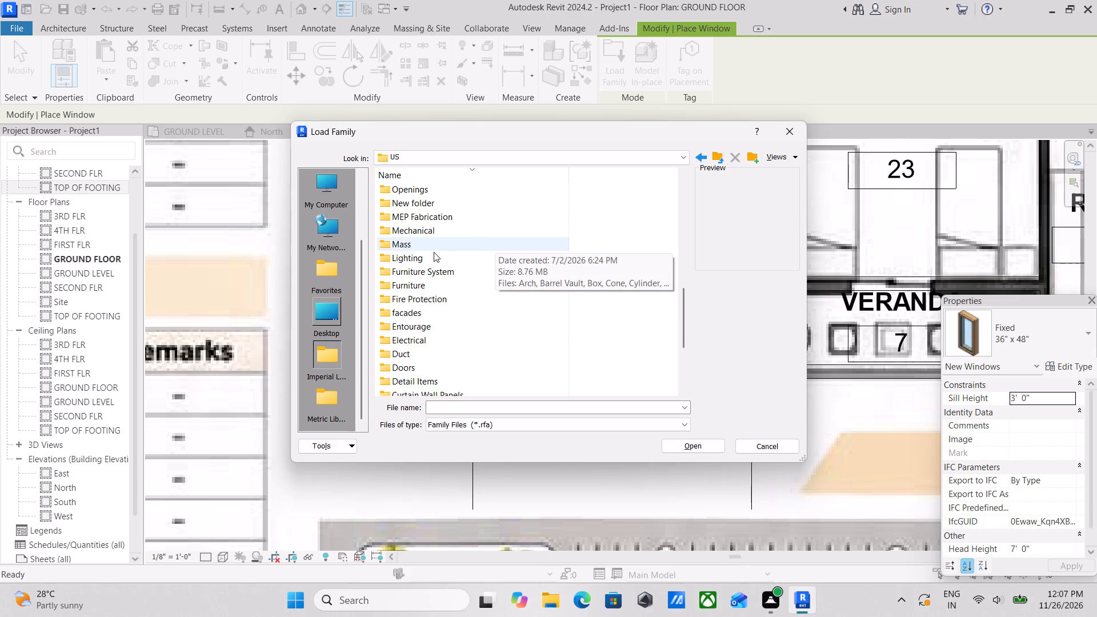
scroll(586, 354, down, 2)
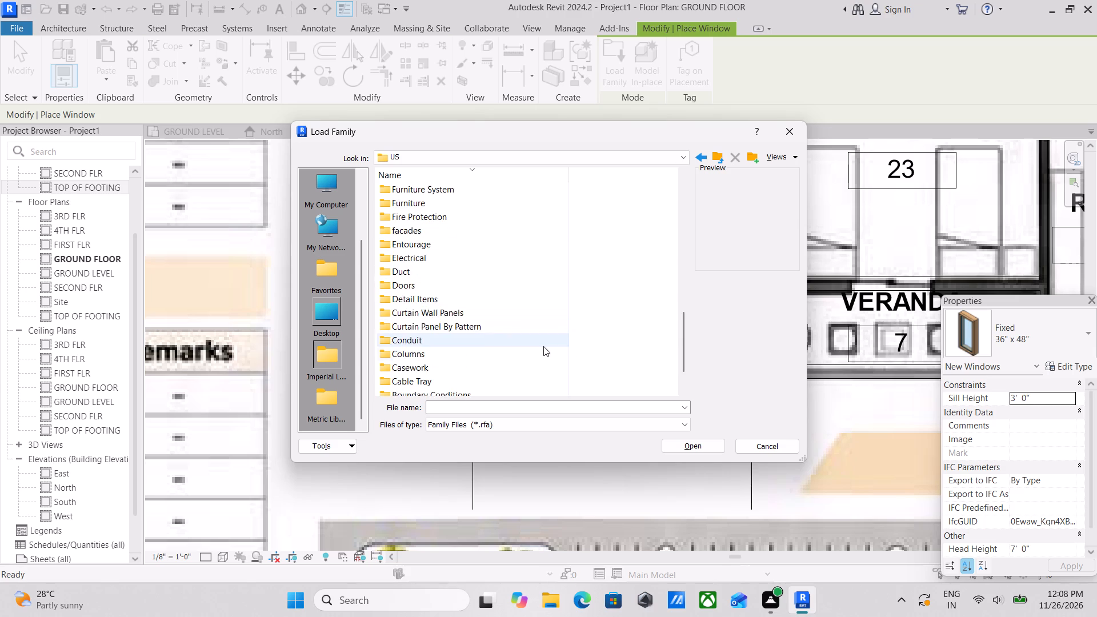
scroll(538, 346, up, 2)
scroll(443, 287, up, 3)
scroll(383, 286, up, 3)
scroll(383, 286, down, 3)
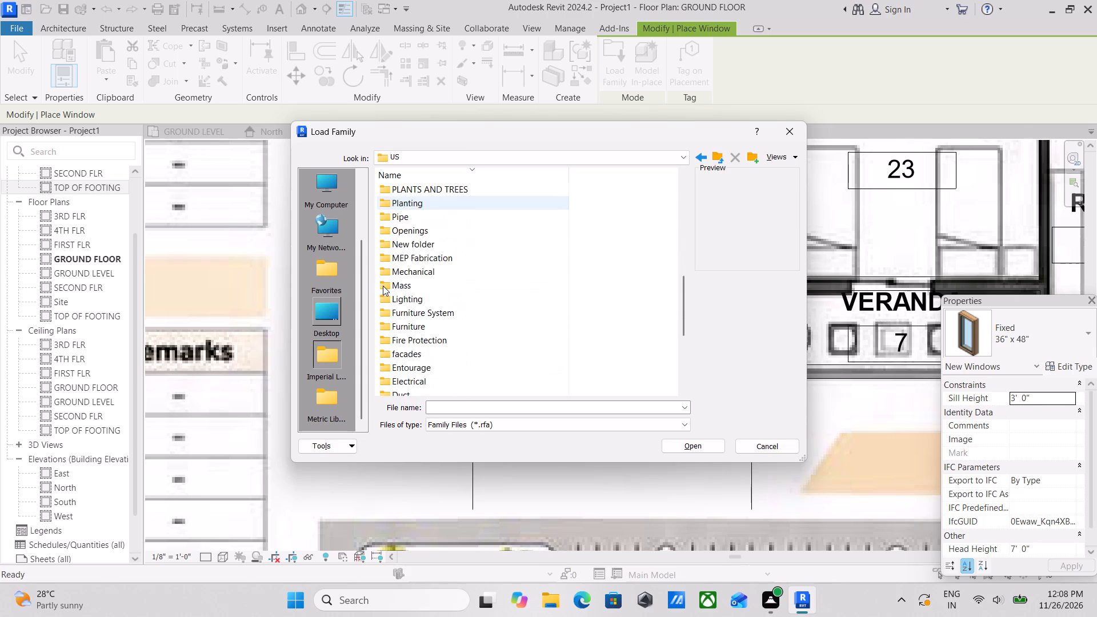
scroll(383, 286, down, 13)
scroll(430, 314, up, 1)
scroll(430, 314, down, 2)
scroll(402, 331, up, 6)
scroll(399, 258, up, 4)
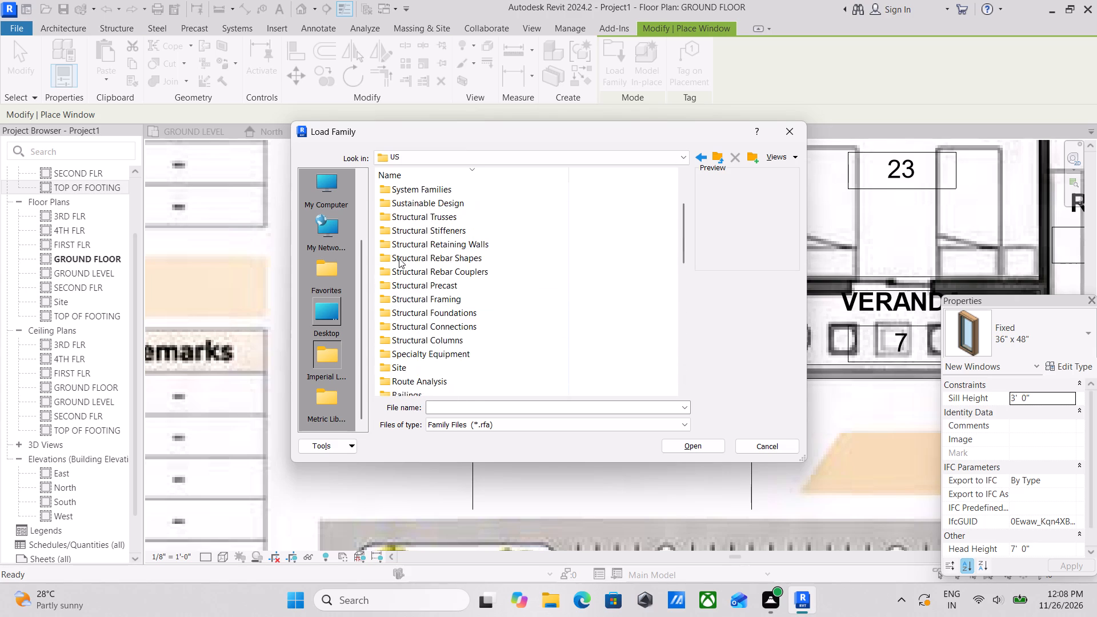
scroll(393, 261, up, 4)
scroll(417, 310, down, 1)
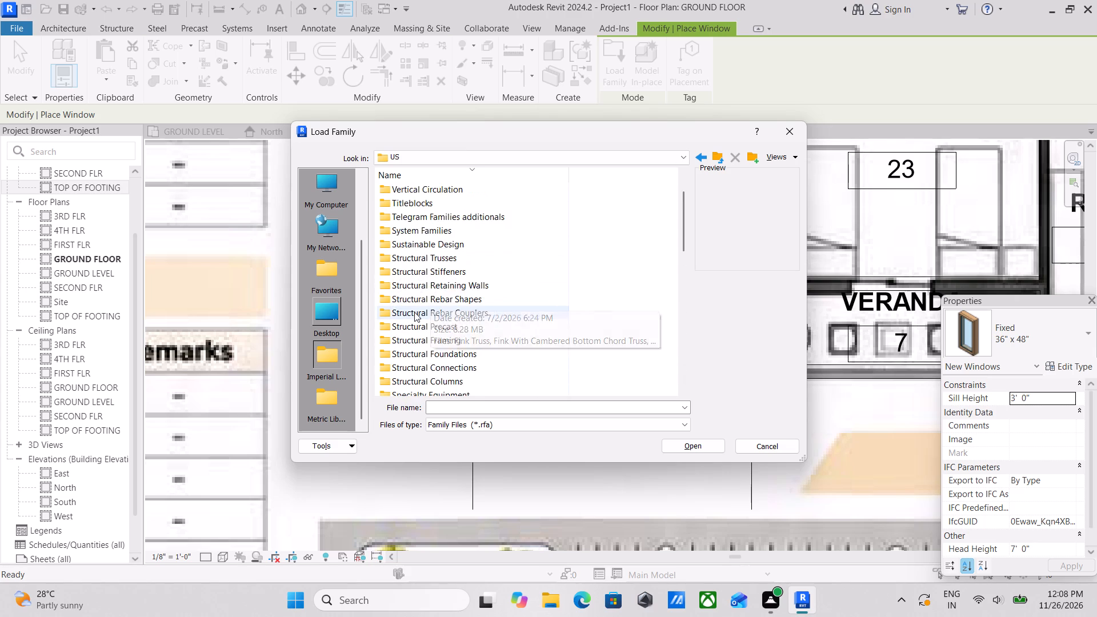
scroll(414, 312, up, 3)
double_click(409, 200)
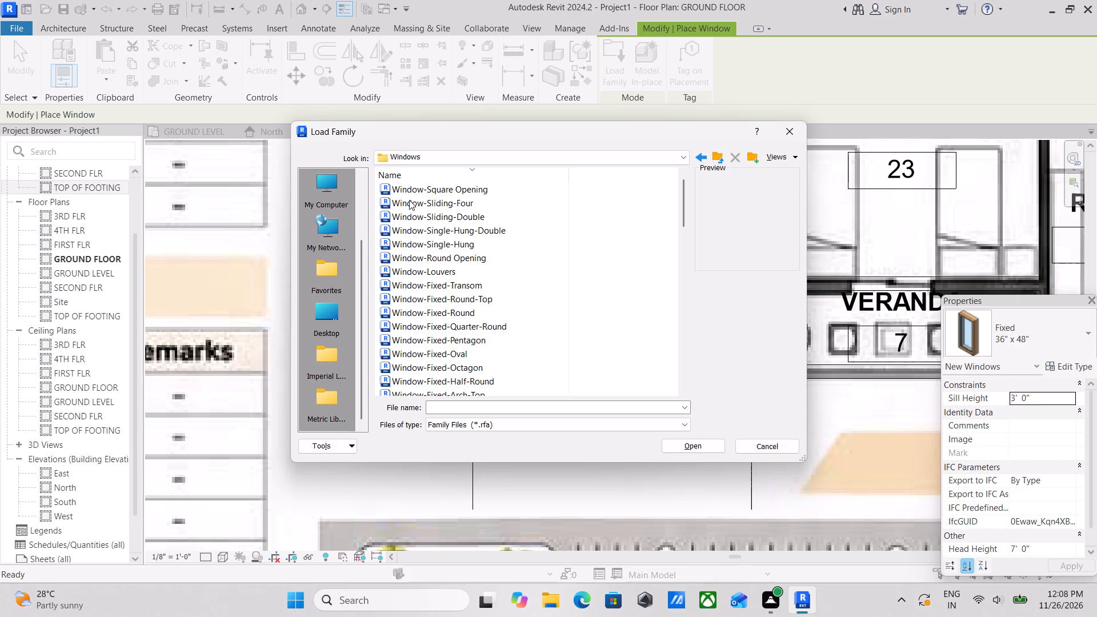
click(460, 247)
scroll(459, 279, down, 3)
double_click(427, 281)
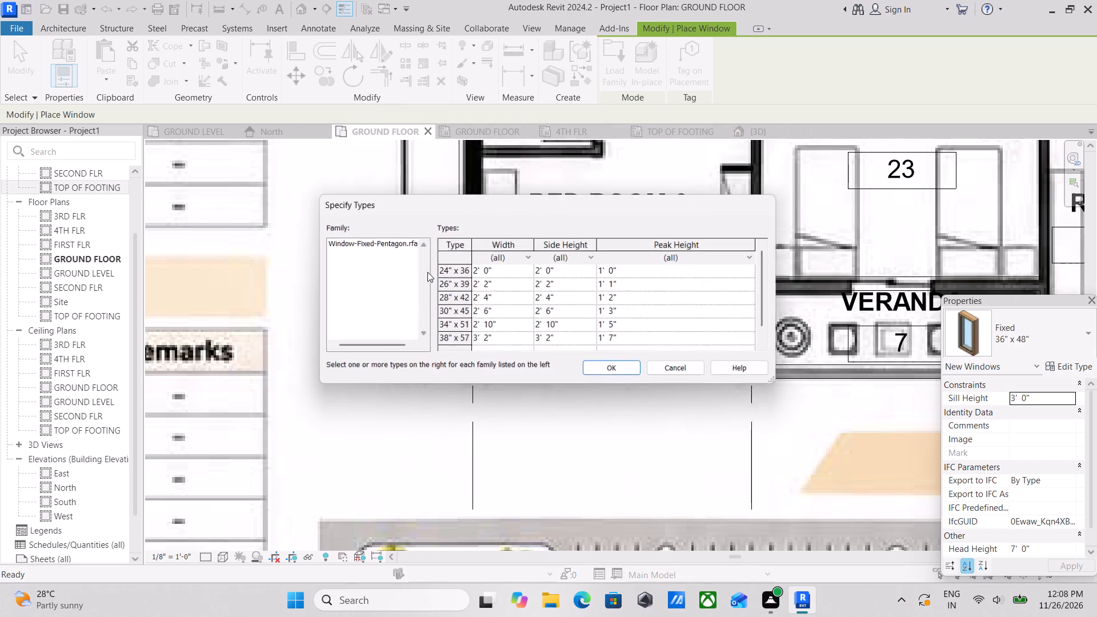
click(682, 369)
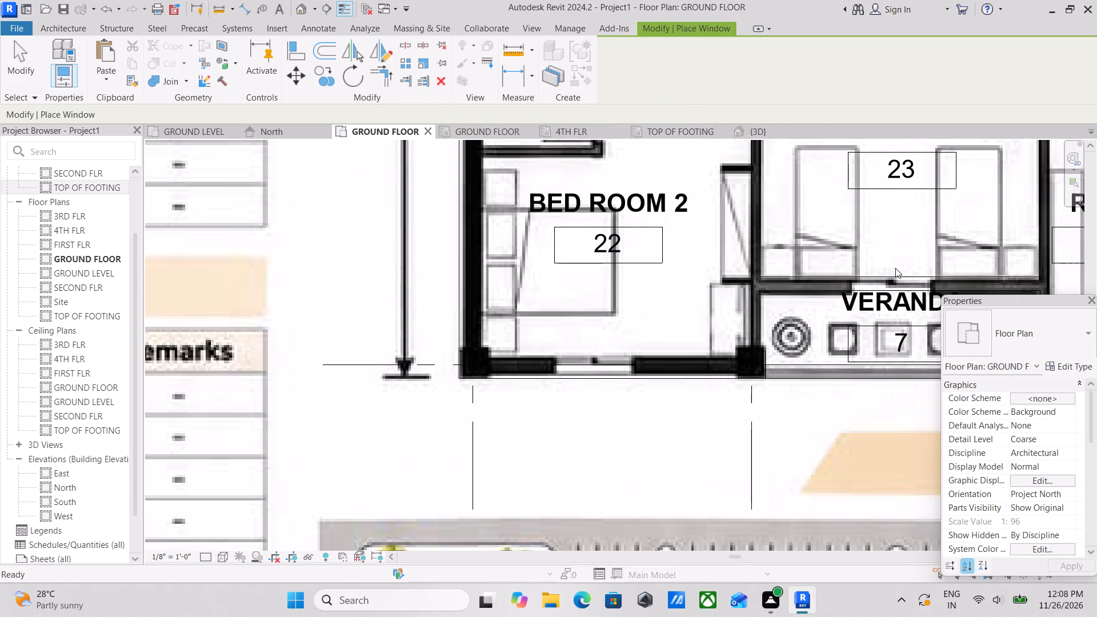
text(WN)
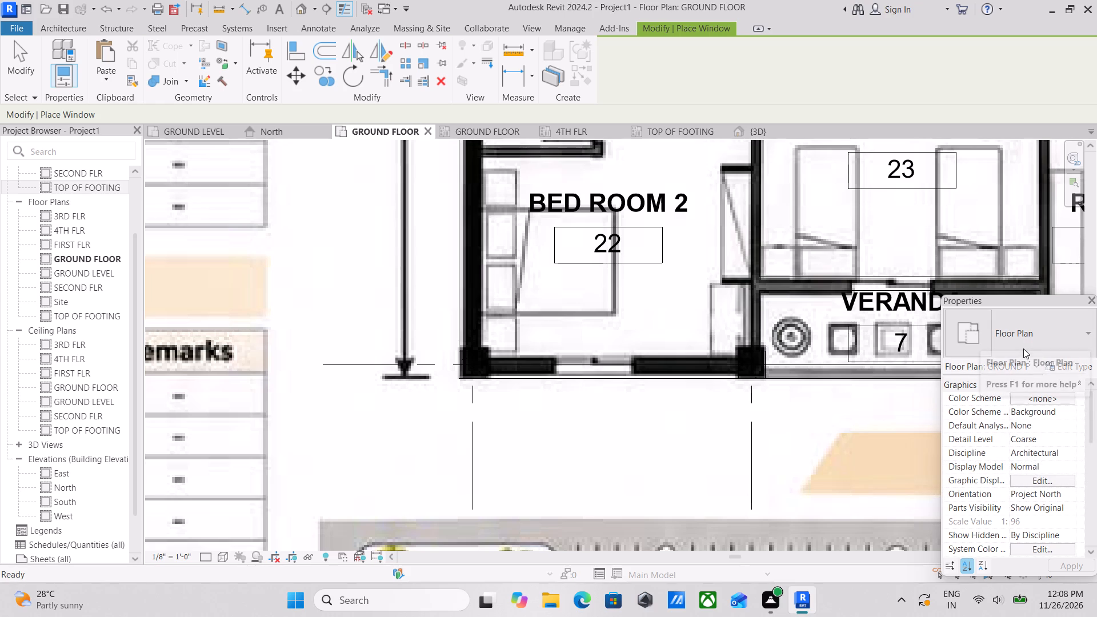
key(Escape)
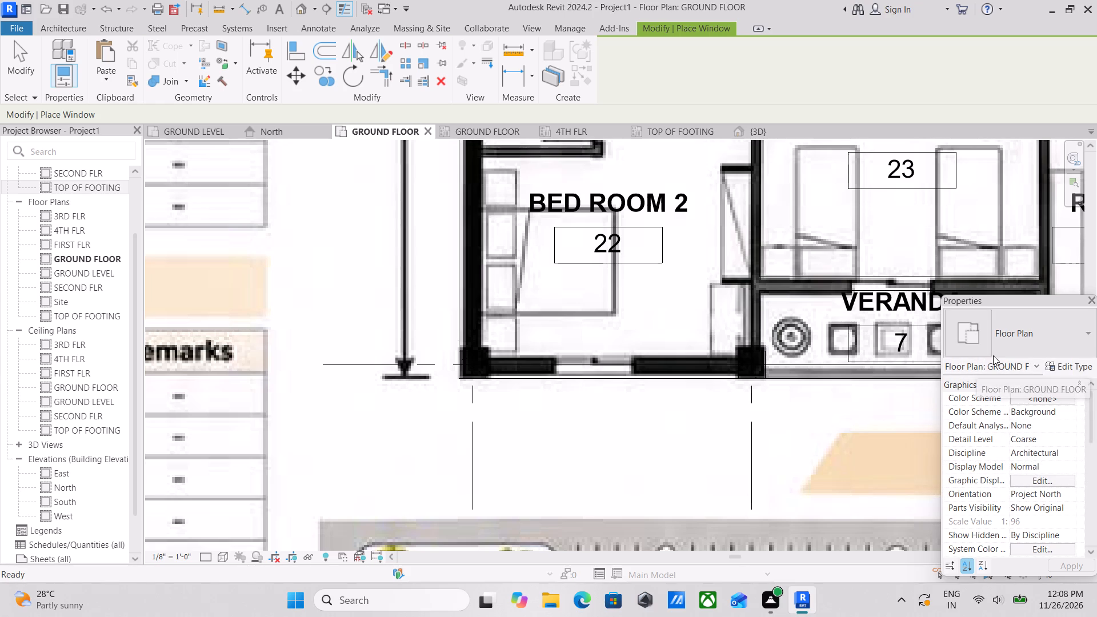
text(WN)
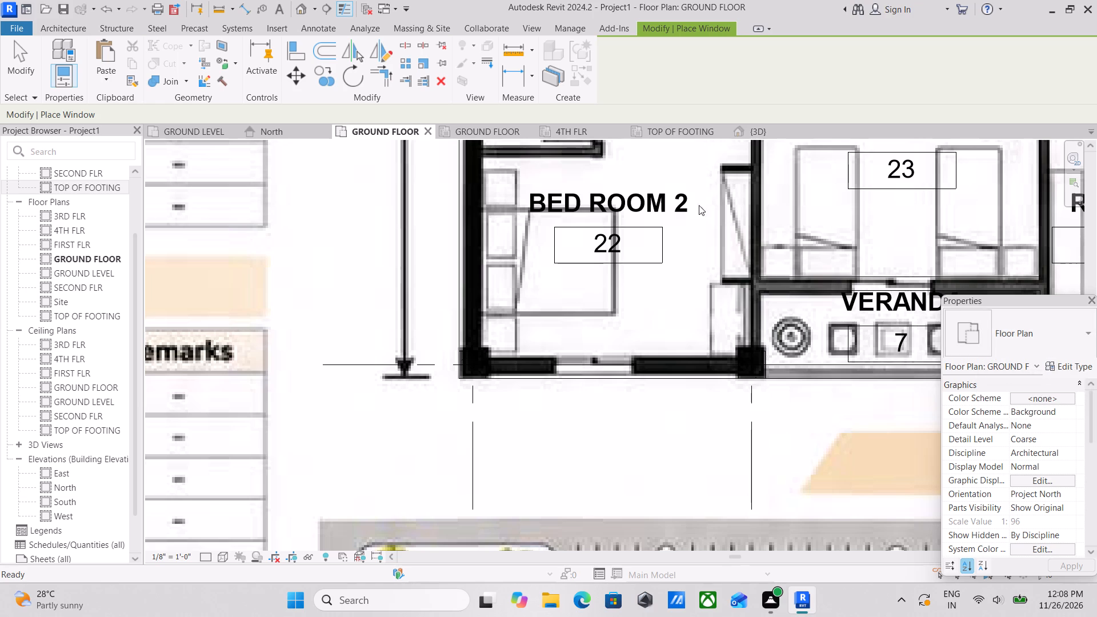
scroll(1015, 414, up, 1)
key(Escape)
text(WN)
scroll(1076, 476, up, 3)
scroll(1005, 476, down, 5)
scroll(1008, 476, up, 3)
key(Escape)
Start window placement at the opening in BED ROOM 2's south exterior wall and review the loaded window types.
scroll(686, 391, up, 2)
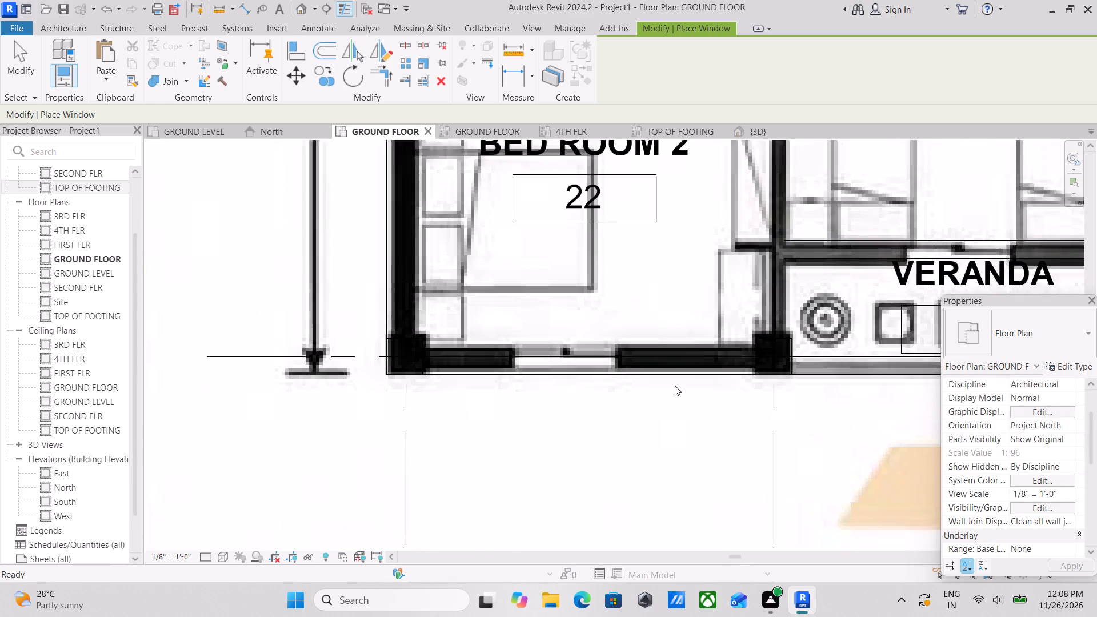
scroll(675, 386, up, 1)
middle_drag(584, 368, 729, 384)
text(WN)
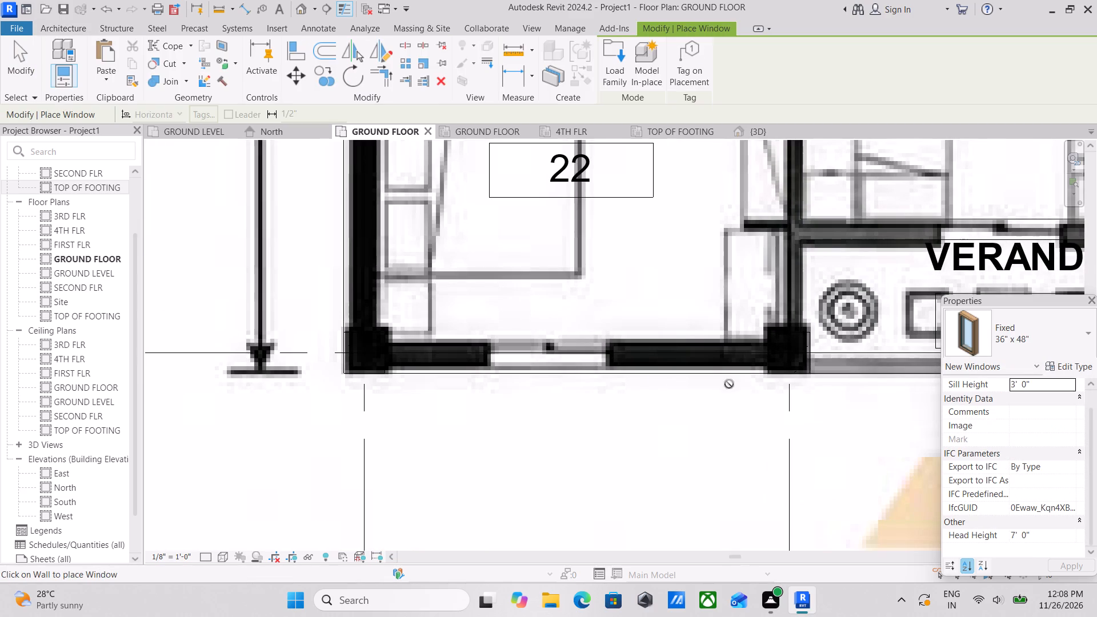
click(1031, 324)
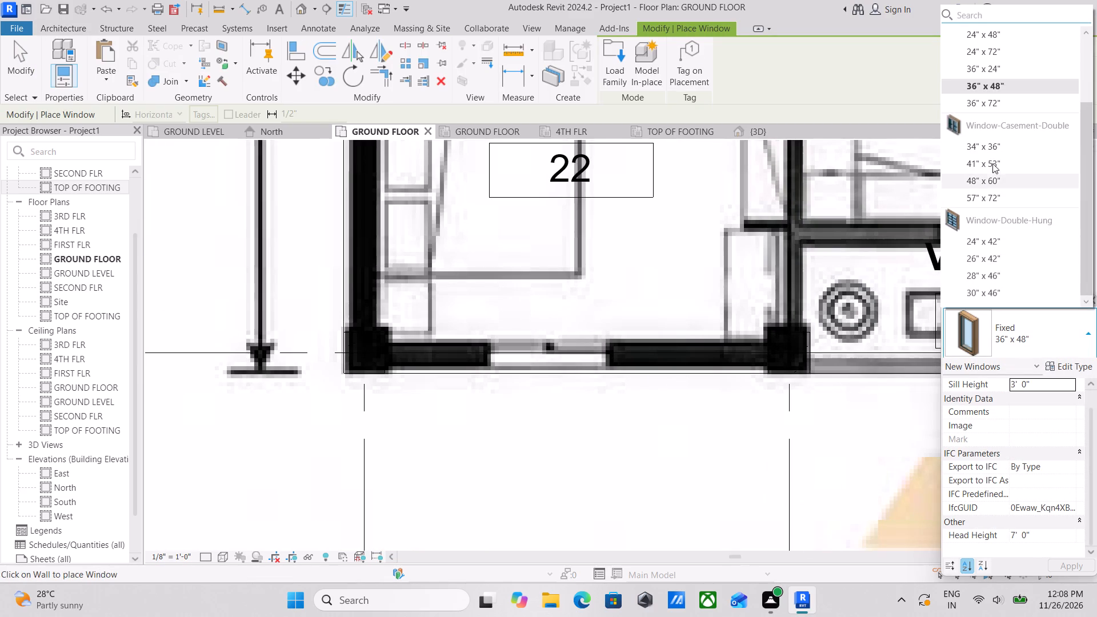
scroll(998, 267, down, 4)
Open the Windows folder of the US Imperial library to load a window family.
click(603, 57)
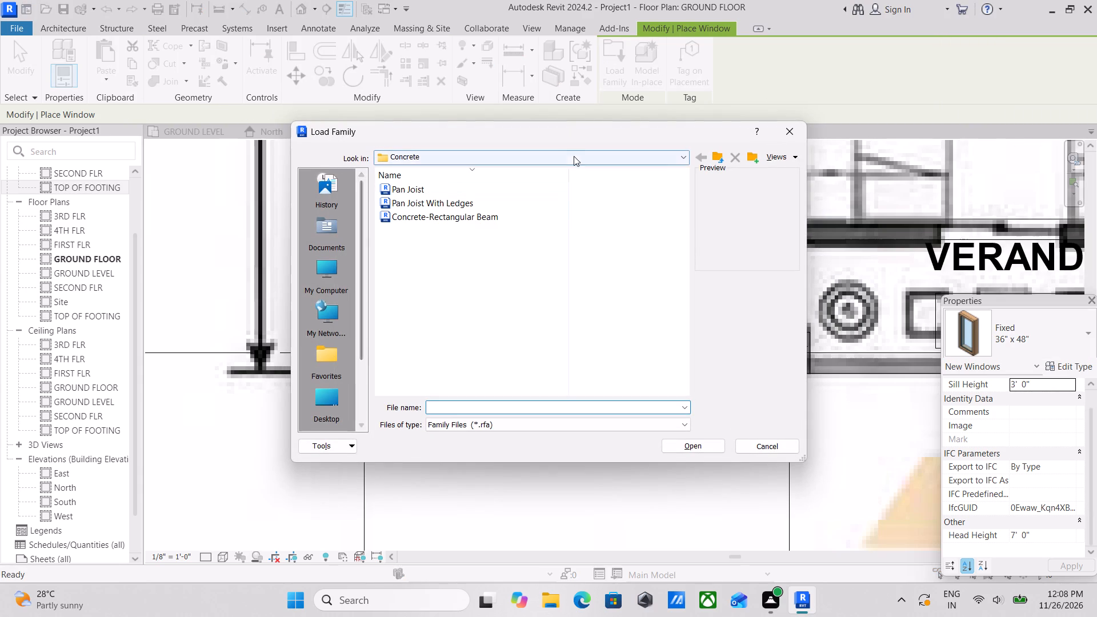
scroll(330, 347, down, 2)
double_click(331, 310)
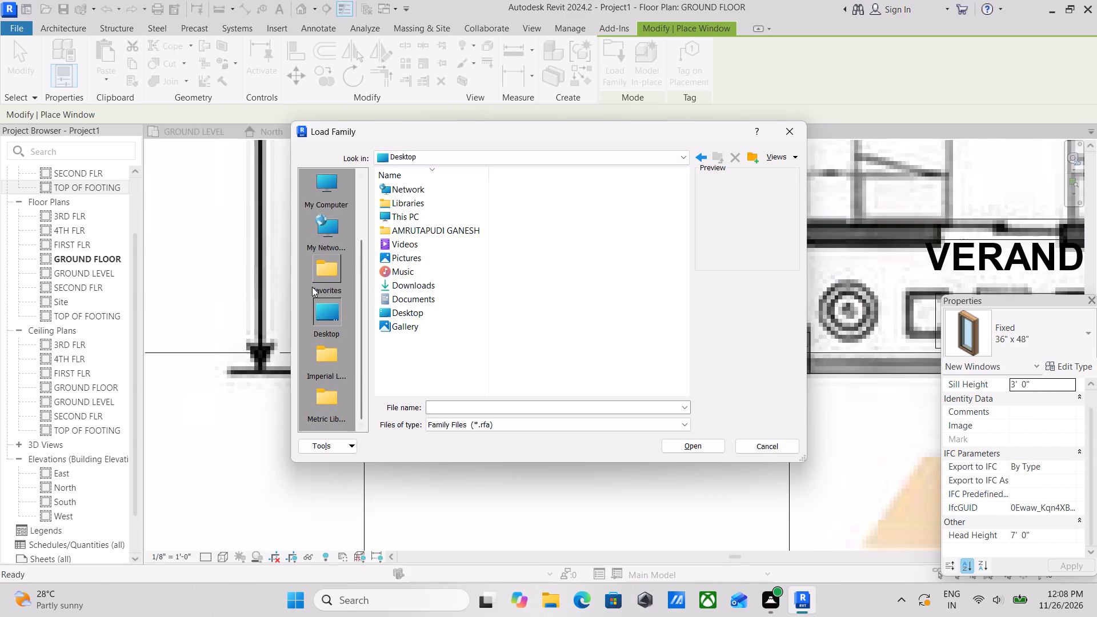
scroll(314, 353, down, 3)
double_click(327, 352)
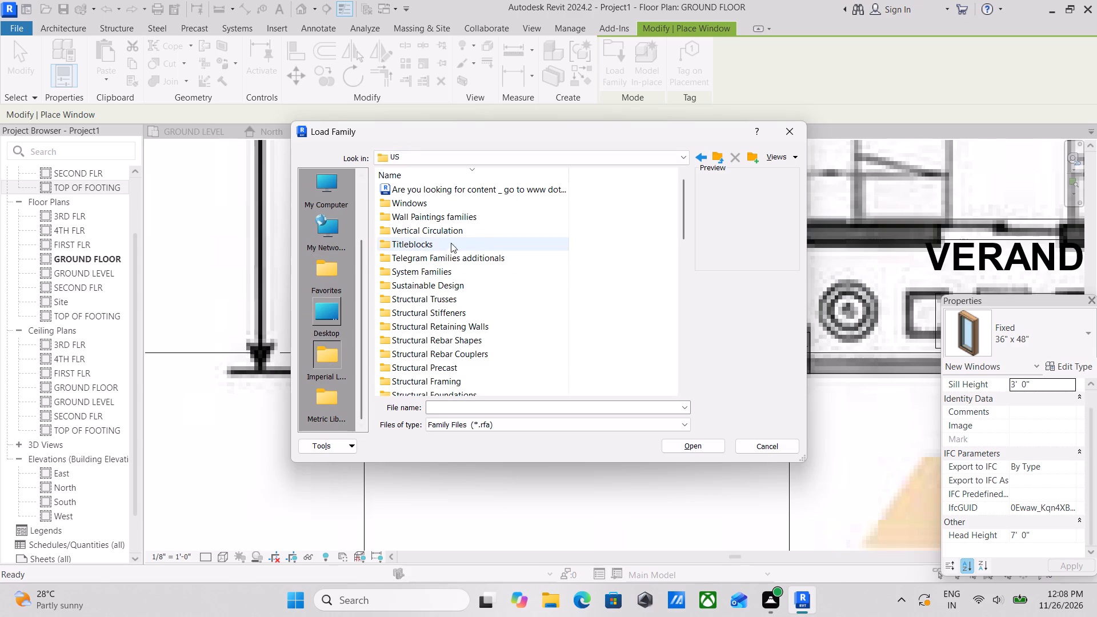
double_click(419, 207)
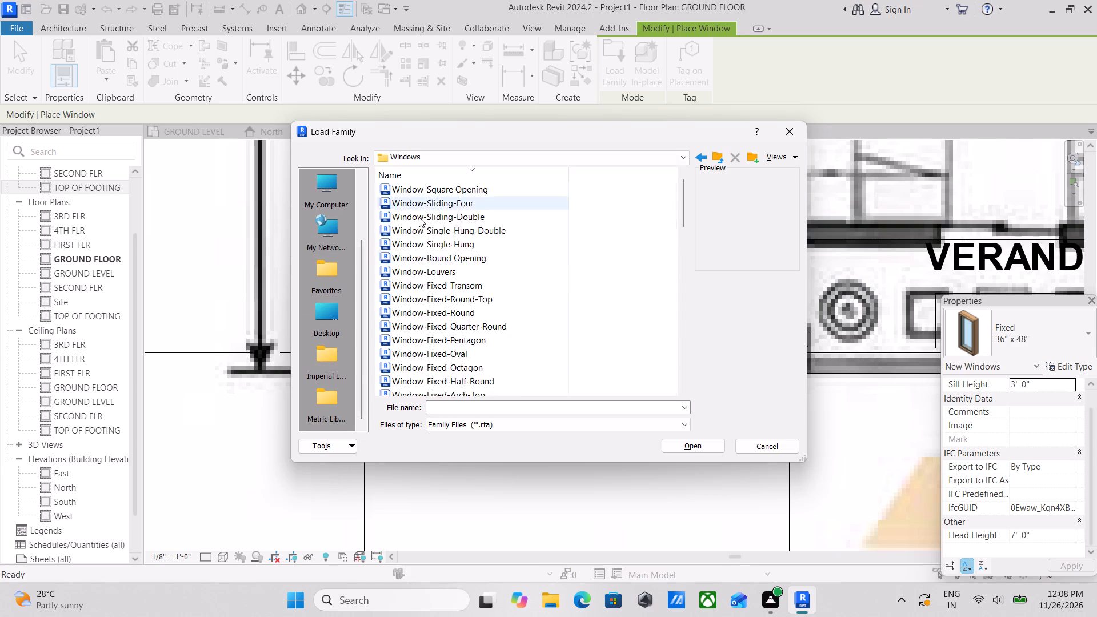
Preview the window, skylight, opening and sliding-door families in the library's Windows folder.
scroll(419, 286, down, 3)
click(417, 283)
scroll(437, 309, down, 3)
click(453, 285)
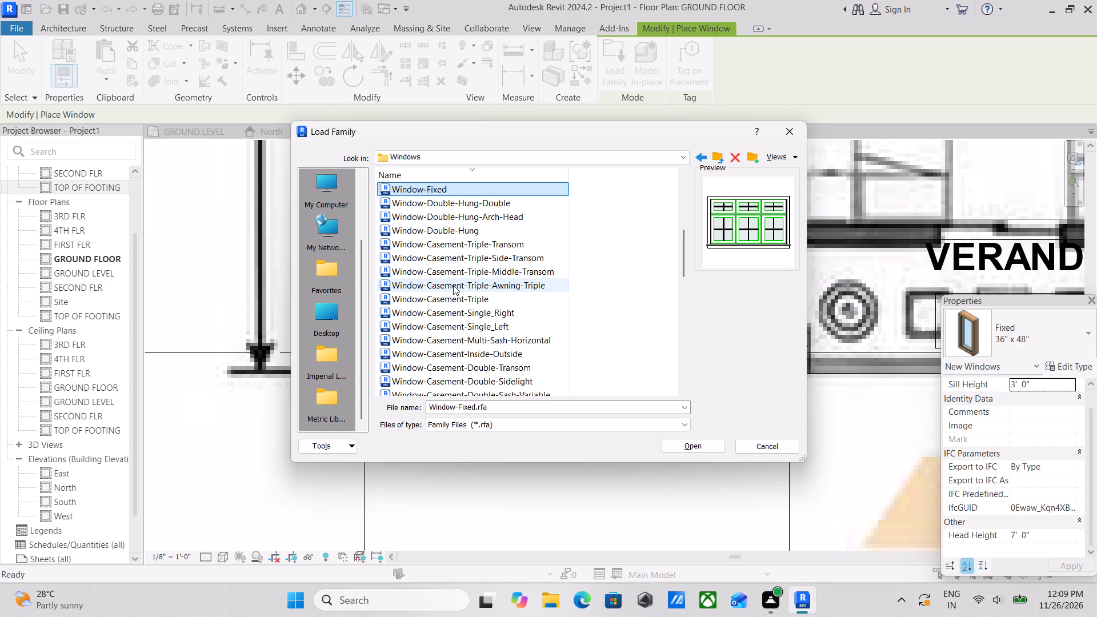
scroll(454, 285, down, 7)
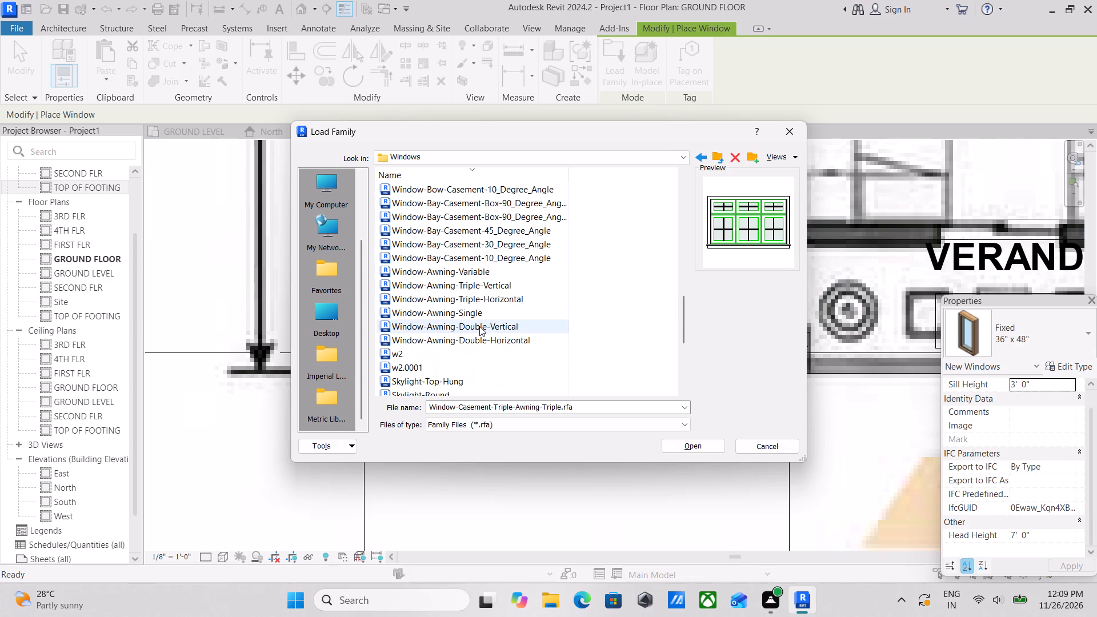
scroll(446, 299, down, 2)
scroll(457, 328, up, 2)
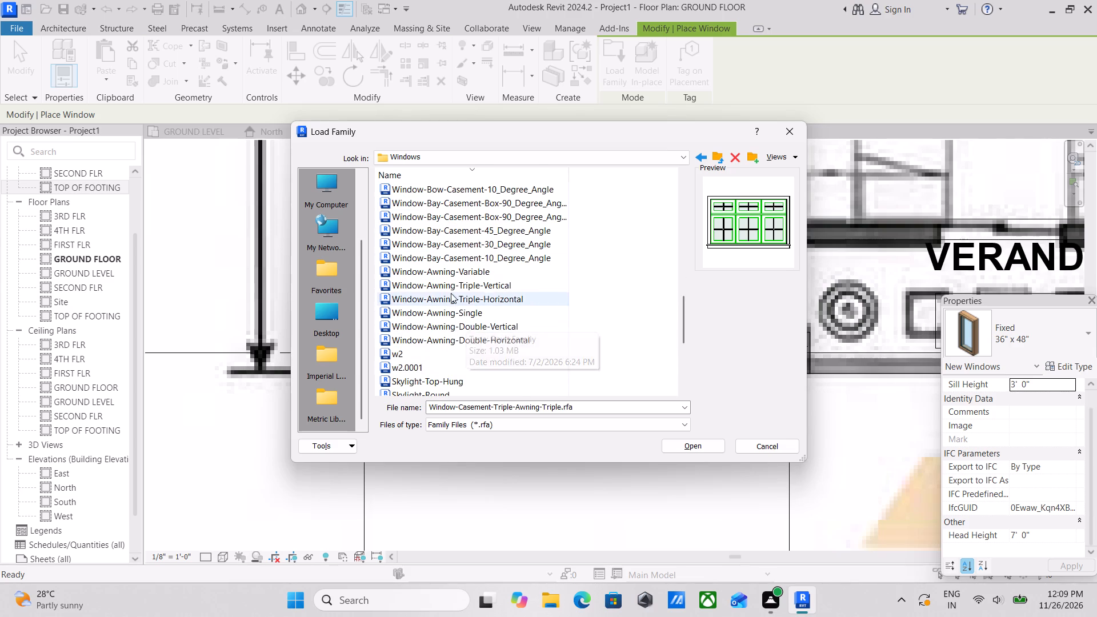
scroll(443, 296, down, 2)
scroll(420, 346, down, 3)
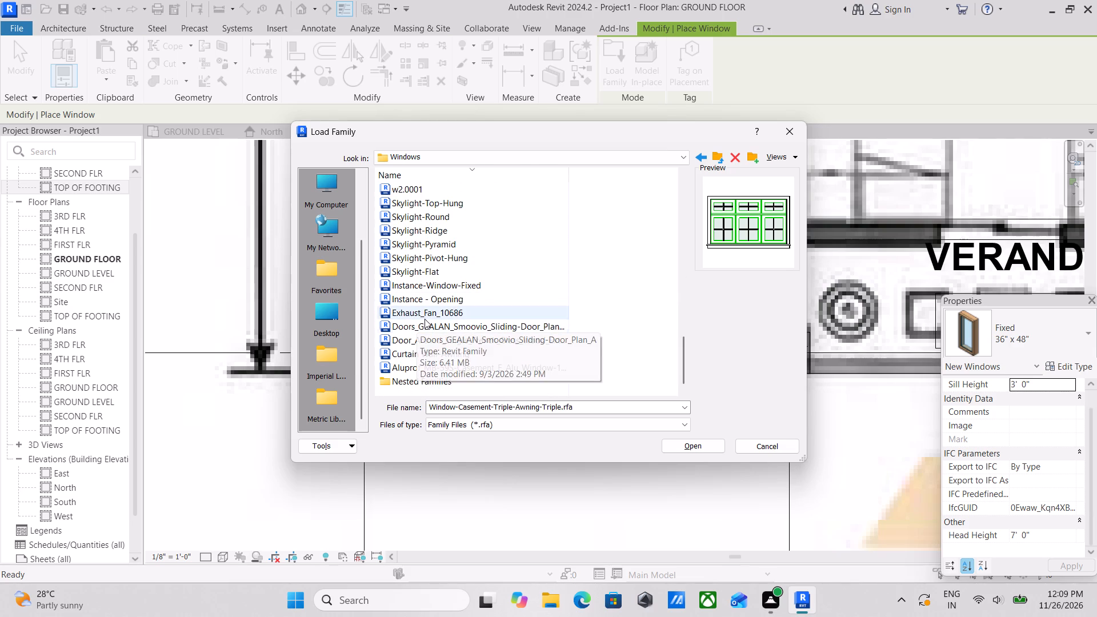
click(423, 315)
click(434, 331)
click(435, 296)
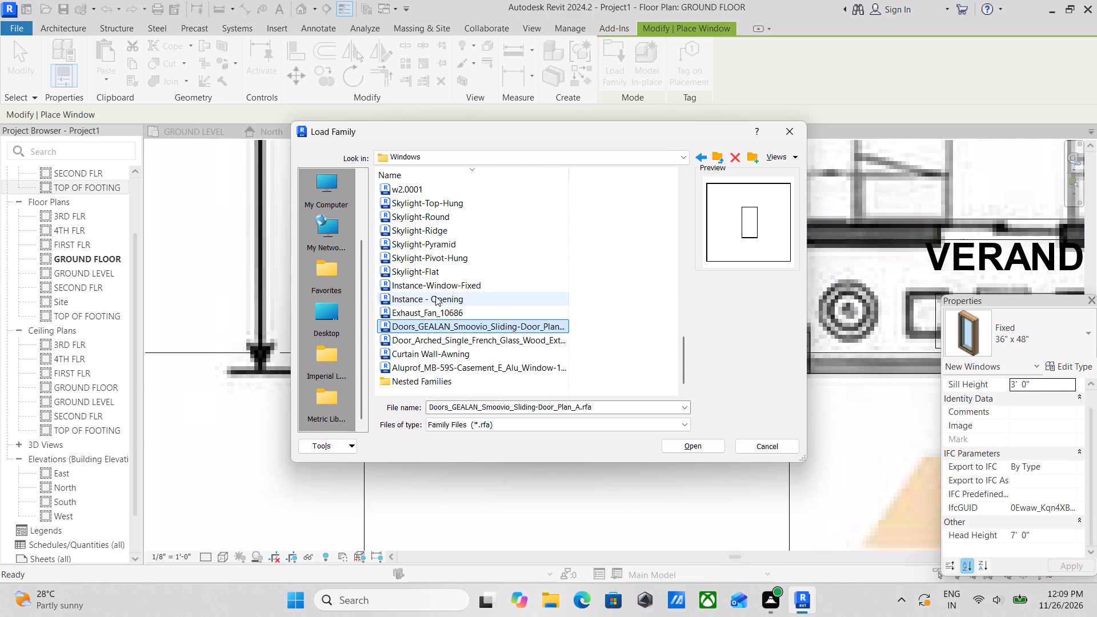
click(440, 313)
scroll(417, 283, up, 1)
click(422, 282)
click(423, 303)
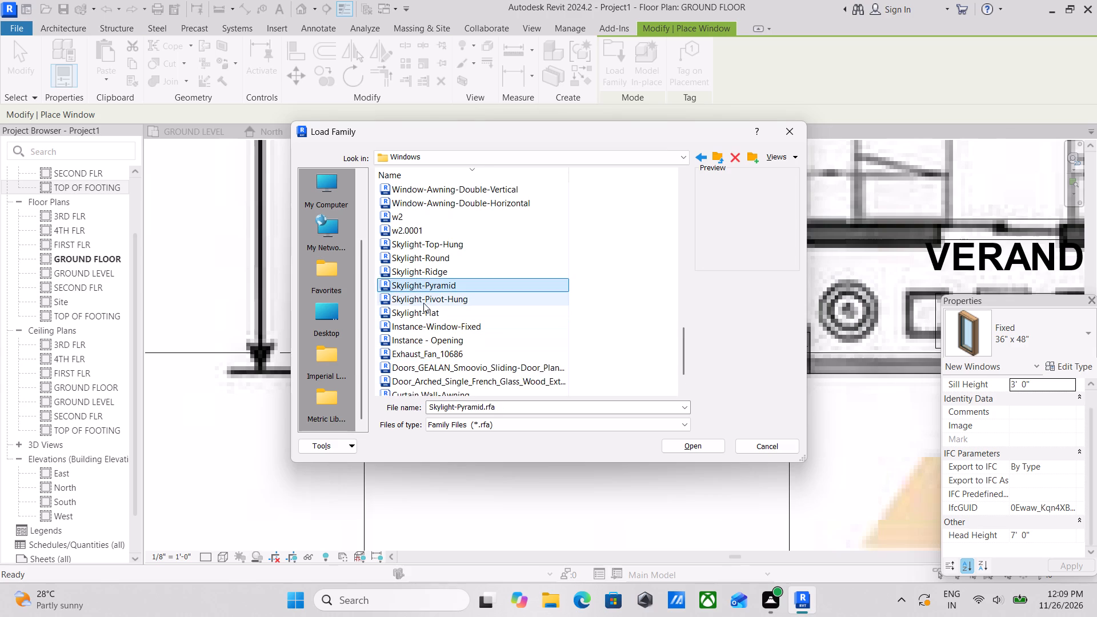
click(417, 267)
Load the two-pane window family w2.0001 into the project.
click(396, 233)
scroll(400, 229, up, 1)
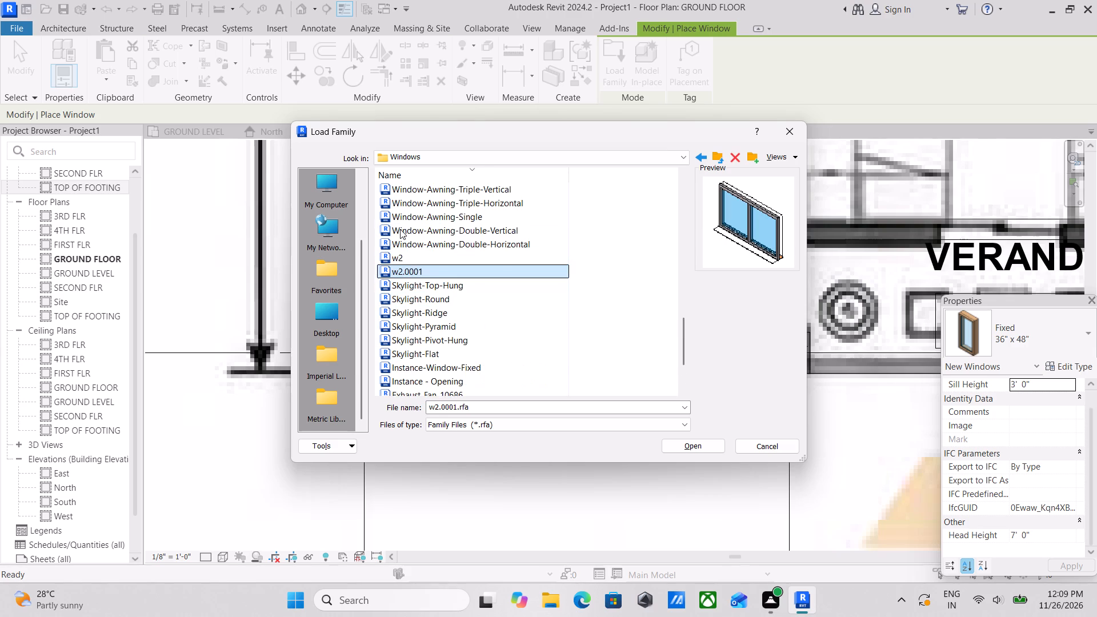
click(397, 255)
click(397, 270)
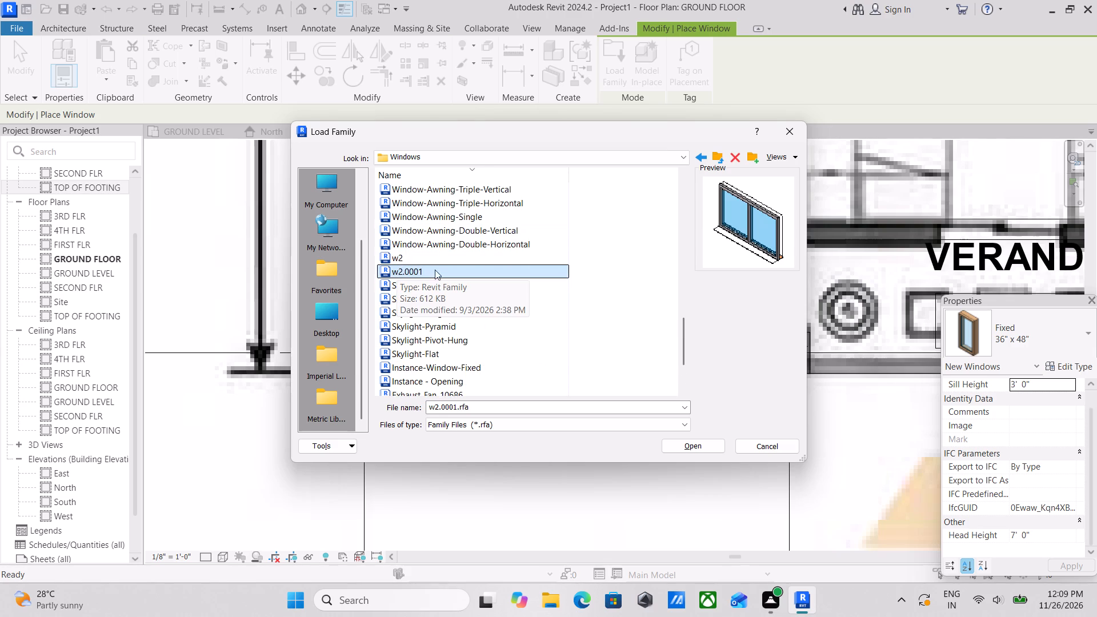
click(691, 445)
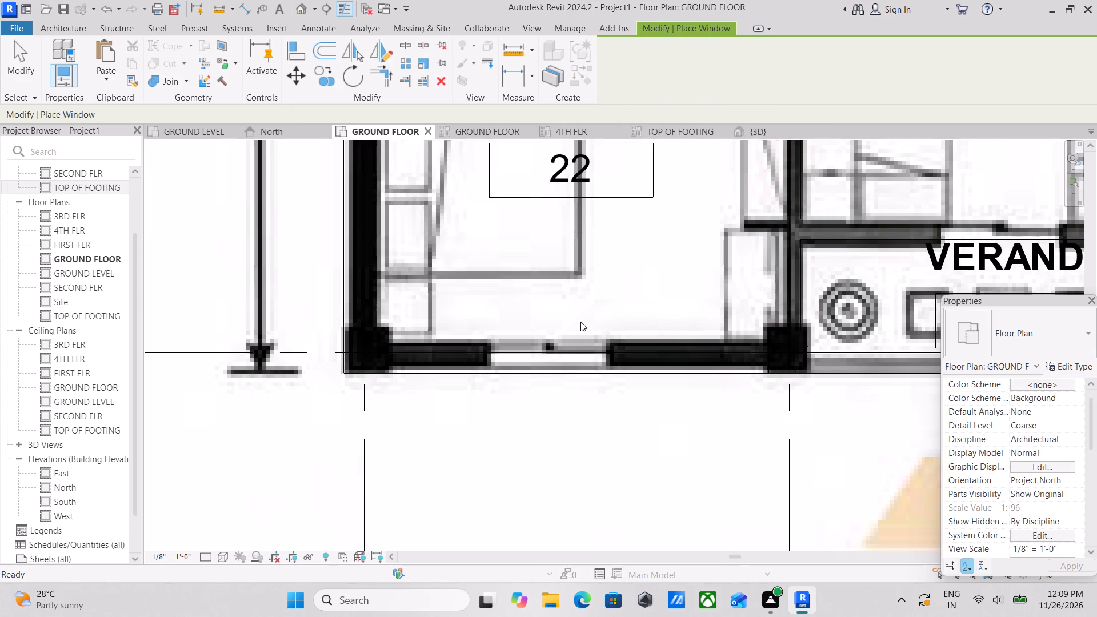
Start window placement with the w2.0001 family and duplicate its w2 type as 4' X 4' WINDOW.
text(WN)
scroll(616, 395, up, 2)
scroll(616, 395, down, 1)
middle_drag(614, 395, 520, 457)
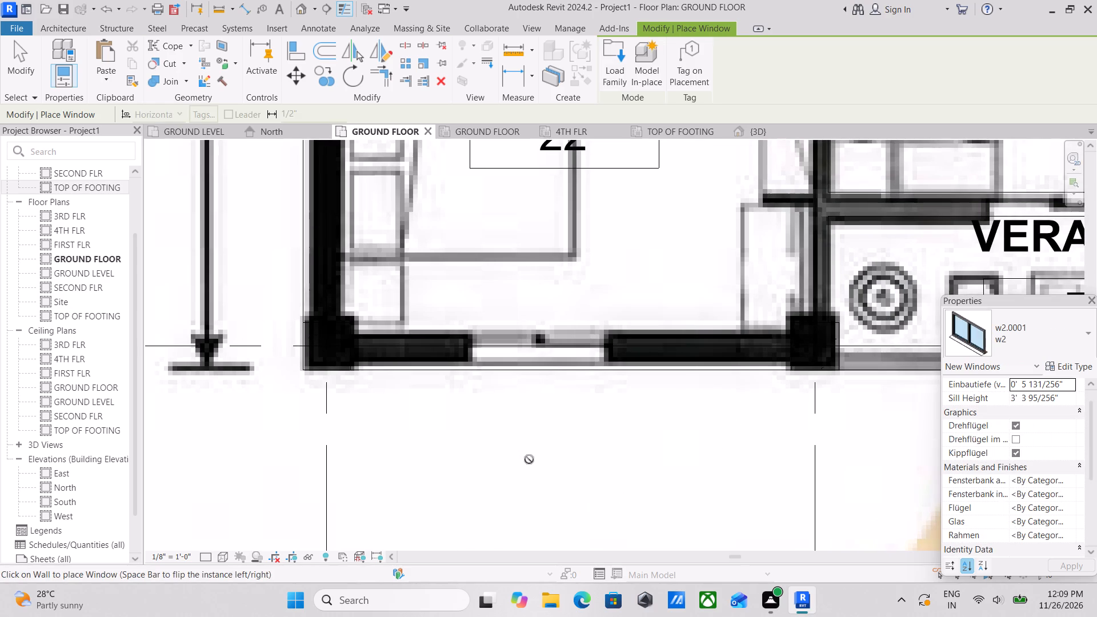
text(WN)
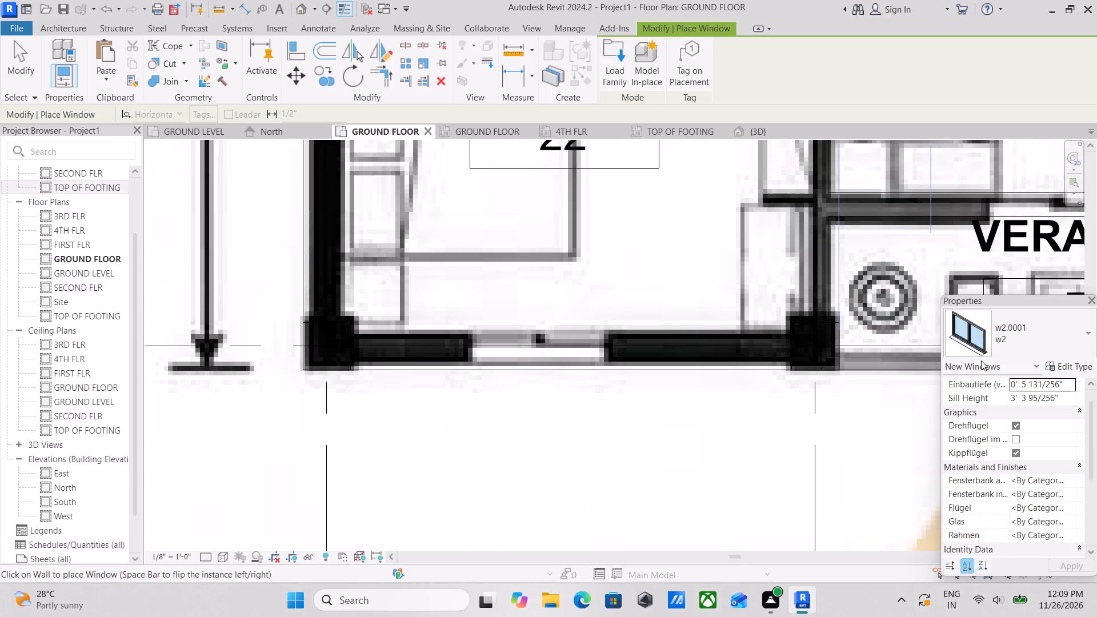
click(1069, 364)
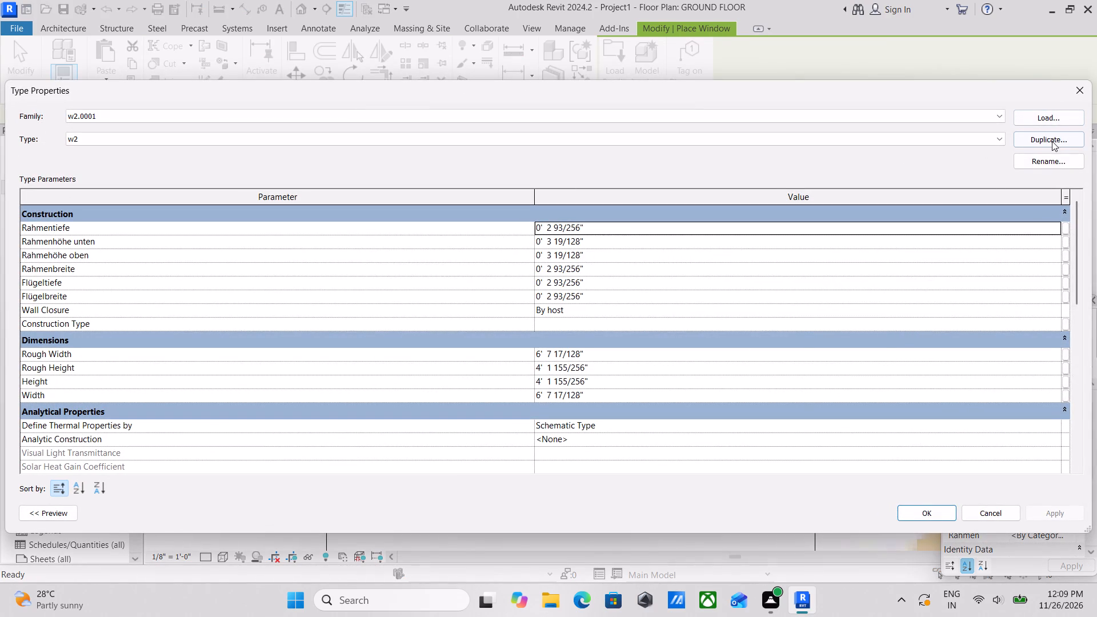
click(1052, 141)
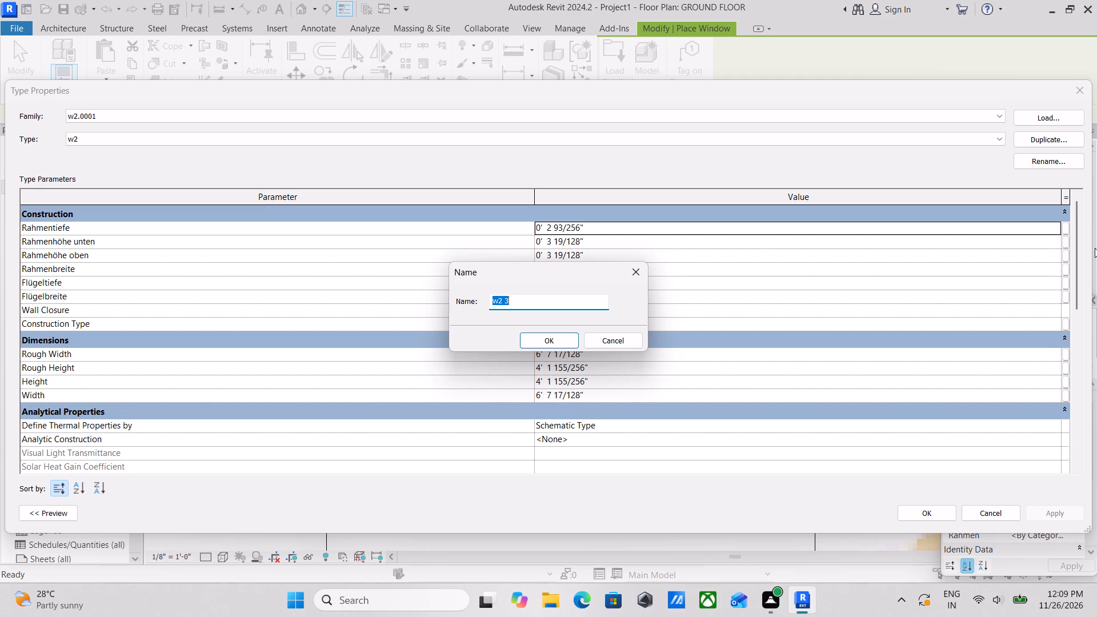
text(4')
key(space)
text(X 4')
key(space)
text(WINDOW)
key(space)
click(546, 344)
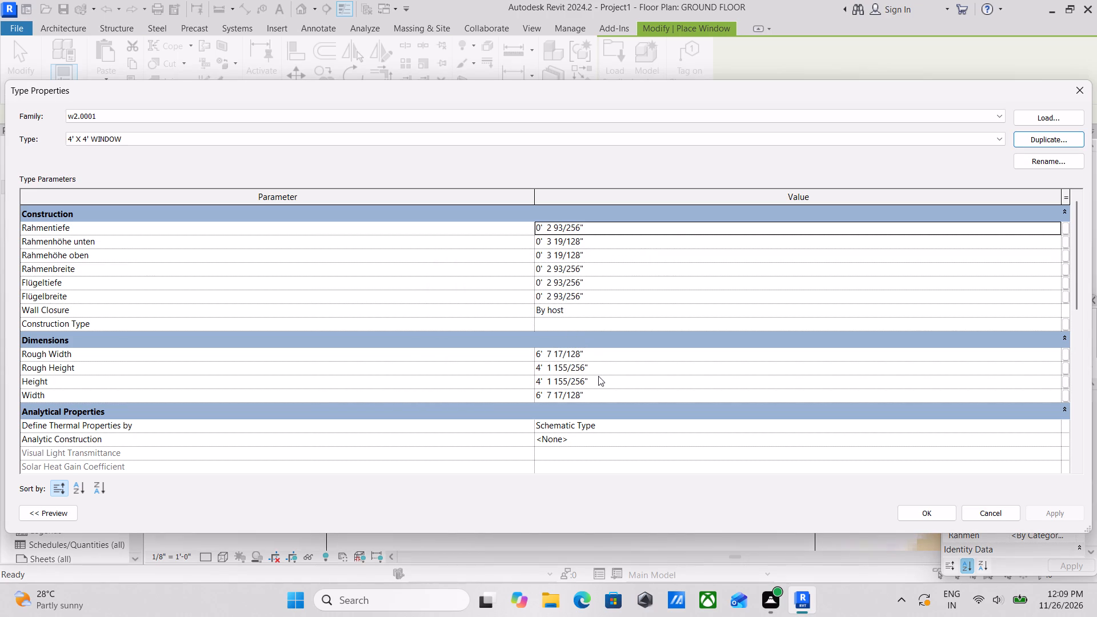
Set the 4' X 4' WINDOW type's Rough Width and Rough Height to 4' each and apply the changes.
click(619, 348)
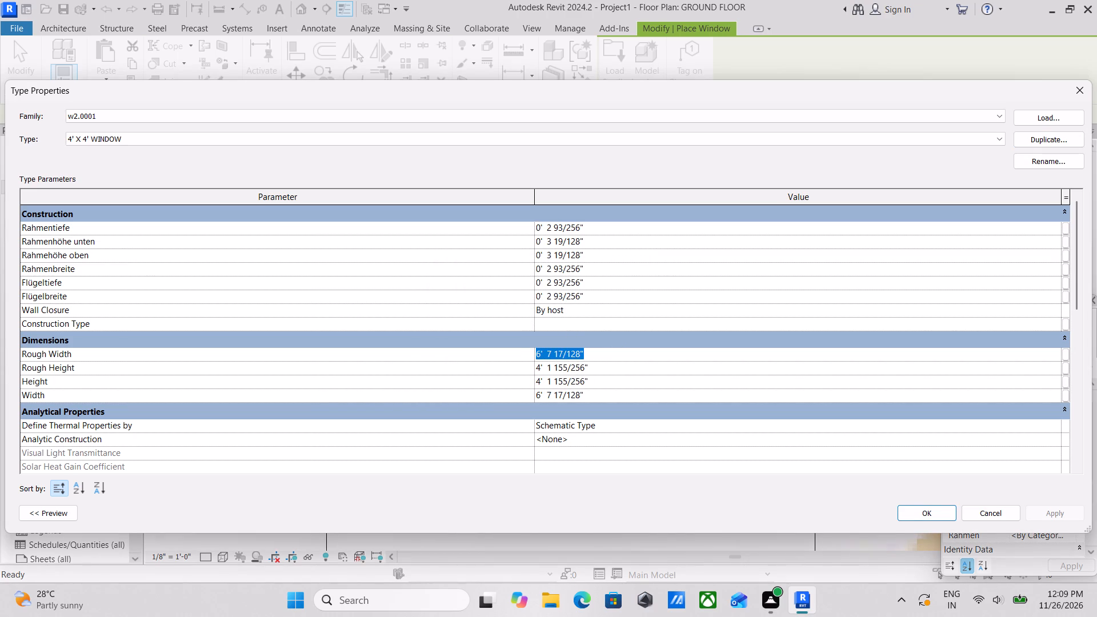
text(4')
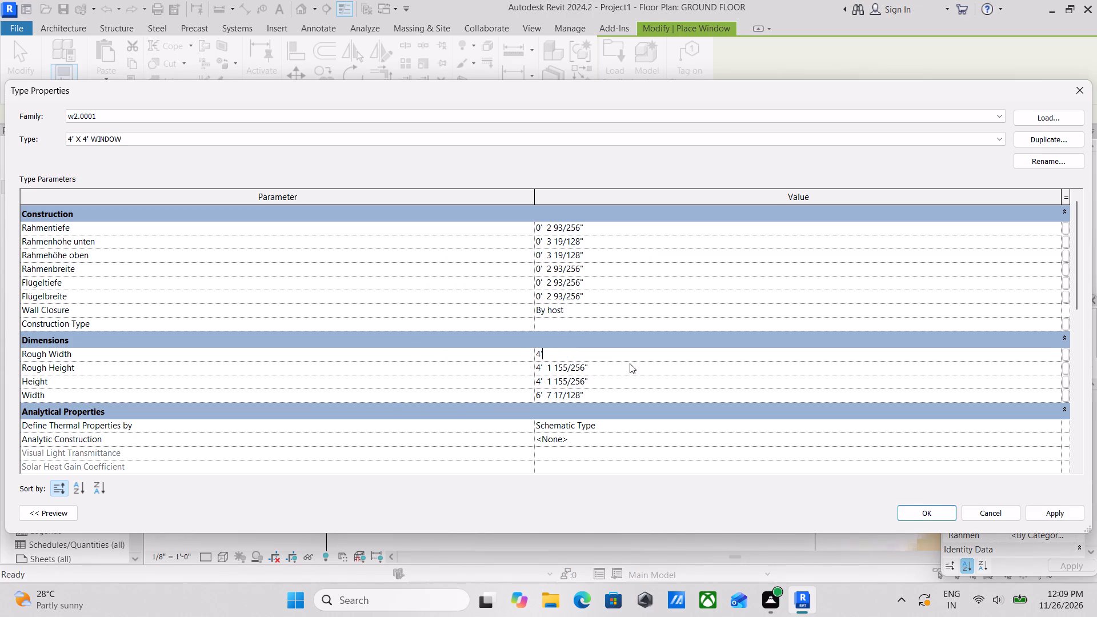
click(630, 363)
text(4')
click(1046, 511)
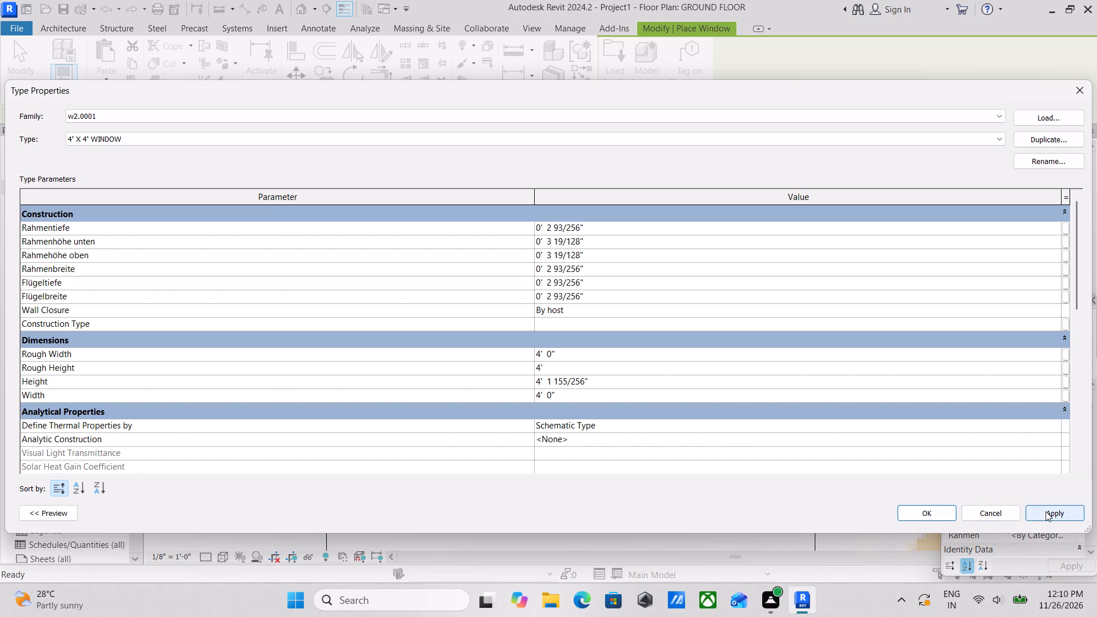
click(920, 513)
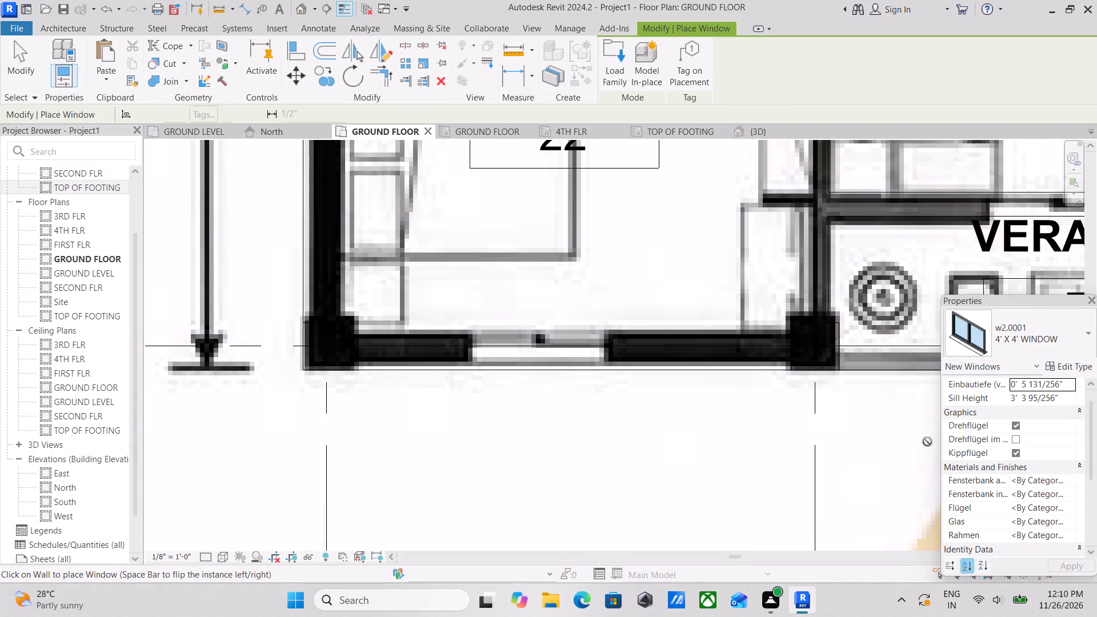
Place a 4' X 4' WINDOW at the opening in BED ROOM 2's south wall, centred about 5'-11" from its west end.
scroll(537, 341, up, 3)
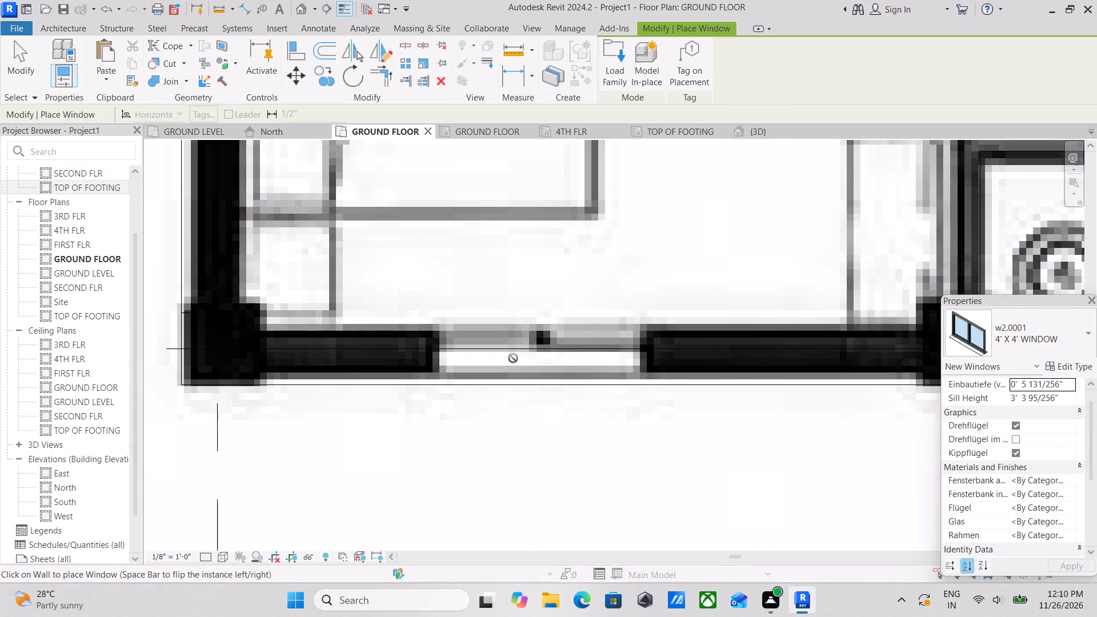
scroll(515, 363, up, 3)
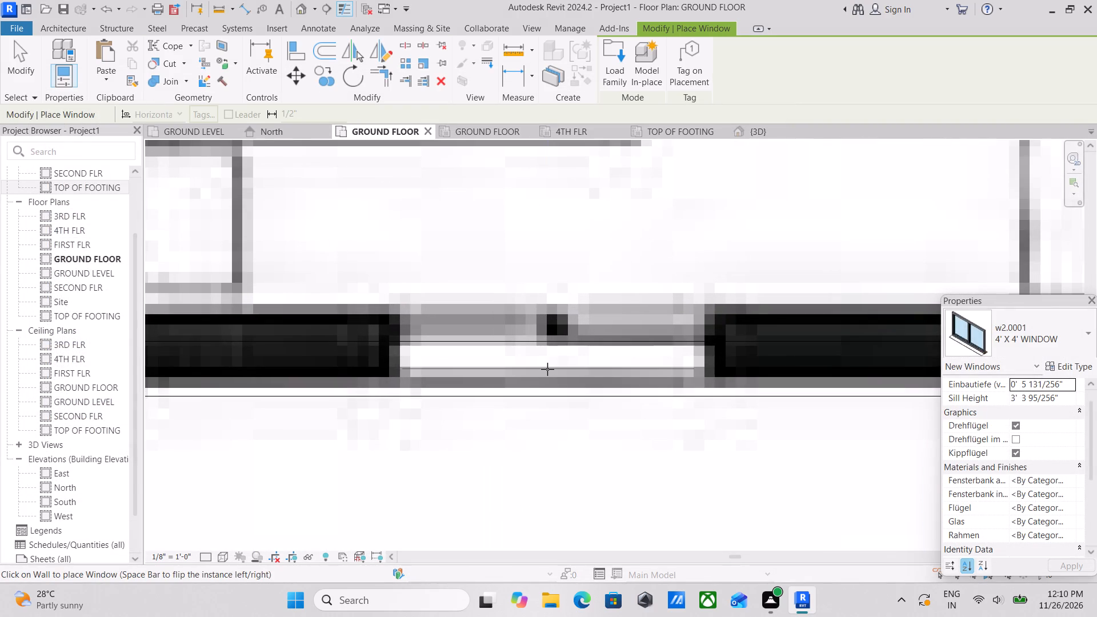
click(547, 369)
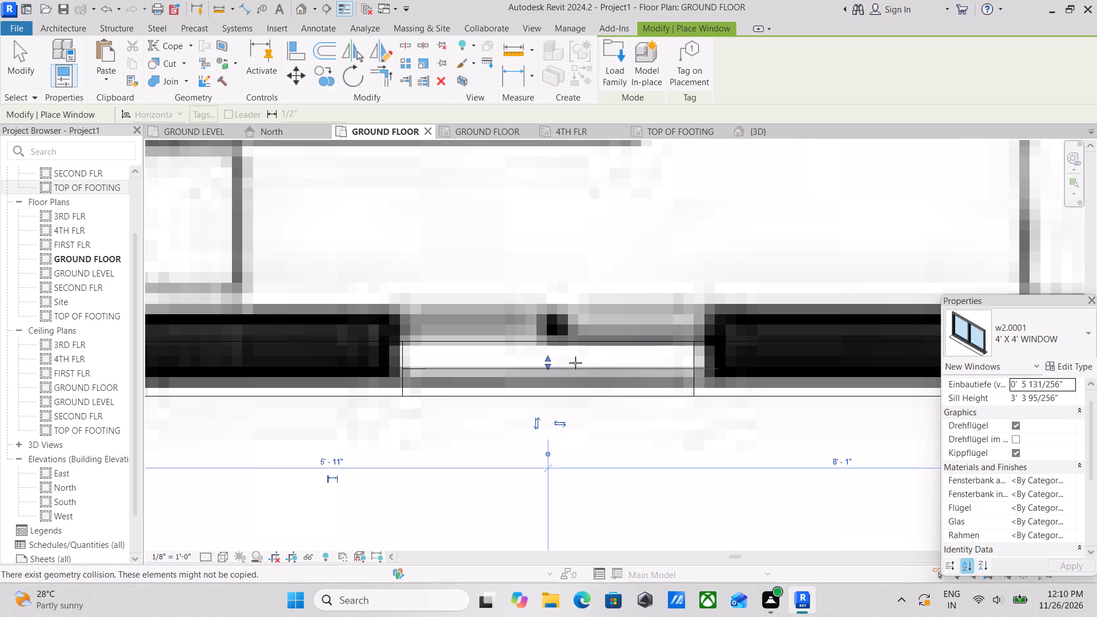
key(Escape)
Place a 4' X 4' WINDOW at the opening in the DINING ROOM's south wall, centred about 10'-5" from its west end.
scroll(632, 285, down, 2)
middle_drag(626, 288, 471, 266)
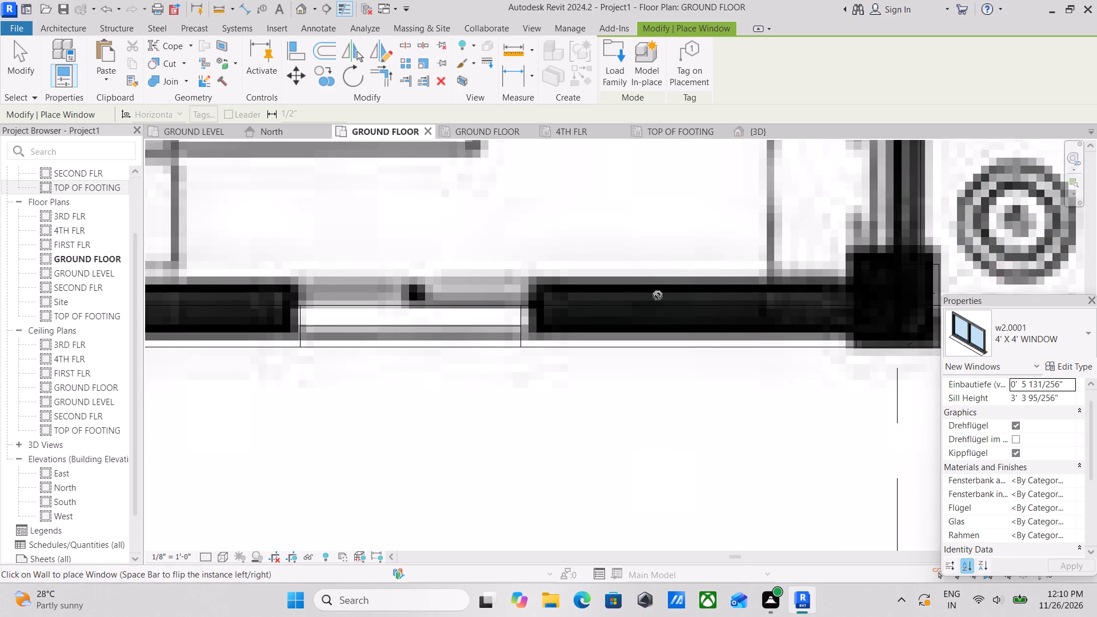
middle_drag(651, 295, 459, 302)
scroll(514, 299, down, 1)
scroll(672, 311, down, 1)
middle_drag(664, 312, 512, 313)
scroll(723, 315, down, 7)
middle_drag(774, 312, 505, 319)
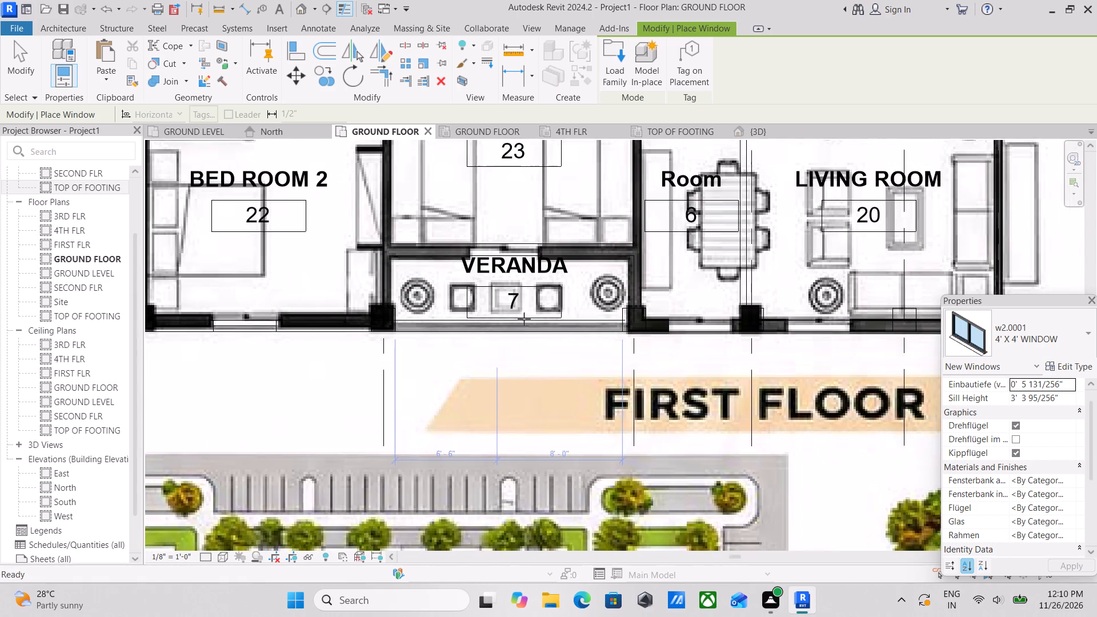
middle_drag(668, 314, 500, 330)
scroll(525, 335, up, 3)
scroll(530, 352, down, 6)
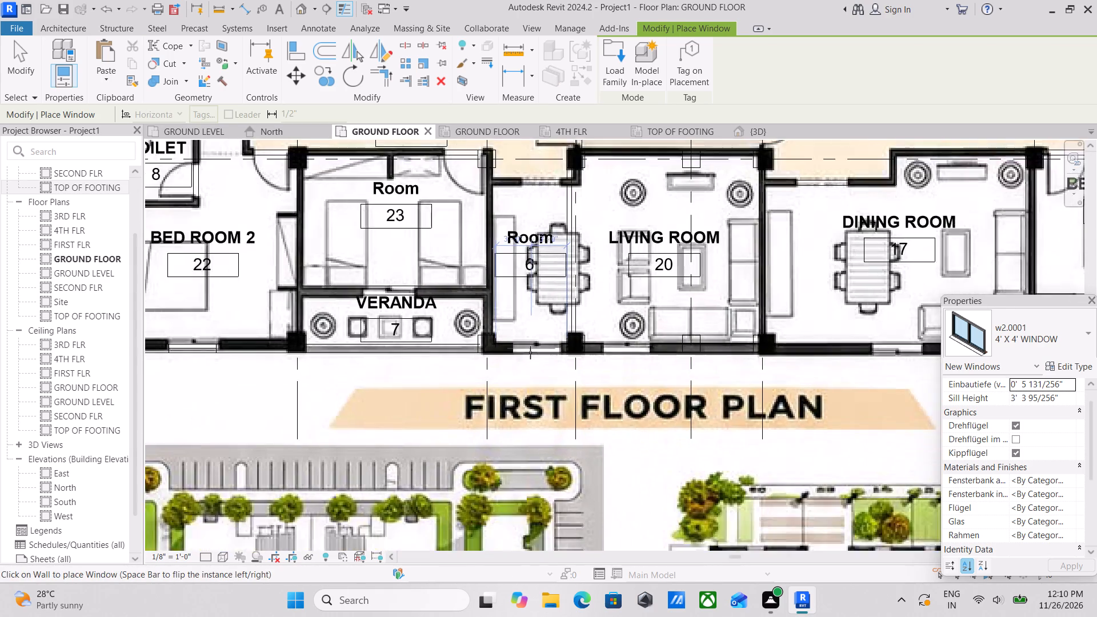
scroll(530, 352, down, 7)
middle_drag(531, 347, 526, 293)
scroll(526, 301, up, 1)
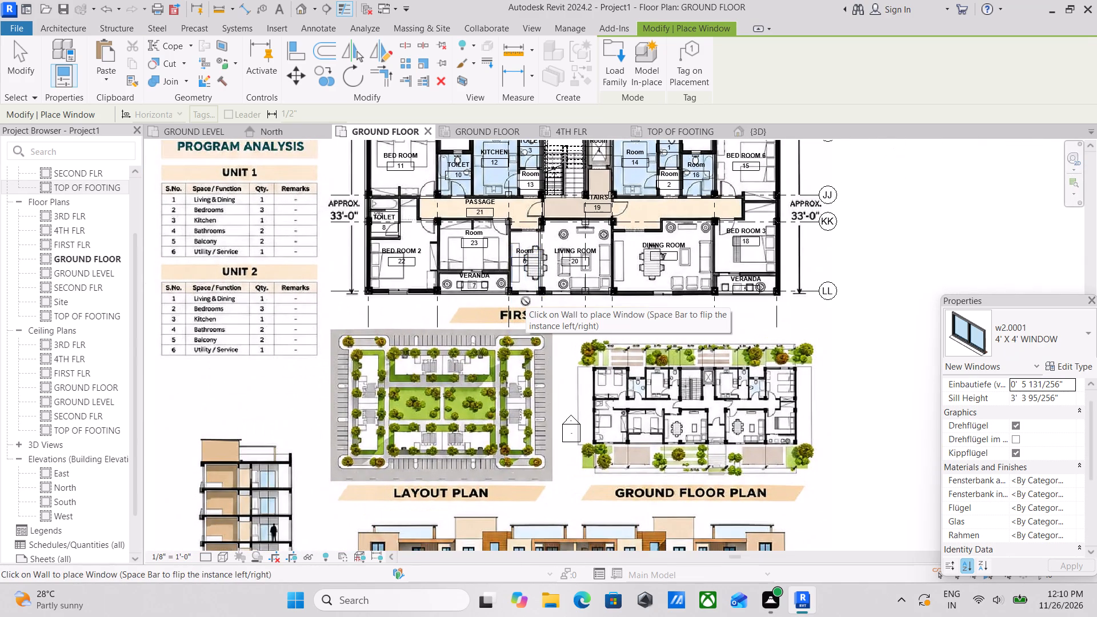
scroll(530, 311, up, 3)
middle_drag(758, 297, 568, 328)
scroll(568, 328, down, 1)
middle_drag(568, 328, 584, 302)
scroll(555, 286, up, 11)
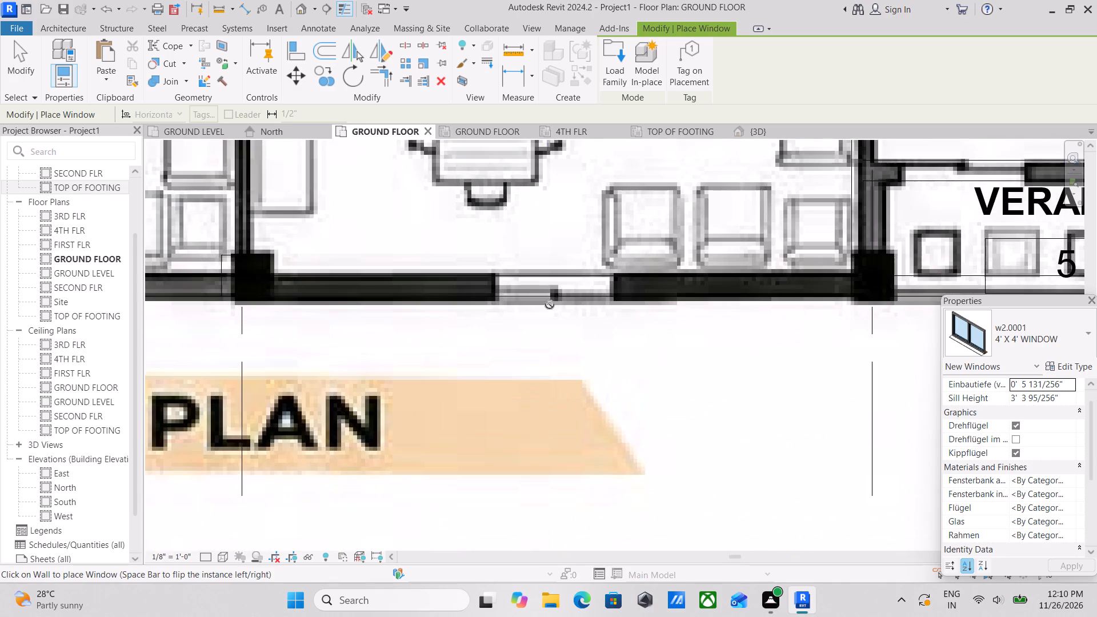
click(547, 294)
scroll(554, 296, down, 4)
middle_drag(446, 313, 596, 312)
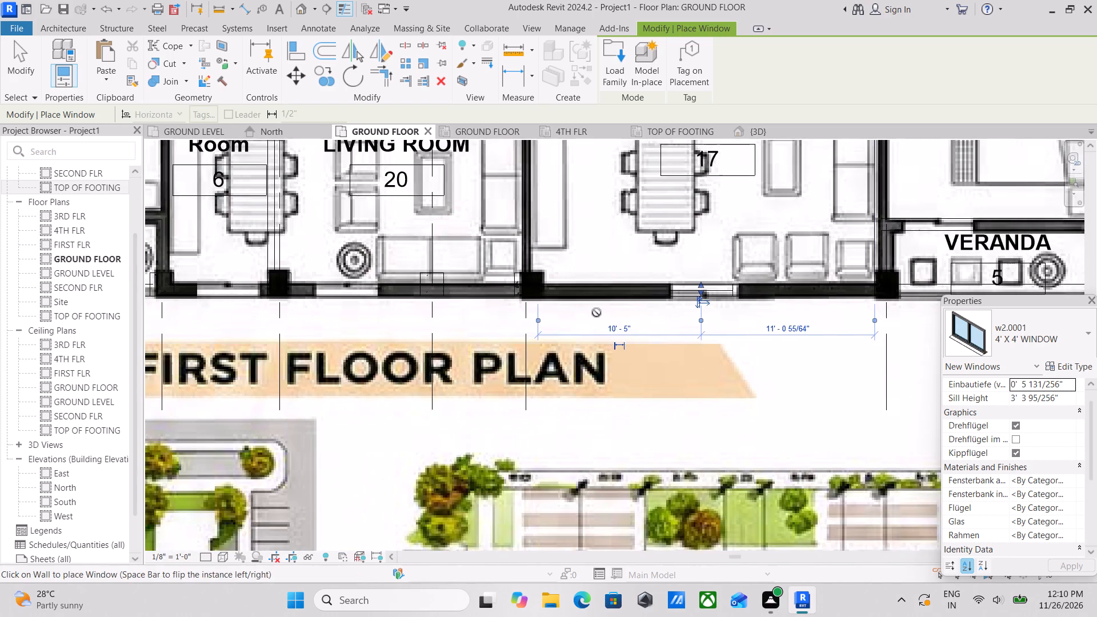
Place a 4' X 4' WINDOW at the opening in the LIVING ROOM's south wall, centred about 3'-6" from its west end.
scroll(550, 311, down, 2)
middle_drag(550, 311, 635, 342)
scroll(619, 342, down, 3)
middle_drag(619, 342, 630, 238)
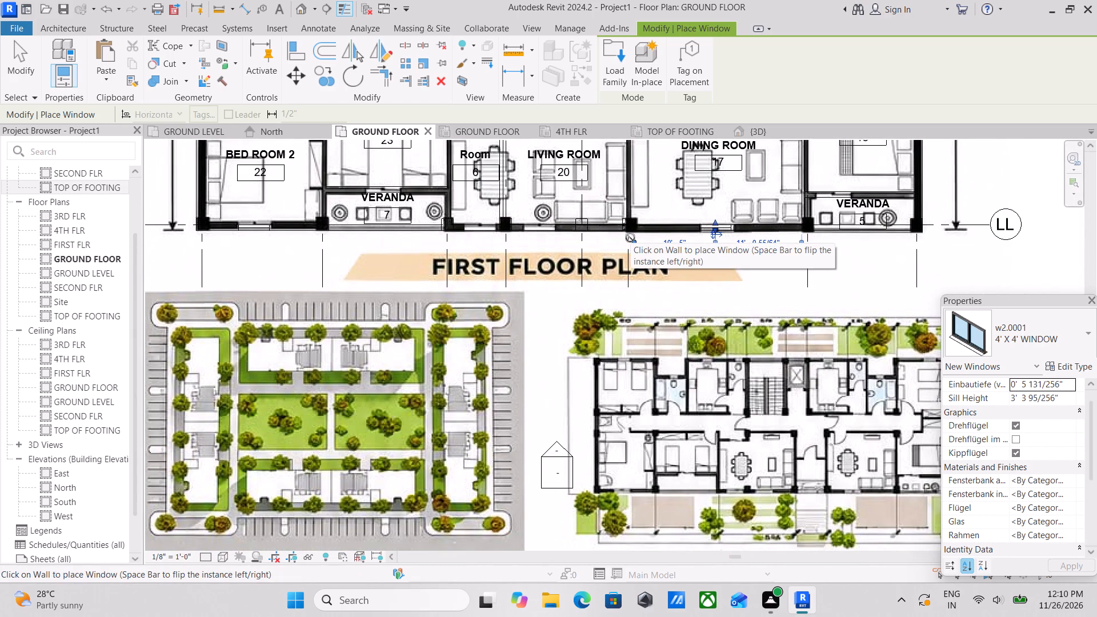
middle_drag(630, 238, 654, 360)
scroll(555, 343, up, 8)
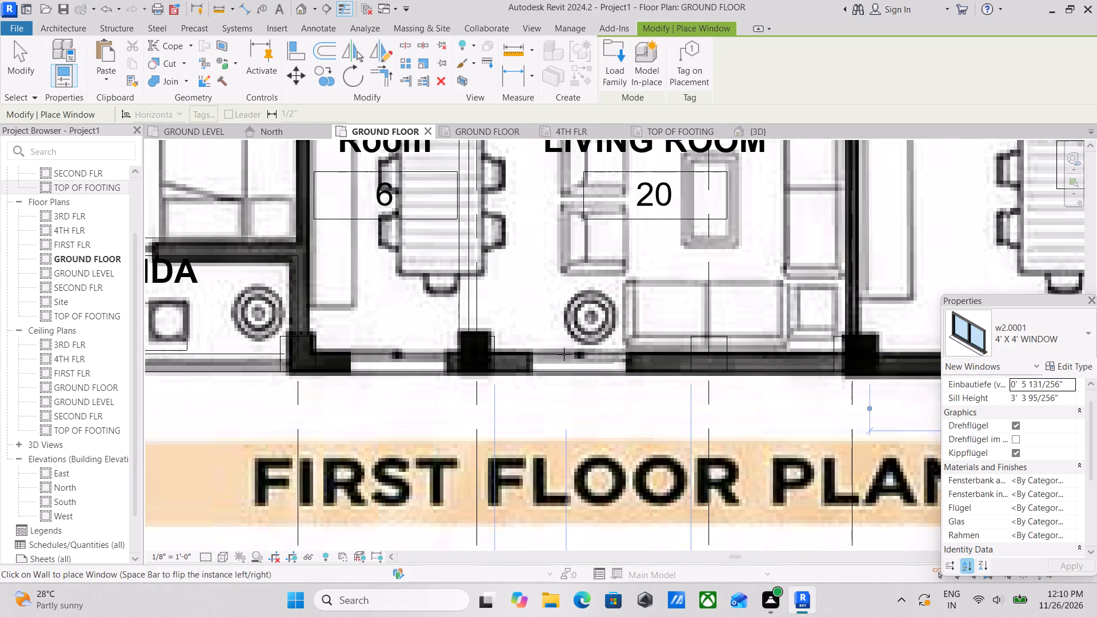
click(575, 358)
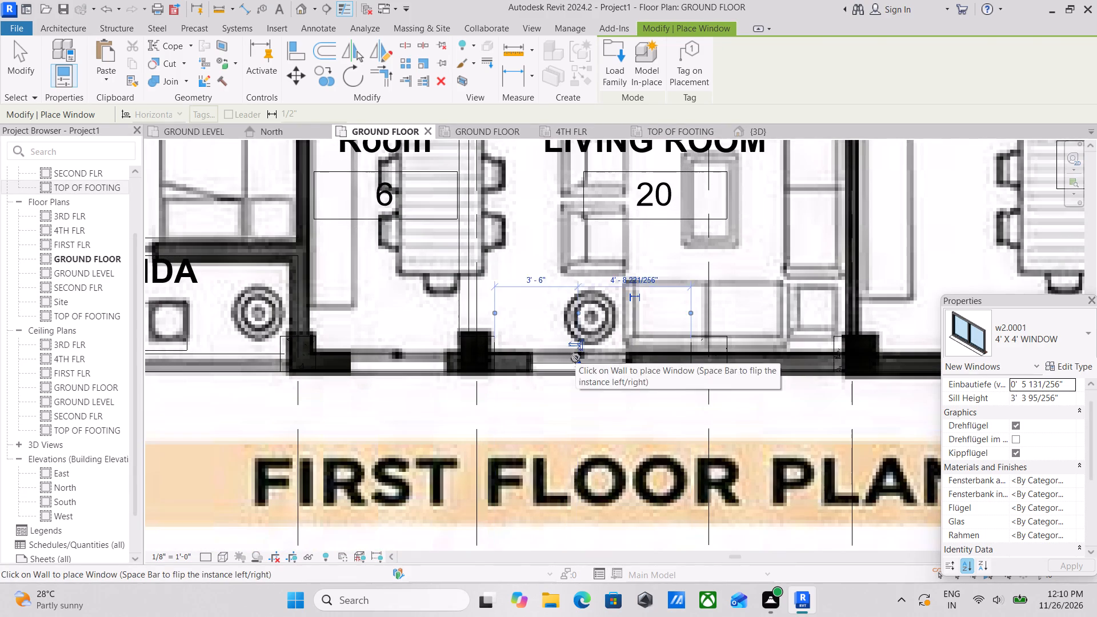
Place a 4' X 4' WINDOW at the opening in BED ROOM 6's north wall, centred about 8'-1" from its west end.
scroll(575, 358, down, 5)
middle_drag(576, 358, 632, 327)
scroll(632, 327, down, 1)
middle_drag(632, 327, 556, 324)
middle_drag(658, 326, 566, 343)
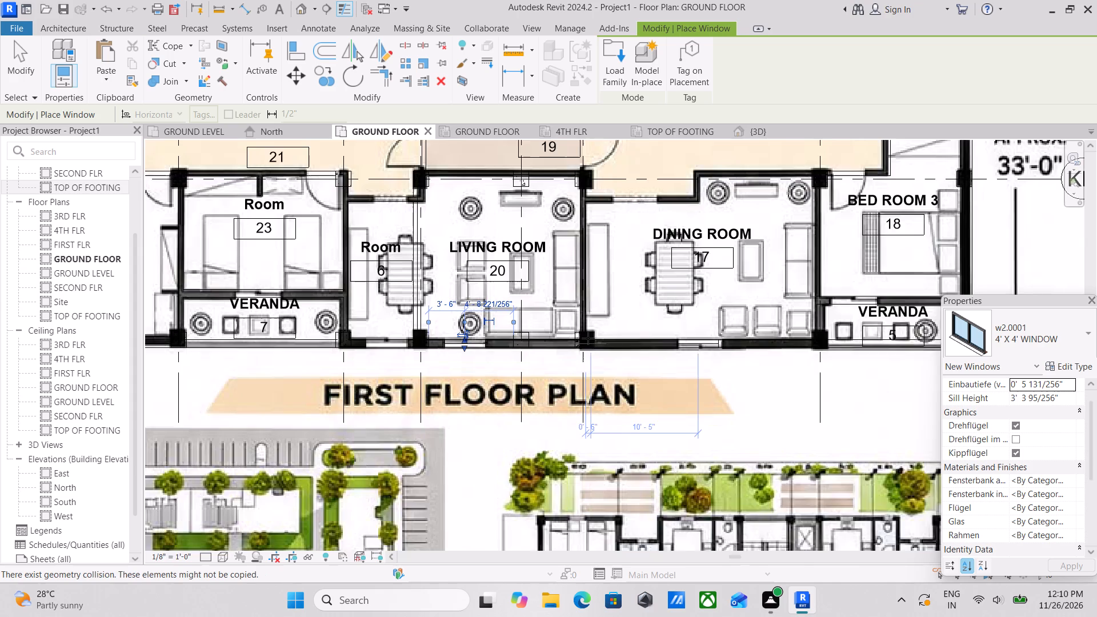
scroll(588, 338, down, 2)
middle_drag(609, 336, 490, 225)
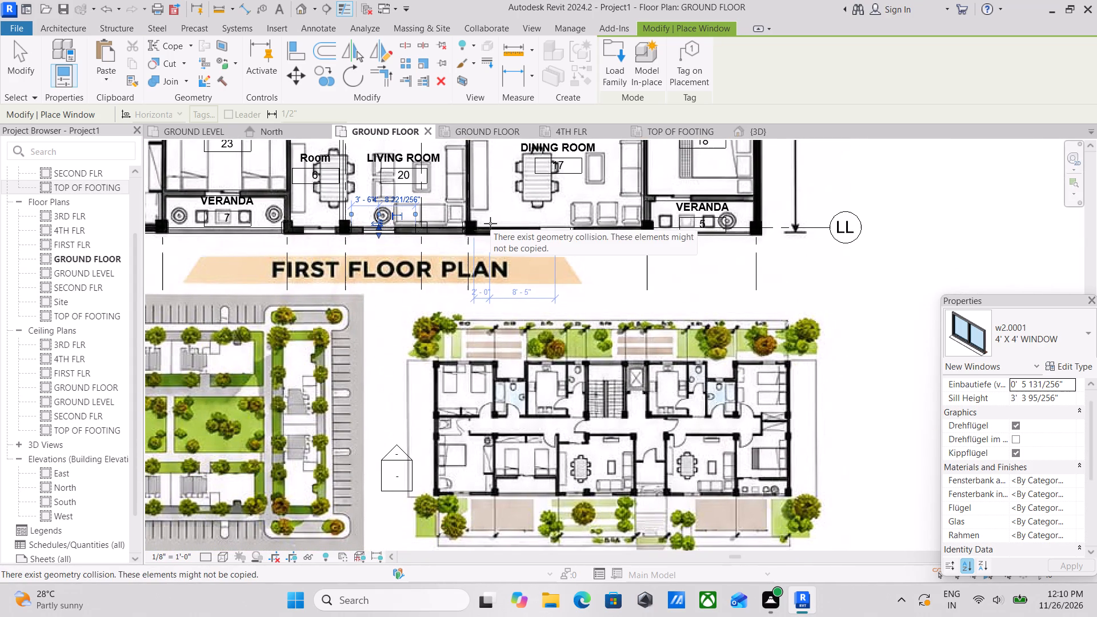
scroll(600, 378, up, 2)
middle_drag(727, 461, 614, 343)
scroll(687, 438, up, 5)
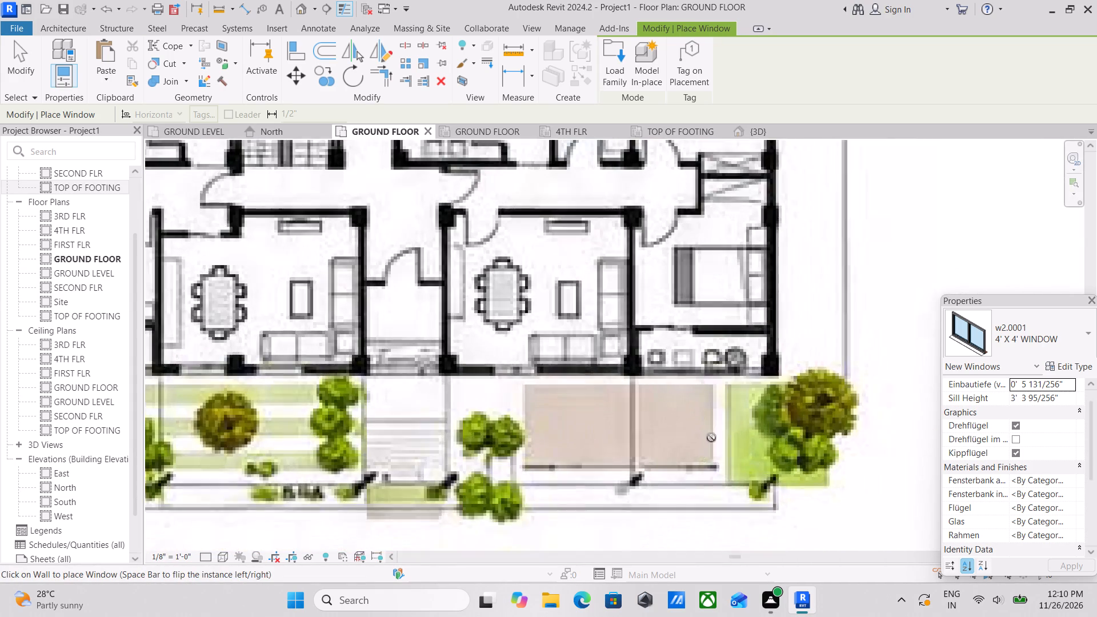
scroll(711, 438, up, 3)
scroll(724, 390, down, 5)
scroll(675, 392, down, 5)
scroll(610, 372, down, 1)
middle_drag(610, 372, 705, 548)
scroll(668, 441, up, 2)
middle_drag(638, 404, 728, 616)
middle_drag(655, 356, 726, 565)
middle_drag(765, 387, 555, 416)
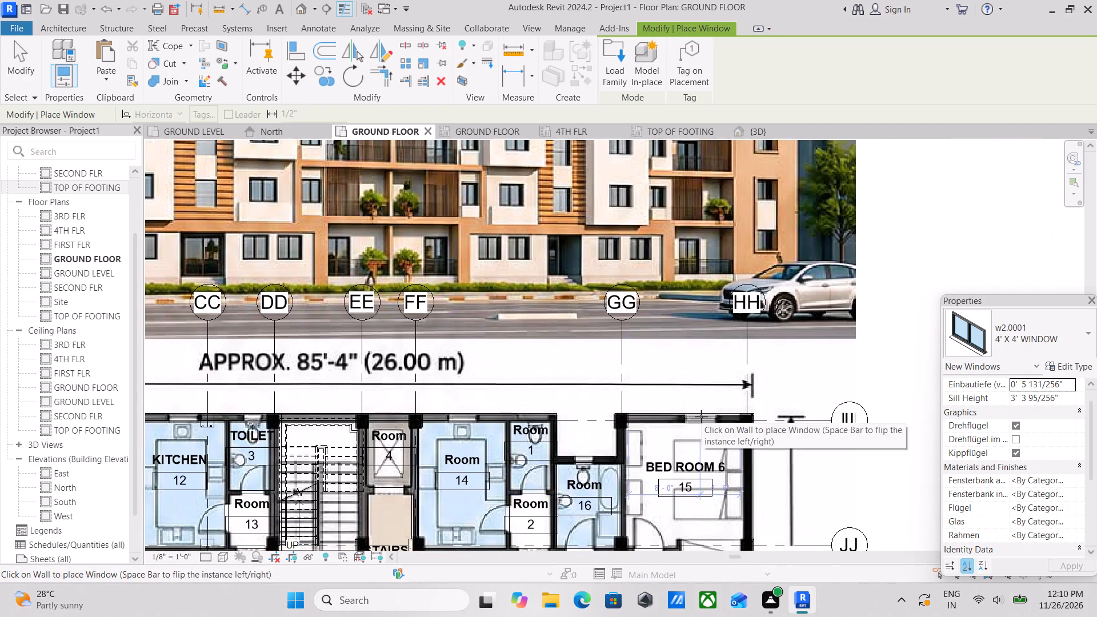
scroll(701, 416, up, 11)
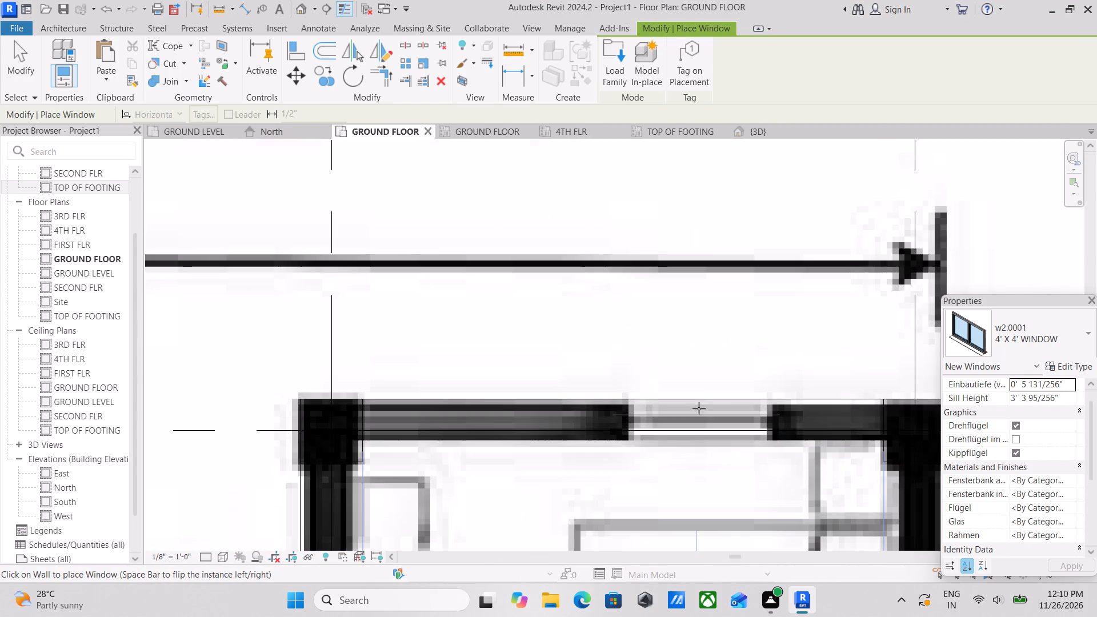
click(700, 411)
Place a 4' X 4' WINDOW at the opening in Room 14's north wall, centred about 4'-9" from its east partition.
scroll(700, 411, down, 4)
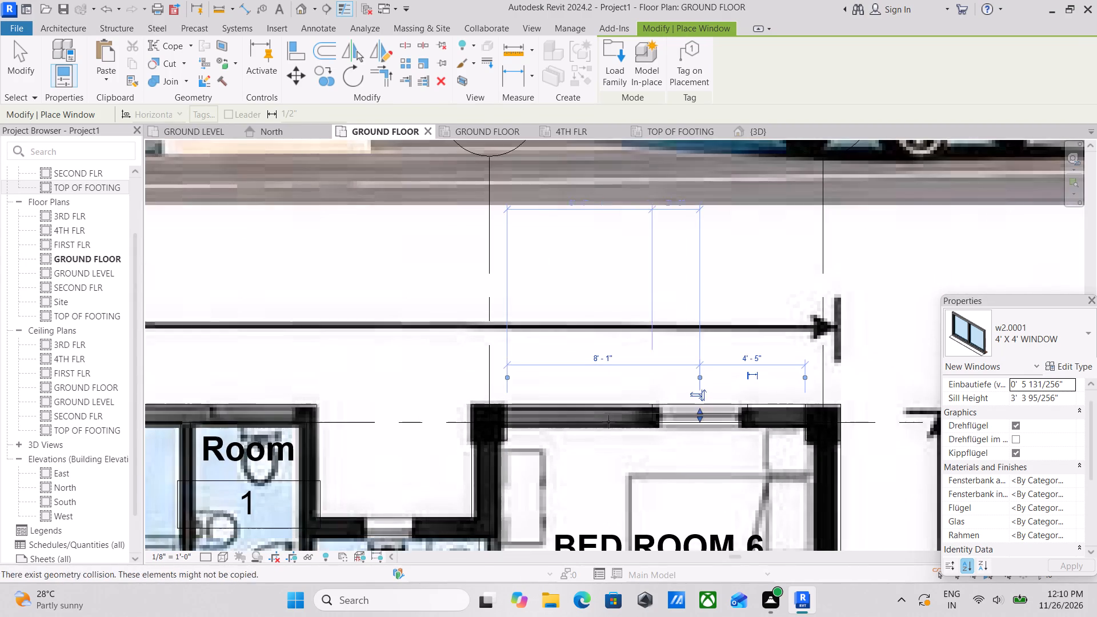
scroll(552, 422, down, 5)
middle_drag(508, 426, 669, 370)
scroll(567, 376, down, 1)
middle_drag(567, 376, 740, 382)
scroll(647, 366, up, 4)
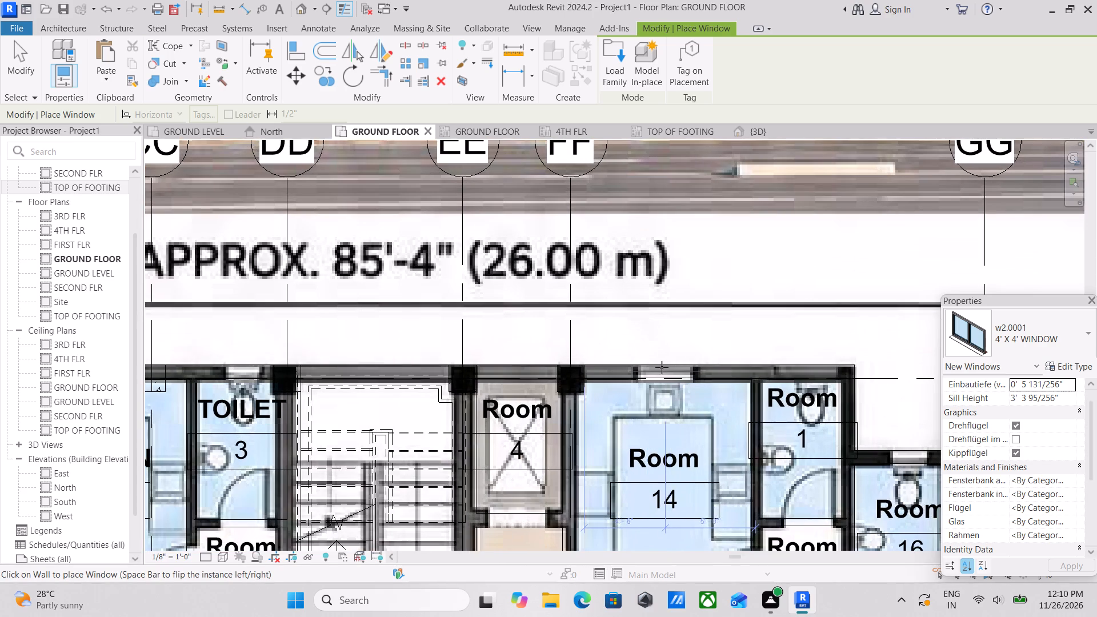
scroll(662, 367, up, 3)
click(668, 375)
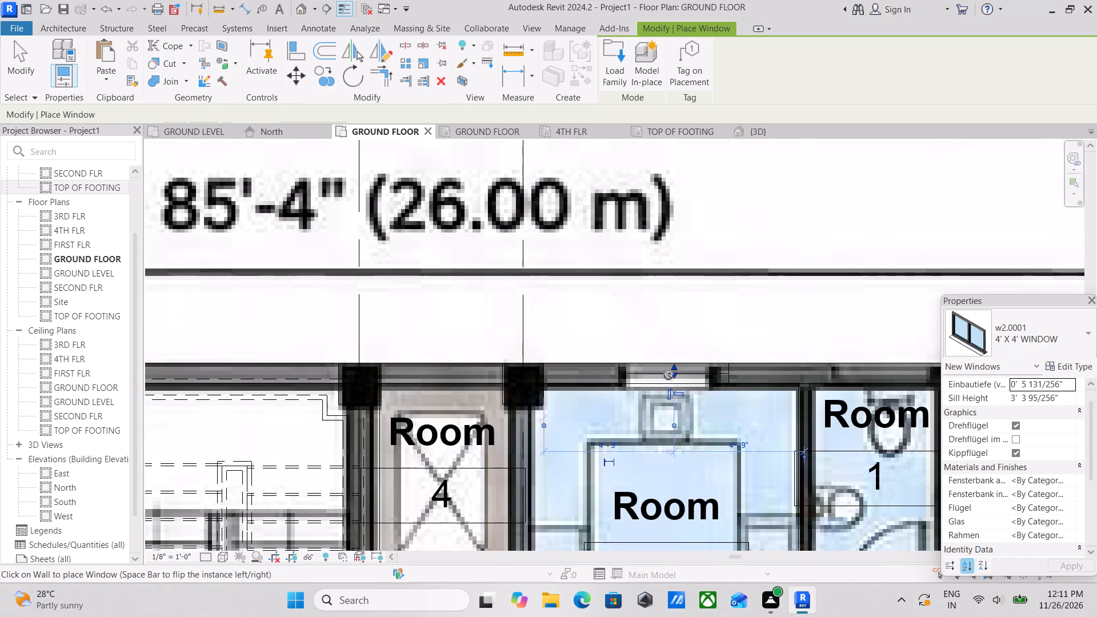
Place a 4' X 4' WINDOW at the opening in the KITCHEN's north wall, centred about 5'-5 1/2" from its west end.
scroll(668, 375, down, 4)
middle_drag(674, 375, 595, 358)
scroll(591, 356, down, 3)
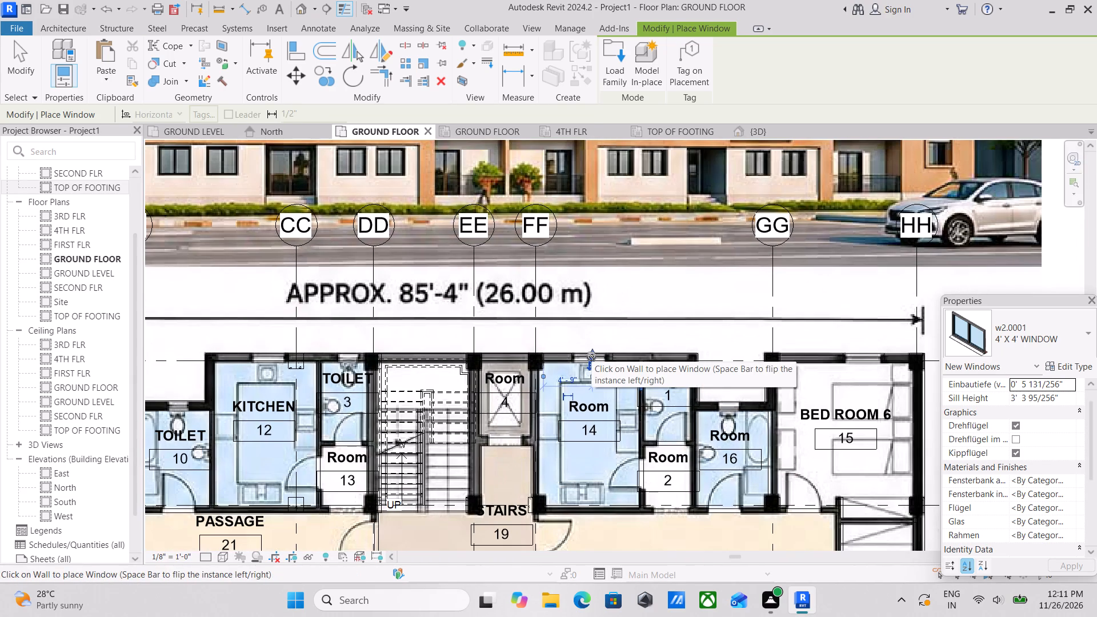
scroll(591, 356, down, 1)
middle_drag(591, 356, 731, 362)
scroll(459, 378, up, 3)
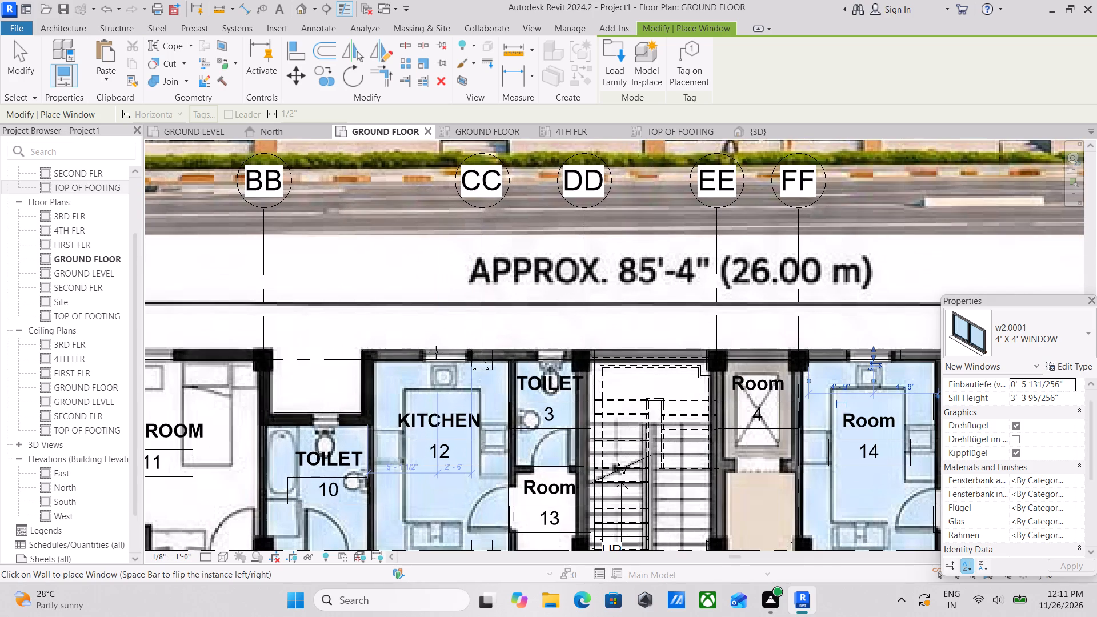
scroll(440, 352, up, 6)
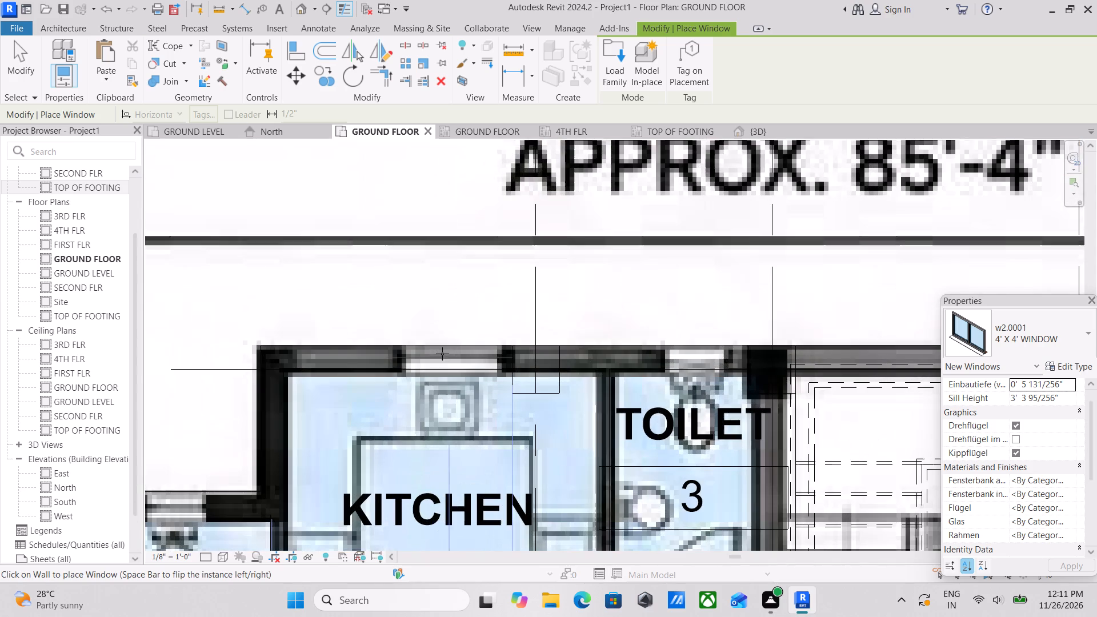
click(444, 357)
Place a 4' X 4' WINDOW at the opening in BED ROOM 11's north wall, centred about 6'-0" from its west end.
scroll(444, 357, down, 4)
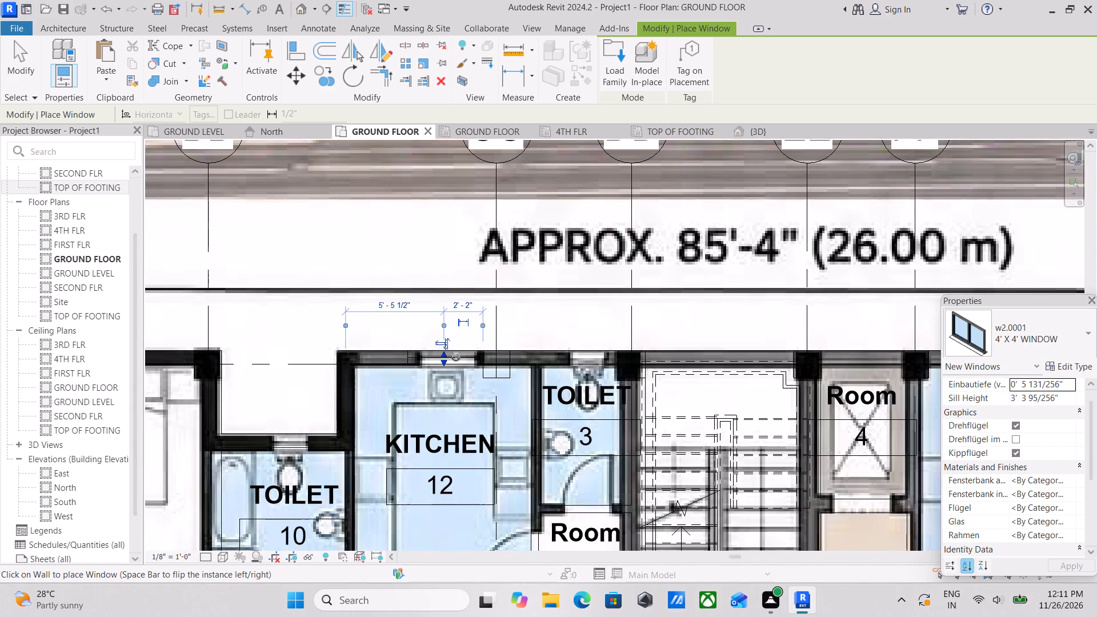
scroll(461, 357, down, 1)
middle_drag(460, 362, 639, 340)
middle_drag(534, 348, 718, 347)
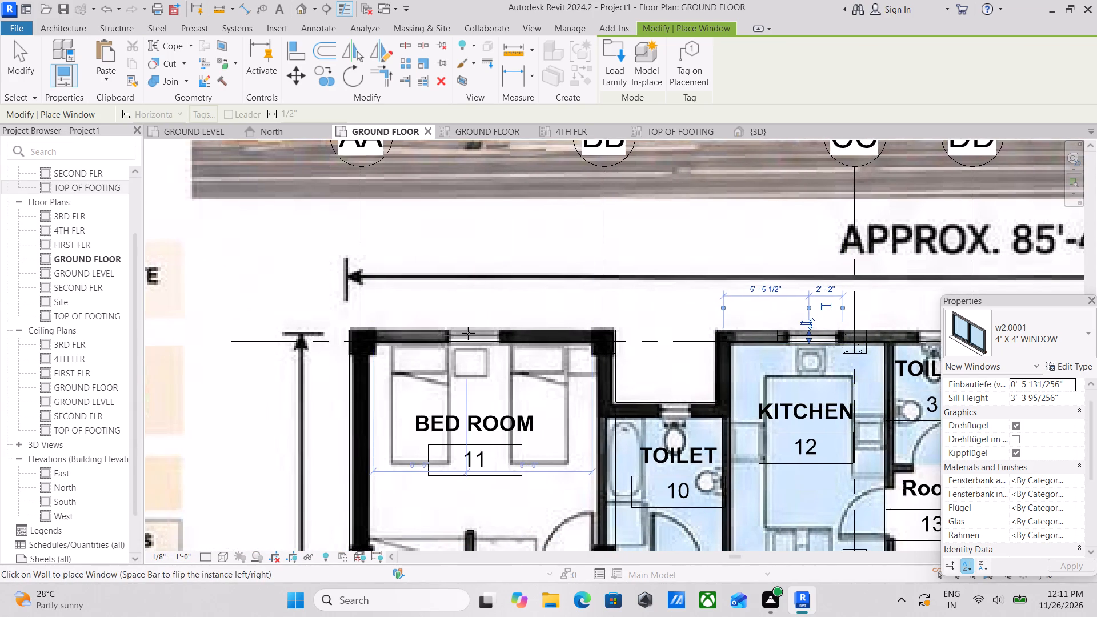
scroll(467, 333, up, 3)
click(471, 333)
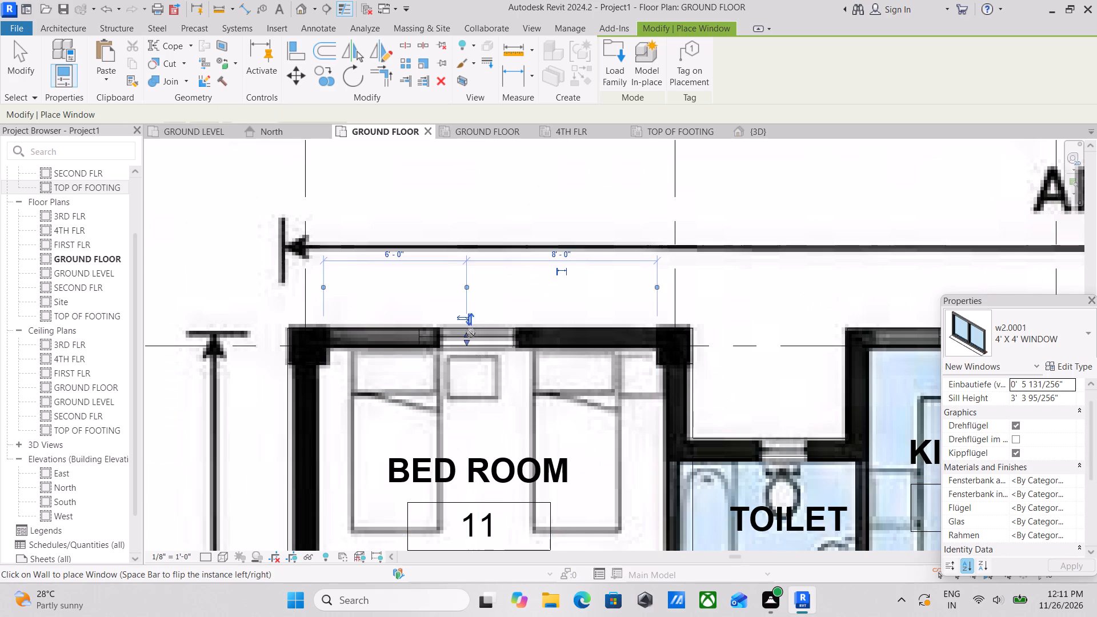
Examine the exterior walls and the toilet and kitchen areas of the plan for window openings still without a window.
scroll(471, 333, down, 4)
middle_drag(558, 334, 444, 331)
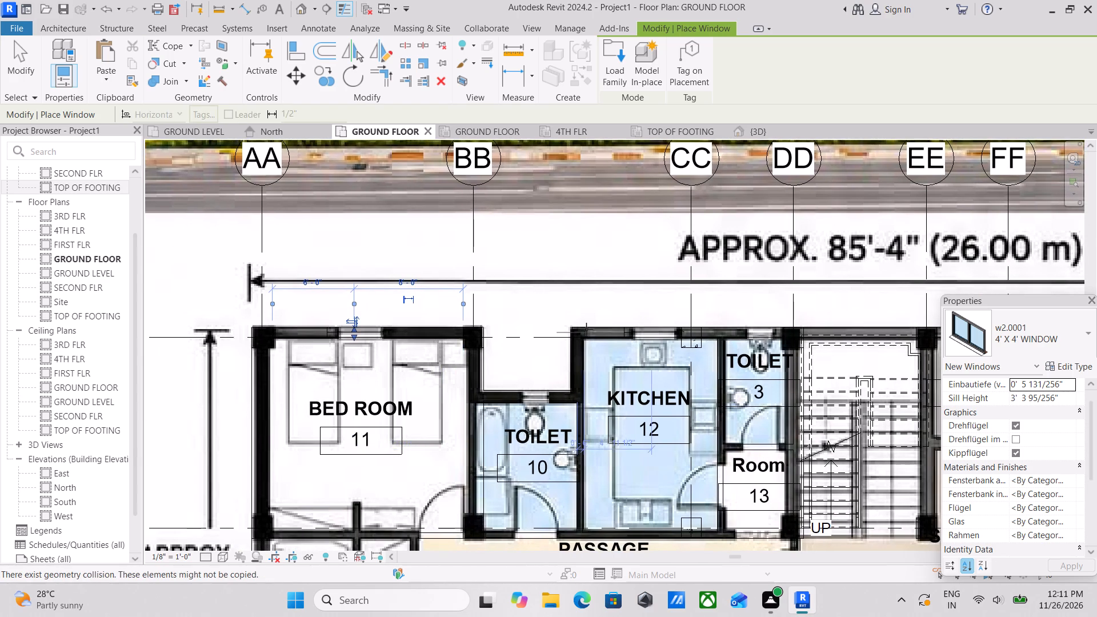
middle_drag(586, 329, 445, 328)
middle_drag(604, 329, 440, 327)
middle_drag(607, 331, 440, 332)
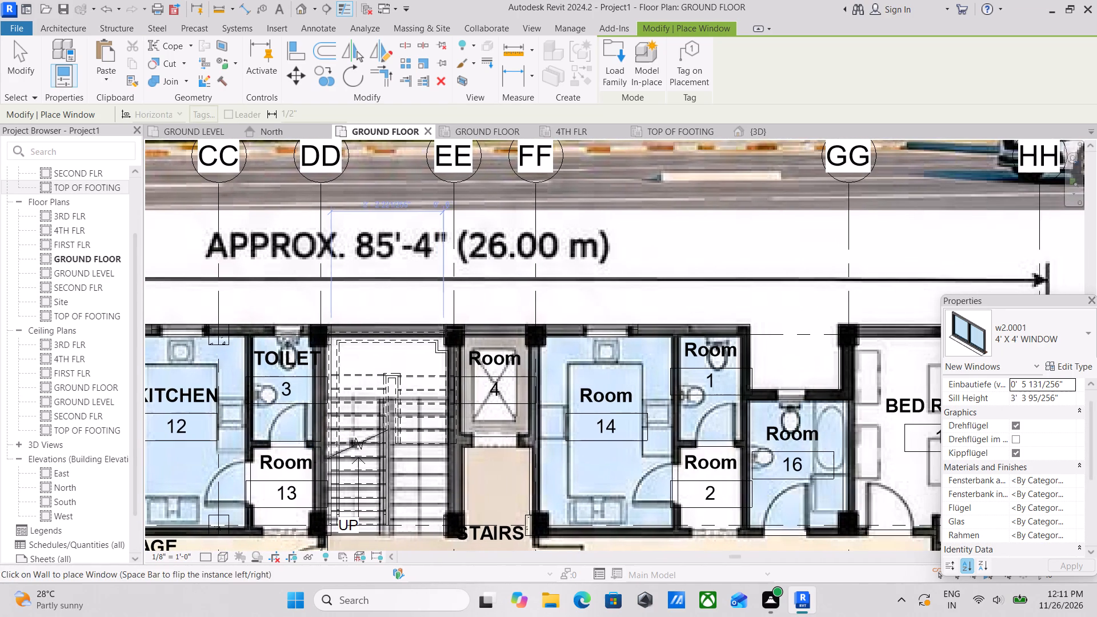
middle_drag(551, 318, 388, 324)
middle_drag(571, 324, 465, 311)
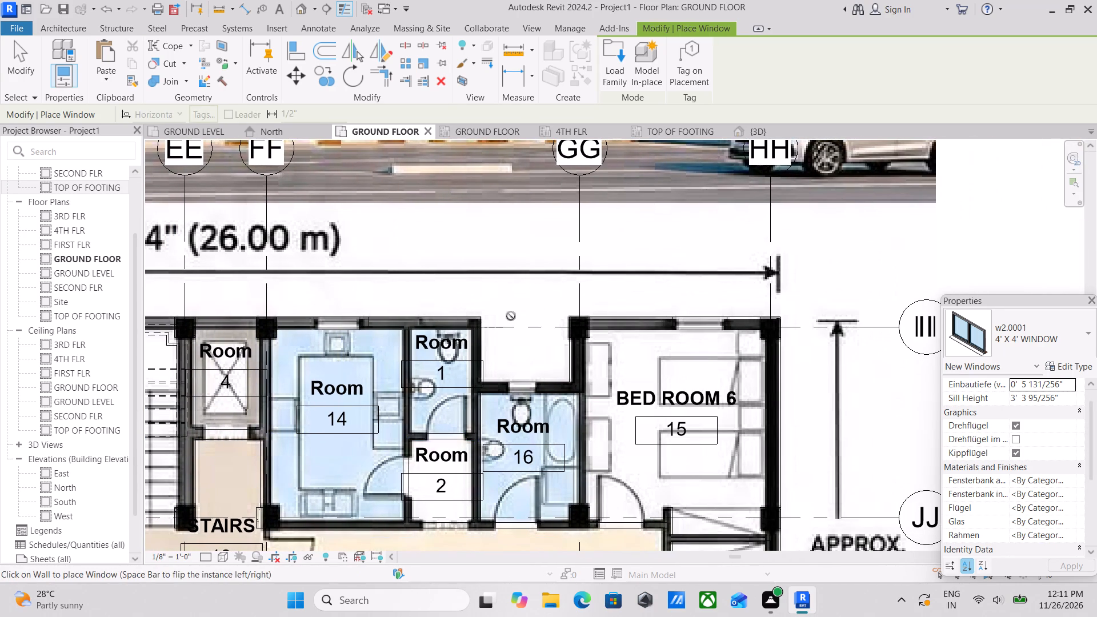
scroll(543, 327, down, 1)
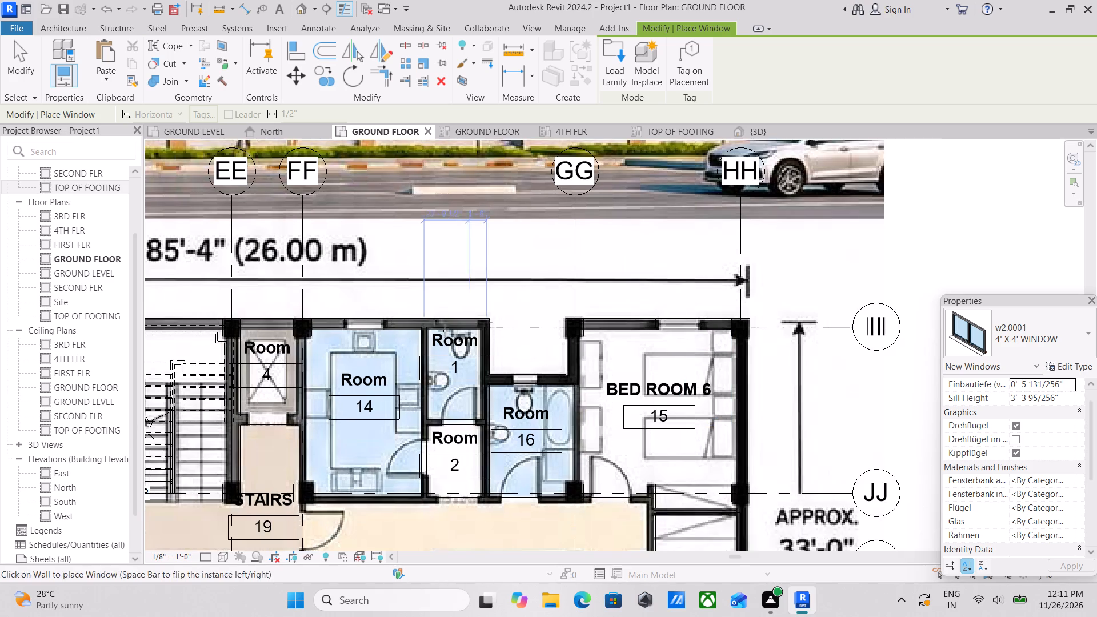
middle_drag(443, 330, 555, 328)
scroll(482, 311, down, 3)
middle_drag(485, 332, 485, 258)
middle_drag(605, 402, 587, 324)
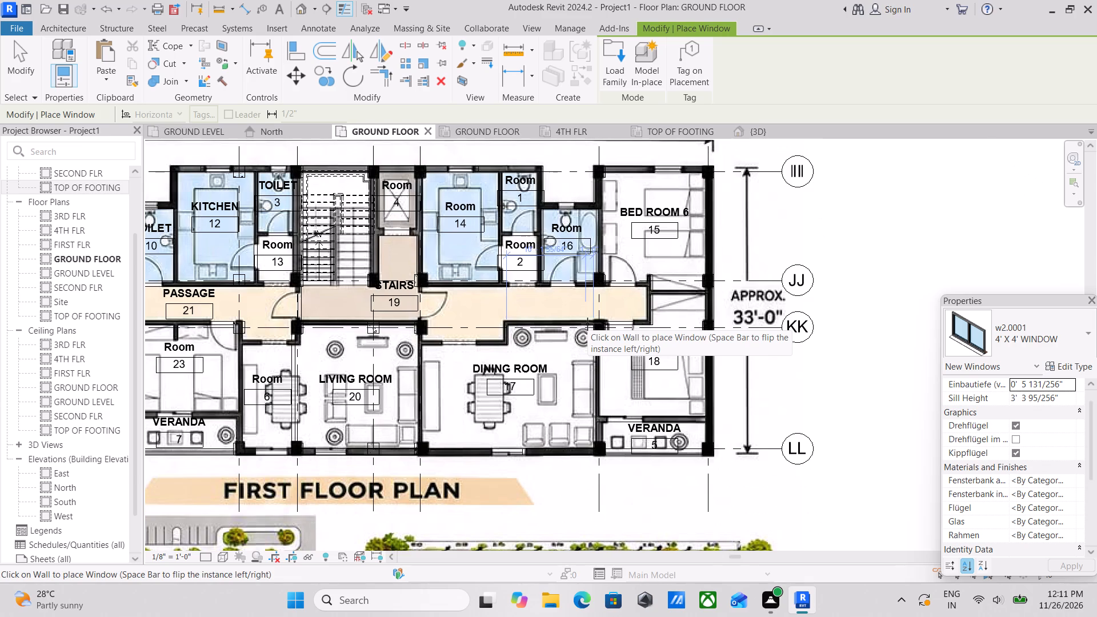
middle_drag(514, 352, 715, 392)
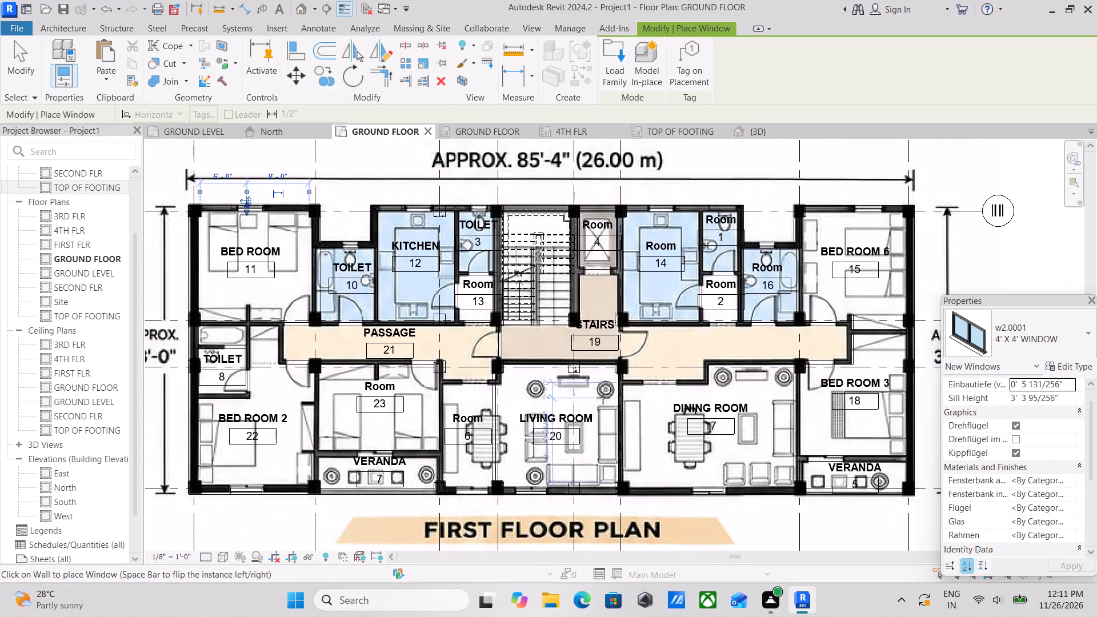
middle_drag(490, 384, 619, 348)
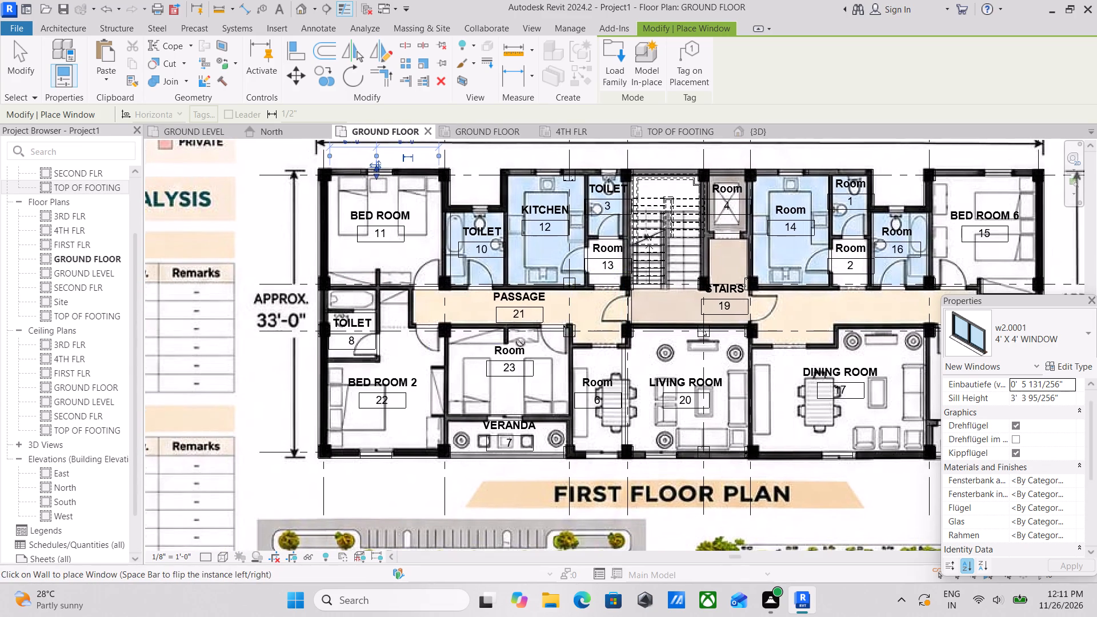
scroll(447, 338, up, 2)
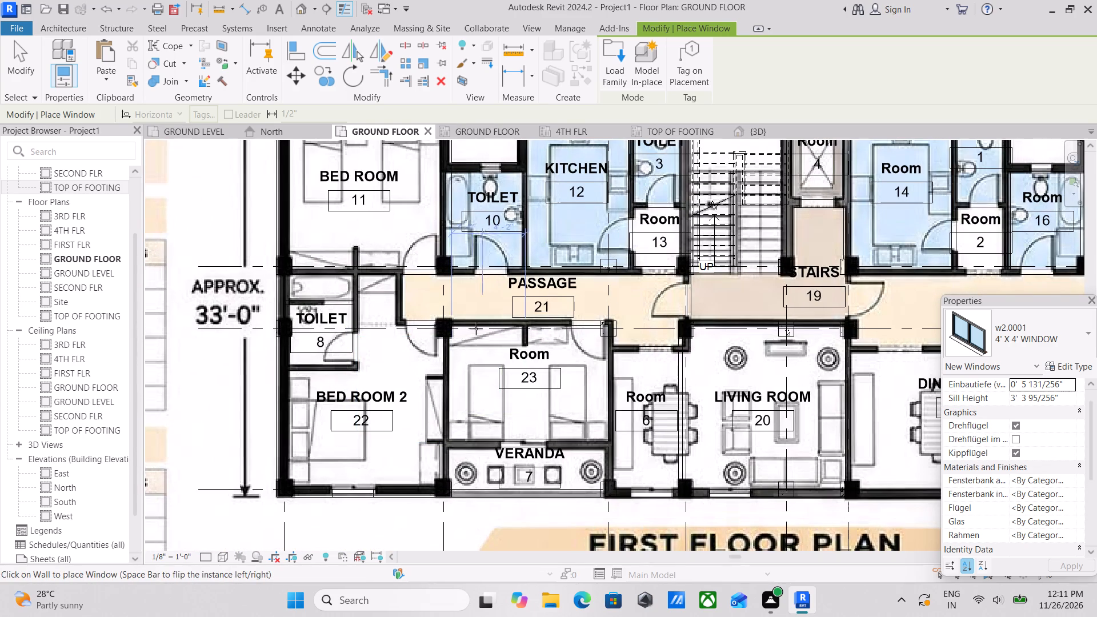
middle_drag(424, 337, 556, 295)
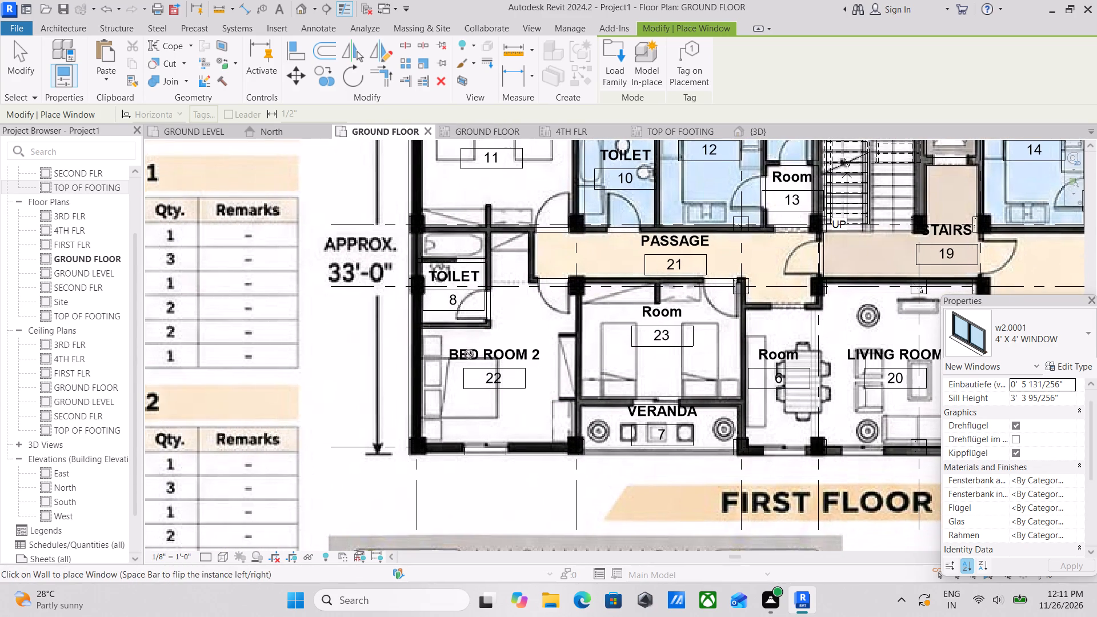
middle_drag(472, 340, 485, 442)
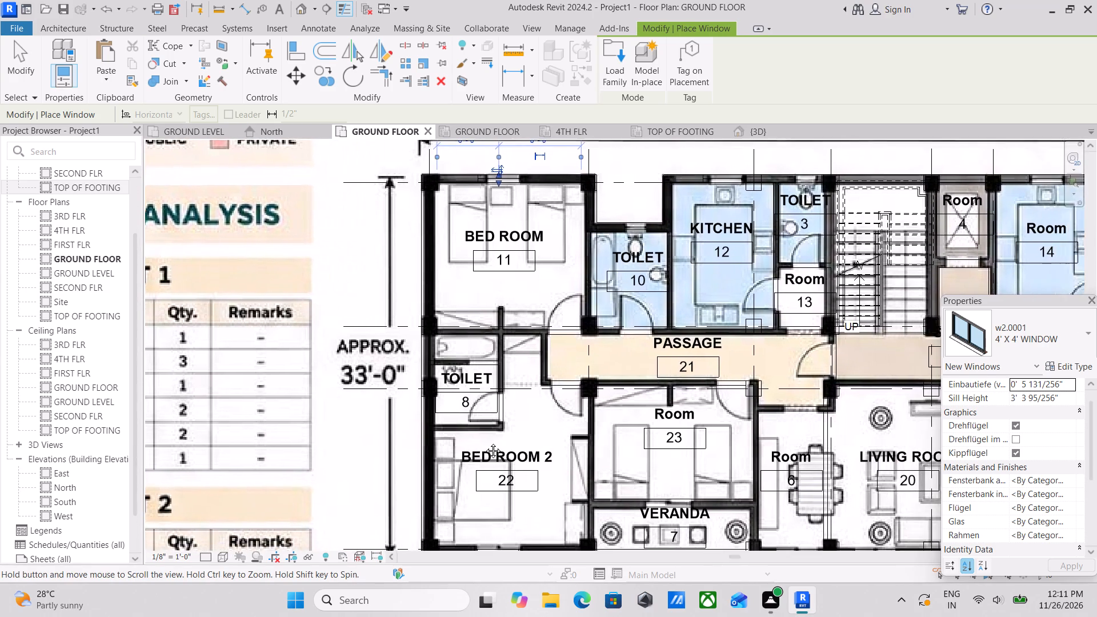
middle_drag(485, 442, 493, 314)
scroll(502, 333, up, 2)
middle_drag(605, 352, 401, 356)
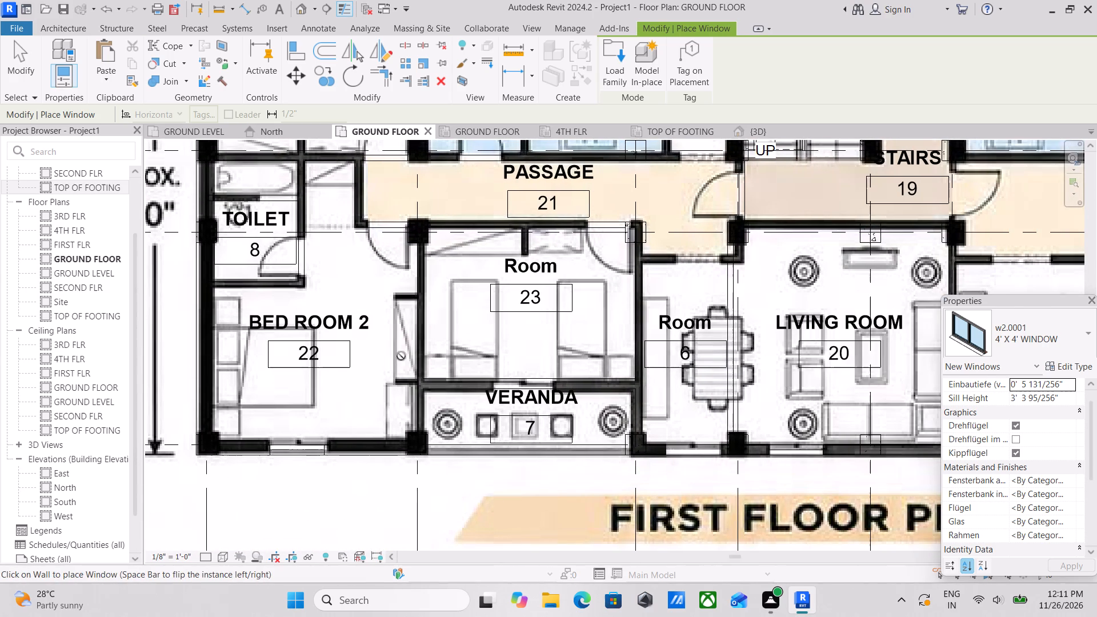
middle_drag(530, 350, 453, 350)
middle_drag(625, 390, 541, 366)
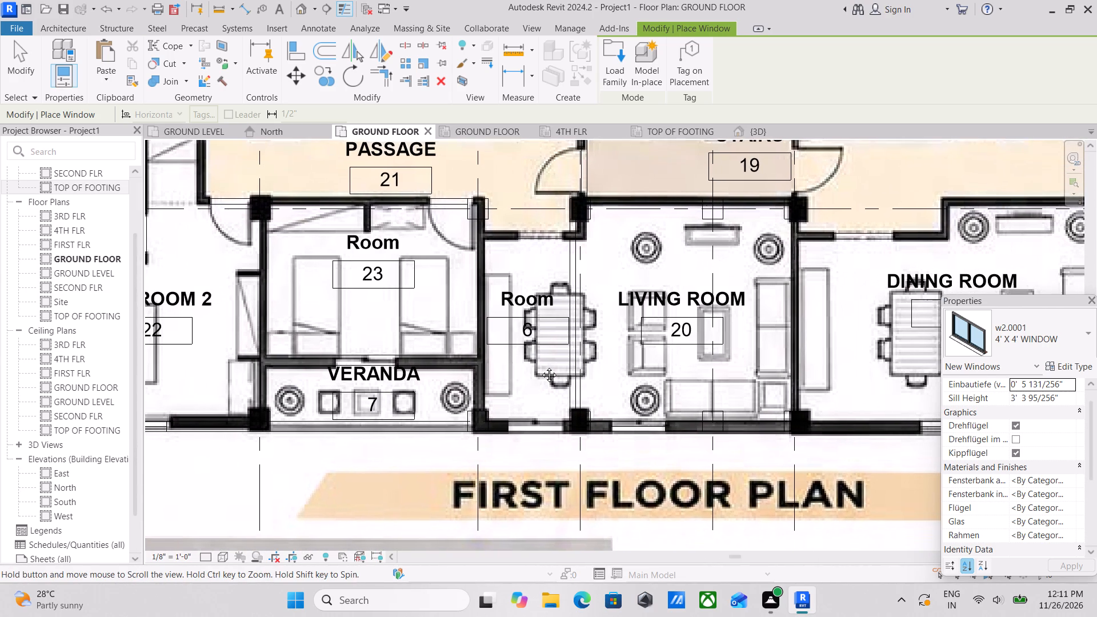
middle_drag(541, 366, 536, 366)
scroll(658, 379, down, 3)
middle_drag(638, 368, 604, 398)
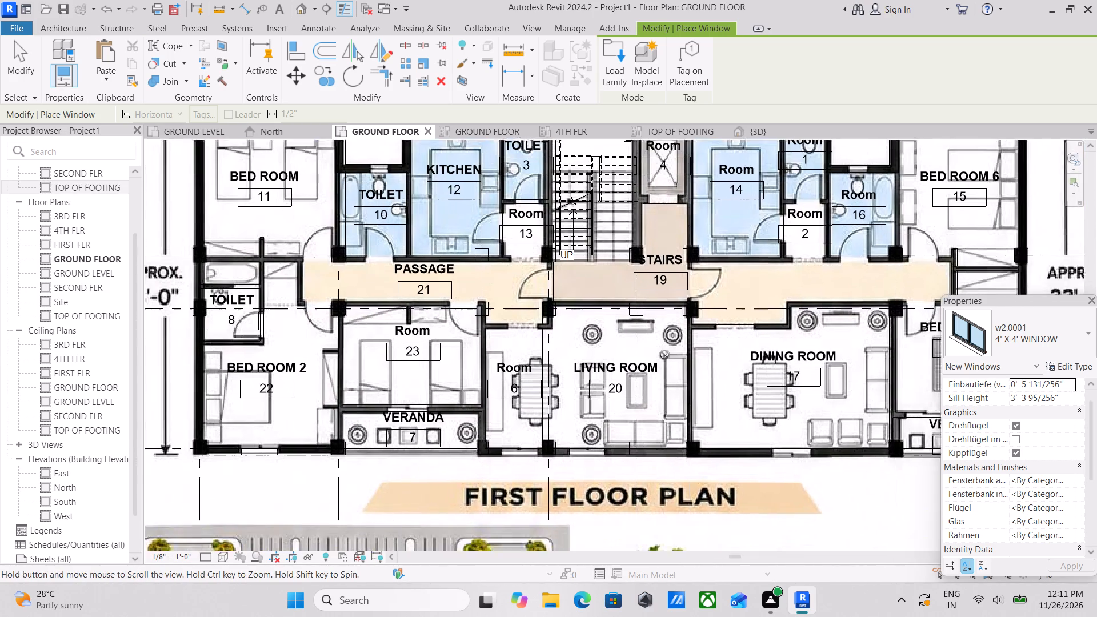
middle_drag(711, 333, 554, 353)
middle_drag(668, 310, 610, 379)
middle_drag(710, 326, 664, 389)
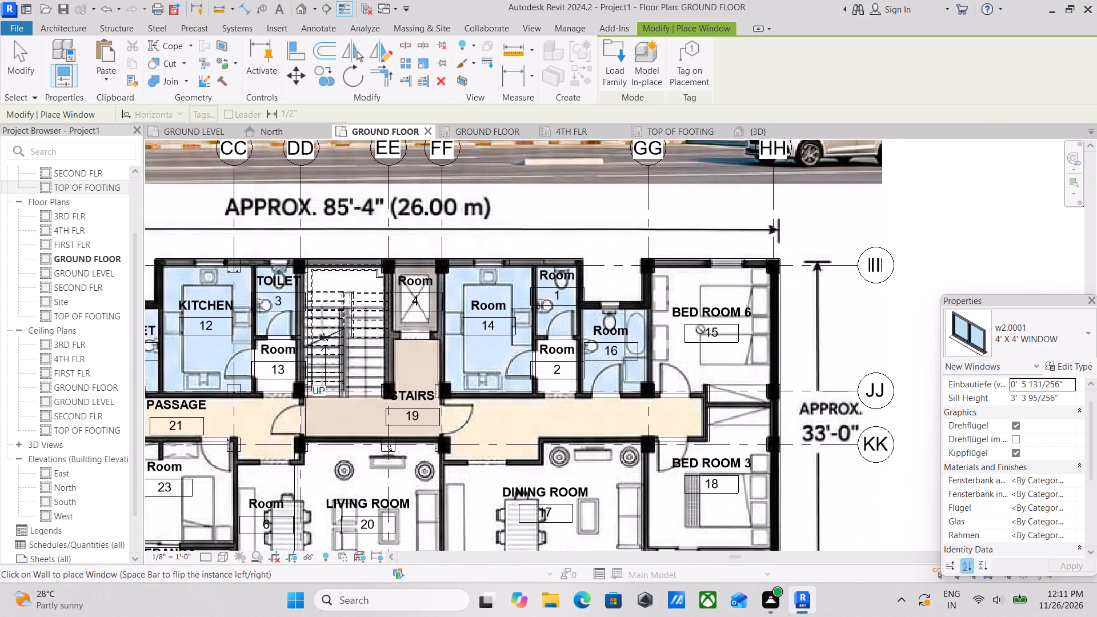
scroll(734, 295, up, 1)
scroll(450, 279, up, 1)
middle_drag(452, 282, 520, 343)
scroll(527, 302, up, 2)
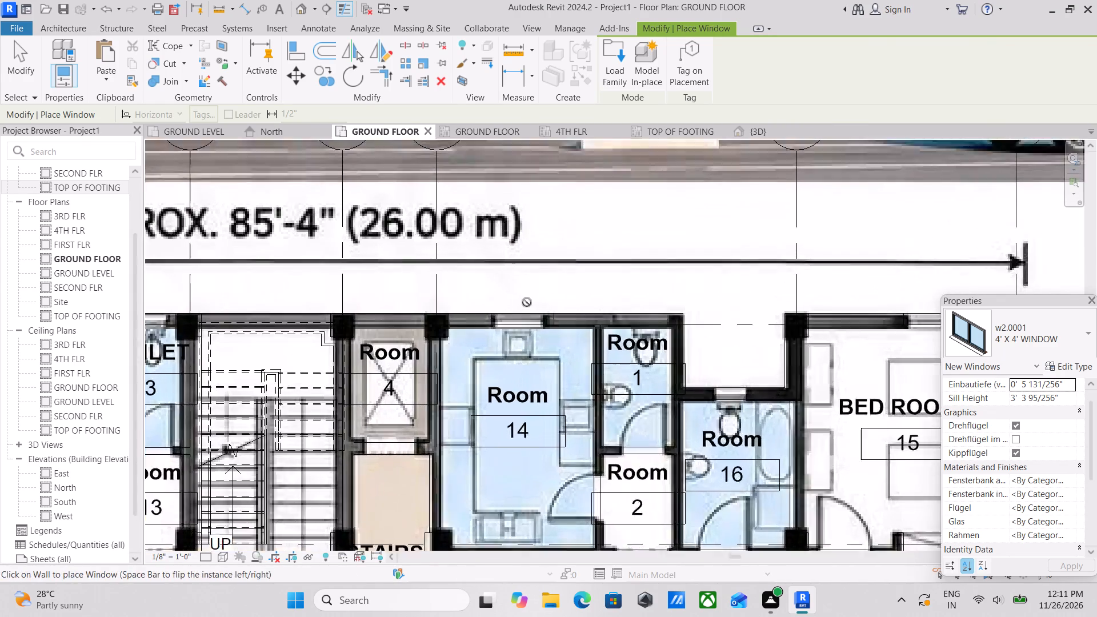
scroll(527, 302, up, 11)
scroll(487, 312, down, 9)
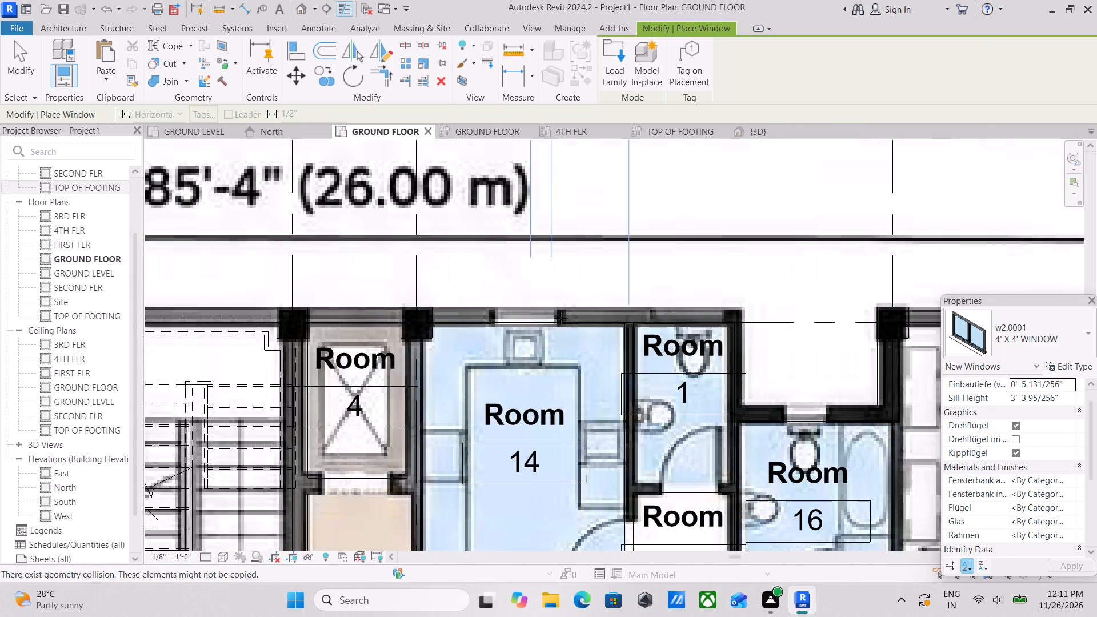
scroll(622, 314, down, 3)
middle_drag(413, 326, 543, 329)
scroll(410, 317, up, 2)
middle_drag(385, 317, 559, 316)
scroll(641, 306, up, 1)
Place a Fixed 24" x 24" window at the opening in TOILET 3's north wall, centred about 2'-11 1/2" from its west partition.
click(1036, 344)
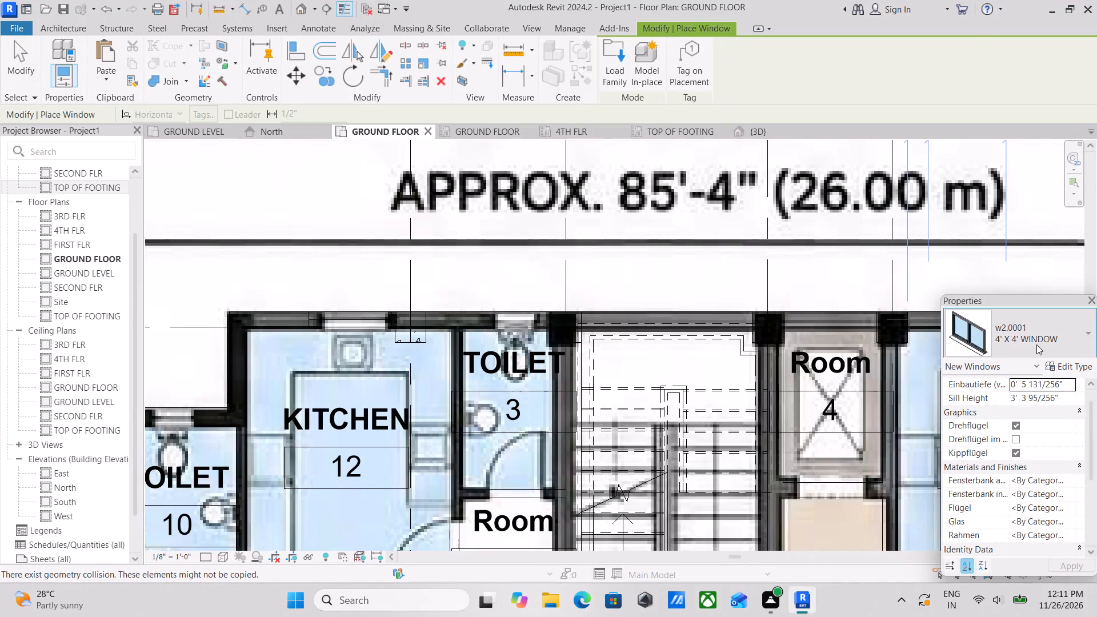
scroll(1060, 49, up, 3)
scroll(1025, 91, up, 1)
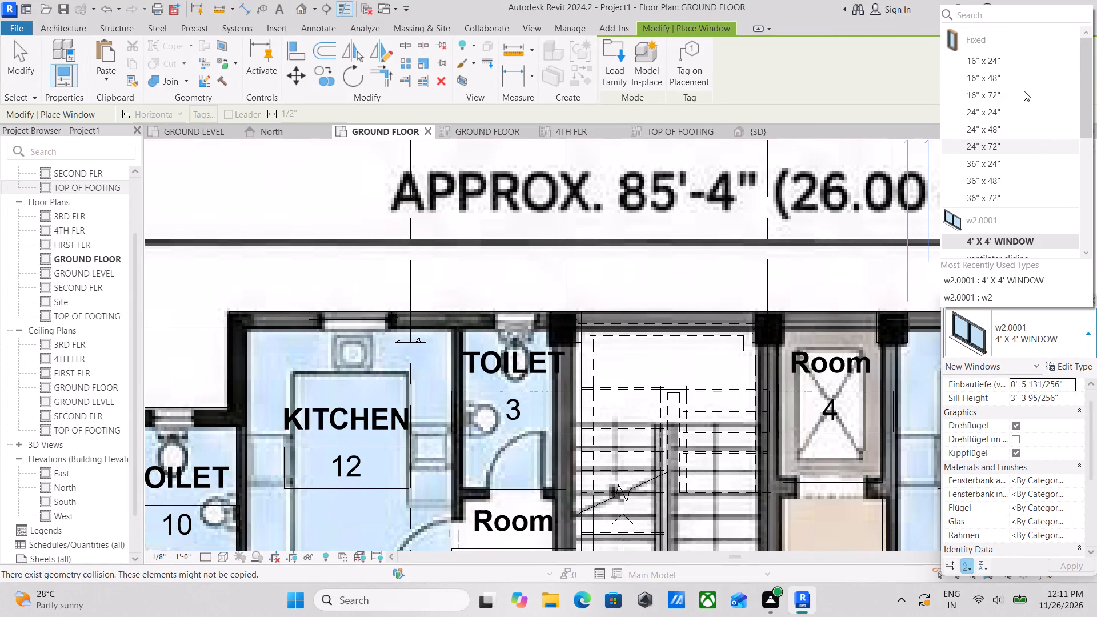
scroll(1024, 91, up, 4)
click(992, 109)
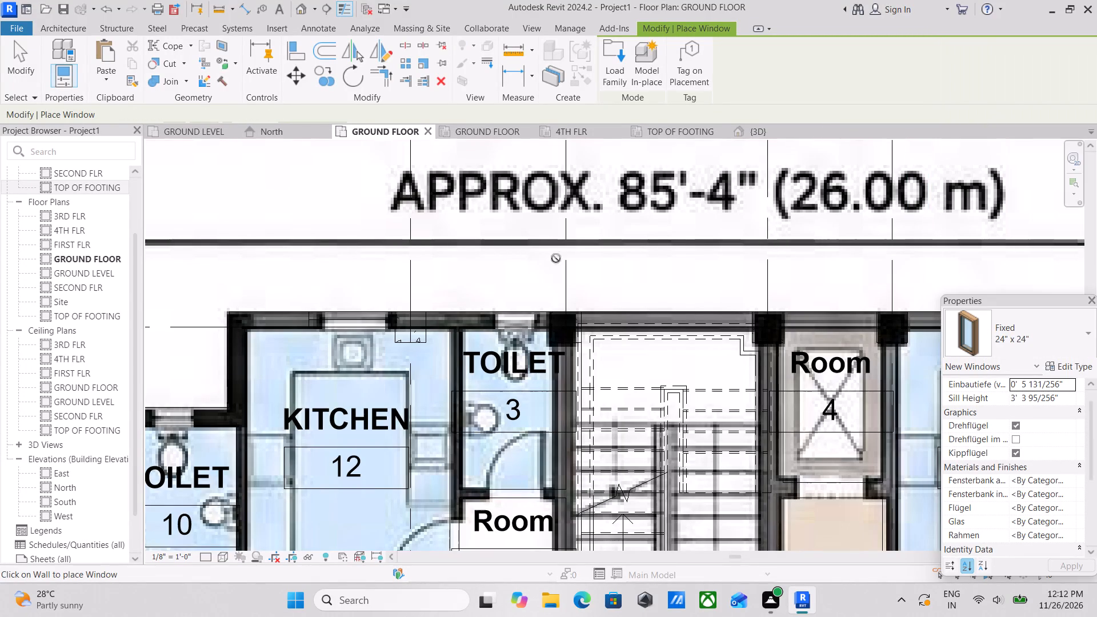
scroll(515, 318, up, 3)
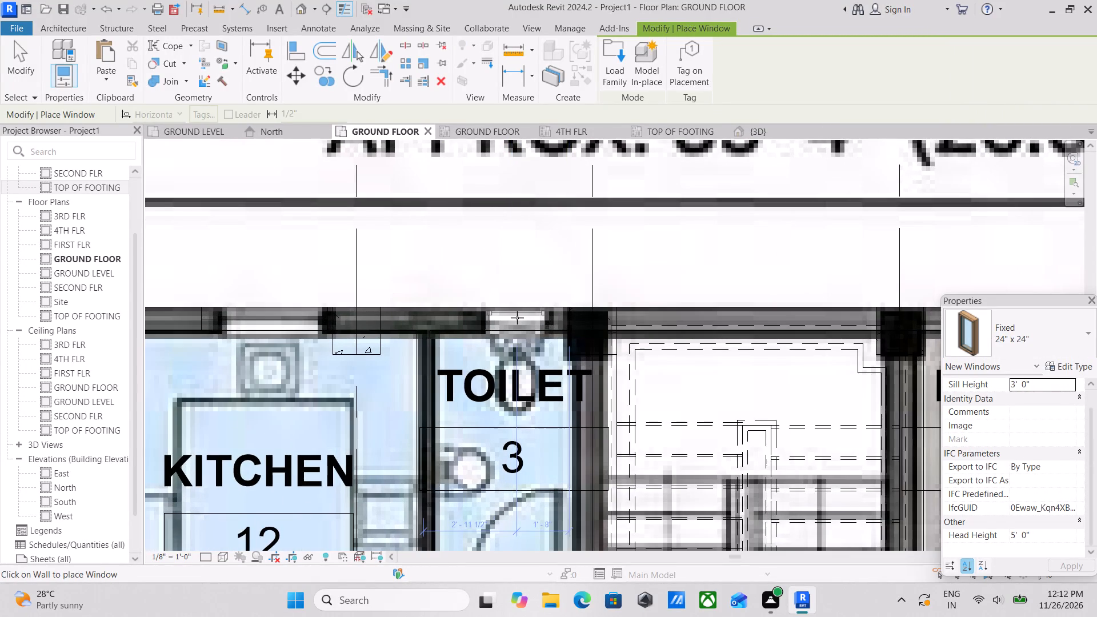
click(517, 318)
scroll(541, 309, down, 1)
middle_drag(541, 309, 463, 263)
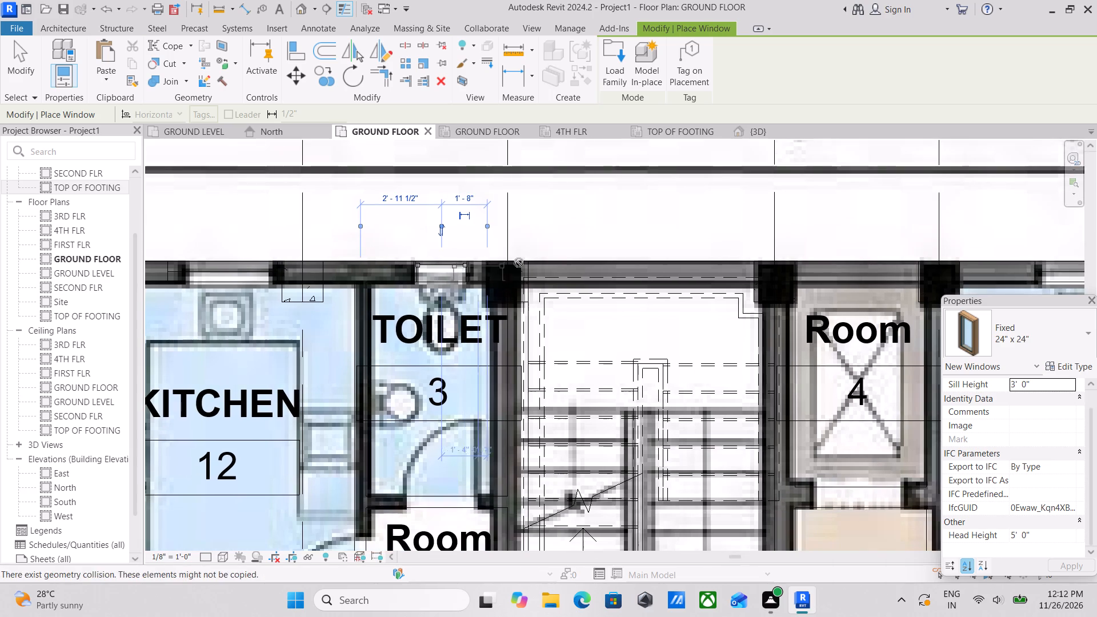
Place a Fixed 24" x 24" window at the opening in Room 16's north wall, centred about 3'-3" from the recess's west side.
middle_drag(575, 269, 400, 282)
middle_drag(611, 277, 414, 278)
middle_drag(566, 274, 441, 271)
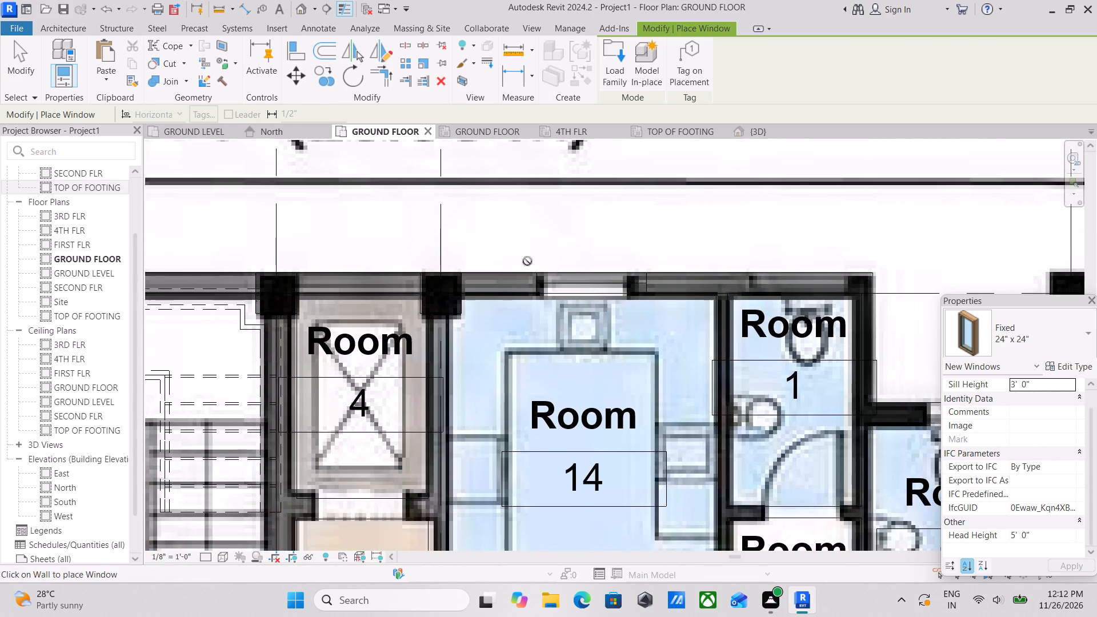
middle_drag(612, 261, 479, 277)
middle_drag(645, 319, 586, 319)
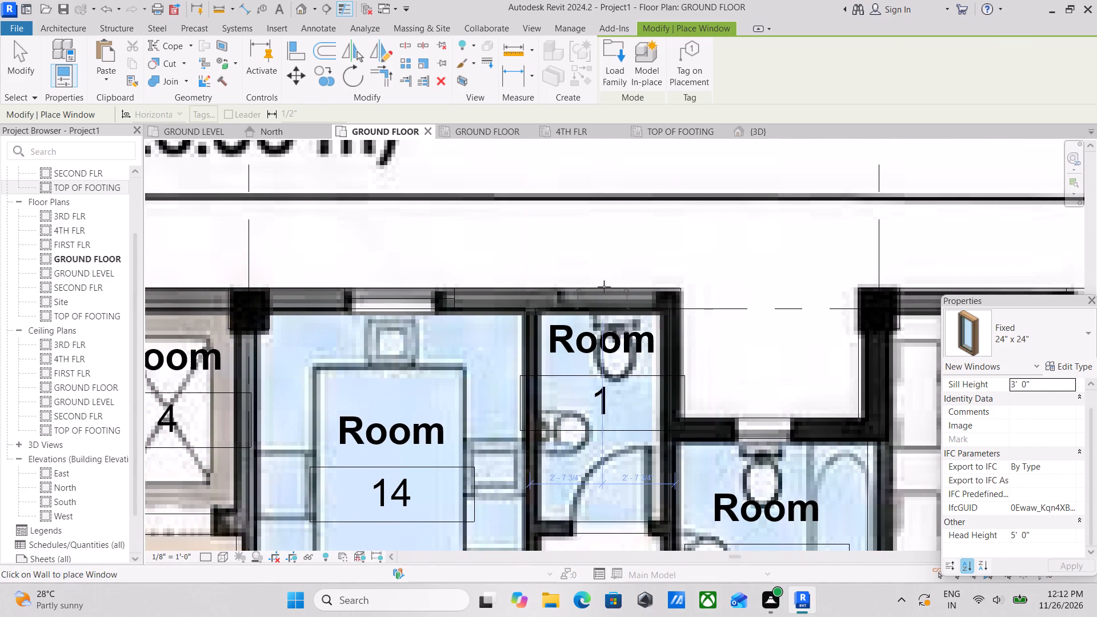
middle_drag(649, 322, 549, 300)
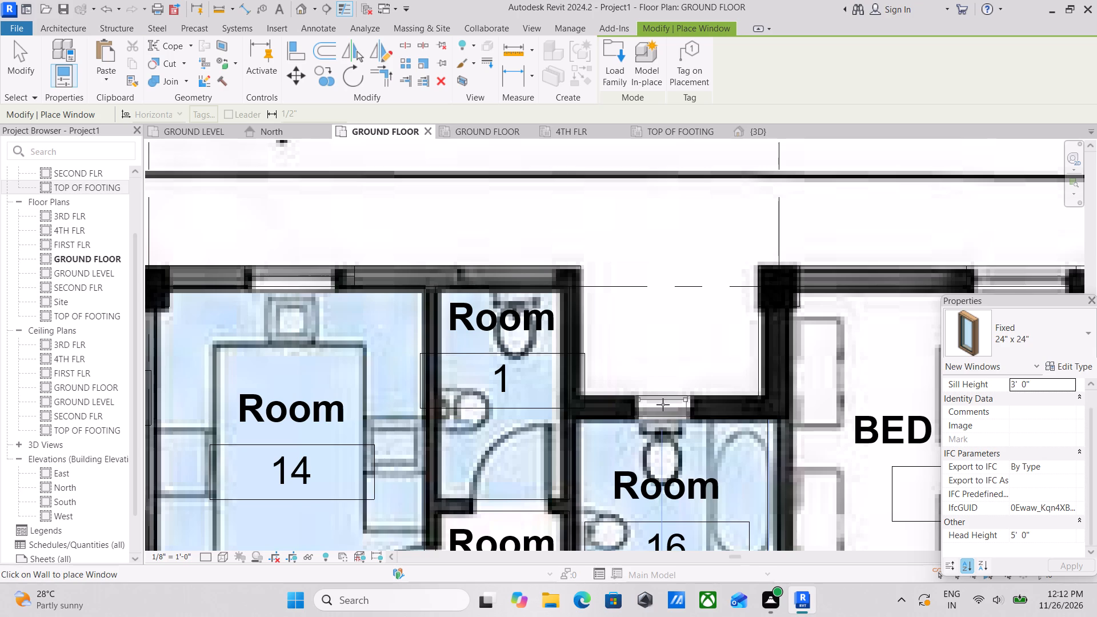
click(664, 404)
Place a Fixed 24" x 24" window in Room 1's north wall, above the toilet fixture.
middle_drag(609, 258, 632, 347)
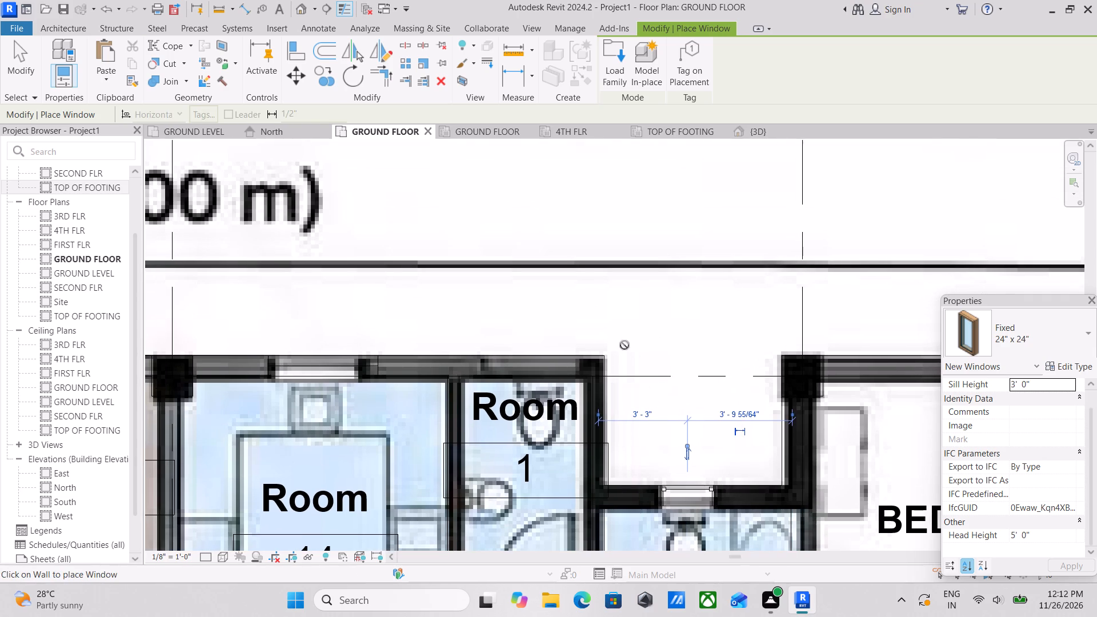
click(542, 366)
Examine the bedrooms, verandas, living and dining rooms along the plan's south side for remaining openings, and end window placement.
scroll(542, 366, down, 3)
middle_drag(526, 289, 518, 215)
middle_drag(564, 324, 448, 198)
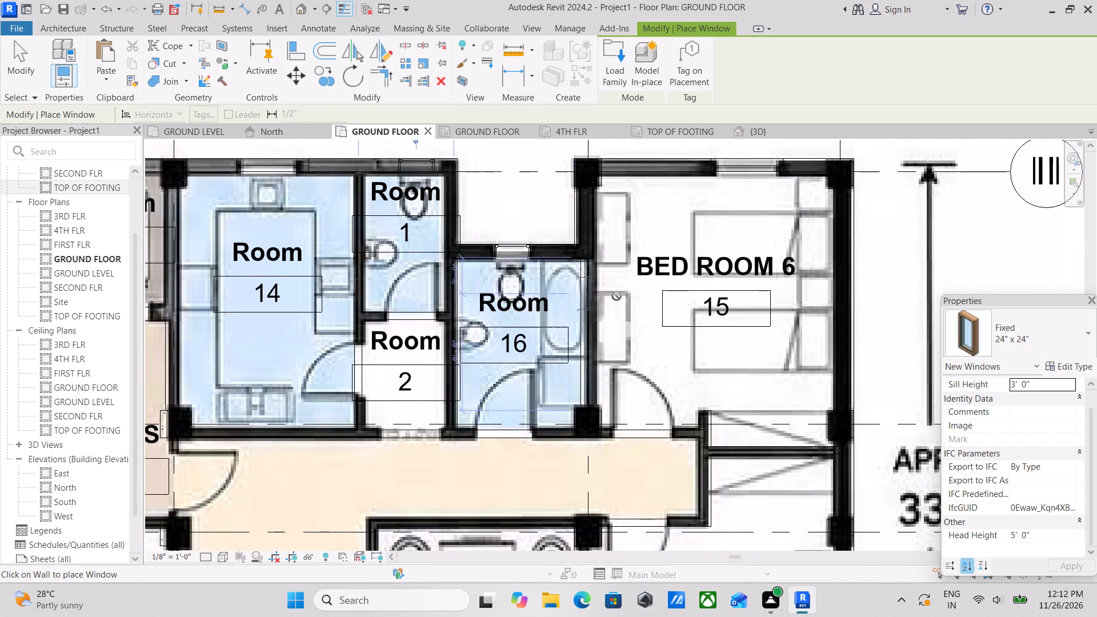
scroll(616, 296, down, 2)
middle_drag(610, 293, 570, 248)
scroll(608, 309, down, 2)
middle_drag(604, 307, 599, 250)
middle_drag(608, 320, 712, 258)
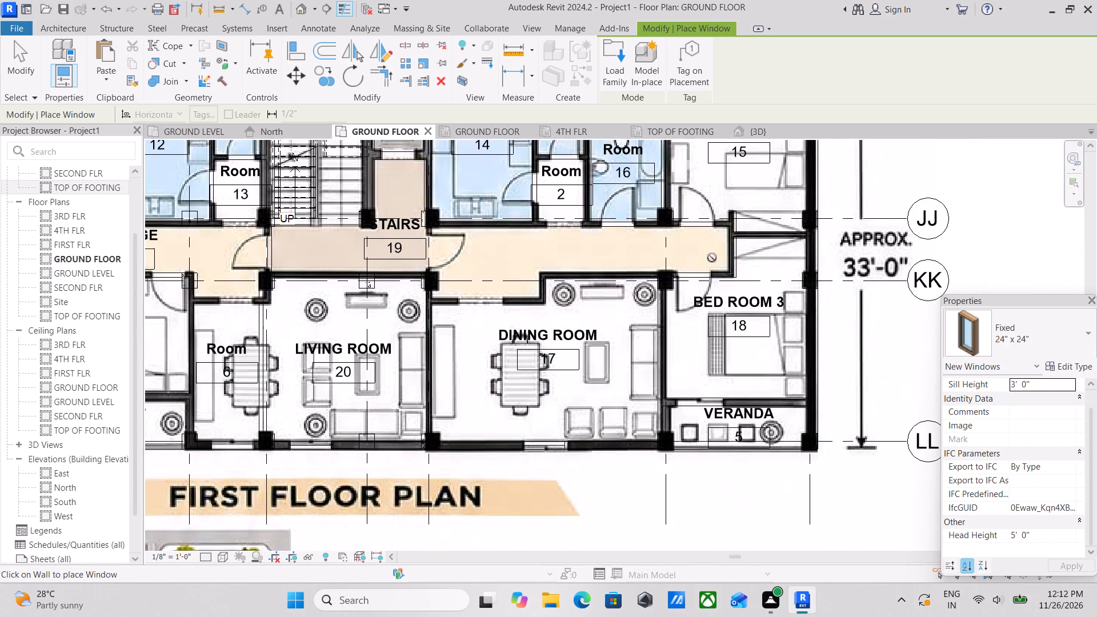
middle_drag(483, 293, 674, 288)
middle_drag(486, 306, 603, 299)
middle_drag(496, 302, 599, 351)
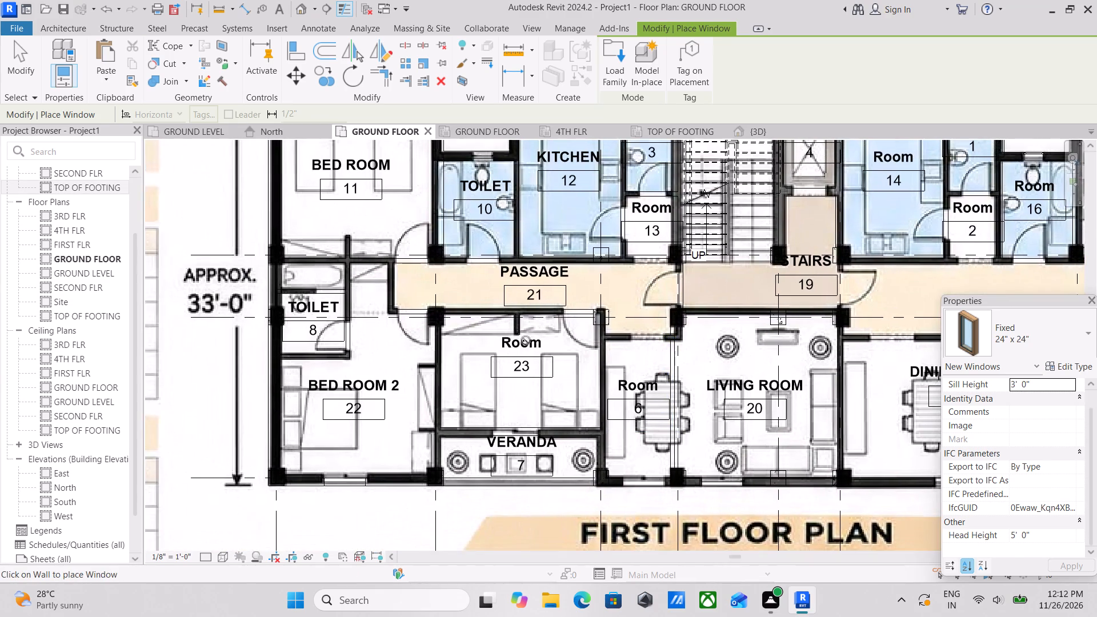
scroll(515, 339, up, 2)
middle_drag(514, 322, 473, 266)
middle_drag(616, 316, 595, 347)
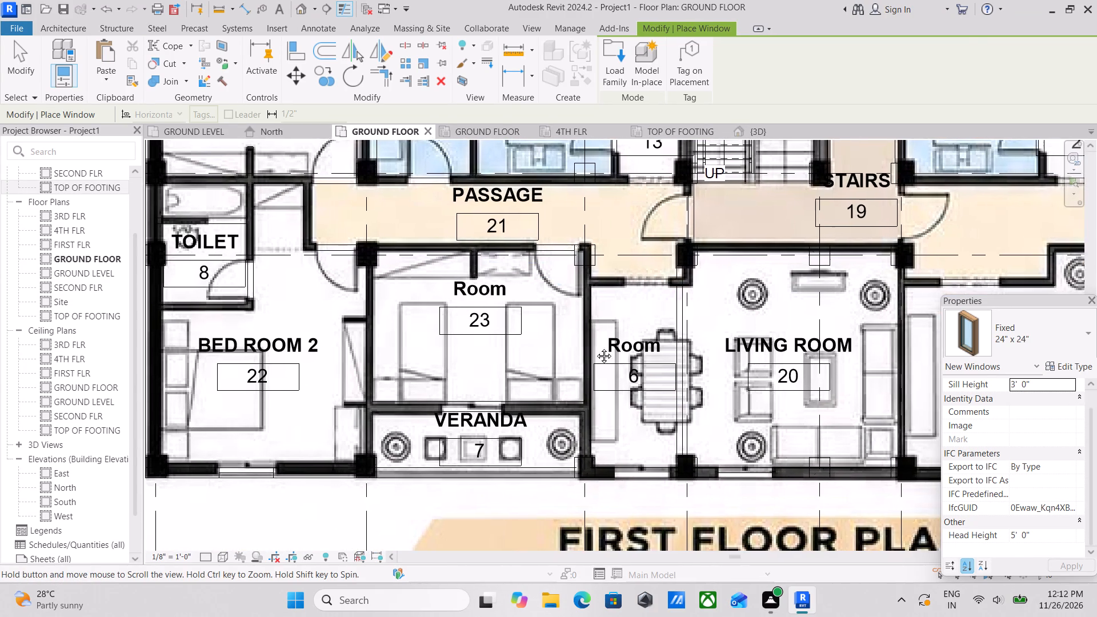
middle_drag(595, 347, 553, 380)
middle_drag(560, 374, 588, 316)
scroll(588, 315, down, 3)
middle_drag(588, 315, 555, 323)
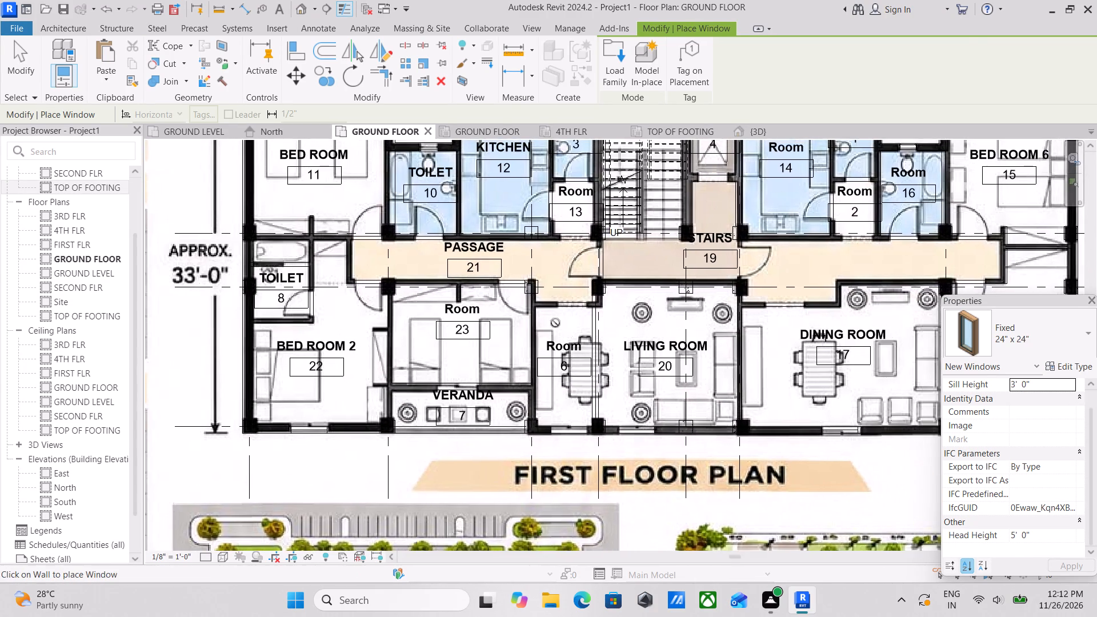
scroll(555, 323, up, 2)
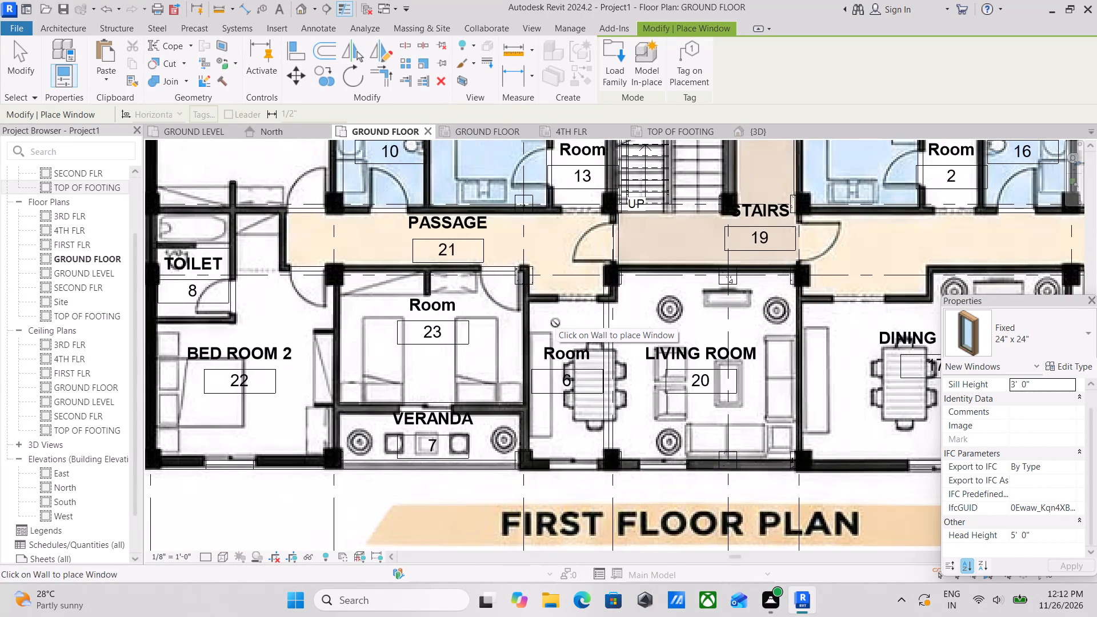
scroll(555, 323, down, 2)
middle_drag(555, 323, 531, 372)
key(Escape)
key(Escape)
Start placing a door and open the Imperial library's US folder for loading a door family.
middle_drag(554, 390, 594, 289)
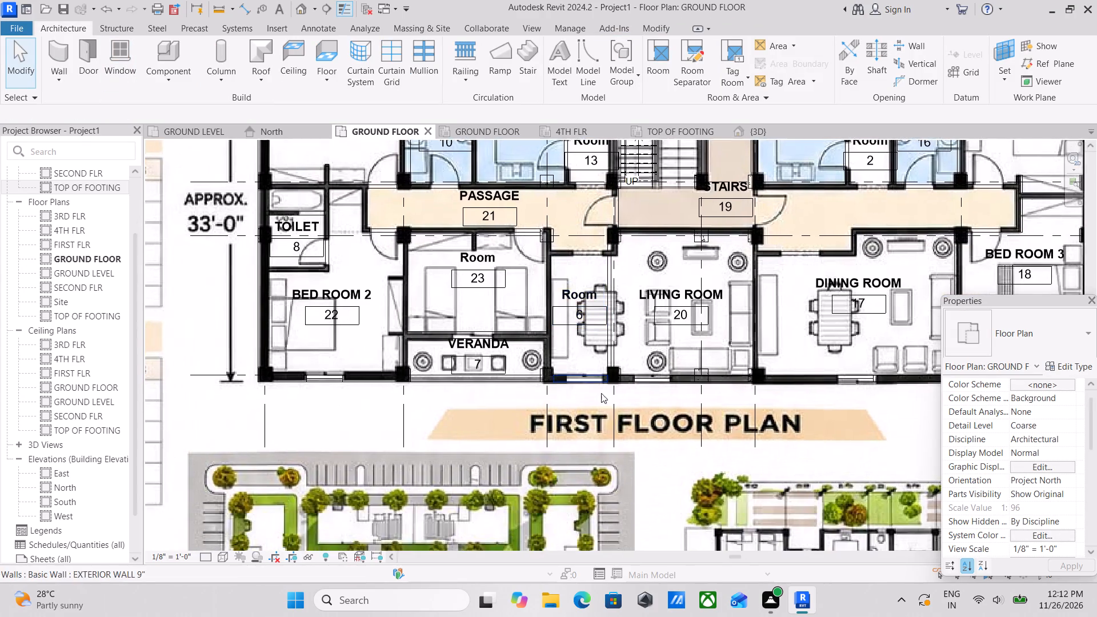
scroll(591, 396, up, 8)
text(DR)
click(1040, 340)
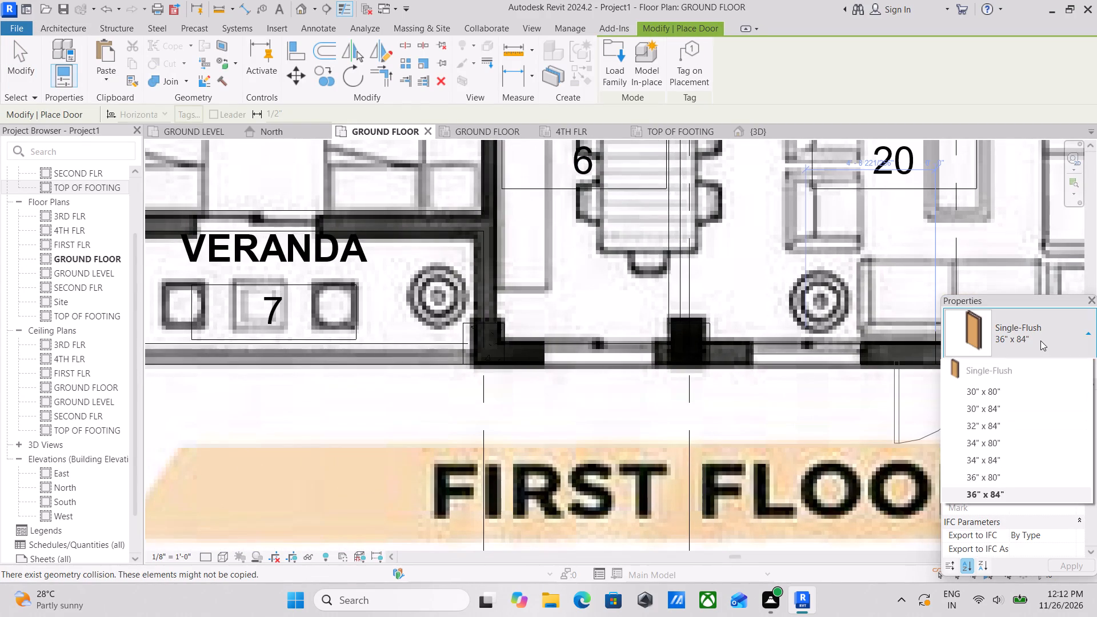
click(1040, 340)
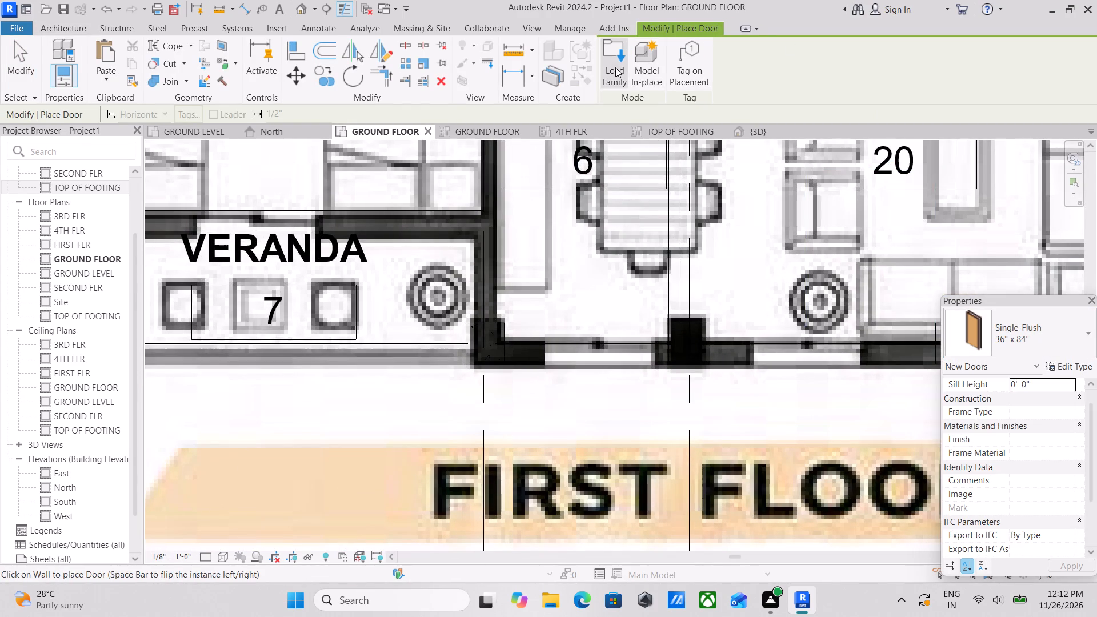
double_click(615, 67)
scroll(315, 284, up, 3)
scroll(355, 259, down, 1)
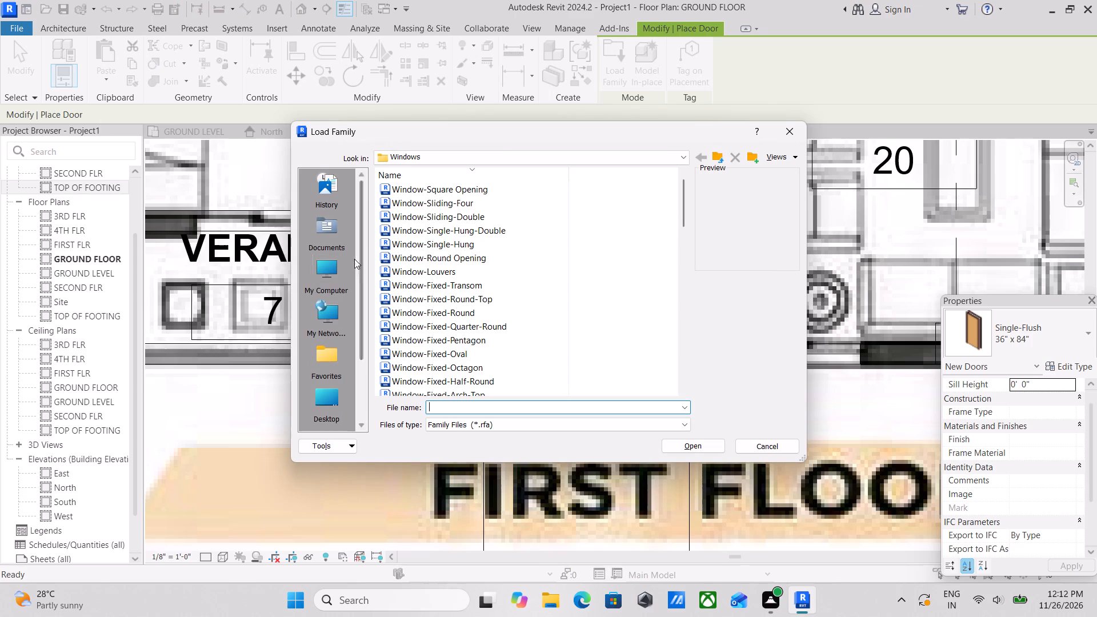
scroll(354, 259, down, 2)
scroll(313, 309, down, 2)
double_click(332, 367)
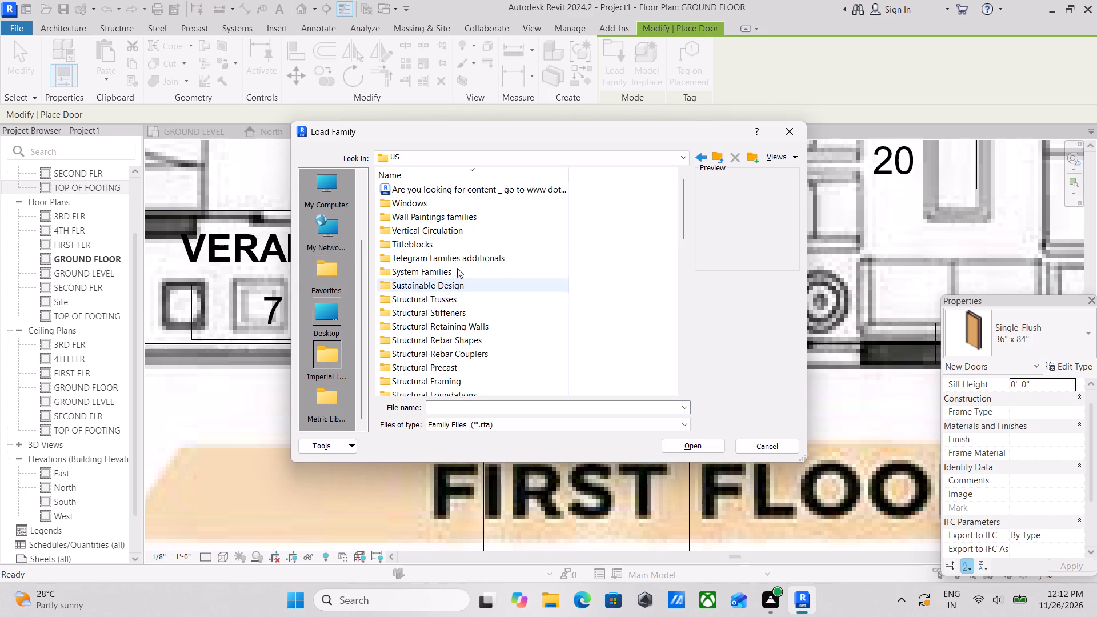
Find and open the Doors folder in the US family library.
scroll(492, 241, down, 4)
scroll(416, 260, down, 3)
scroll(425, 261, up, 3)
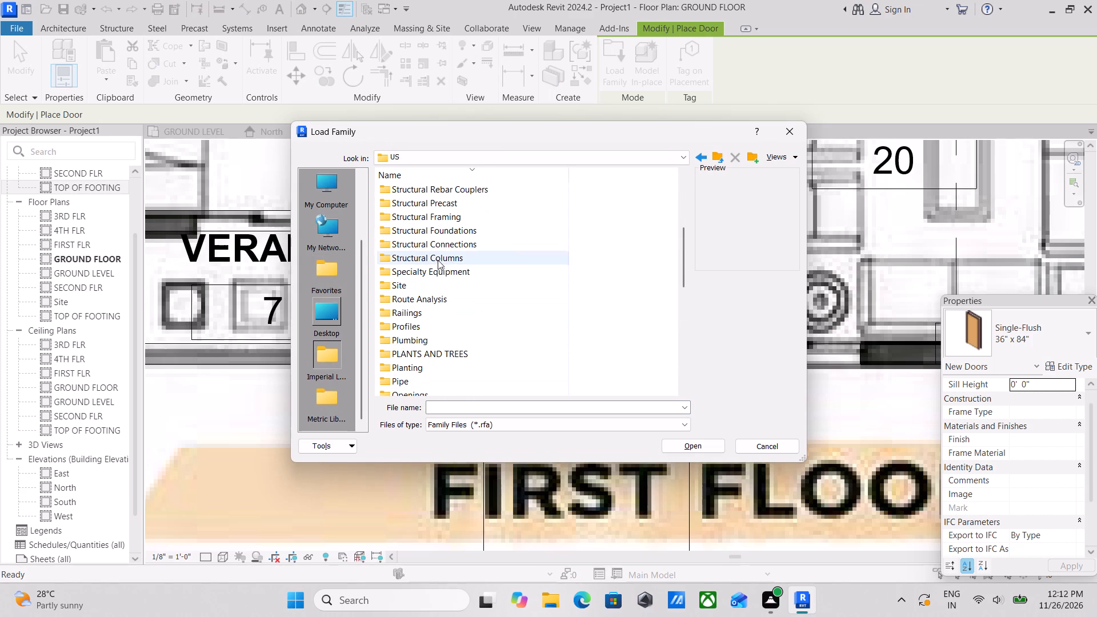
scroll(469, 273, up, 3)
scroll(469, 273, down, 2)
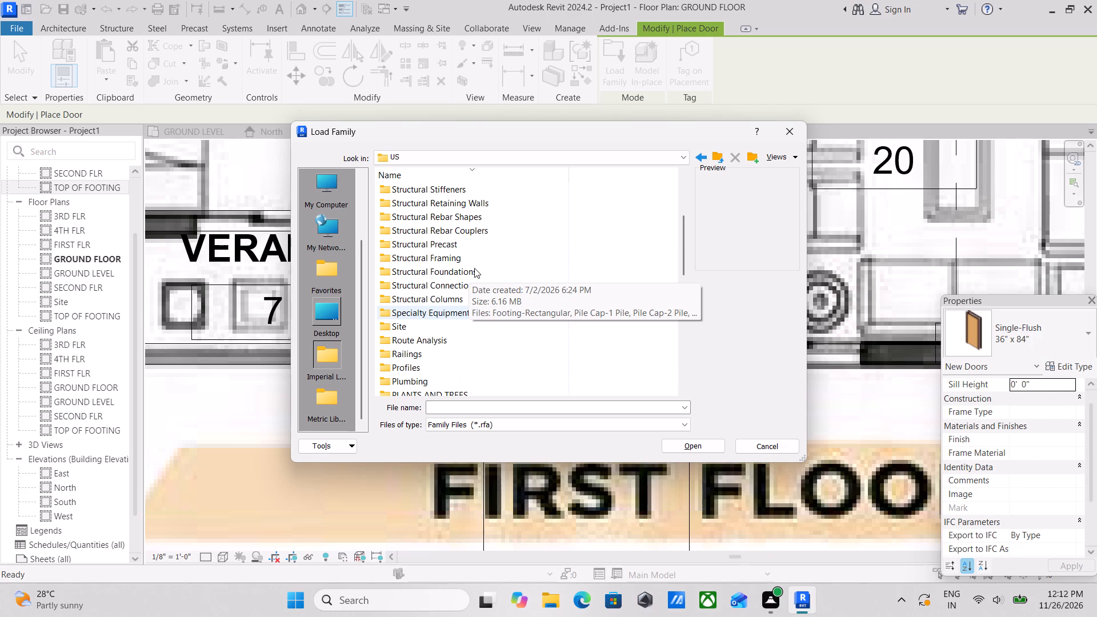
scroll(415, 305, down, 2)
scroll(415, 318, up, 2)
scroll(419, 308, down, 3)
scroll(439, 326, up, 2)
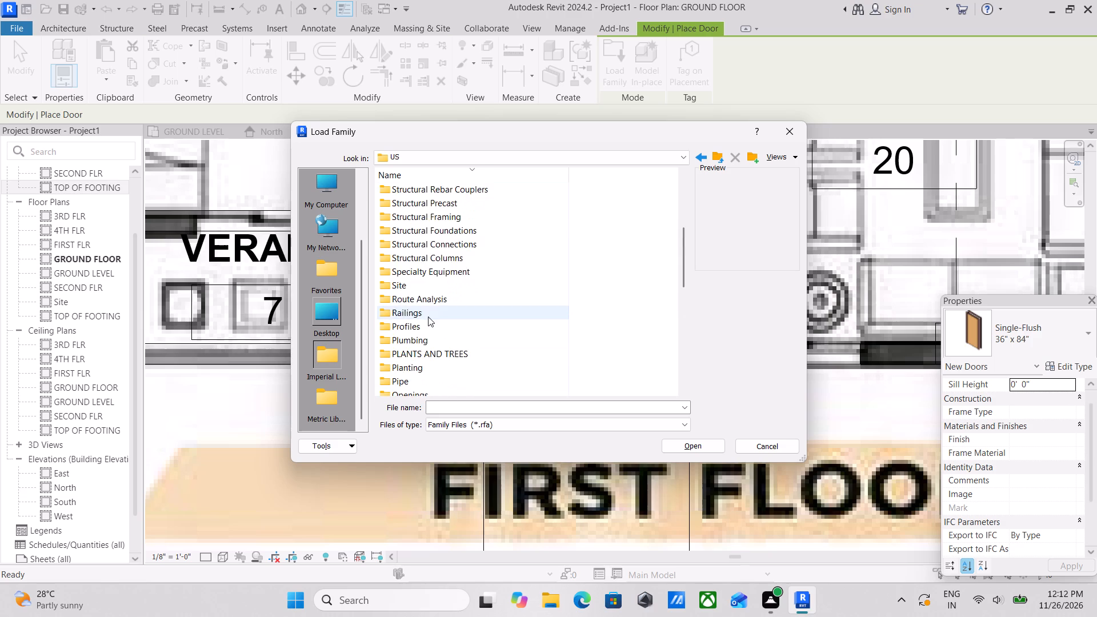
scroll(428, 316, down, 12)
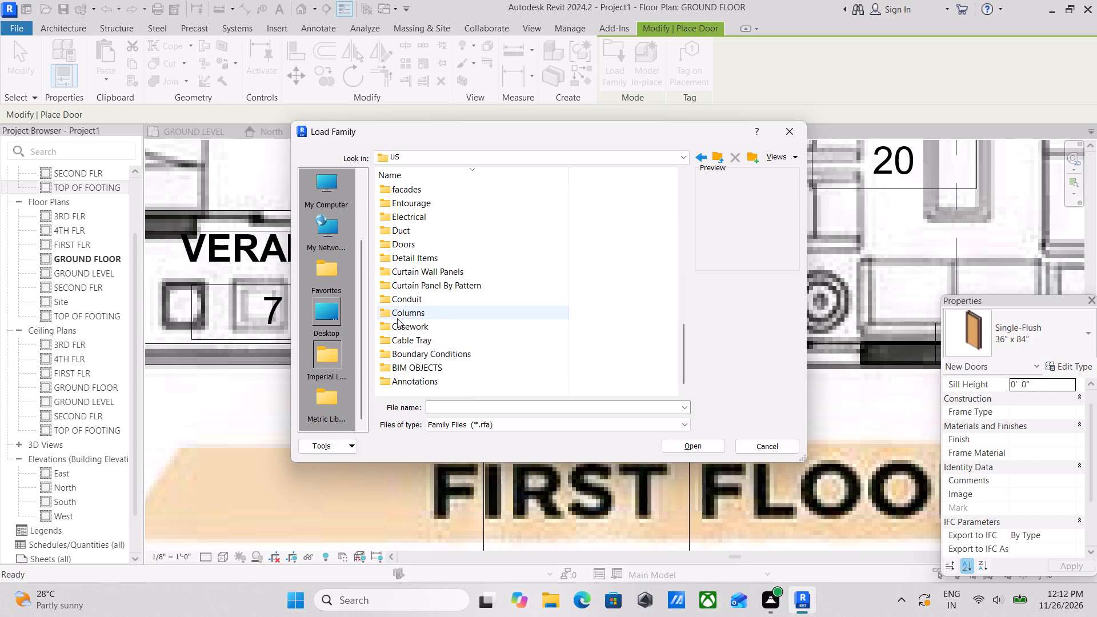
scroll(397, 318, down, 2)
scroll(397, 280, up, 2)
scroll(397, 280, down, 2)
double_click(409, 243)
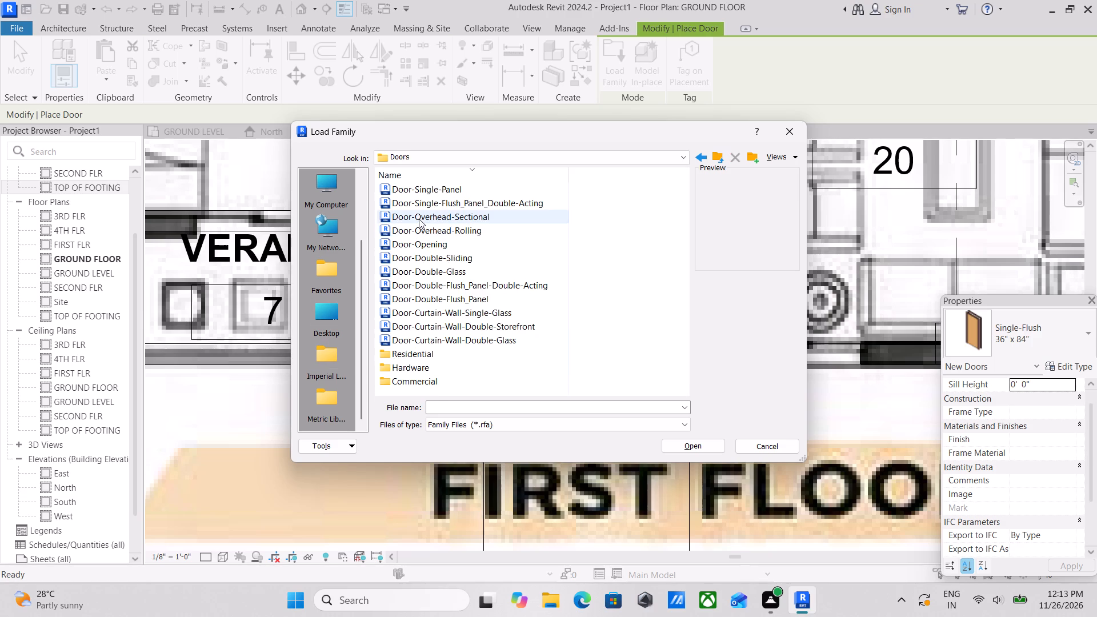
Preview the overhead, double-glass, double-flush and double-sliding door families in the Doors folder.
click(419, 218)
click(419, 235)
click(429, 271)
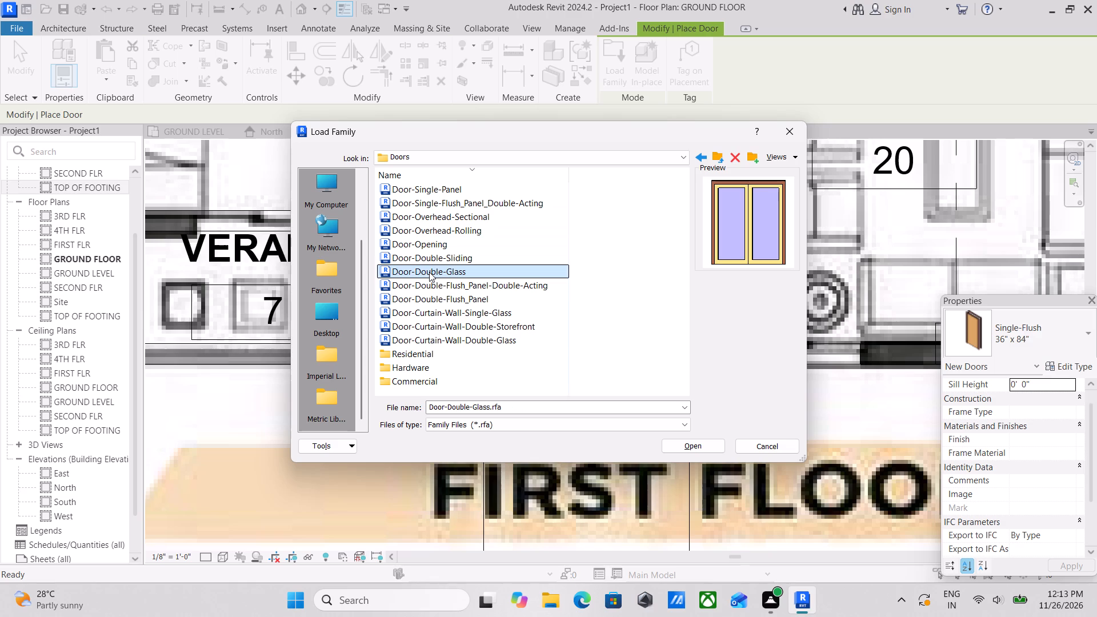
scroll(435, 279, down, 2)
click(429, 303)
click(431, 289)
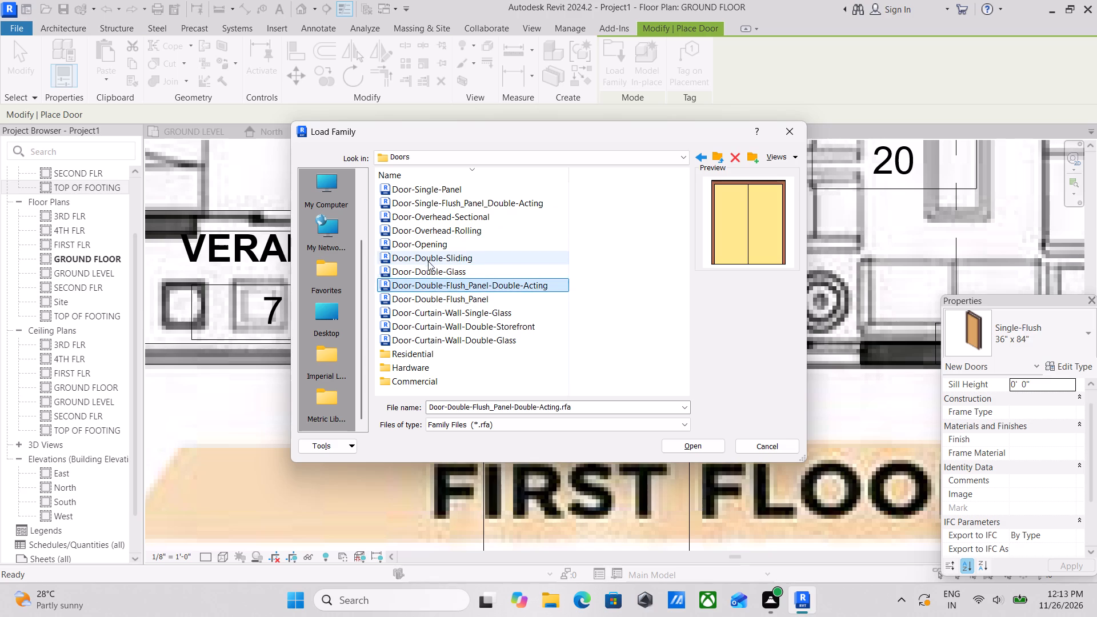
click(426, 259)
click(431, 276)
click(431, 255)
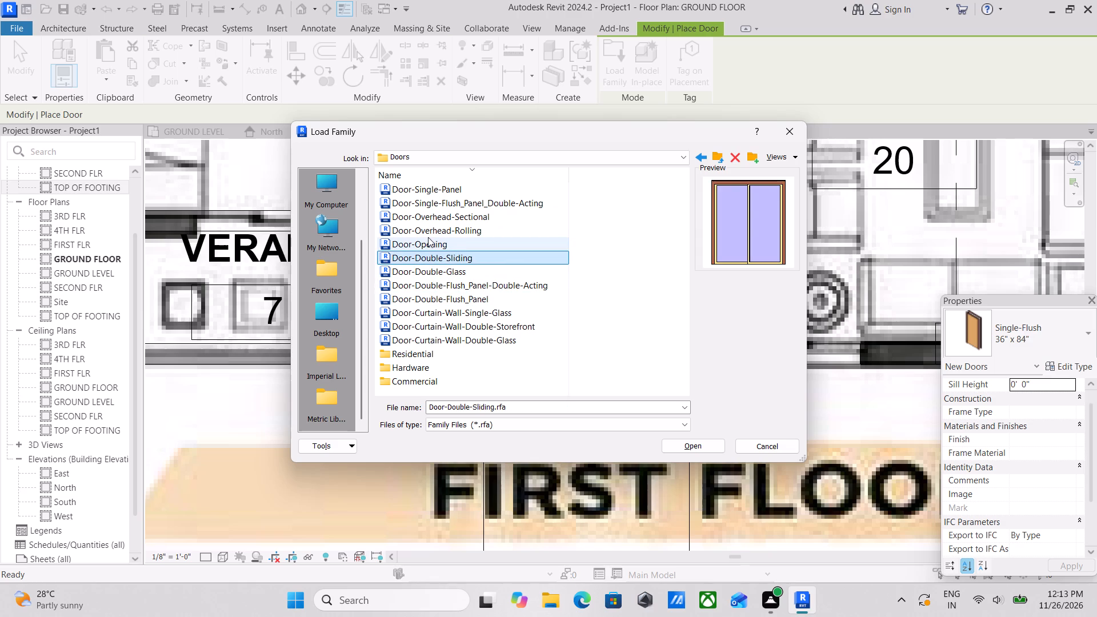
click(428, 237)
click(429, 229)
scroll(420, 336, down, 1)
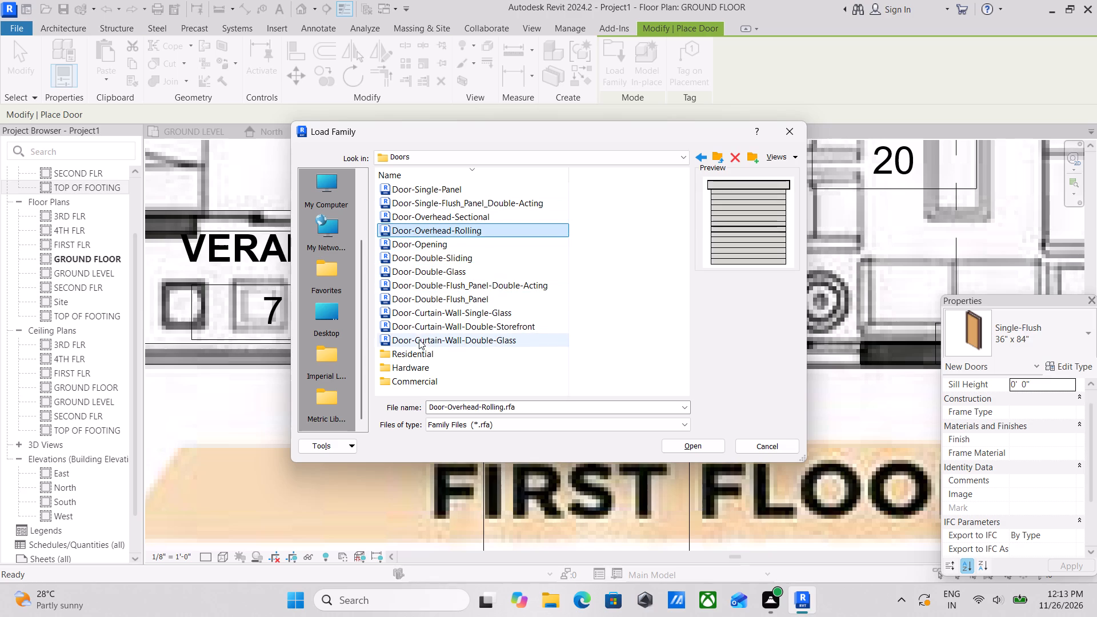
Open the Residential folder and preview its interior wood and garage door families.
double_click(414, 354)
click(449, 218)
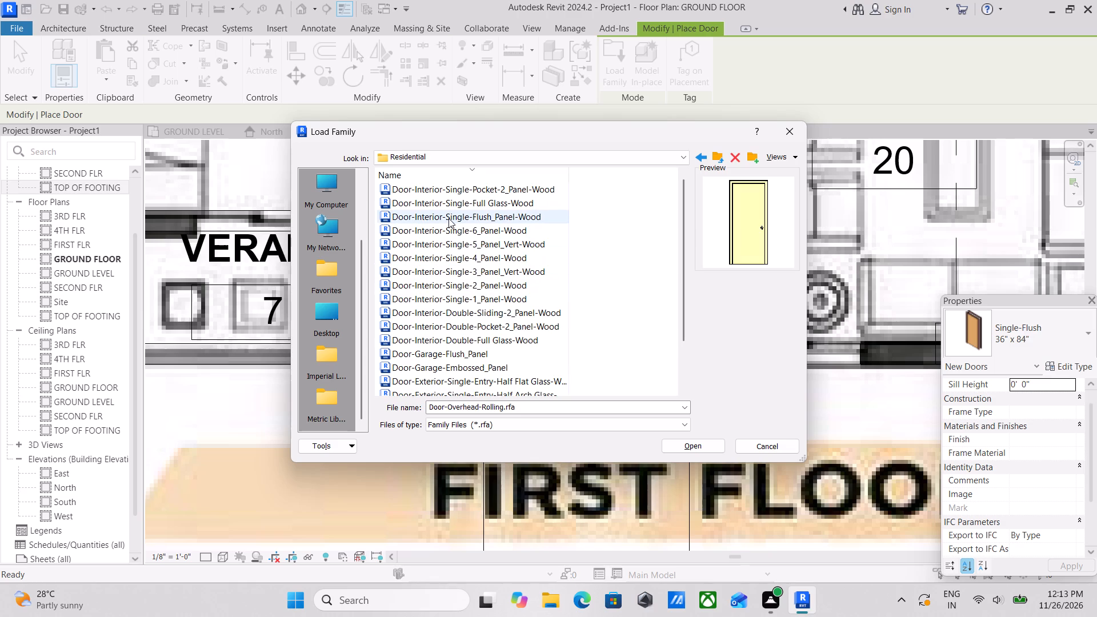
click(459, 244)
click(462, 263)
click(467, 280)
scroll(467, 280, down, 2)
click(461, 275)
click(463, 290)
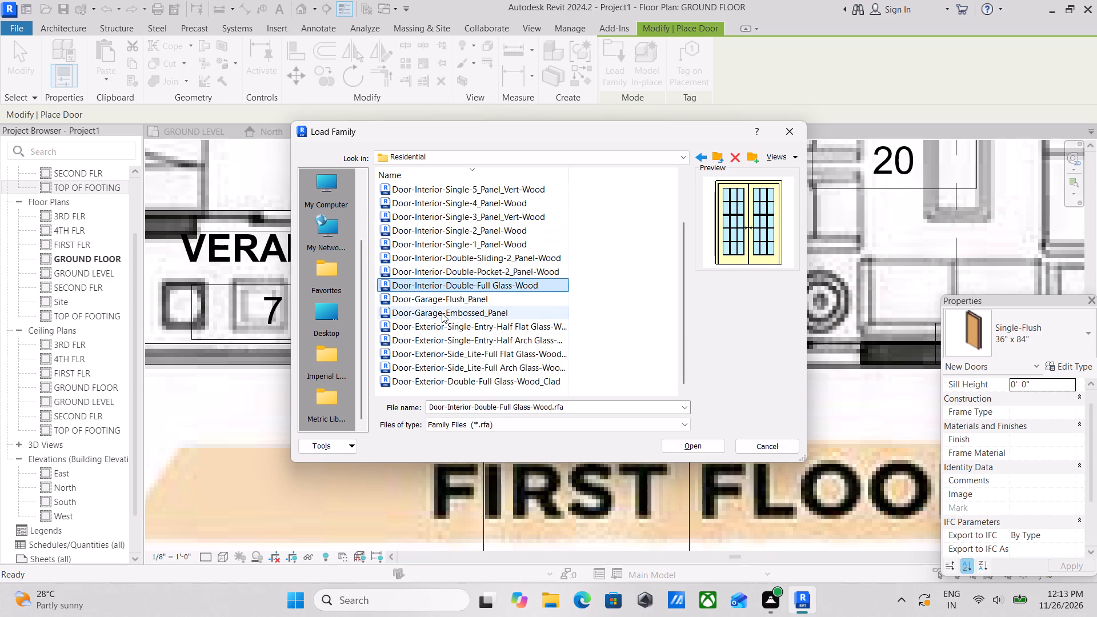
click(442, 313)
click(443, 302)
click(447, 289)
scroll(454, 319, down, 2)
Preview the exterior single-entry, side-lite and double full-glass door families in the Residential folder.
click(433, 324)
scroll(583, 354, down, 1)
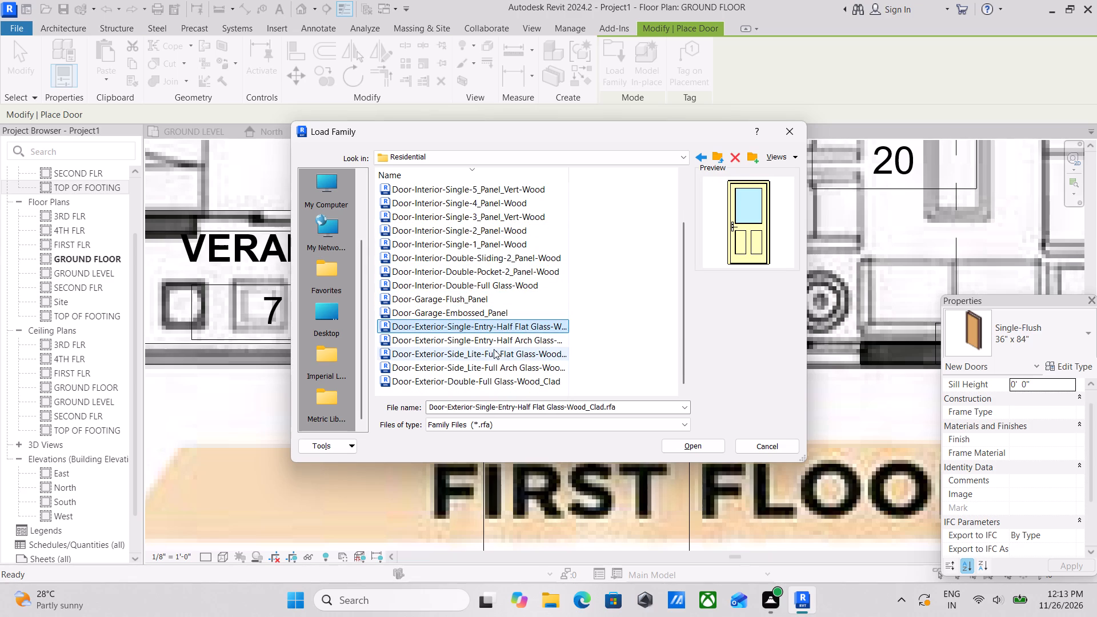
click(494, 349)
click(495, 338)
click(499, 331)
scroll(501, 342, down, 3)
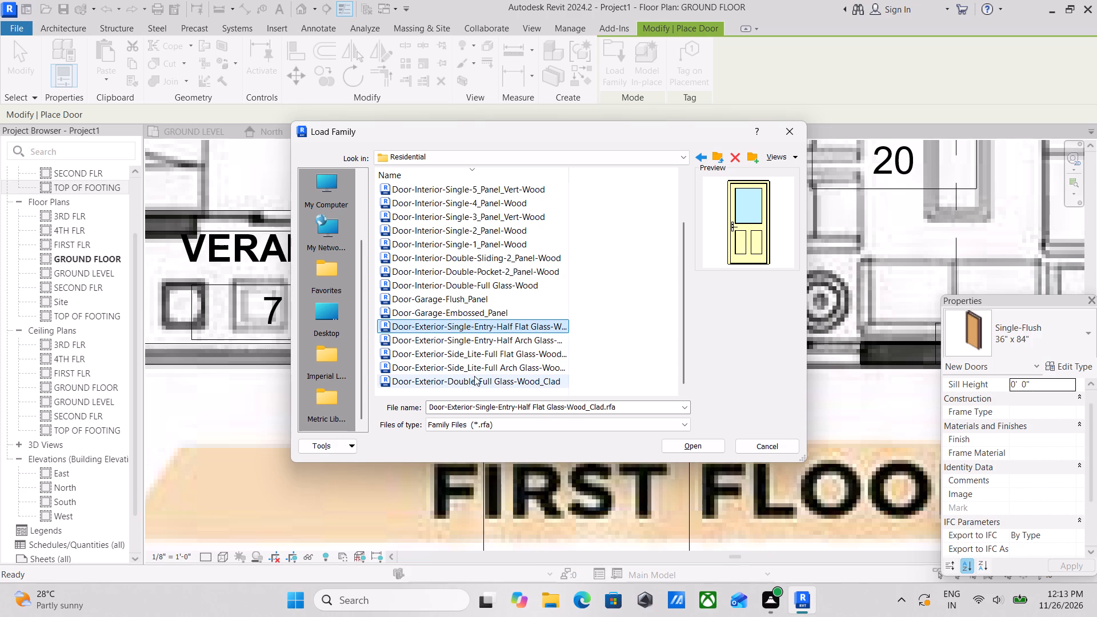
click(474, 375)
Compare the interior single wood doors again with the exterior double, side-lite and single-entry door families.
scroll(482, 319, up, 5)
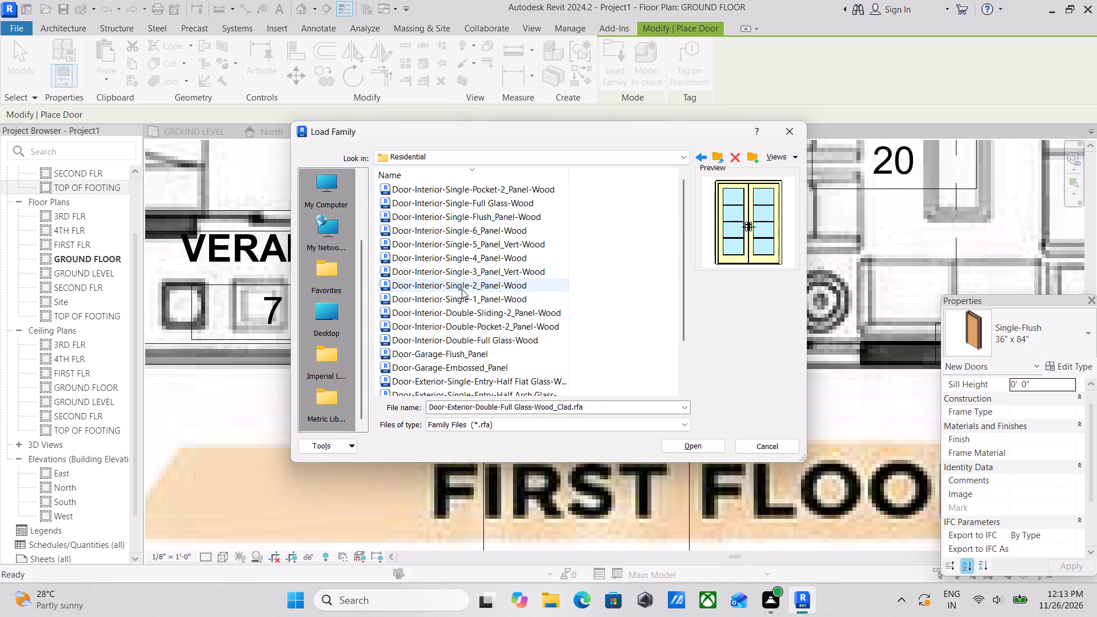
click(467, 263)
click(475, 215)
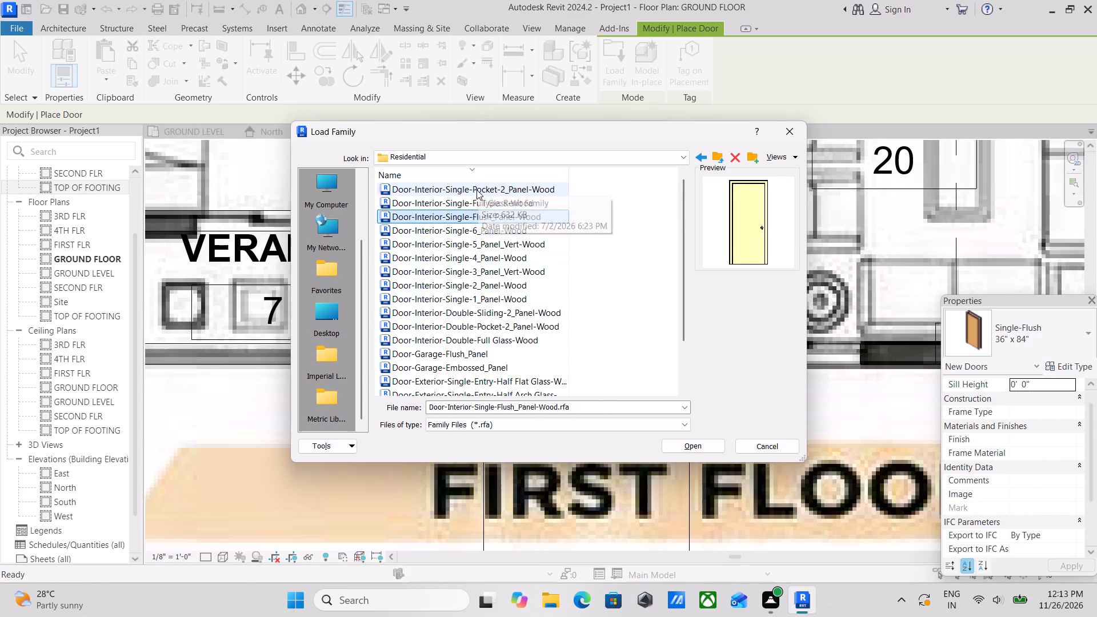
click(477, 190)
click(486, 205)
scroll(521, 300, down, 3)
scroll(499, 345, down, 3)
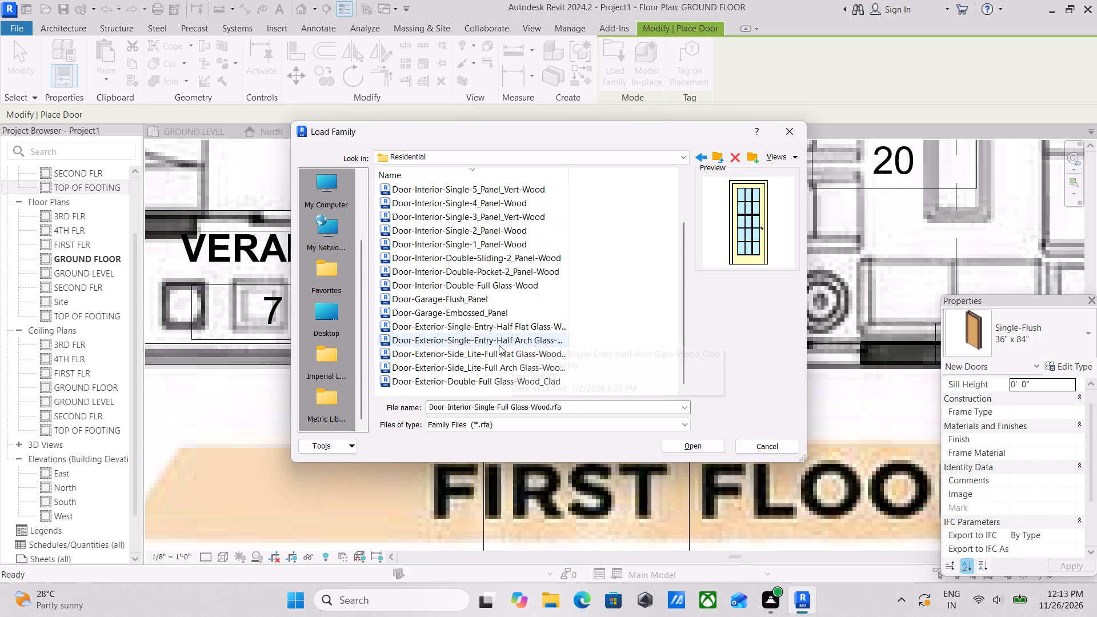
click(464, 376)
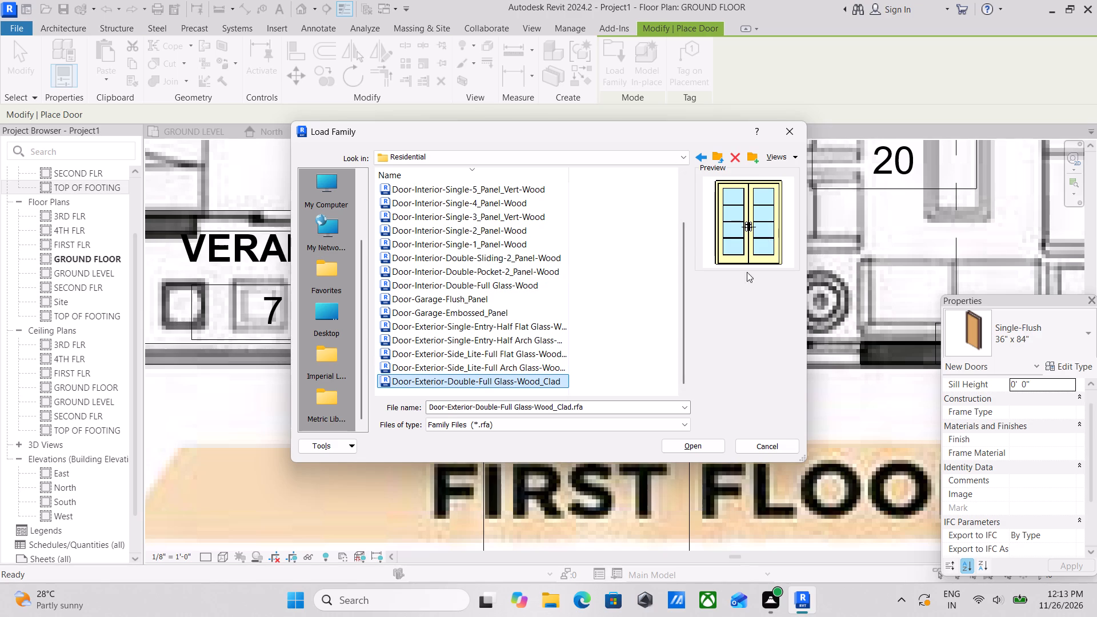
click(458, 364)
click(434, 352)
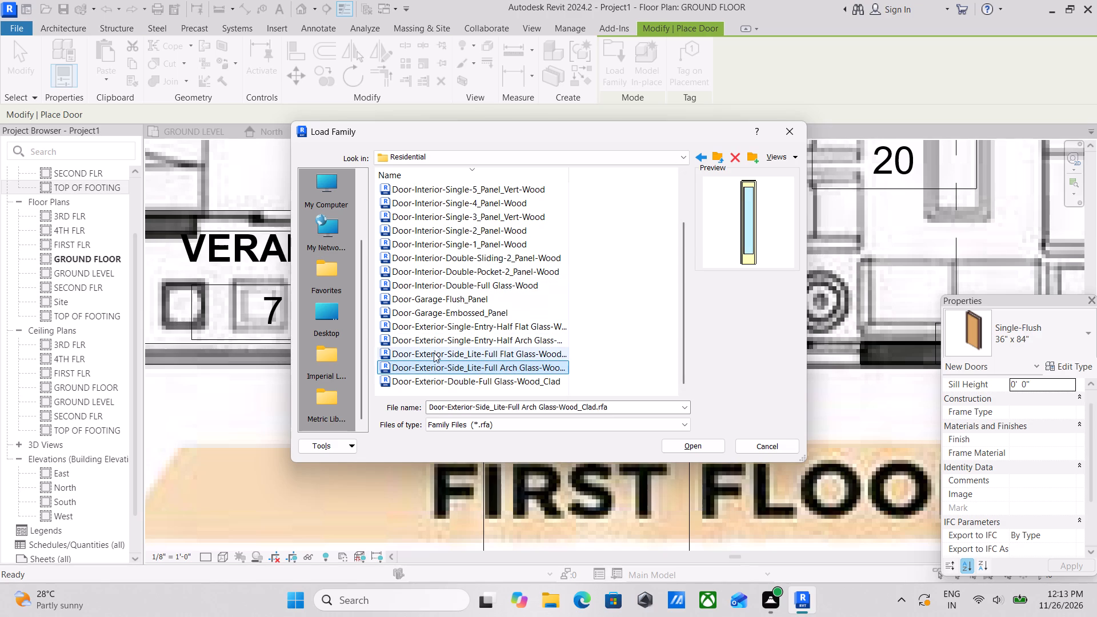
click(439, 338)
click(451, 325)
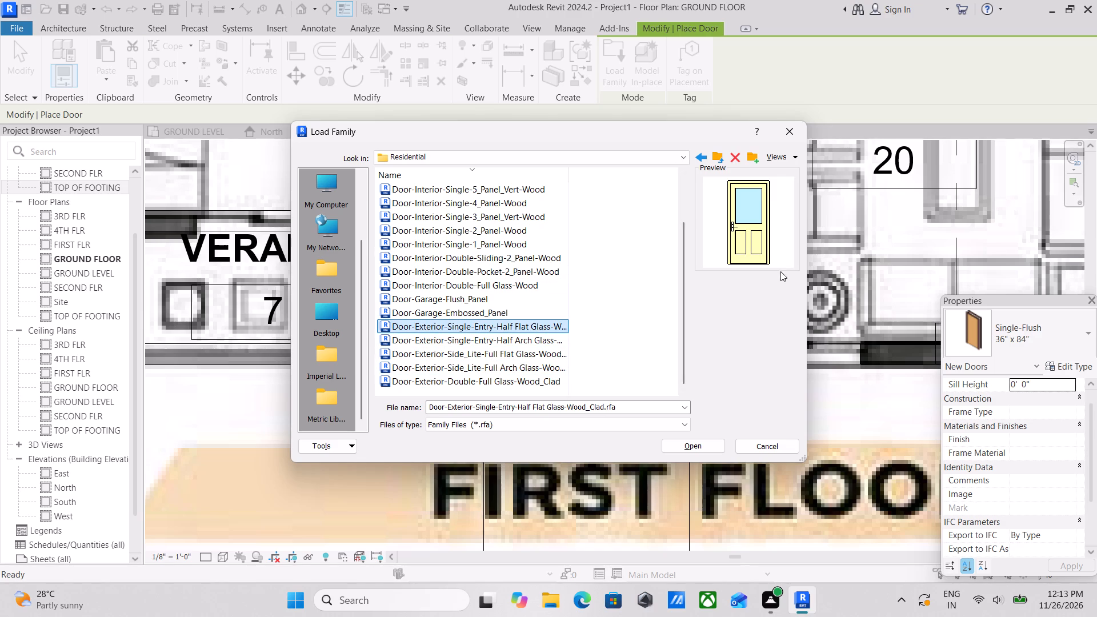
scroll(521, 374, down, 2)
Load the Door-Exterior-Double-Full Glass-Wood_Clad family with its 60" x 80" type.
click(494, 378)
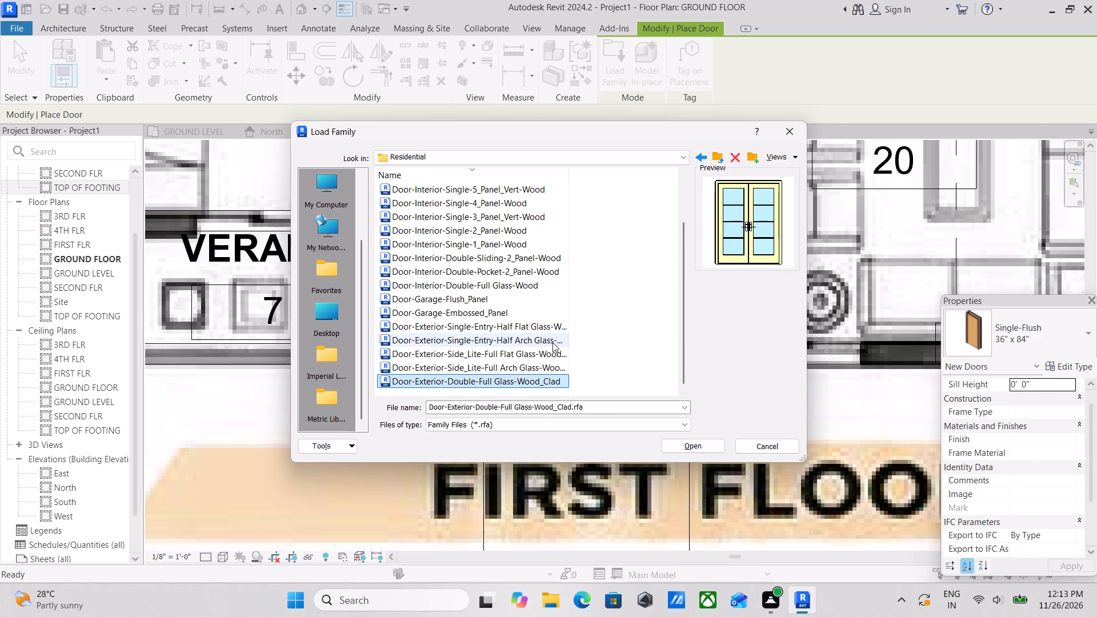
click(686, 441)
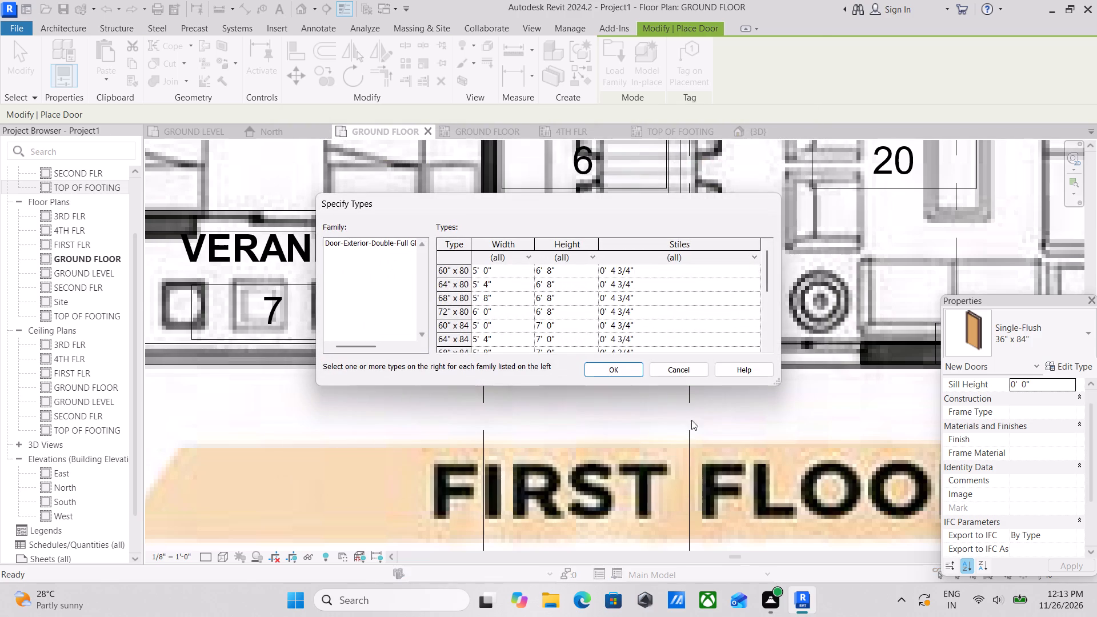
scroll(532, 316, down, 3)
scroll(527, 316, up, 5)
scroll(482, 288, up, 2)
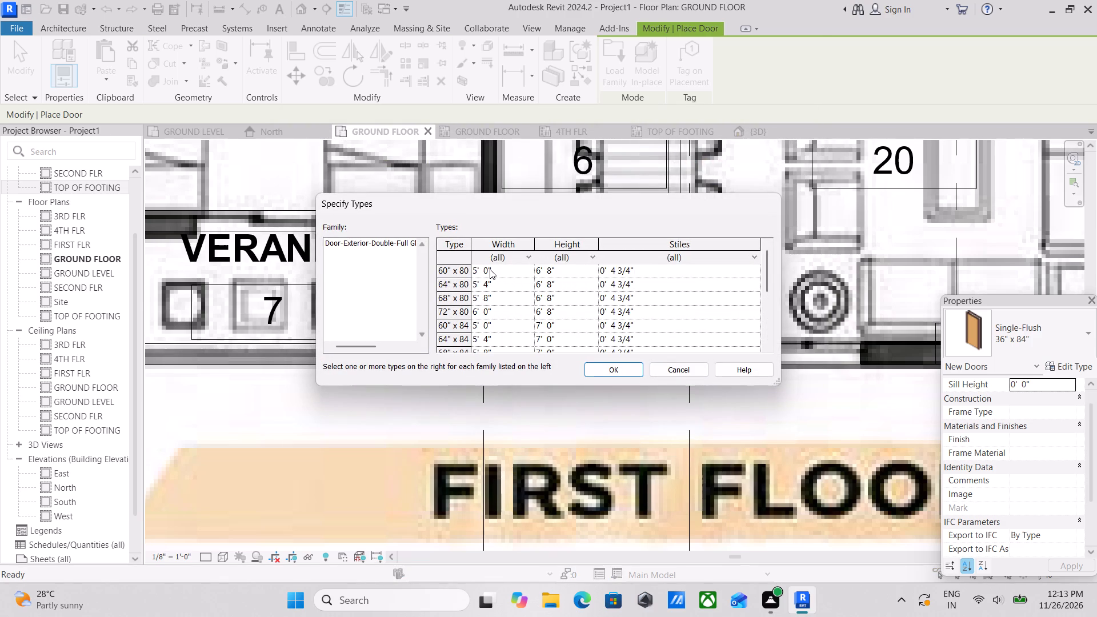
click(495, 271)
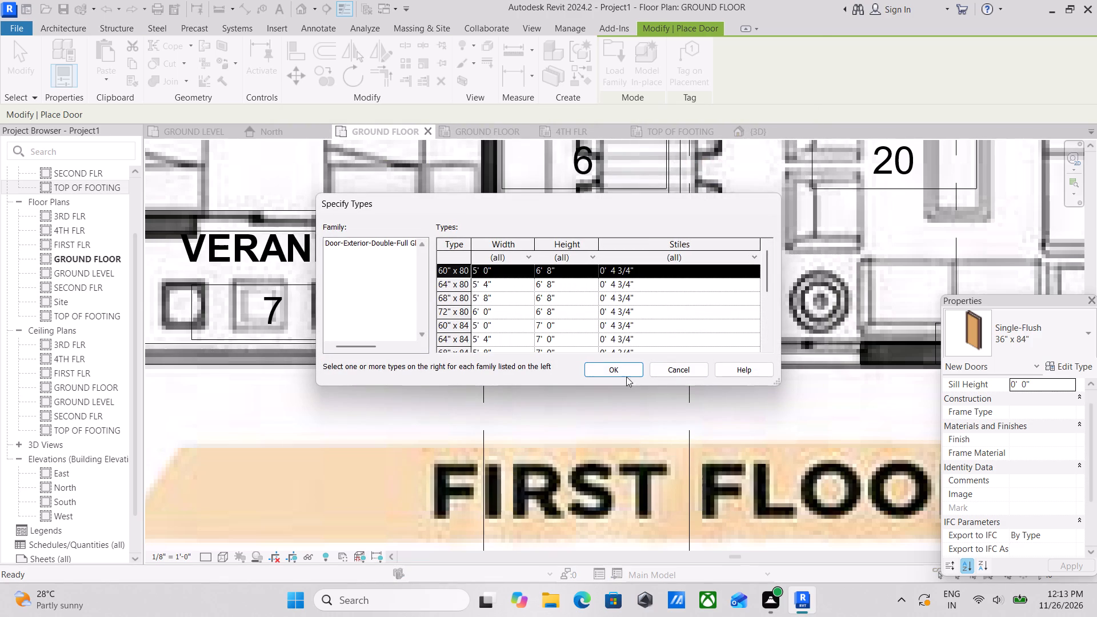
click(618, 362)
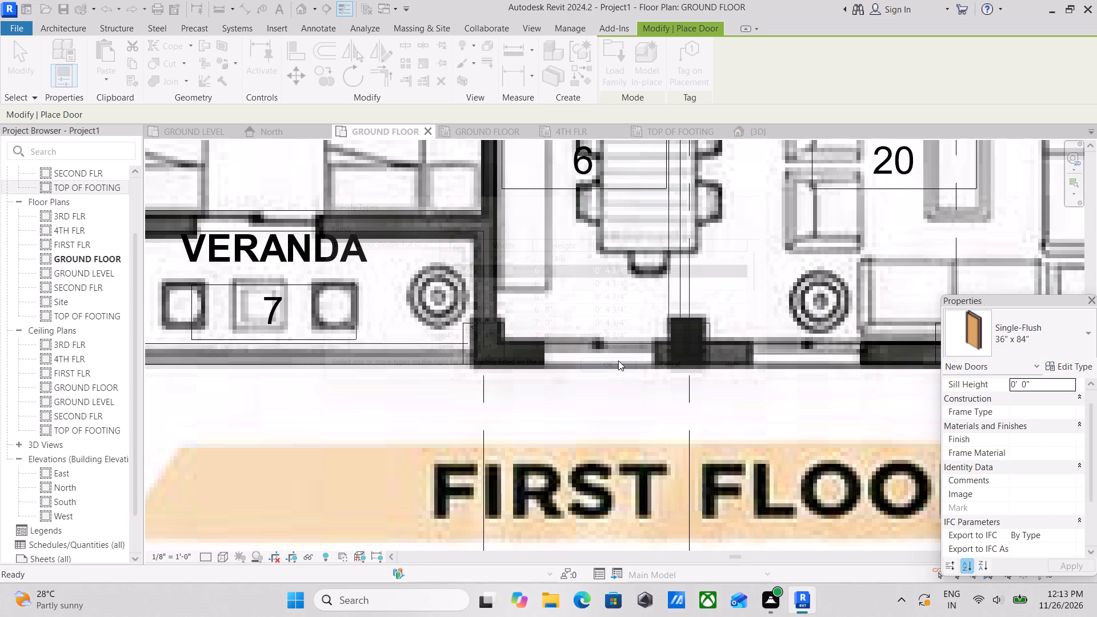
Duplicate the 60" x 80" exterior double glass door type under the name 3'6" X 7' DOOR.
scroll(596, 362, down, 3)
middle_drag(596, 362, 596, 440)
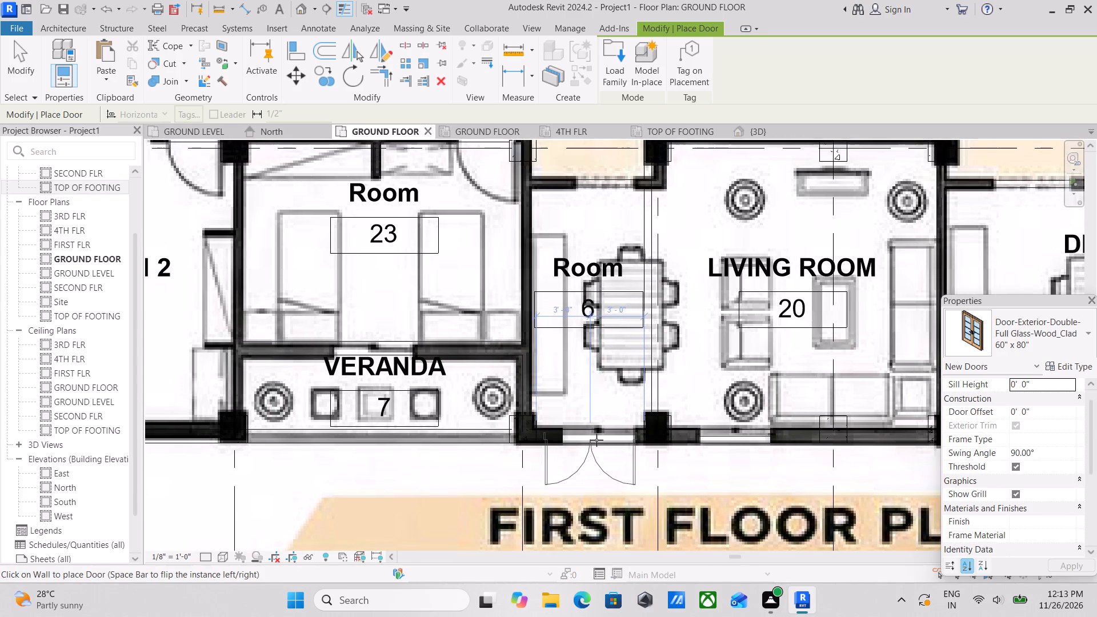
scroll(593, 440, up, 2)
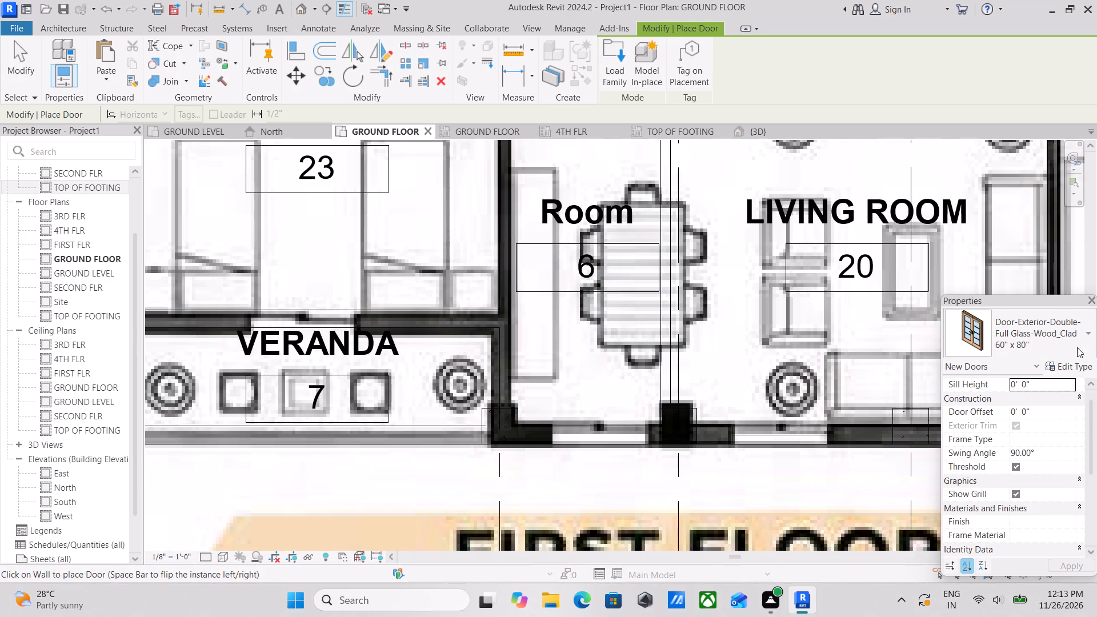
click(1075, 367)
click(1067, 143)
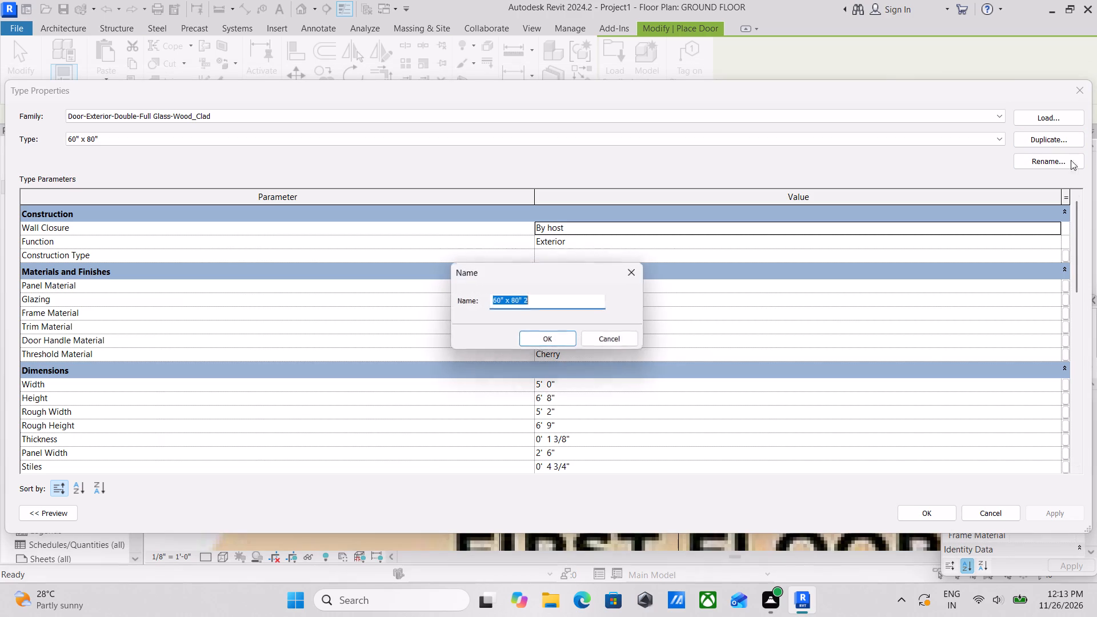
text(3')
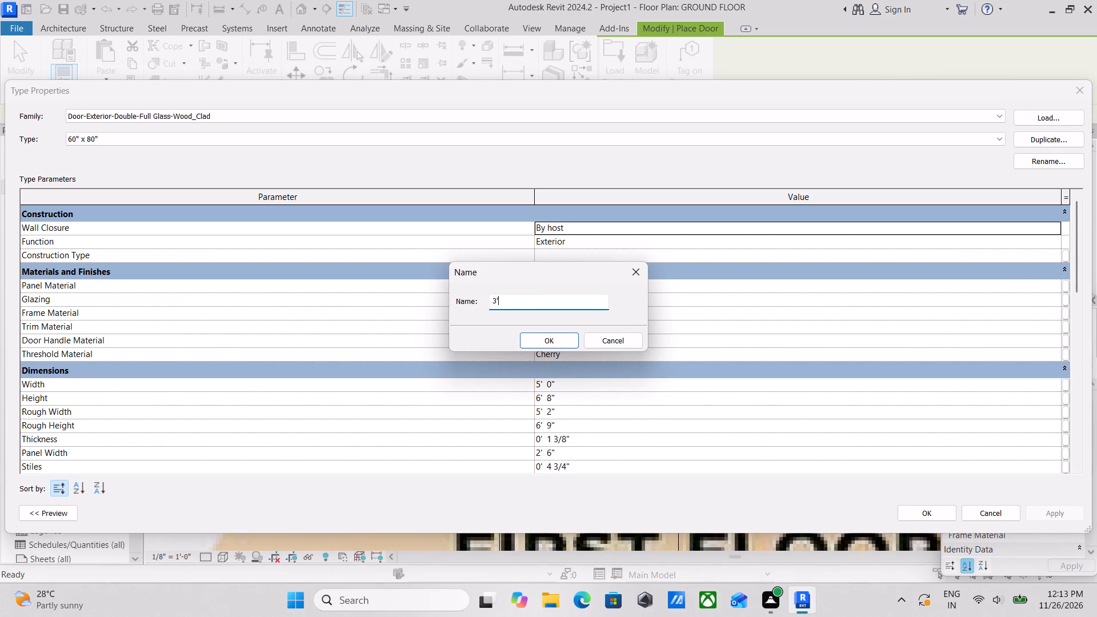
key(6)
text(" X 7')
key(space)
key(space)
text(DOOR)
click(536, 342)
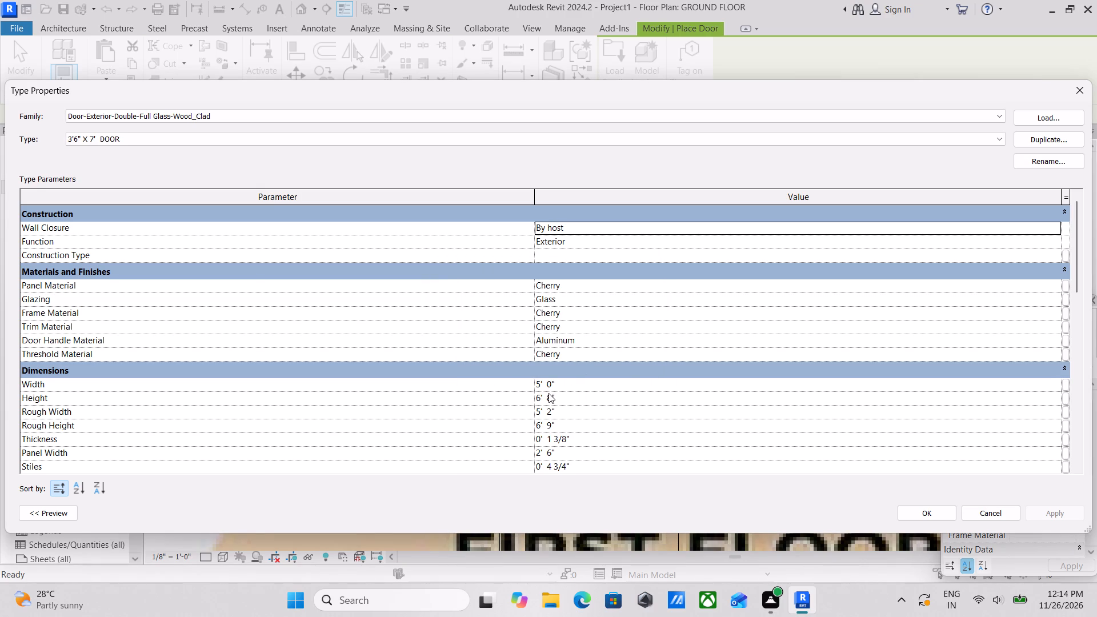
Set the new door type's width to 3' 6" and height to 7' and apply the changes.
click(567, 382)
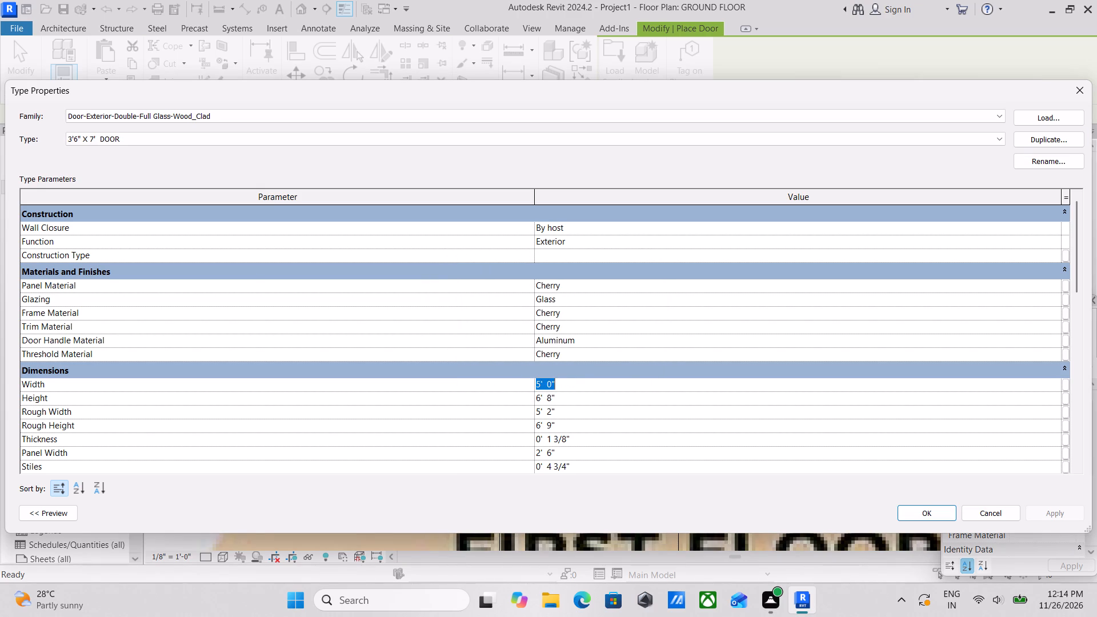
text(3'6)
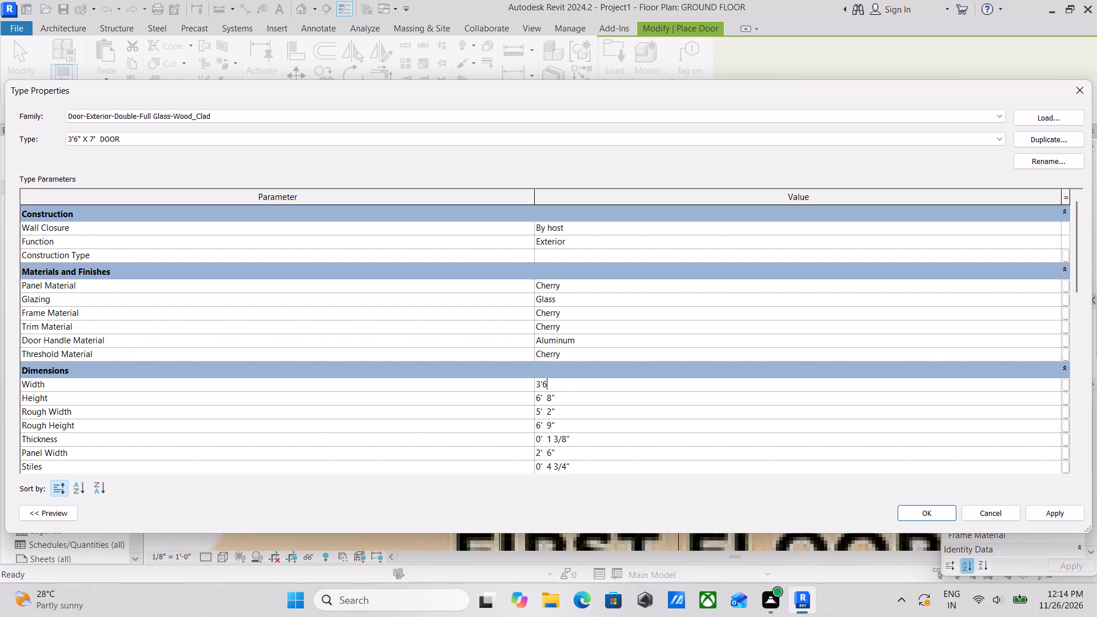
key(shift+quotedbl)
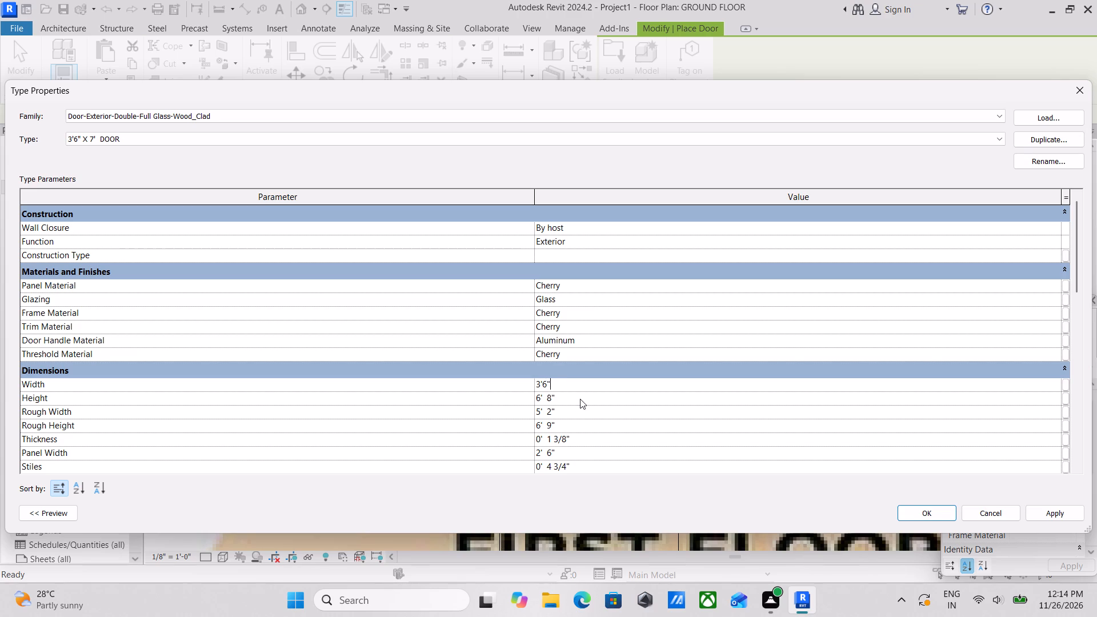
click(580, 399)
key(7)
key(apostrophe)
scroll(583, 399, down, 3)
click(1043, 512)
click(934, 511)
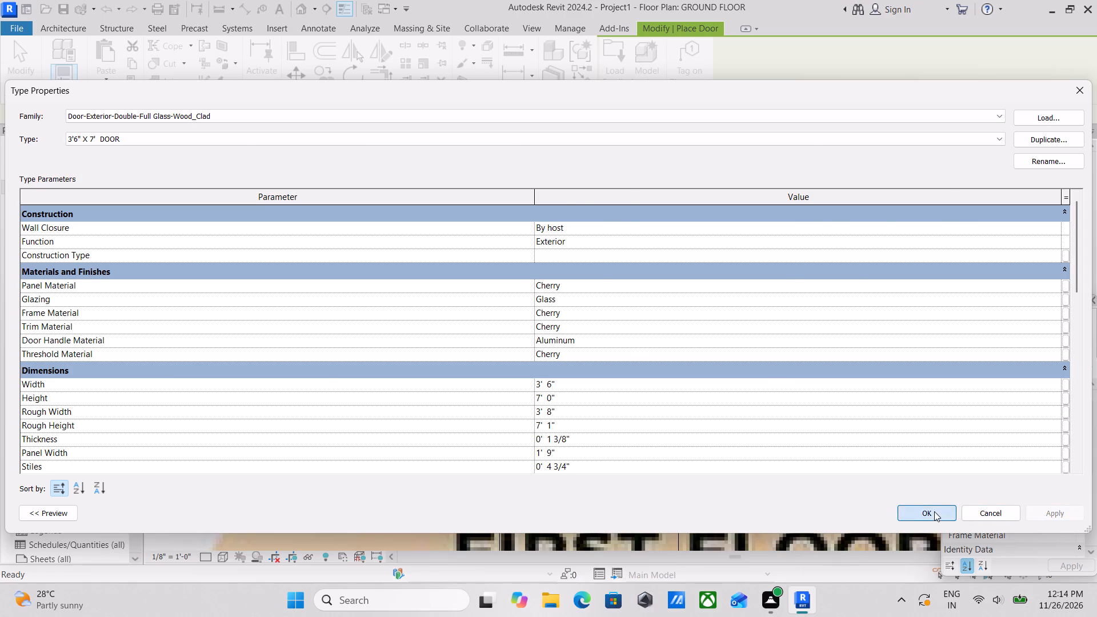
Place the 3'6" X 7' double glass door in the exterior wall opening south of Room 6, and end door placement.
scroll(600, 436, up, 3)
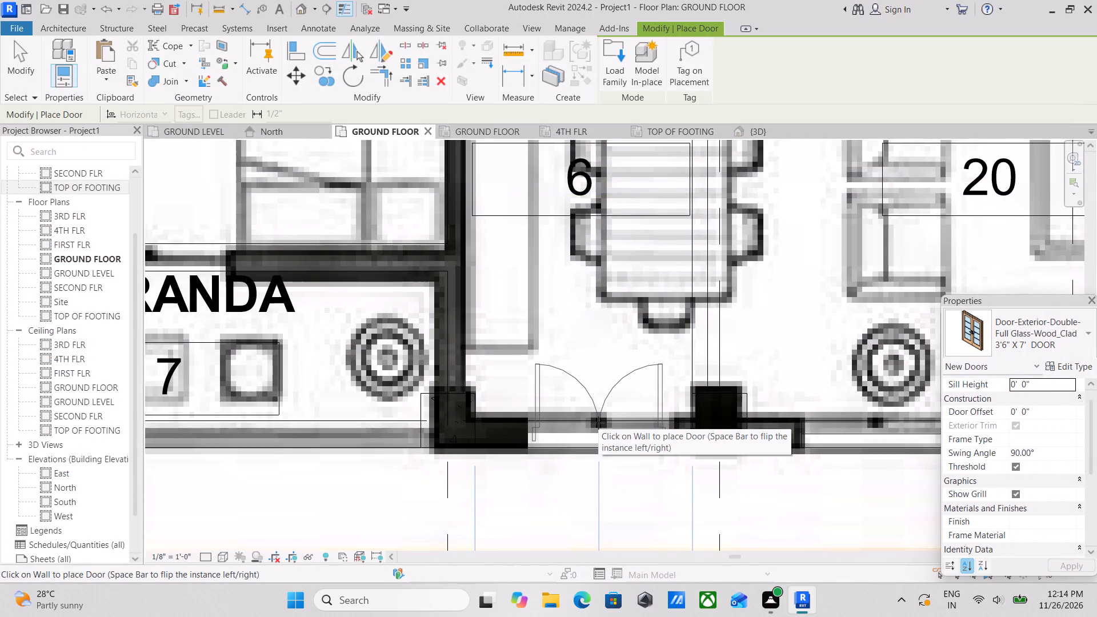
click(598, 423)
scroll(598, 423, down, 3)
middle_drag(597, 422, 528, 385)
key(Escape)
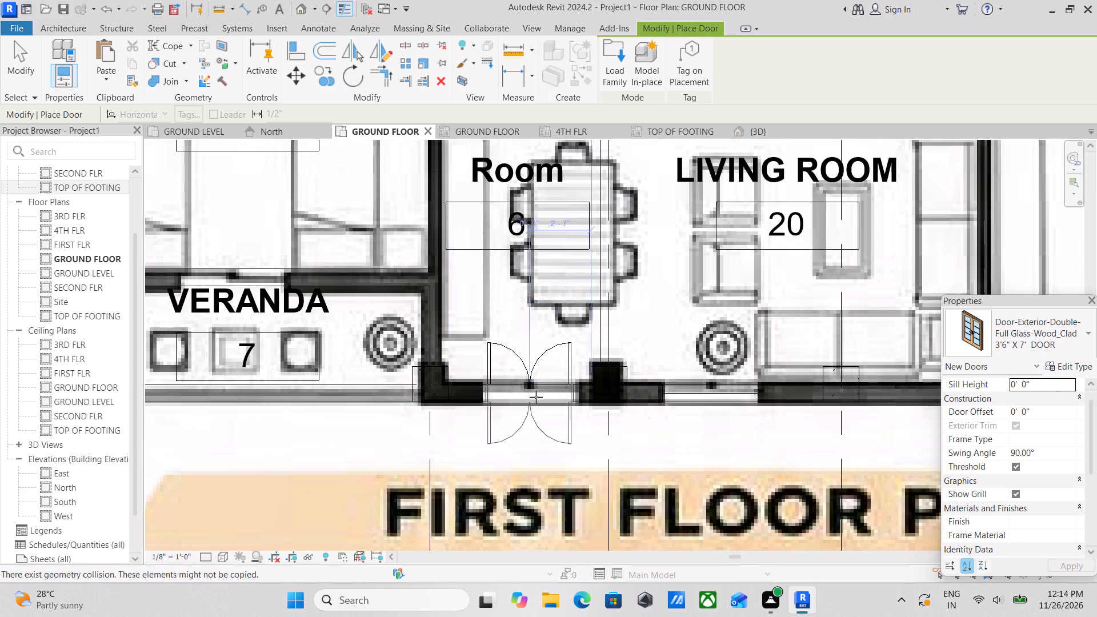
scroll(536, 398, down, 3)
middle_drag(535, 399, 522, 471)
key(Escape)
middle_drag(575, 388, 580, 476)
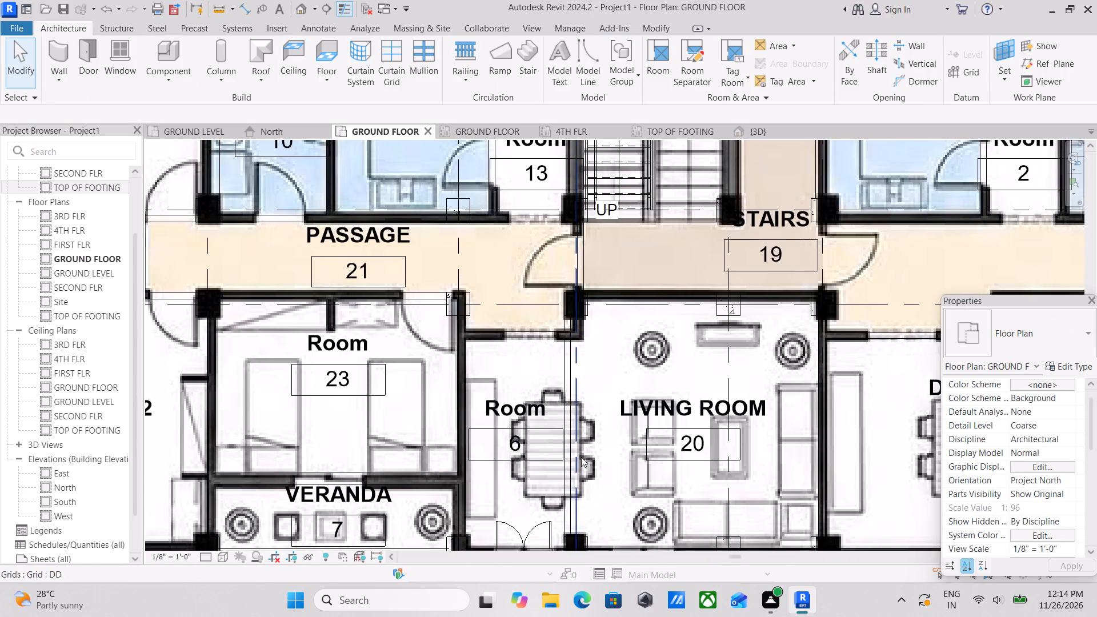
key(Escape)
Delete the 5" interior wall across the opening between Passage 21 and Room 6, keeping both rooms.
scroll(580, 379, up, 2)
scroll(513, 358, up, 2)
key(Escape)
scroll(518, 302, down, 7)
middle_drag(522, 335, 502, 343)
scroll(494, 322, up, 5)
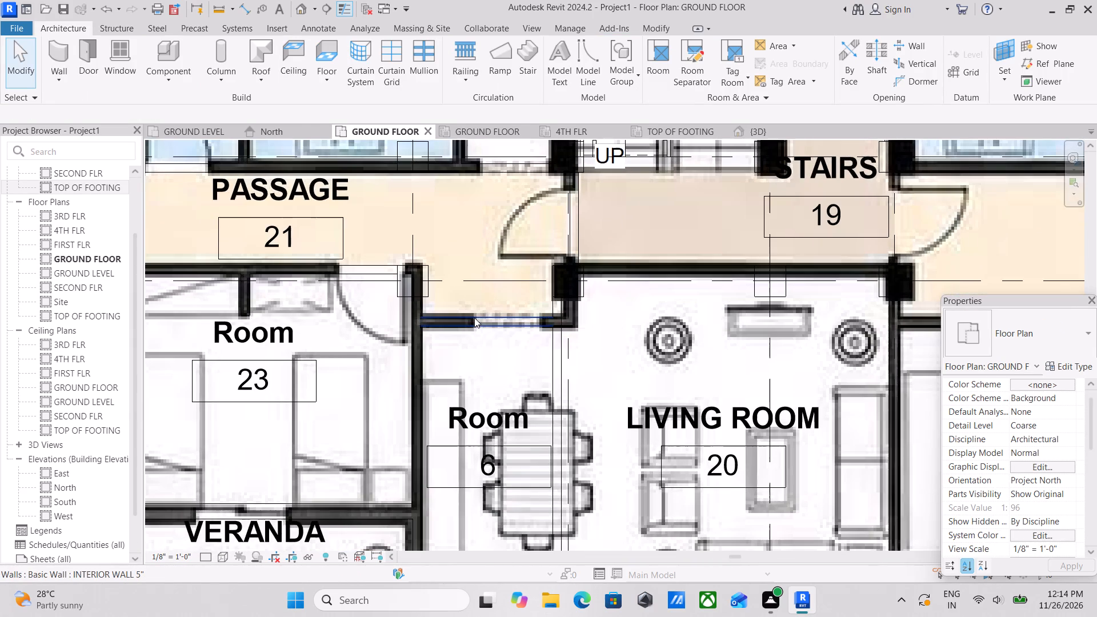
click(489, 326)
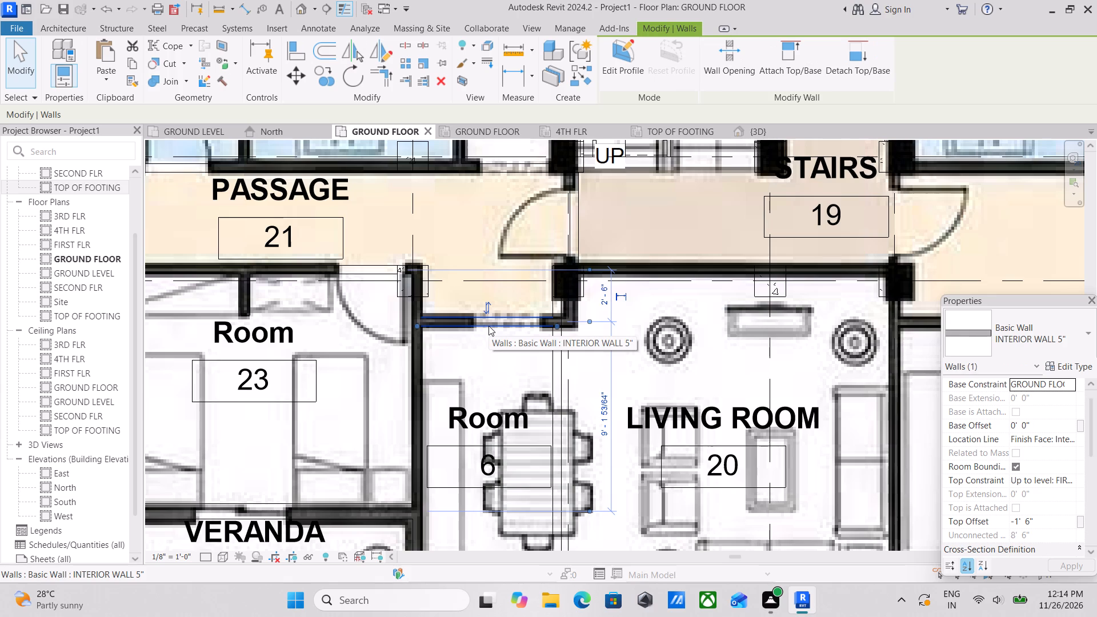
right_click(489, 326)
click(534, 388)
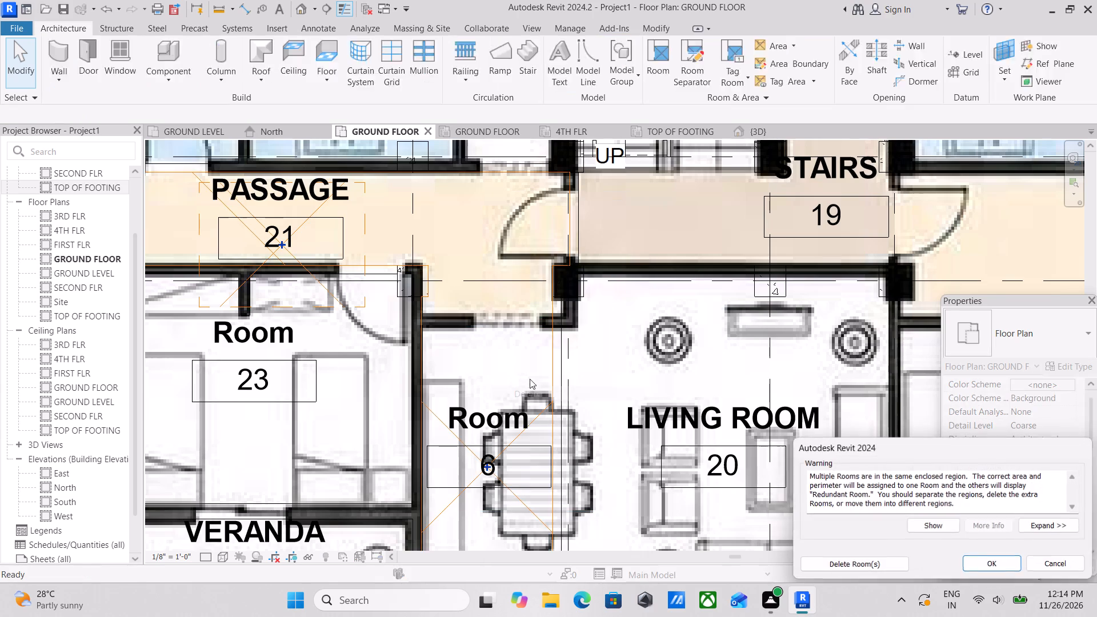
scroll(526, 371, down, 1)
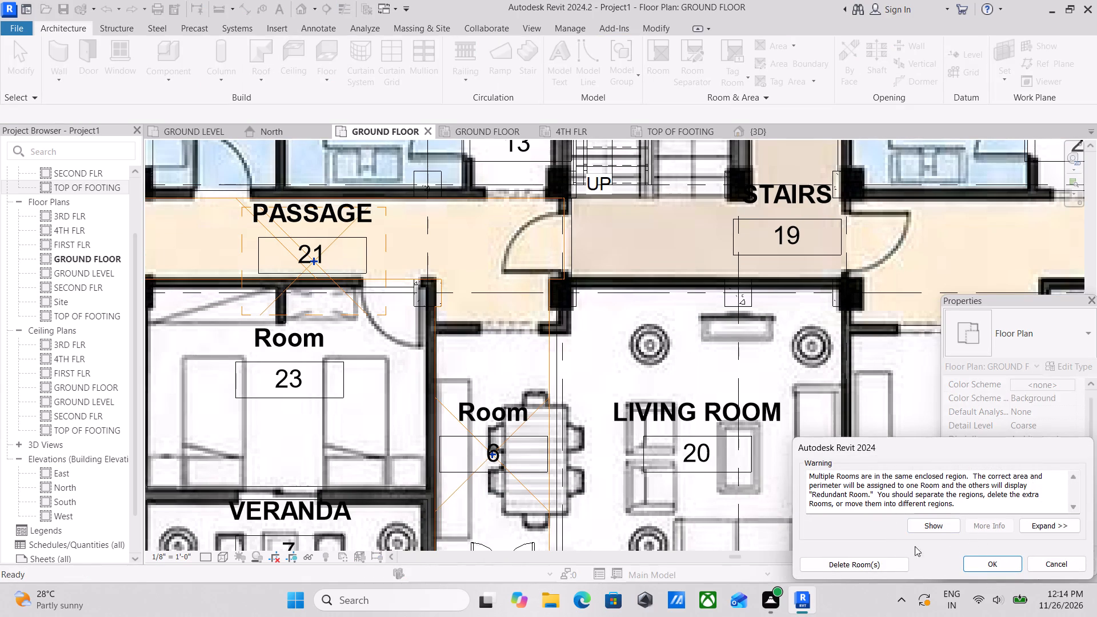
click(994, 566)
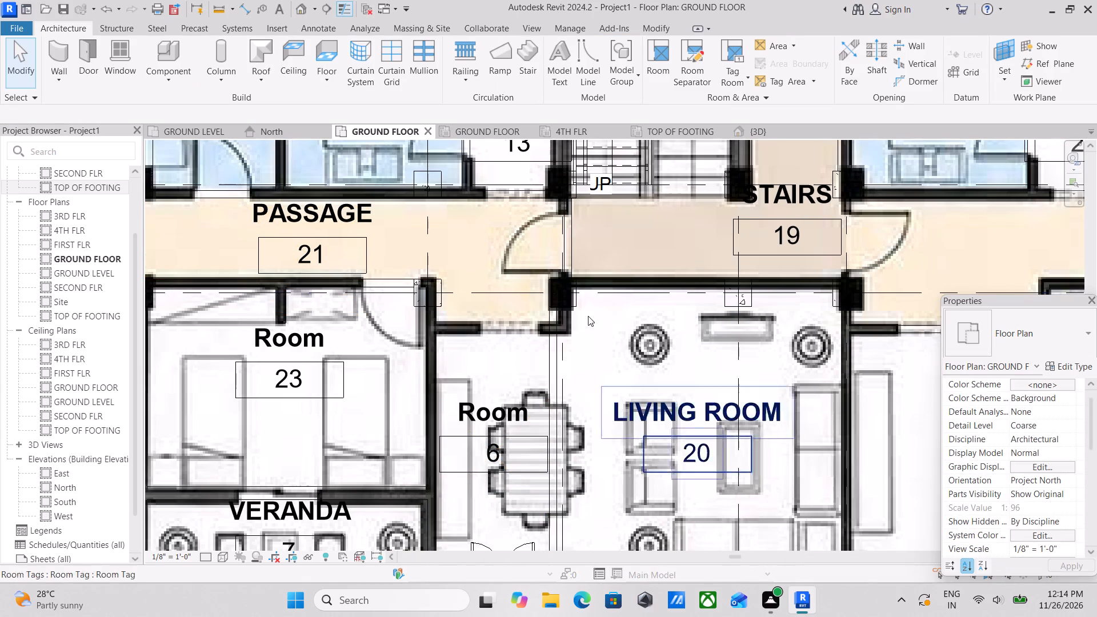
scroll(510, 296, down, 2)
key(Escape)
Switch the floor plan's visual style from line display to shaded.
scroll(495, 331, down, 2)
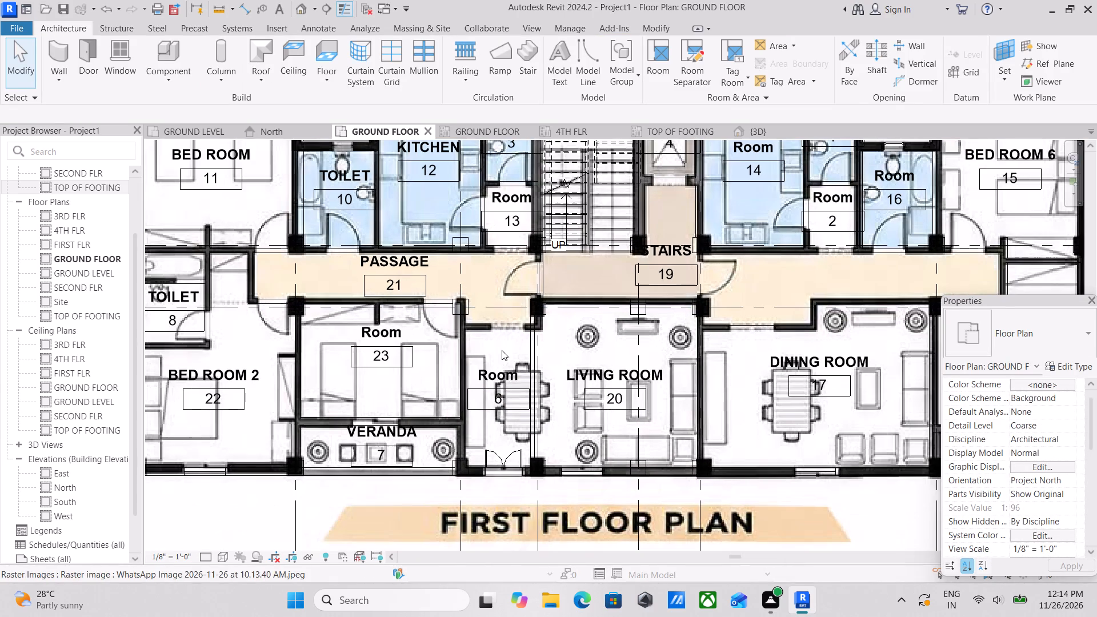
middle_drag(471, 319, 469, 362)
scroll(517, 328, down, 1)
middle_drag(517, 328, 498, 342)
scroll(486, 402, up, 2)
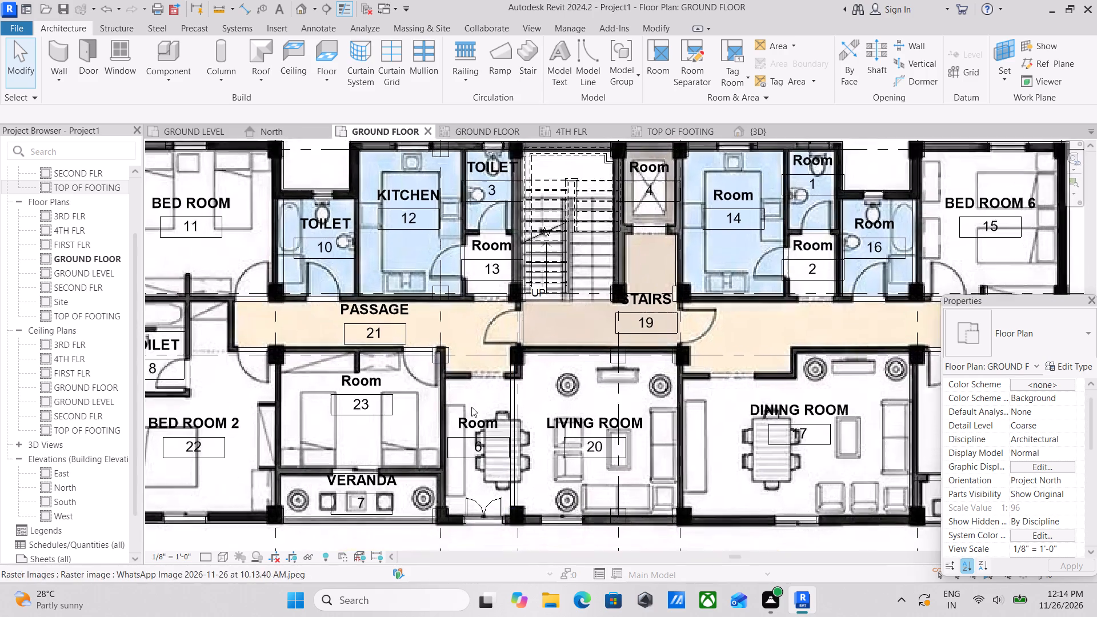
scroll(471, 407, up, 1)
middle_drag(457, 400, 483, 330)
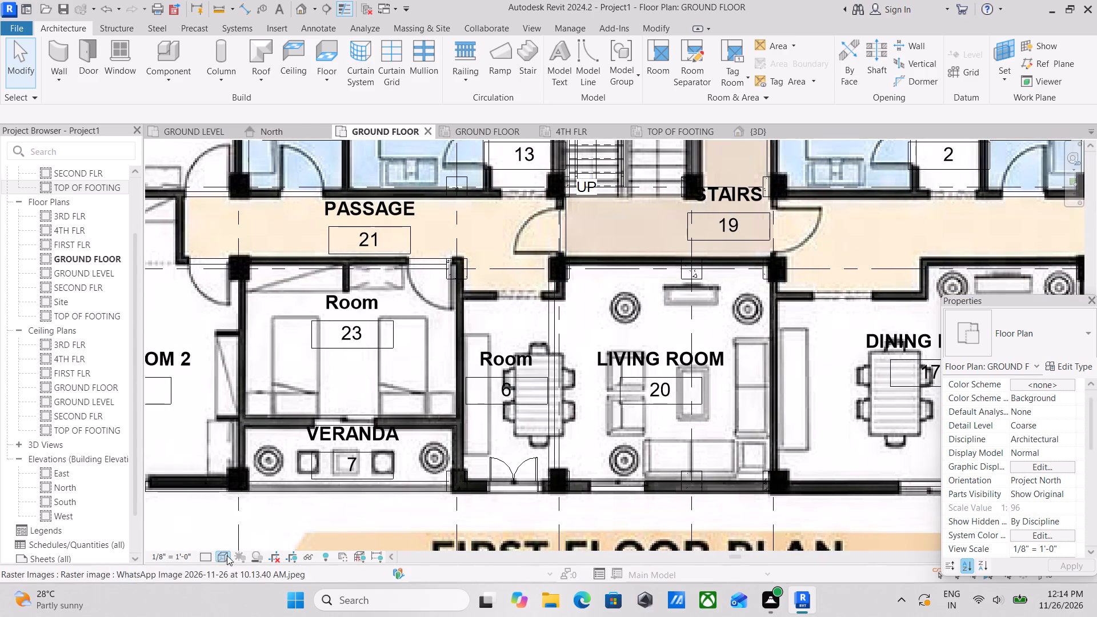
click(226, 554)
click(230, 499)
Examine the plan's walls and remaining door openings, from Room 6 and the passage across to Bed Rooms 6 and 3.
scroll(400, 400, down, 1)
scroll(509, 448, up, 2)
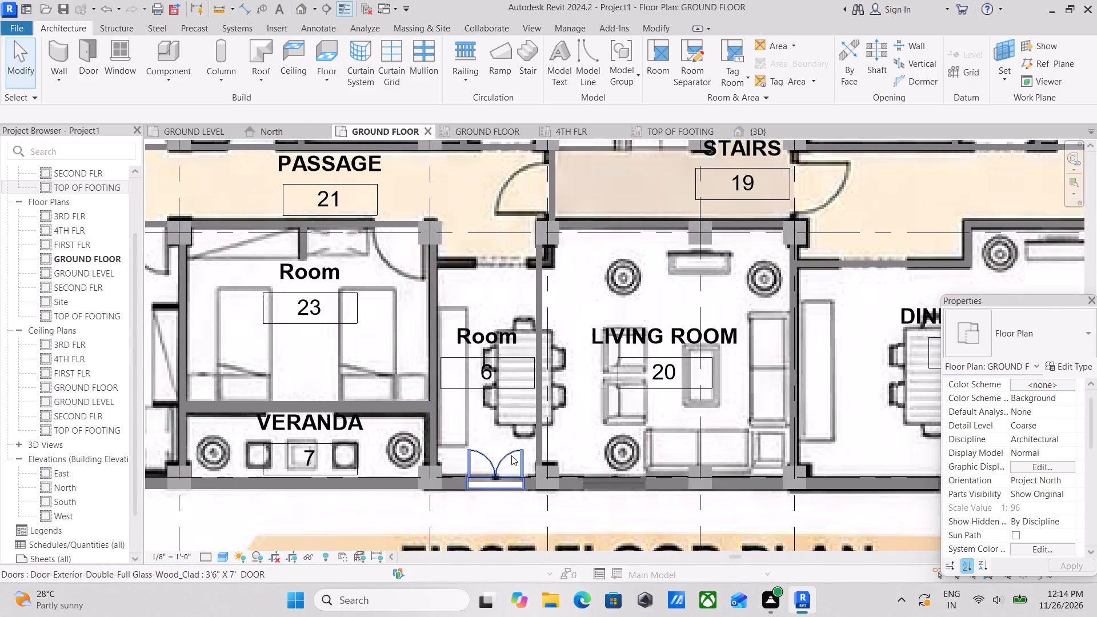
scroll(476, 489, up, 3)
scroll(520, 450, up, 4)
scroll(439, 432, down, 5)
middle_drag(523, 382, 463, 430)
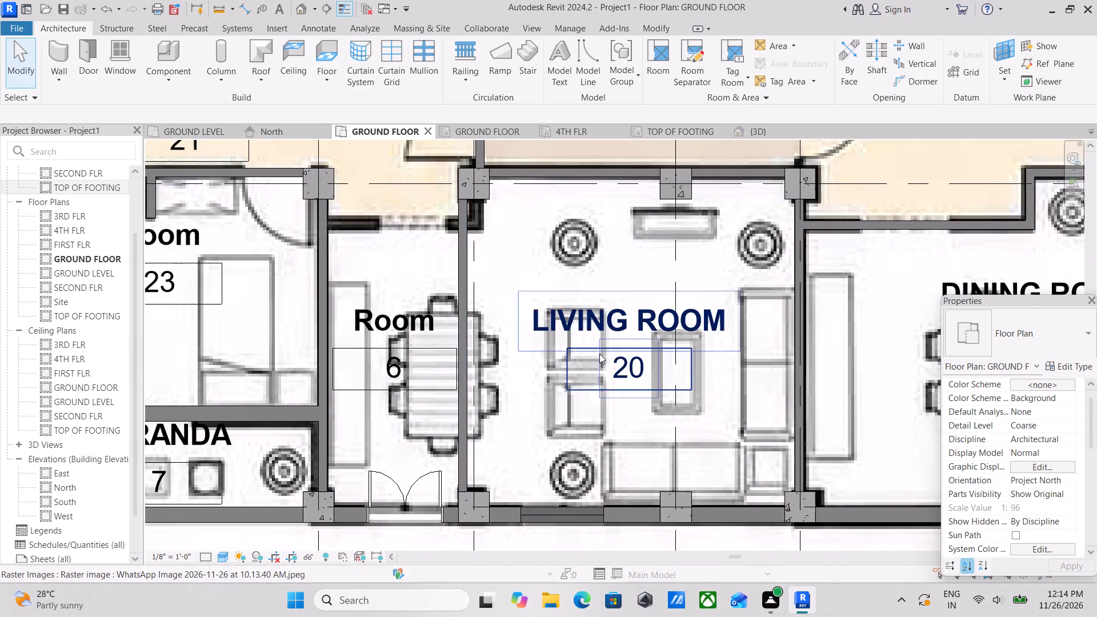
middle_drag(603, 354, 501, 322)
scroll(482, 324, down, 3)
middle_drag(513, 317, 599, 335)
middle_drag(429, 314, 495, 371)
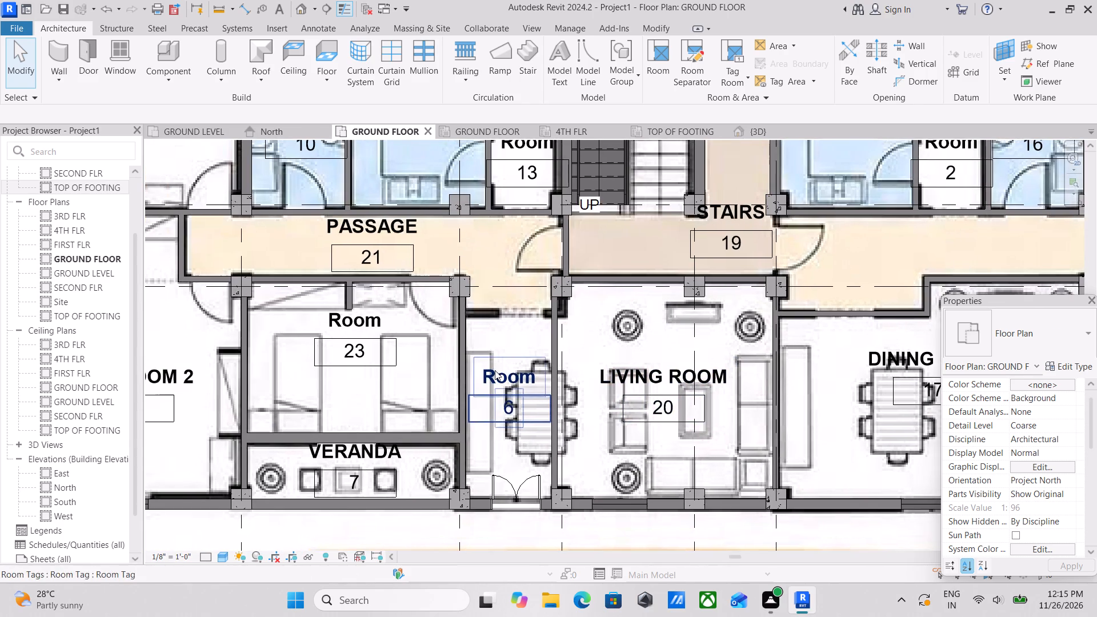
middle_drag(430, 315, 509, 390)
middle_drag(416, 358, 485, 348)
middle_drag(619, 277, 576, 320)
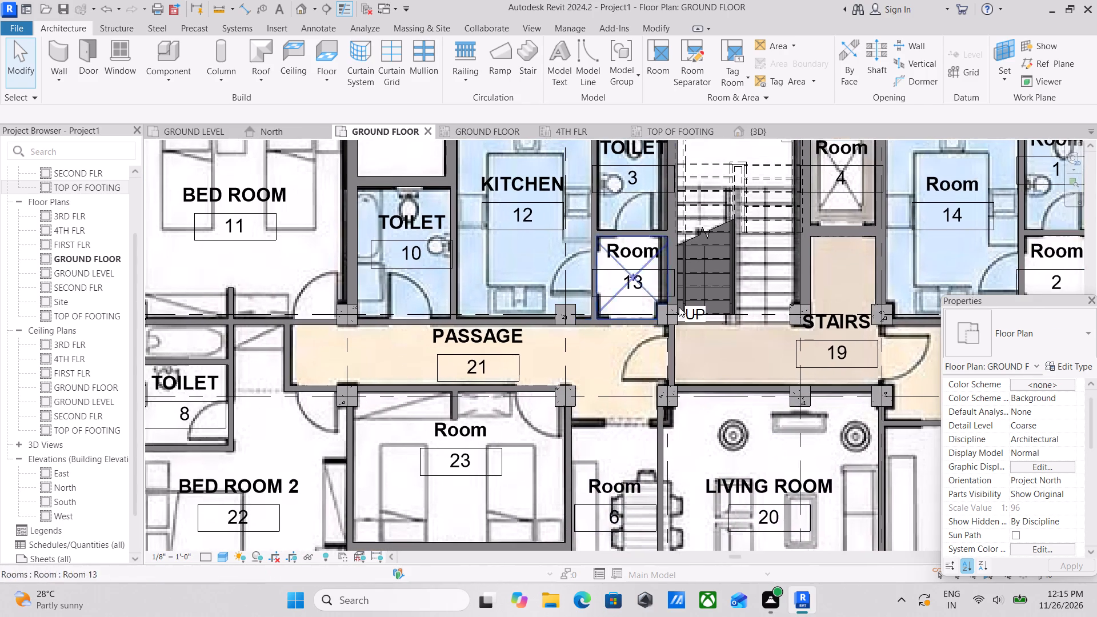
middle_drag(722, 318, 532, 322)
middle_drag(707, 307, 515, 286)
scroll(605, 306, down, 1)
middle_drag(605, 306, 498, 316)
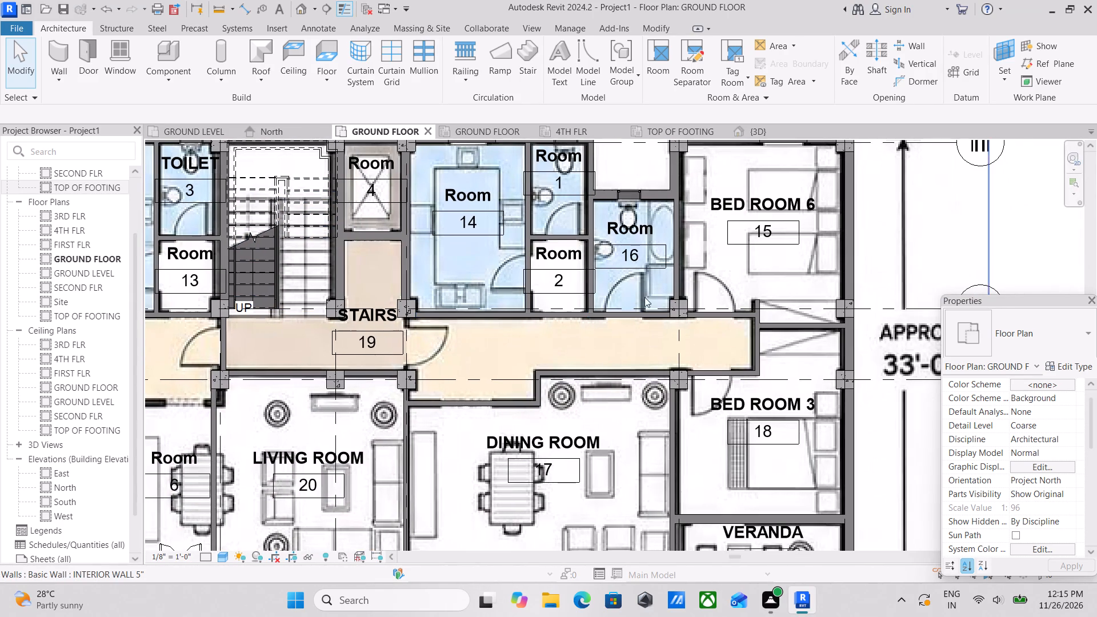
middle_drag(698, 306, 655, 301)
scroll(671, 293, up, 2)
scroll(662, 339, up, 1)
middle_drag(662, 339, 651, 373)
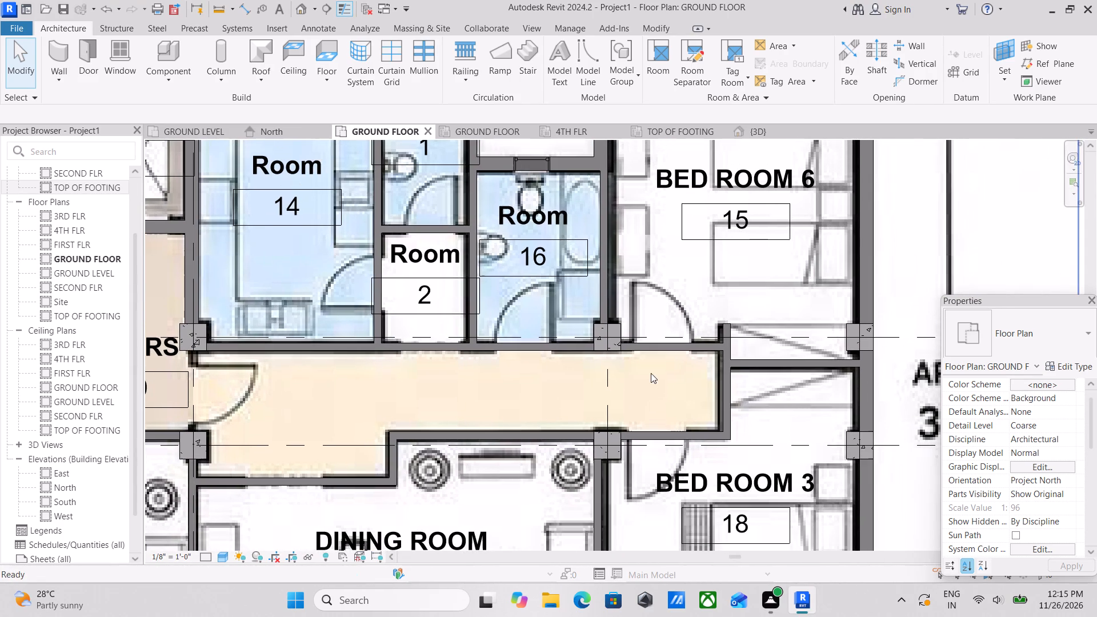
Start door placement and check which door types are already available in the project.
text(DR)
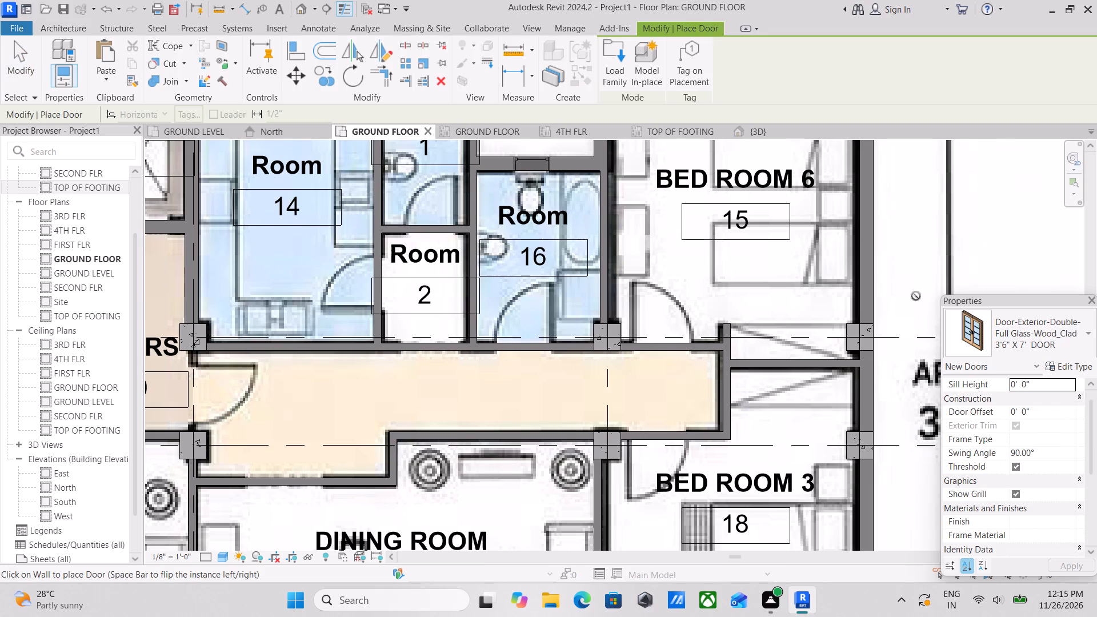
click(980, 318)
scroll(877, 82, up, 3)
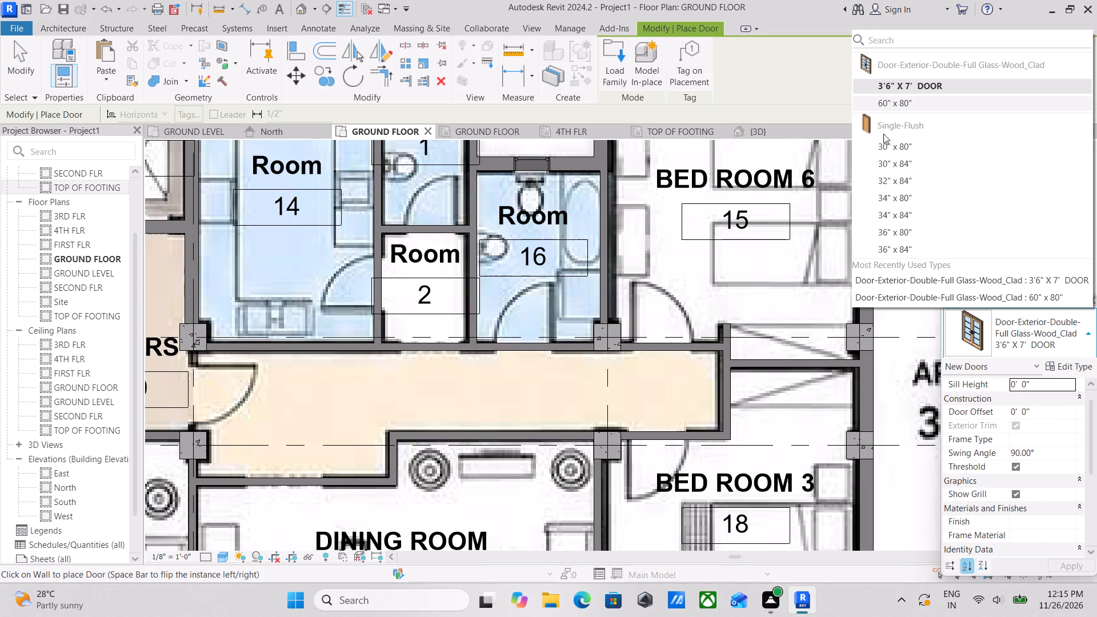
scroll(883, 134, down, 2)
key(Escape)
middle_drag(723, 394, 705, 298)
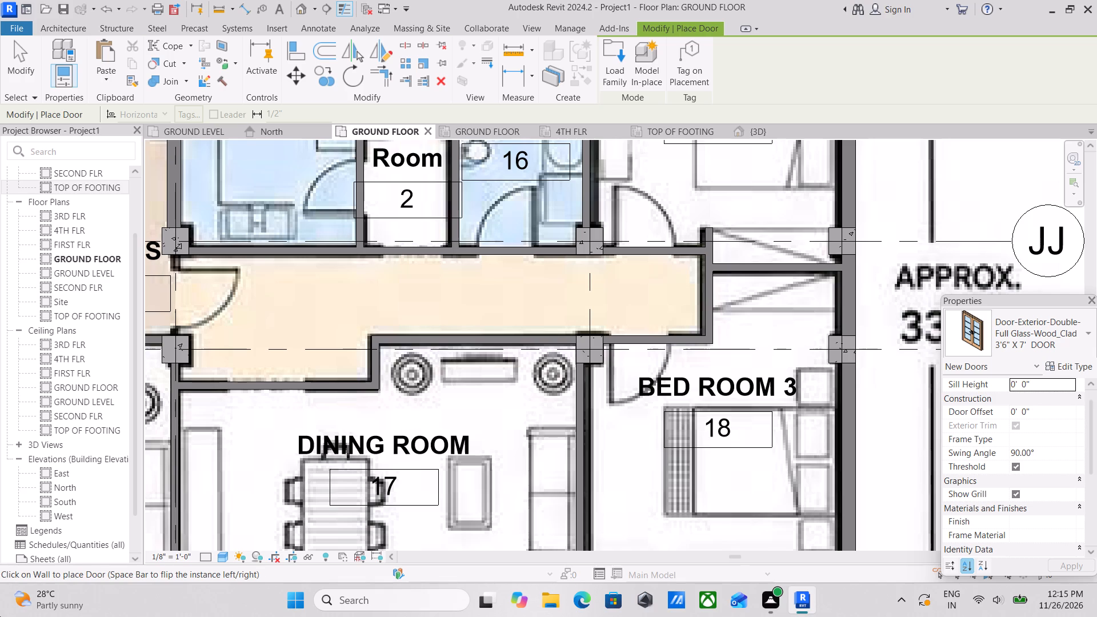
text(DR)
click(988, 347)
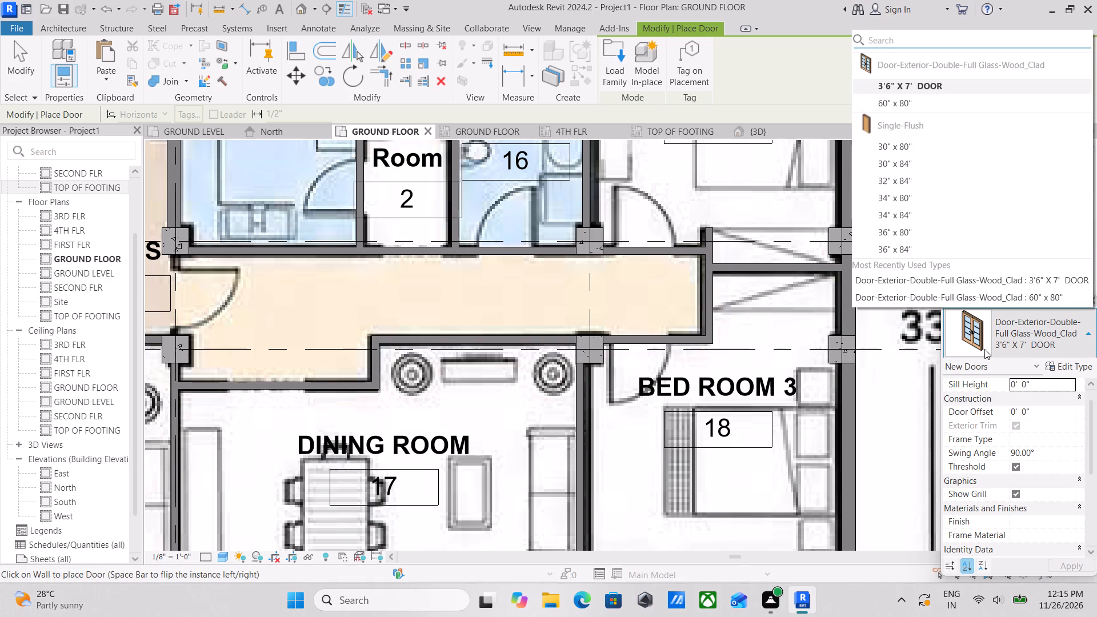
key(Escape)
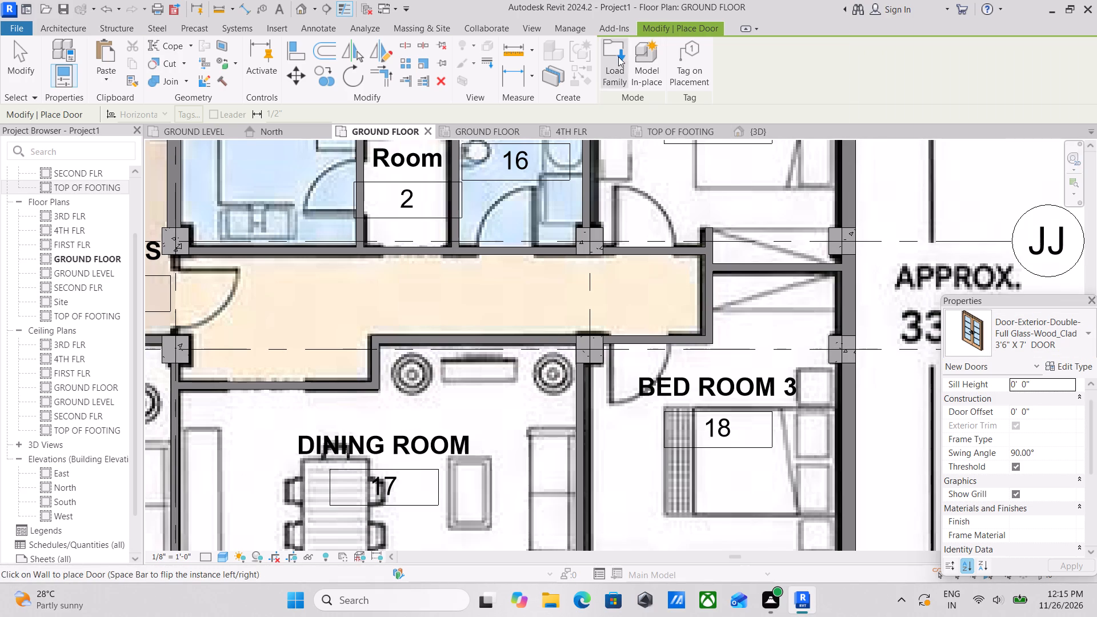
Load the Door-Interior-Single-6_Panel-Wood family with its 36" x 84" type.
click(616, 57)
click(394, 246)
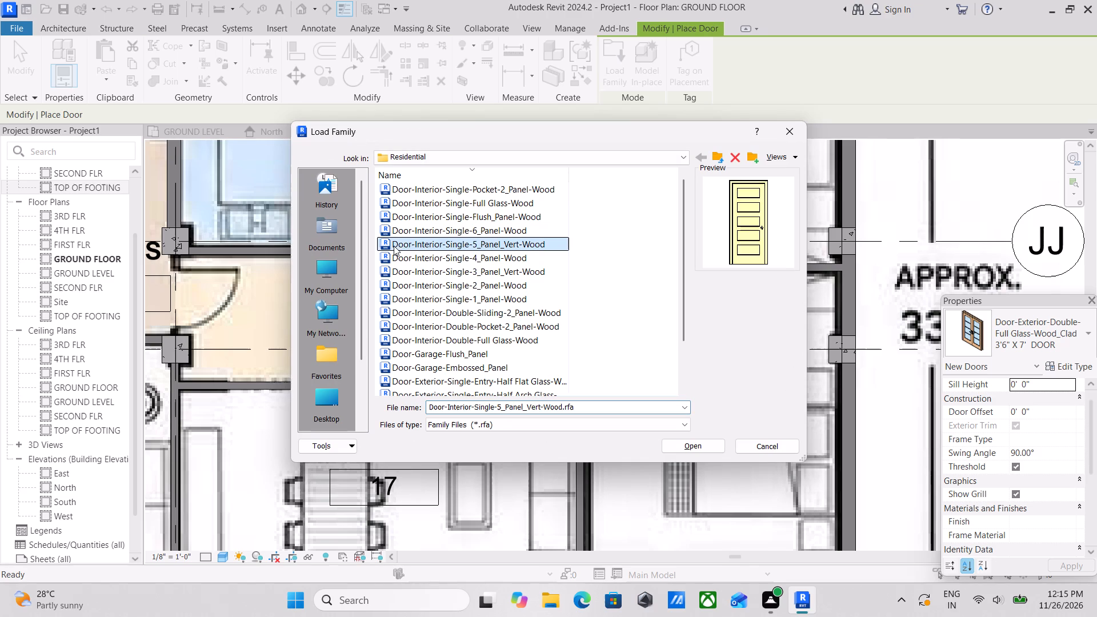
click(415, 231)
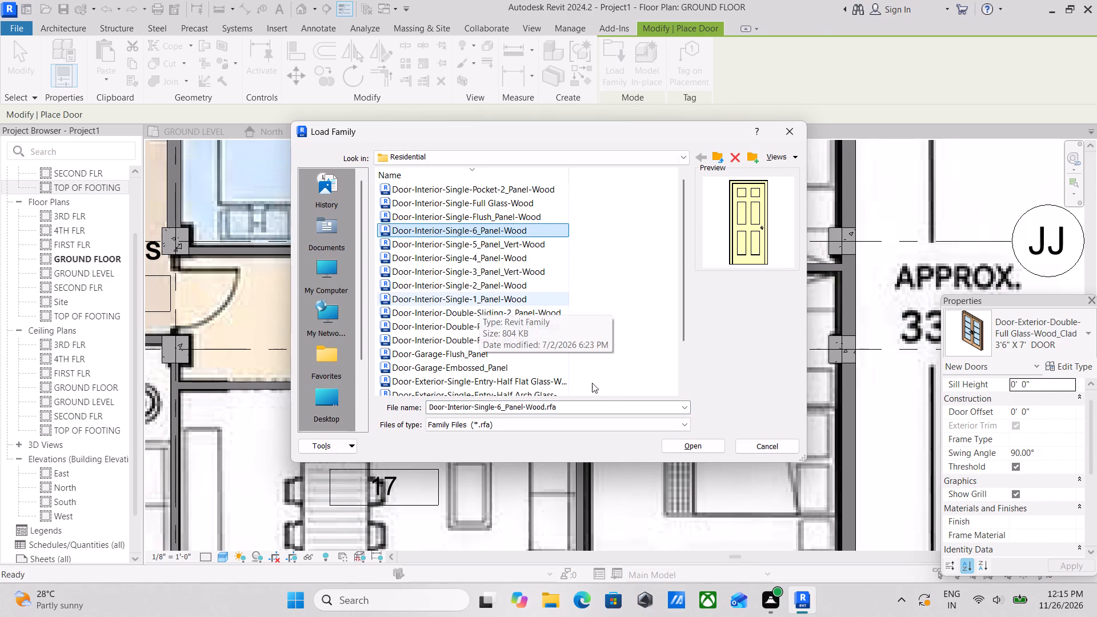
click(674, 444)
scroll(465, 282, down, 2)
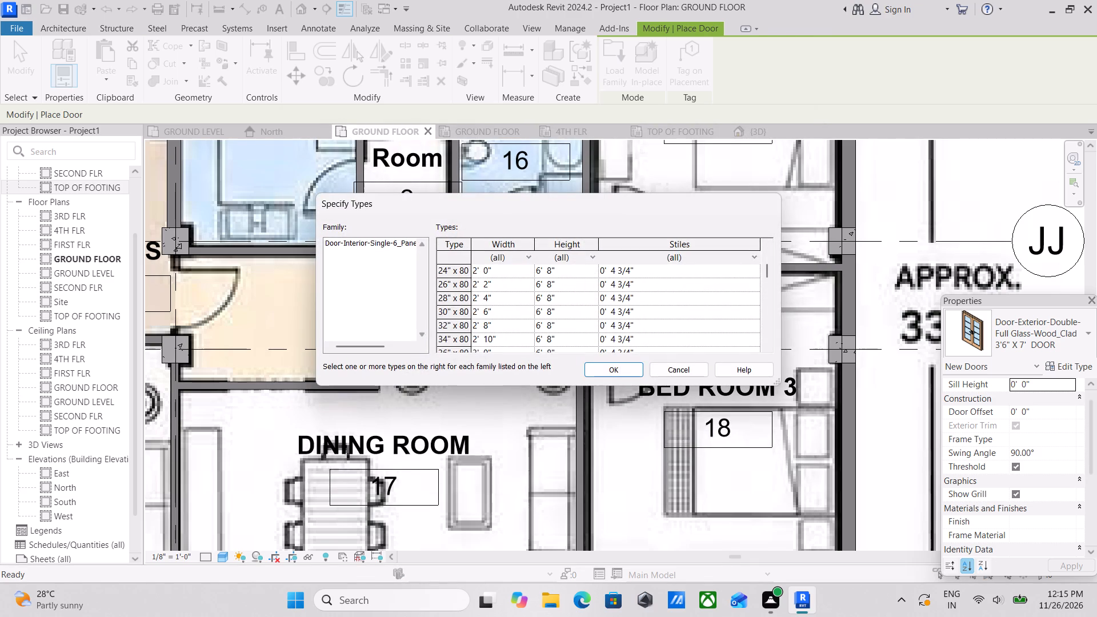
scroll(499, 316, down, 5)
scroll(499, 316, up, 4)
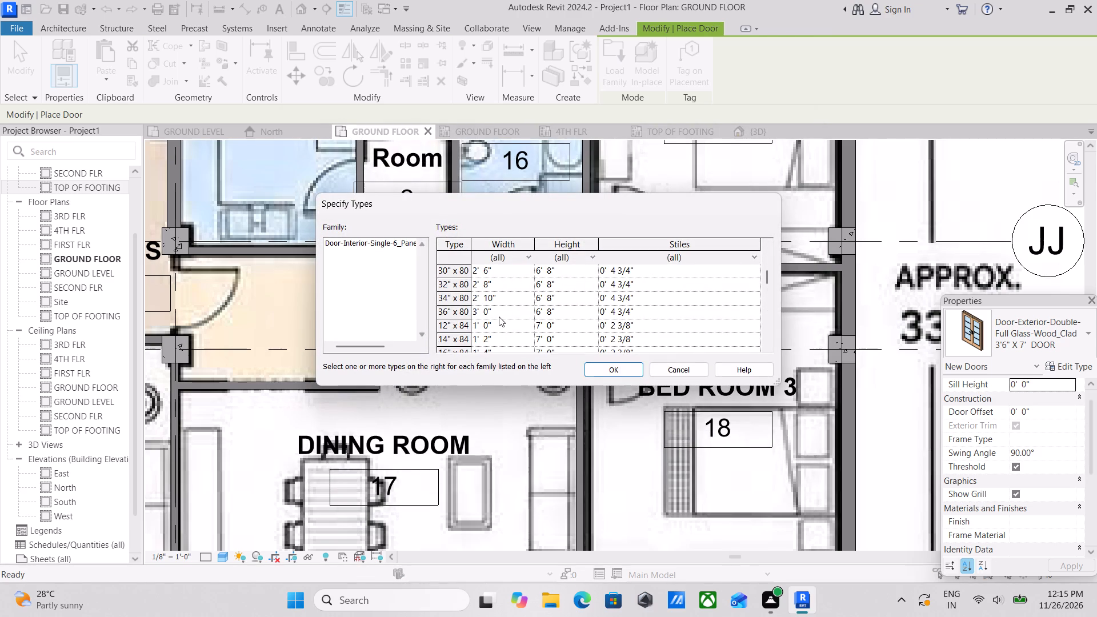
scroll(495, 308, down, 1)
scroll(495, 308, up, 1)
click(505, 308)
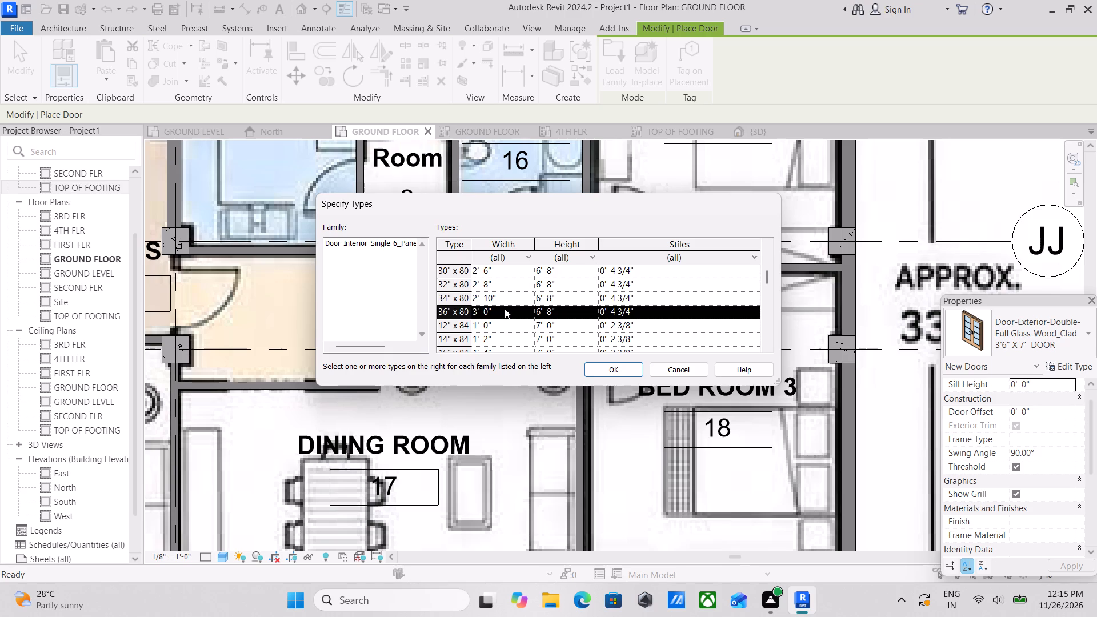
scroll(493, 317, down, 4)
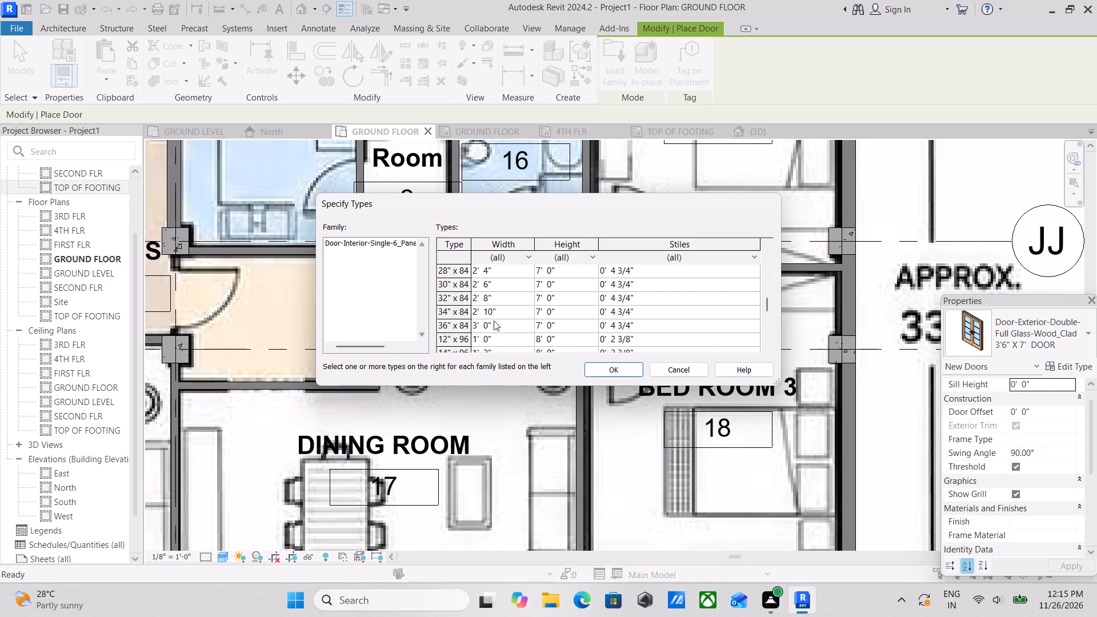
click(494, 322)
click(620, 372)
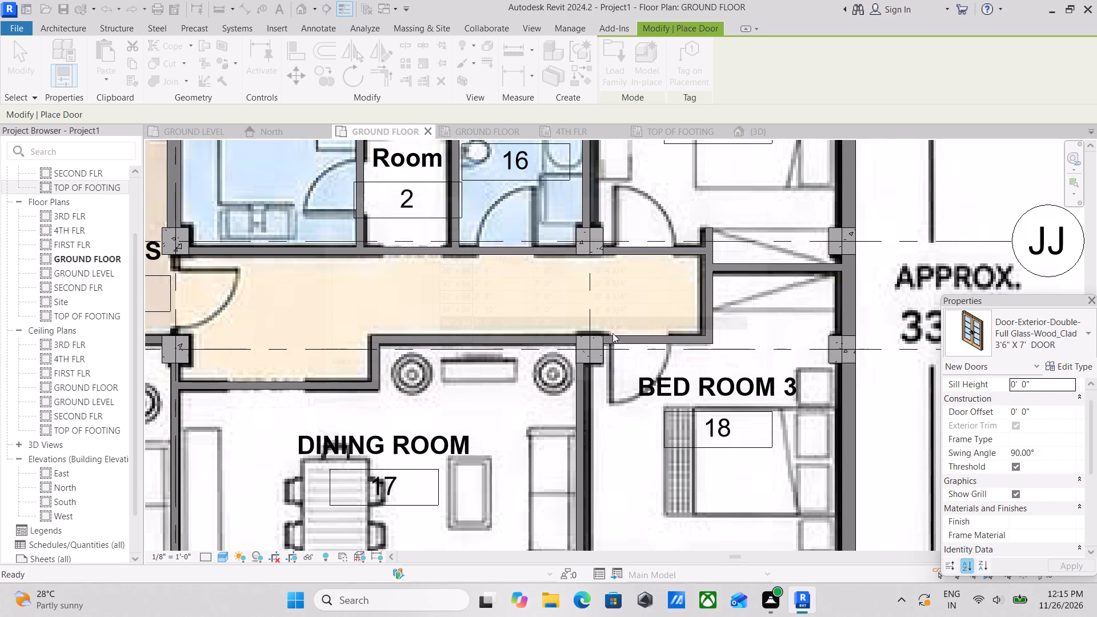
Place a 36" x 84" six-panel door in Bed Room 6's corridor wall, flipped to match the reference swing.
middle_drag(571, 301, 438, 378)
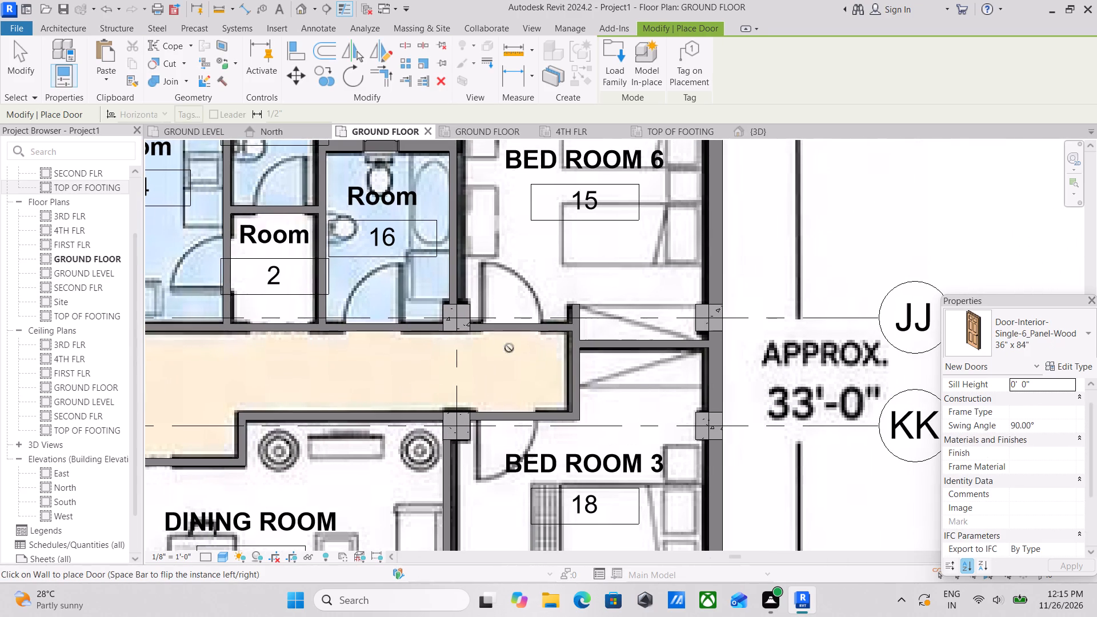
scroll(503, 322, up, 2)
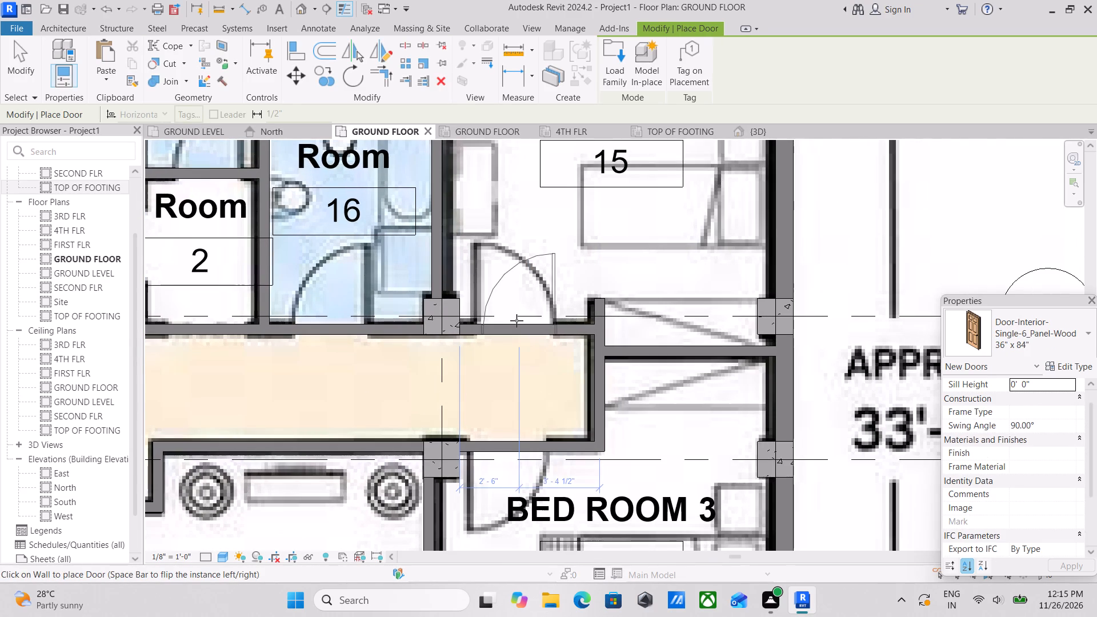
key(space)
scroll(517, 320, up, 2)
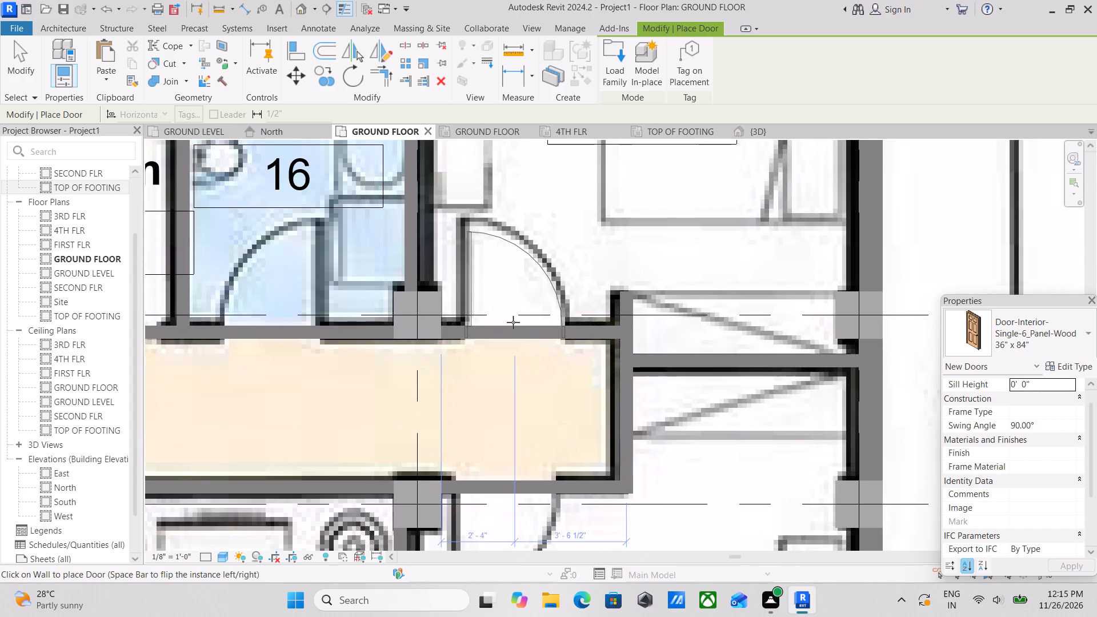
click(518, 322)
middle_drag(518, 322, 502, 291)
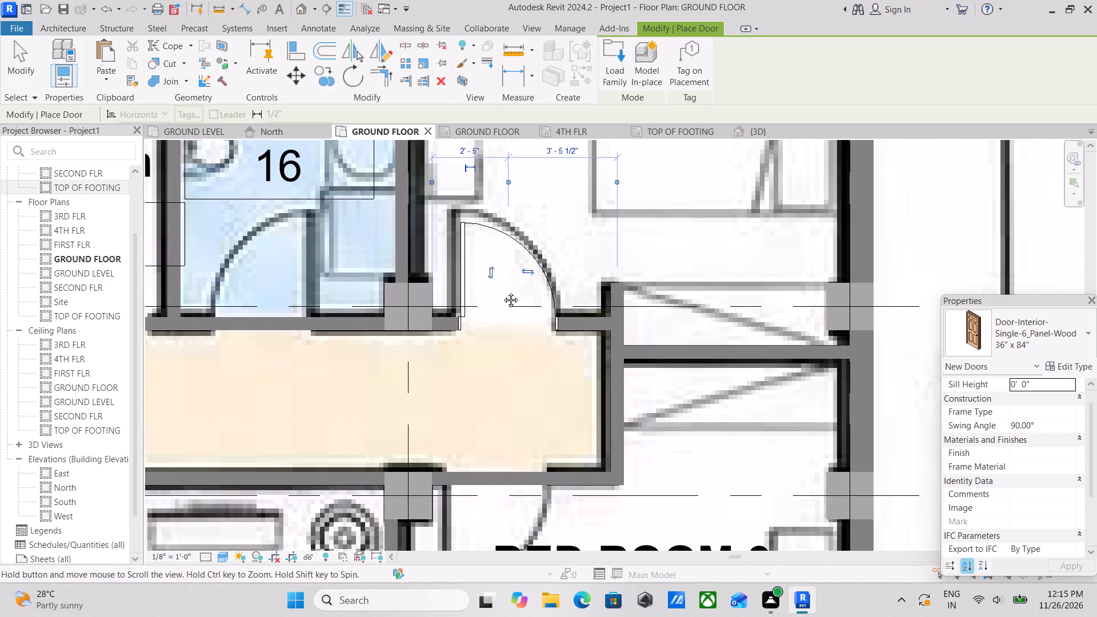
Place a 36" x 84" six-panel door in Bed Room 3's corridor wall, flipped to match the reference swing.
middle_drag(502, 291, 518, 210)
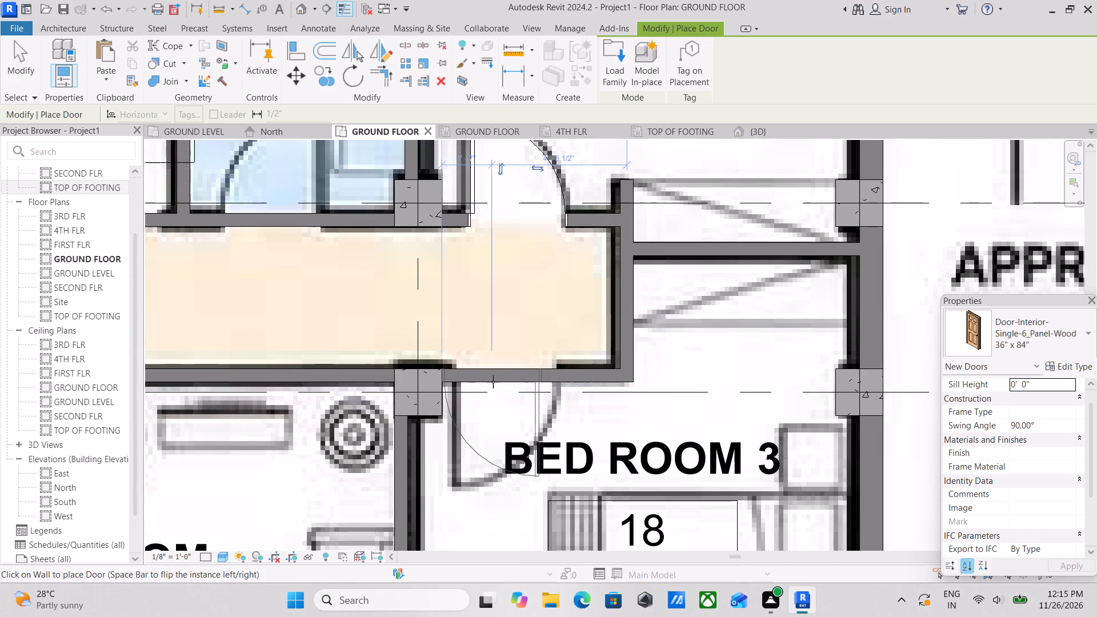
key(space)
click(498, 384)
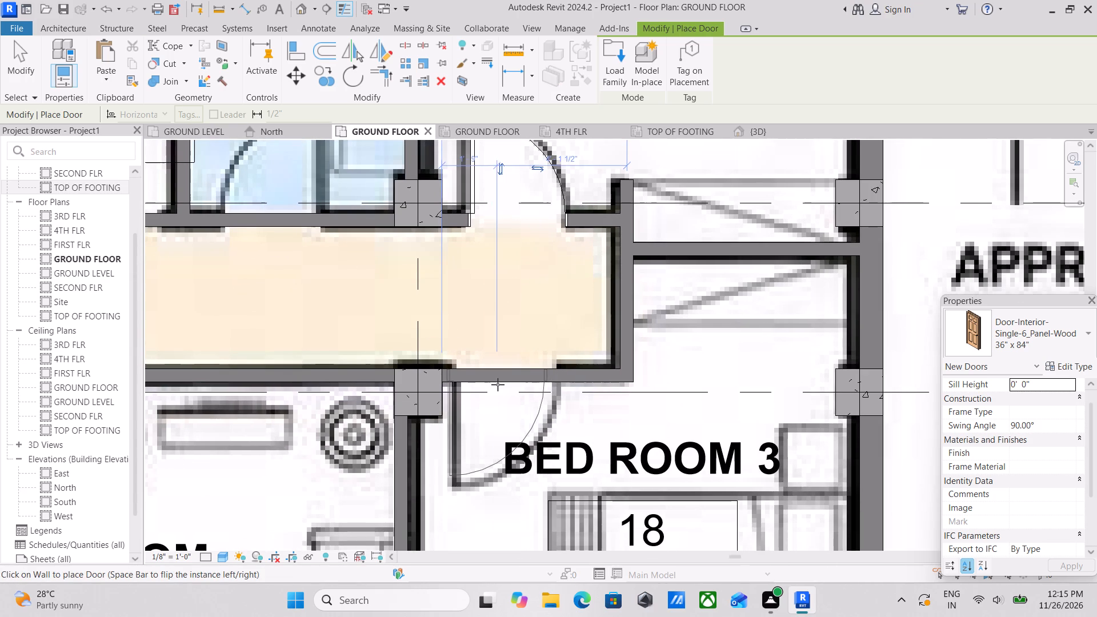
key(Escape)
Examine the plan around Rooms 14, 1, 2 and 16 for the remaining interior door openings.
scroll(498, 384, down, 5)
middle_drag(498, 384, 497, 420)
scroll(551, 338, down, 2)
middle_drag(551, 338, 585, 415)
scroll(597, 338, down, 2)
middle_drag(596, 343, 597, 236)
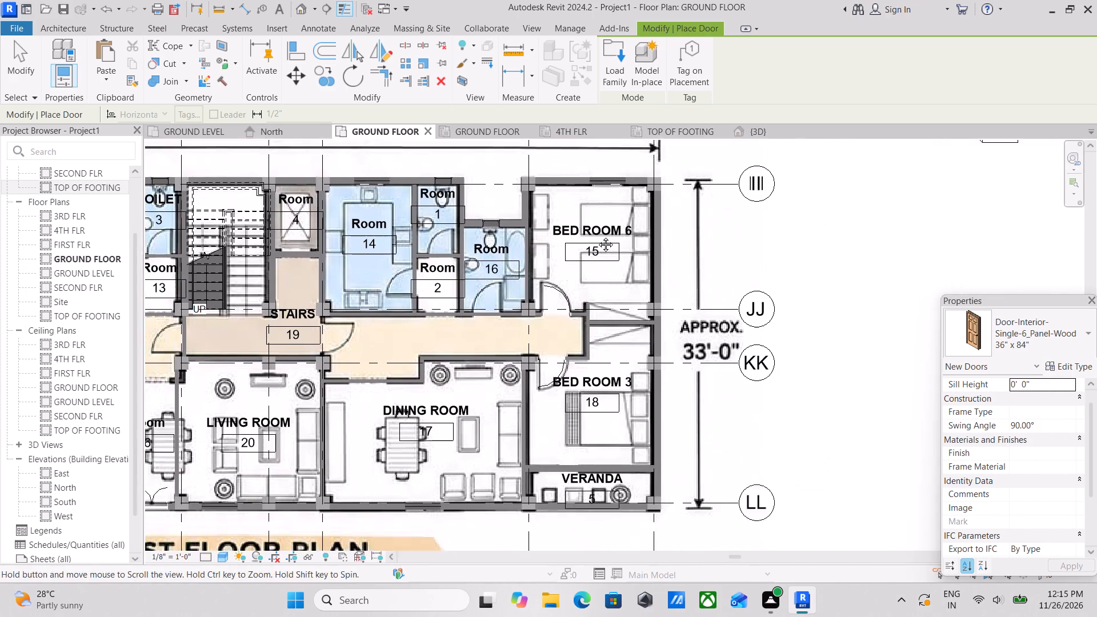
middle_drag(597, 236, 598, 232)
middle_drag(386, 279, 443, 366)
scroll(567, 334, up, 2)
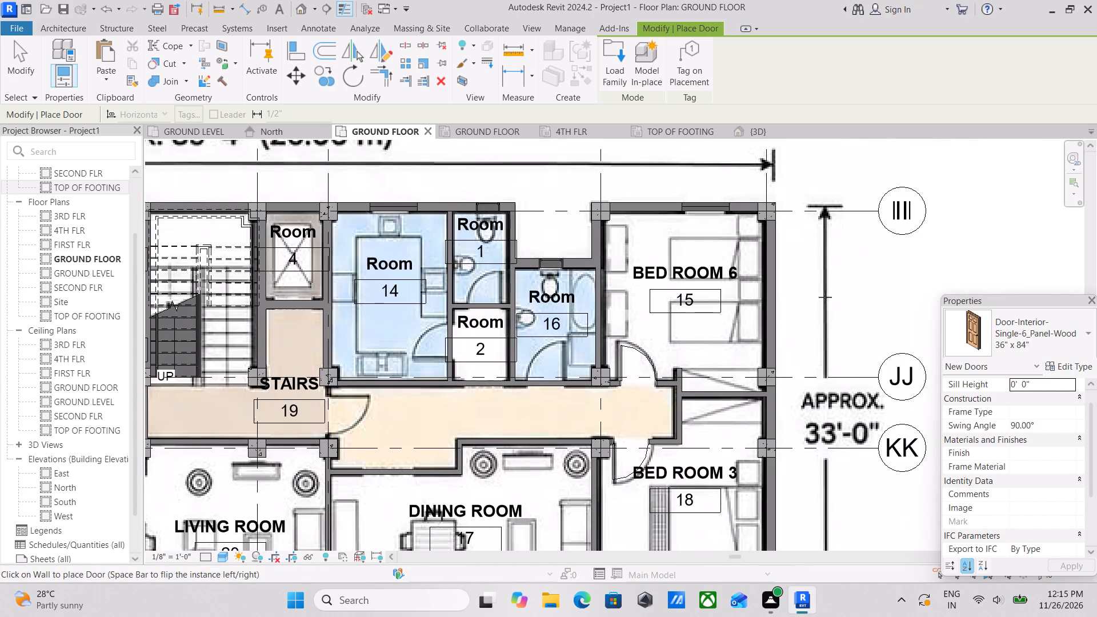
Duplicate the Single-Flush 30" x 80" door type as 2' X 7' BATH ROOM DOOR.
click(1004, 335)
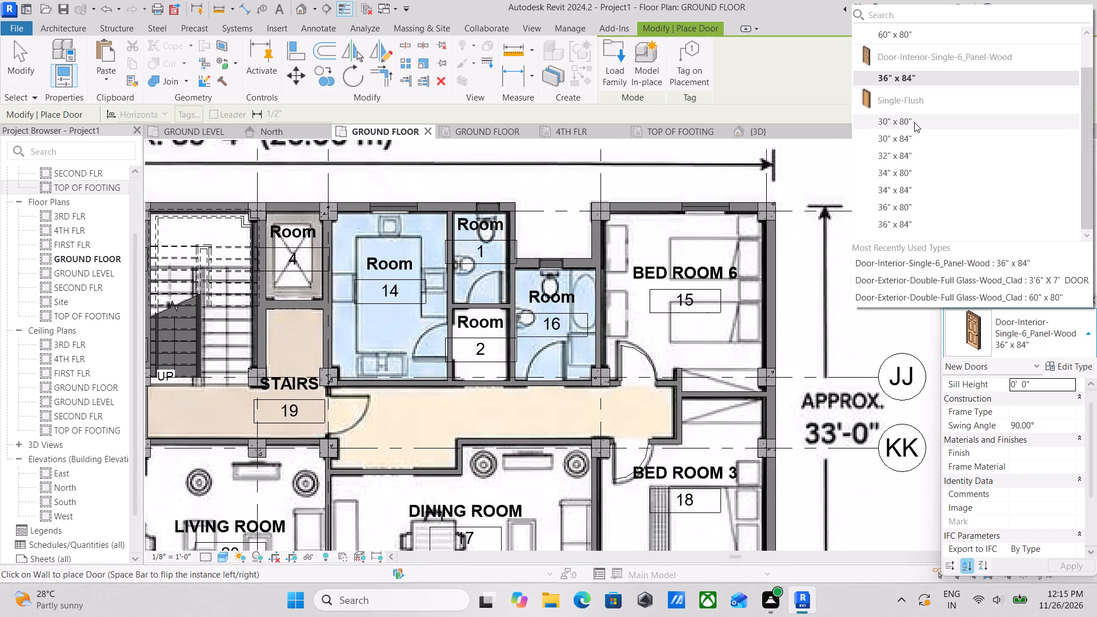
click(885, 119)
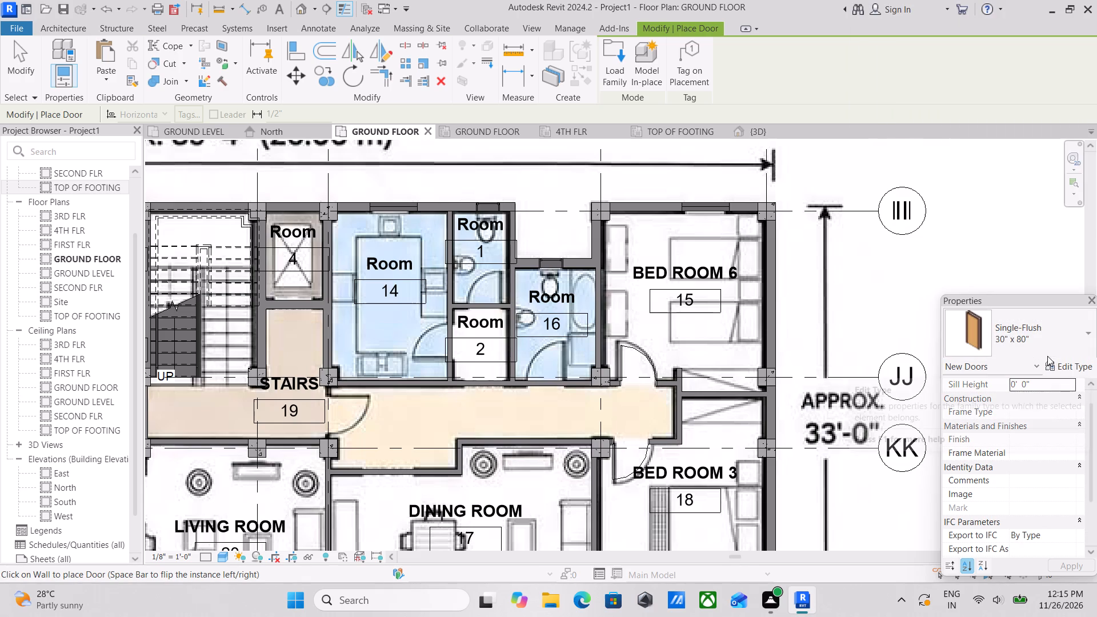
click(1047, 355)
click(1053, 363)
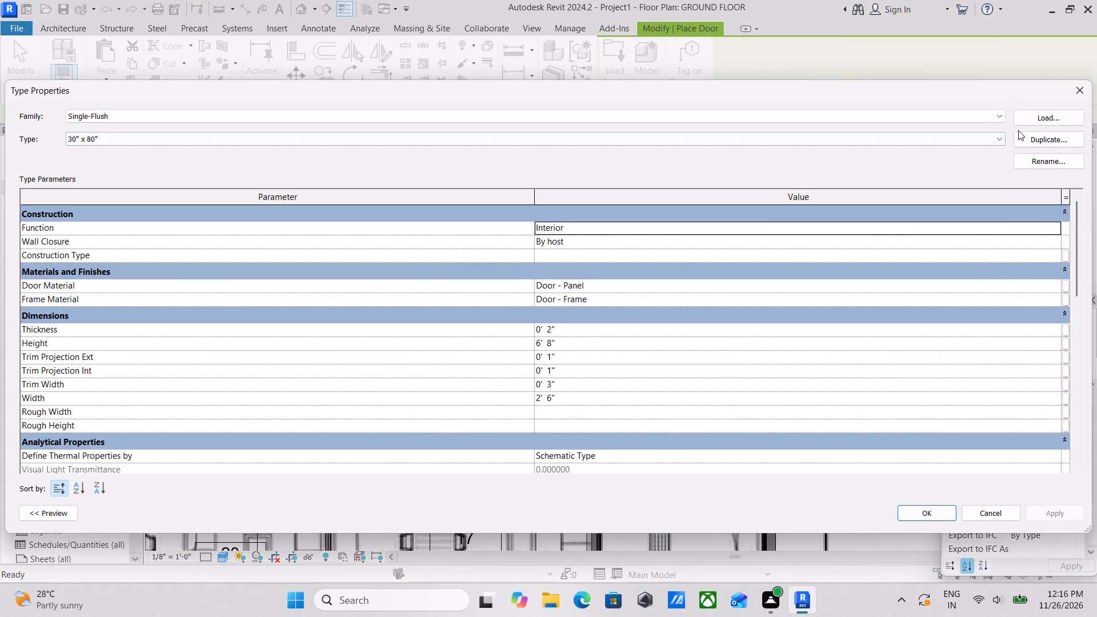
click(1024, 137)
text(2')
key(space)
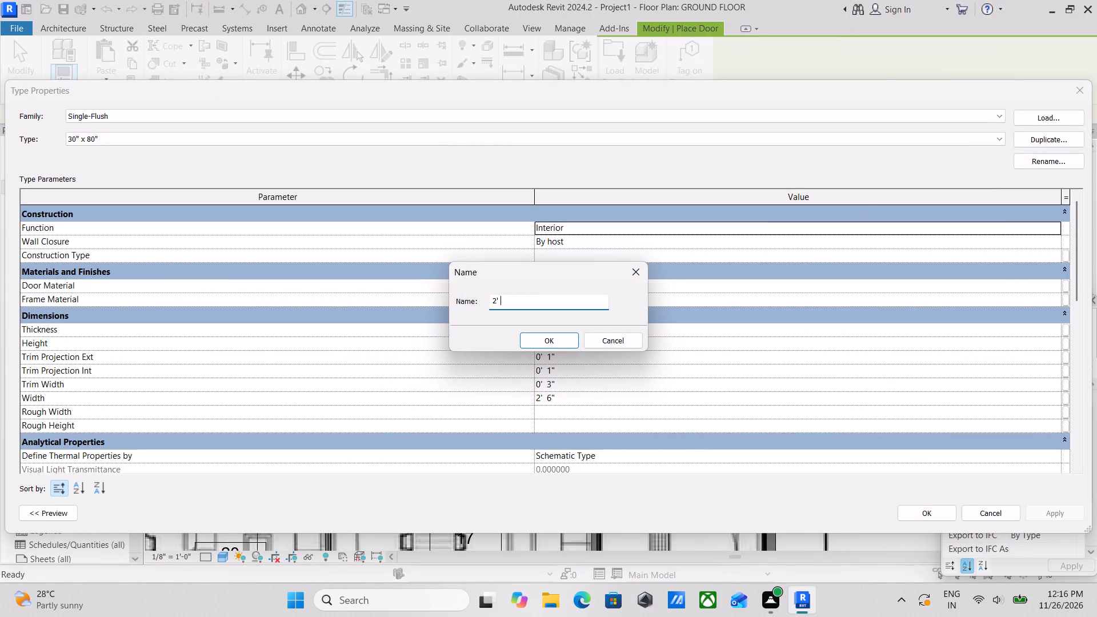
text(X 7')
key(space)
text(DOOR)
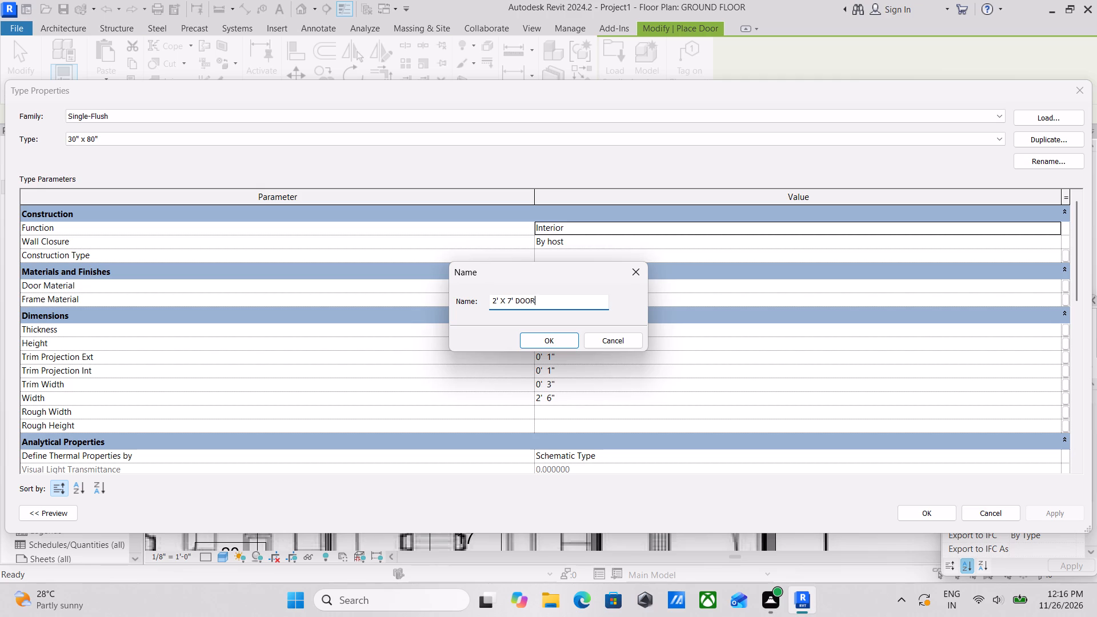
key(s)
key(BackSpace)
key(BackSpace)
key(BackSpace)
key(BackSpace)
key(BackSpace)
text(BA)
key(t)
text(H ROOM DOORS)
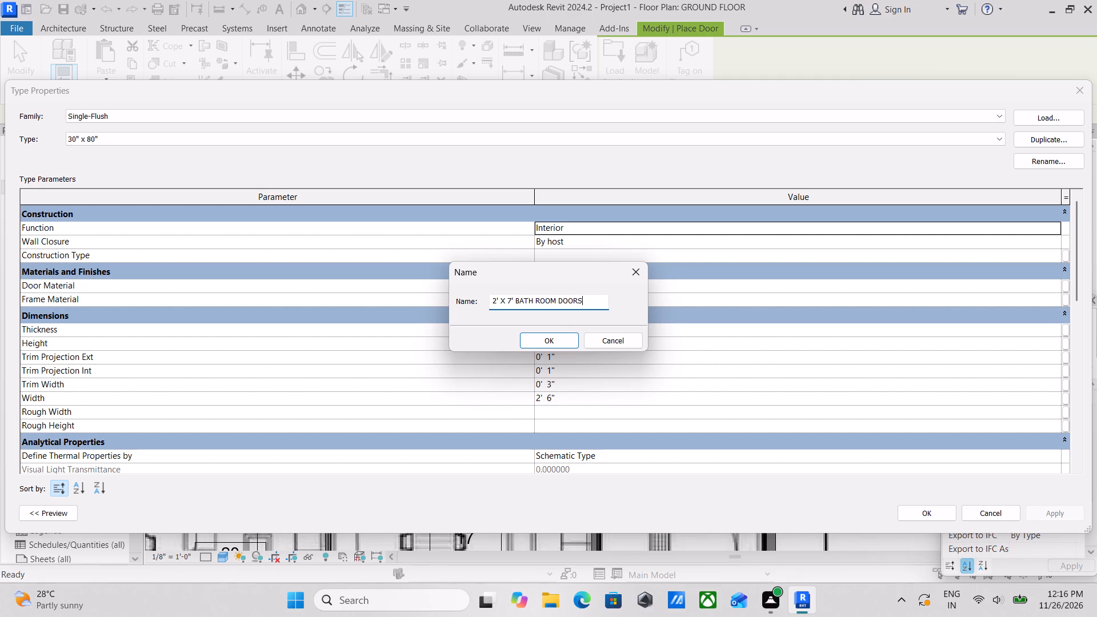
drag(591, 299, 553, 301)
key(BackSpace)
key(space)
text(DOOR)
click(558, 345)
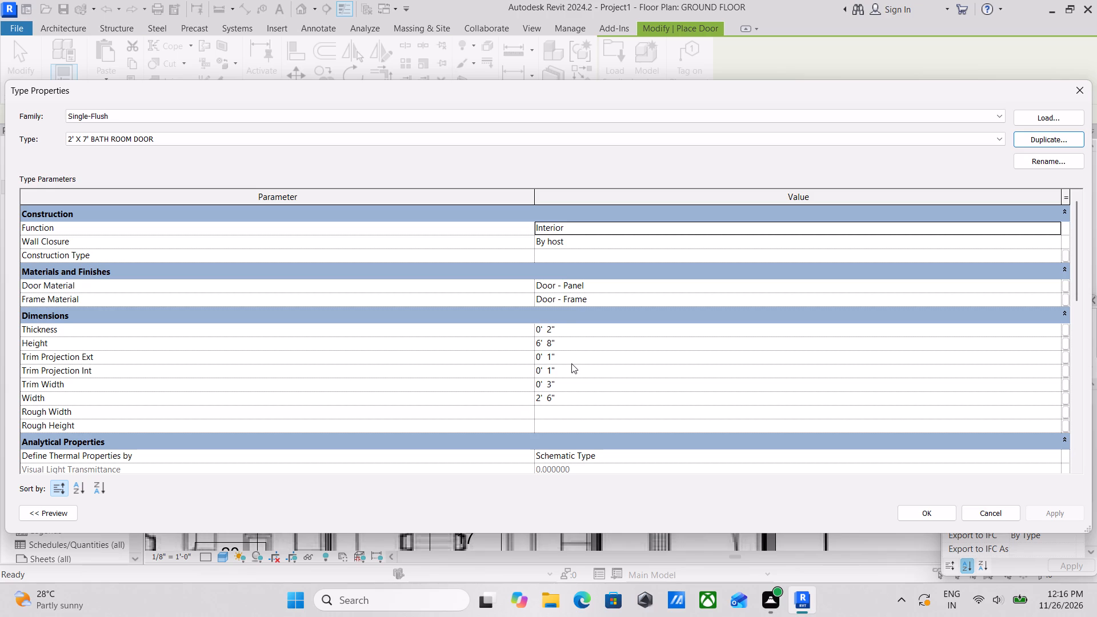
Set the width of the 2' X 7' BATH ROOM DOOR type to 2'.
click(574, 399)
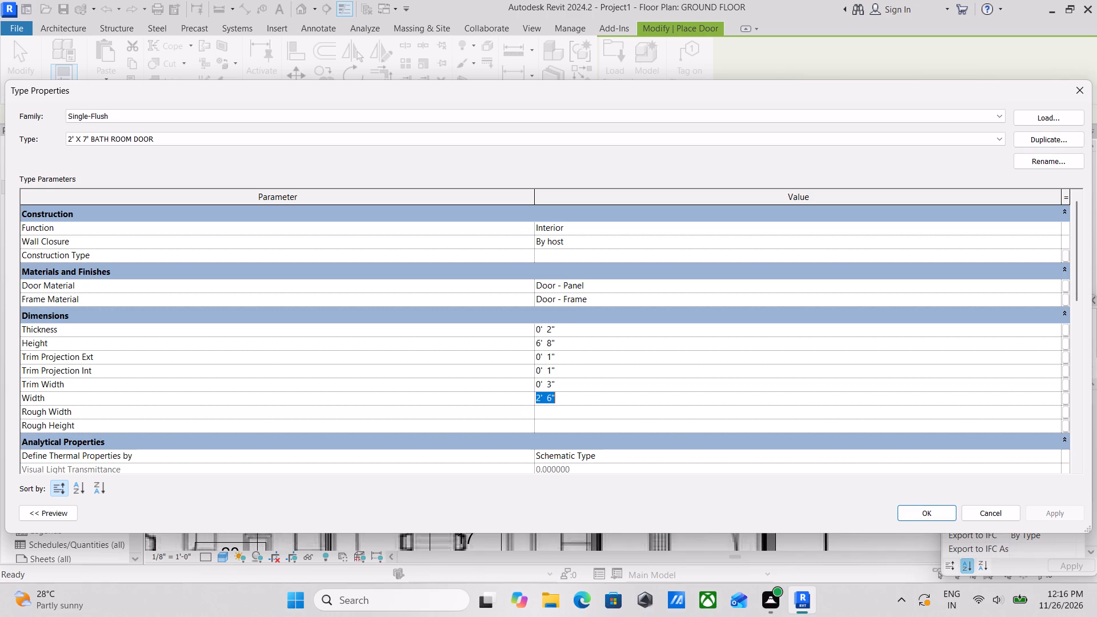
text(2')
key(Return)
click(1043, 515)
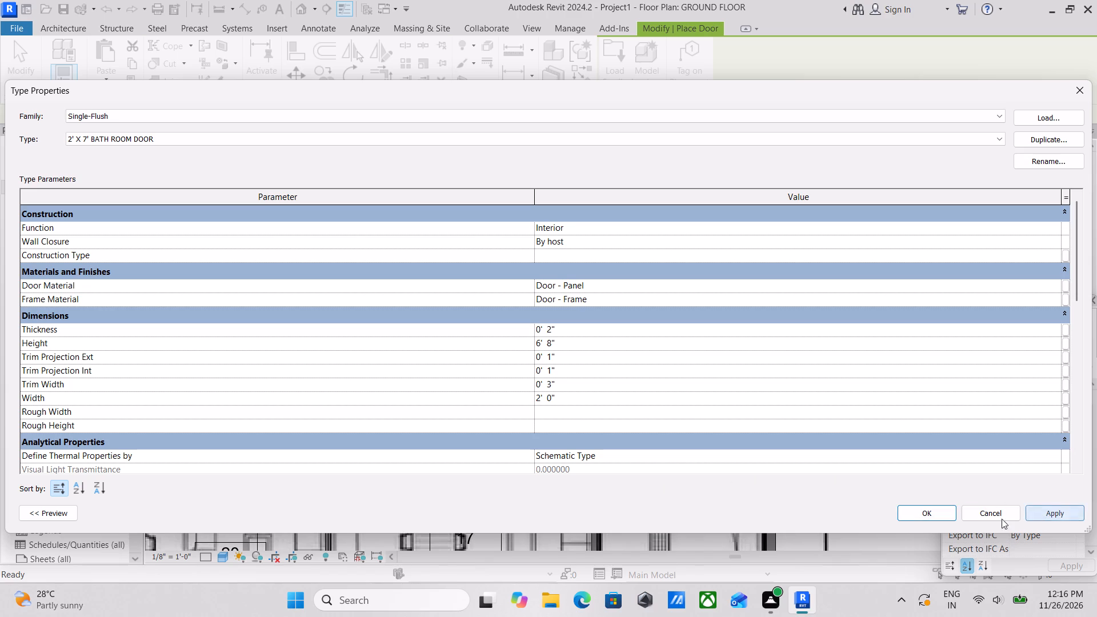
click(927, 512)
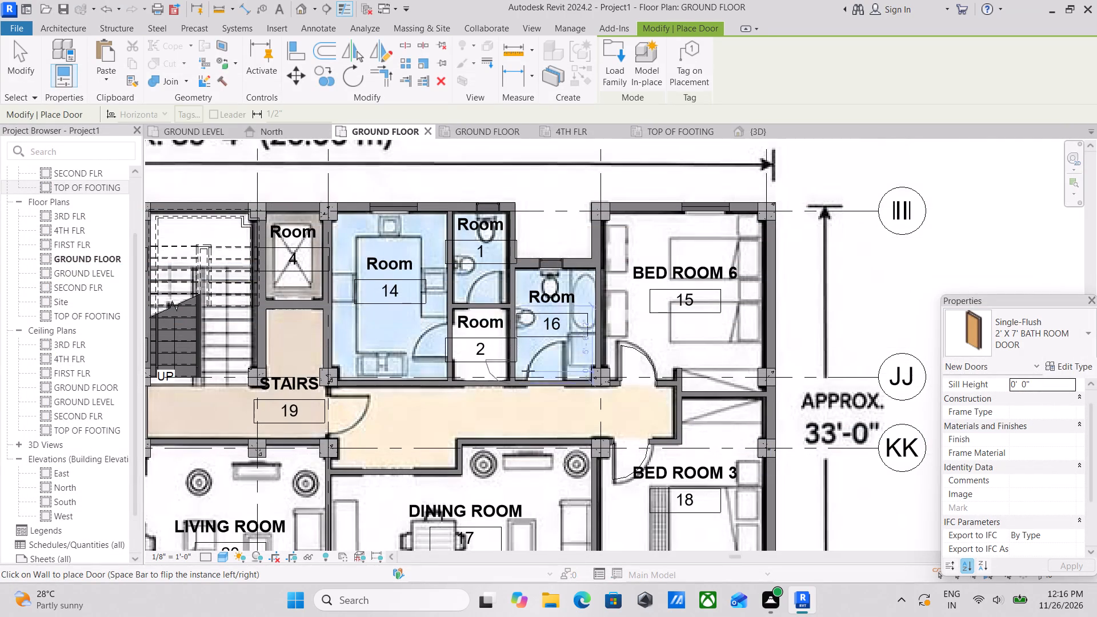
Place a 2' X 7' BATH ROOM DOOR in Room 16's corridor wall at the reference door opening.
scroll(555, 374, up, 5)
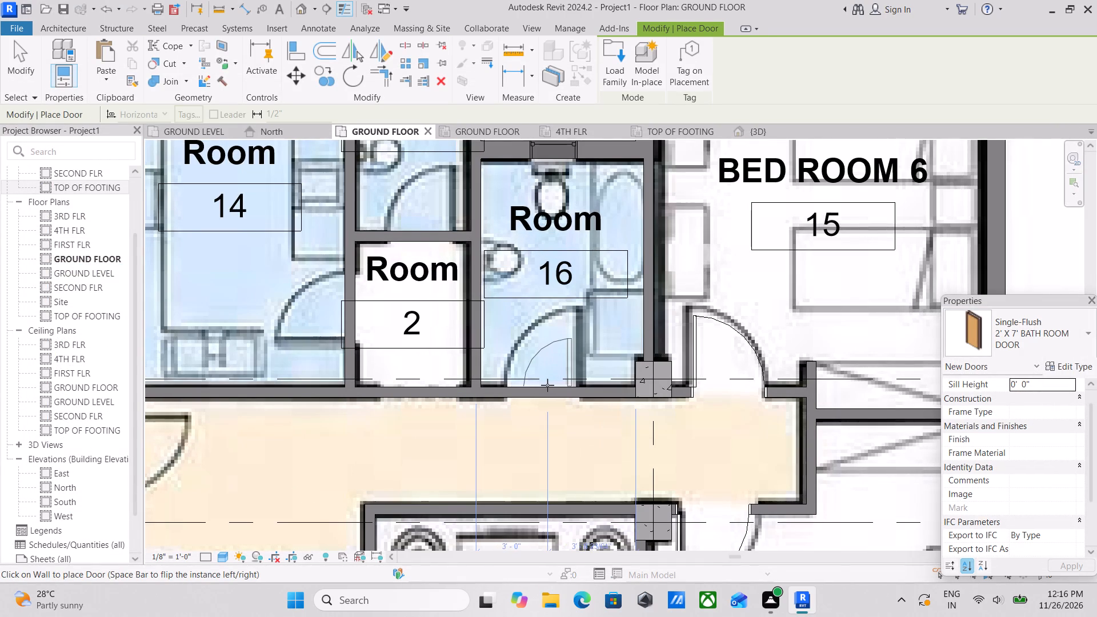
click(545, 383)
scroll(545, 383, down, 4)
middle_drag(545, 383, 620, 394)
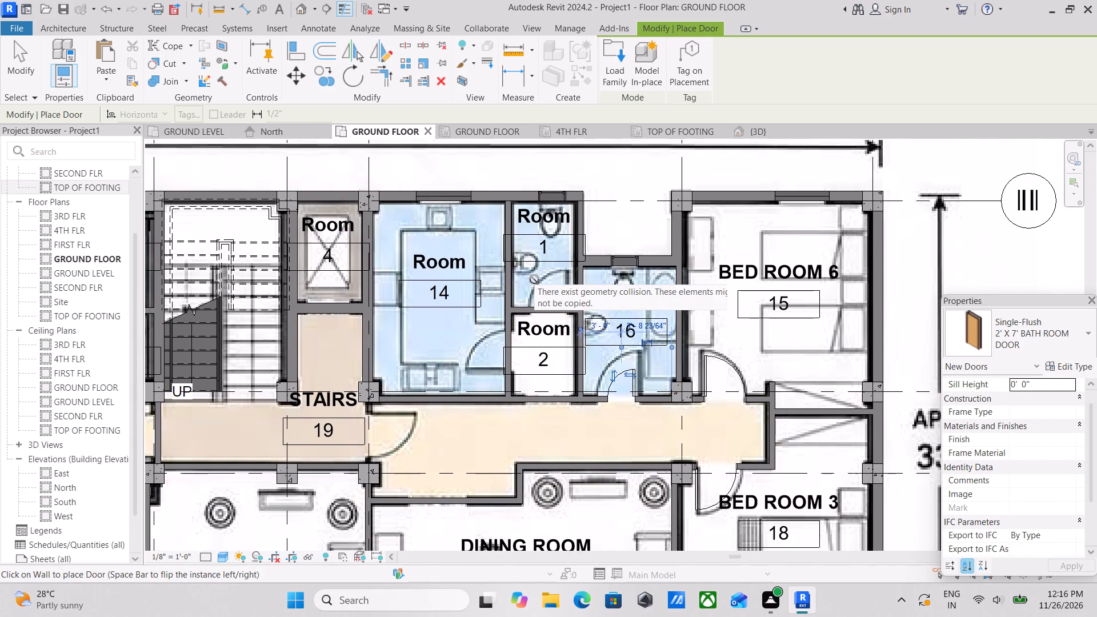
scroll(545, 290, down, 2)
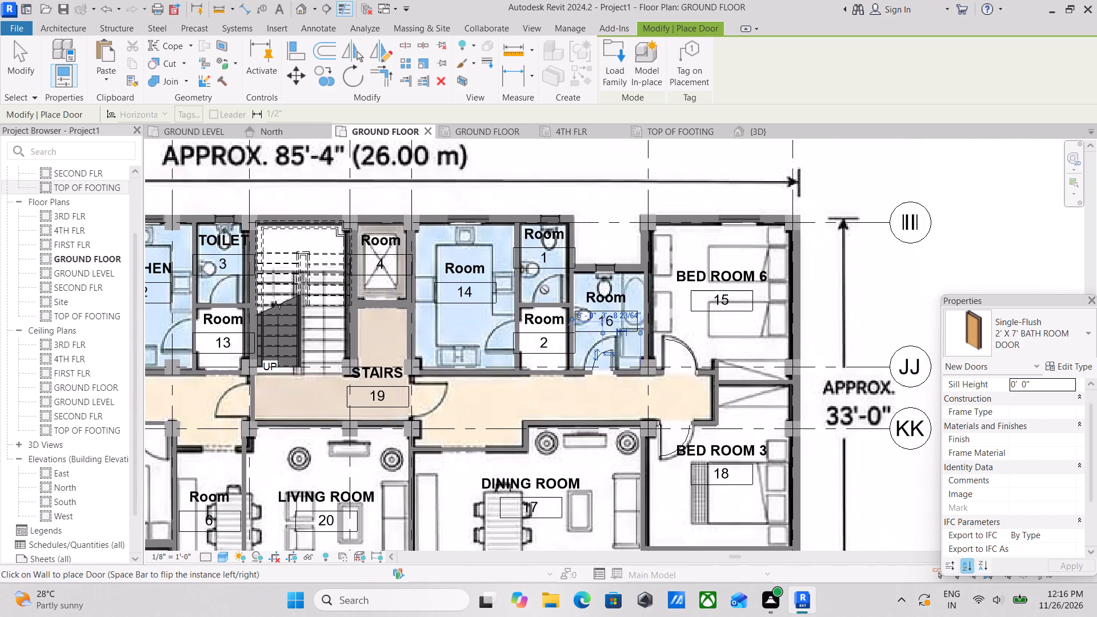
key(Escape)
key(Escape)
key(Escape)
Examine the building in the 3D view from all sides, checking the placed doors and windows and their heights.
click(754, 127)
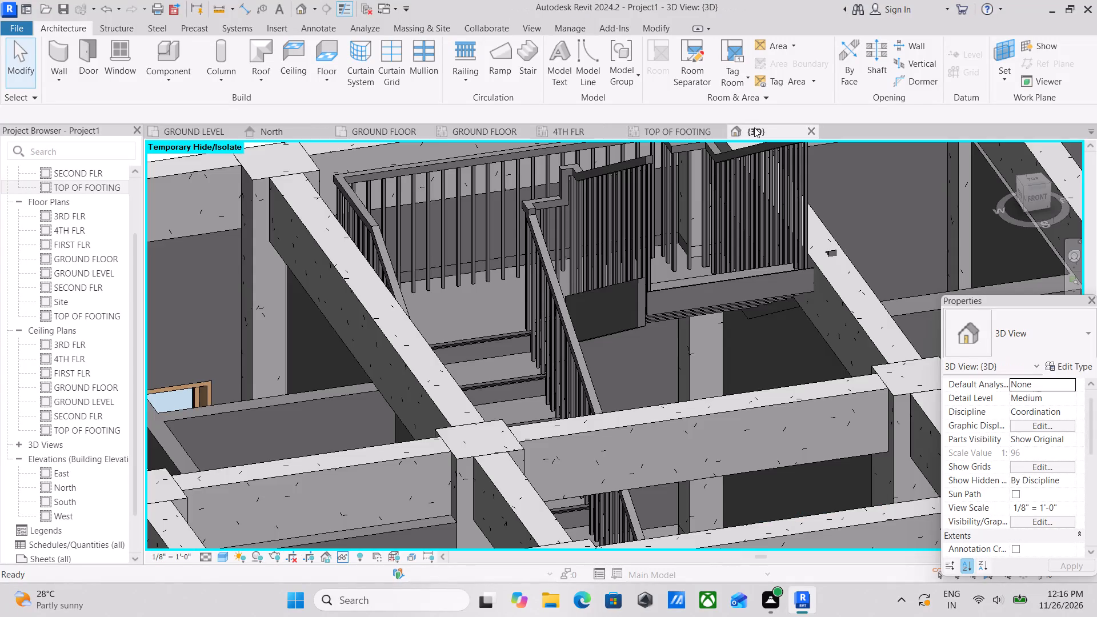
scroll(588, 301, down, 9)
middle_drag(531, 331, 604, 176)
scroll(622, 306, down, 3)
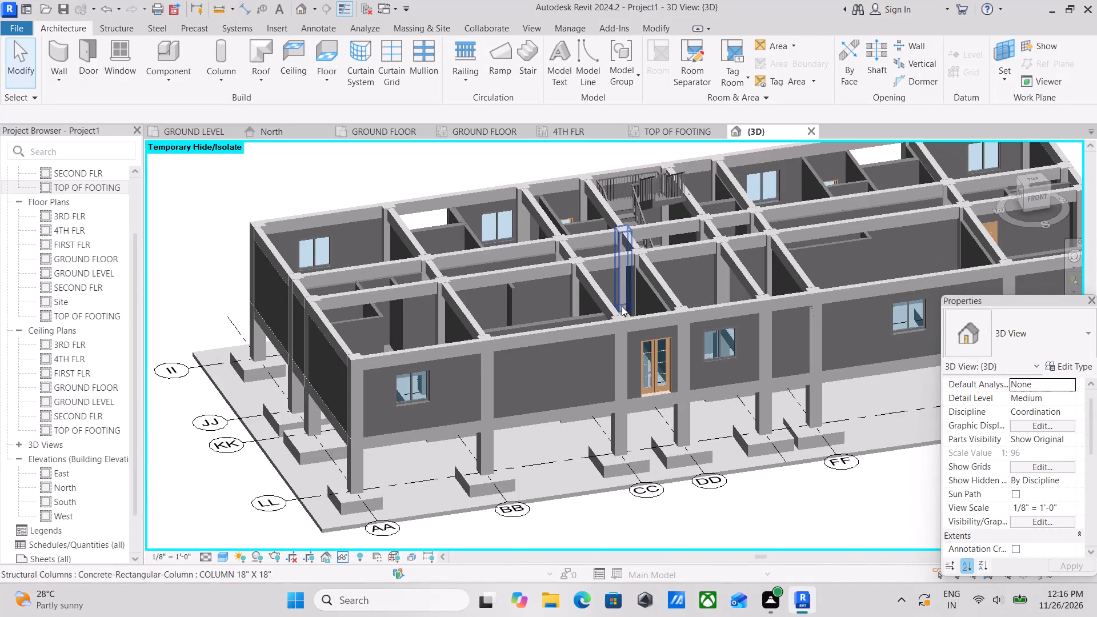
shift+middle_drag(636, 293, 542, 313)
shift+middle_drag(638, 315, 521, 328)
scroll(543, 326, up, 1)
middle_drag(543, 327, 592, 420)
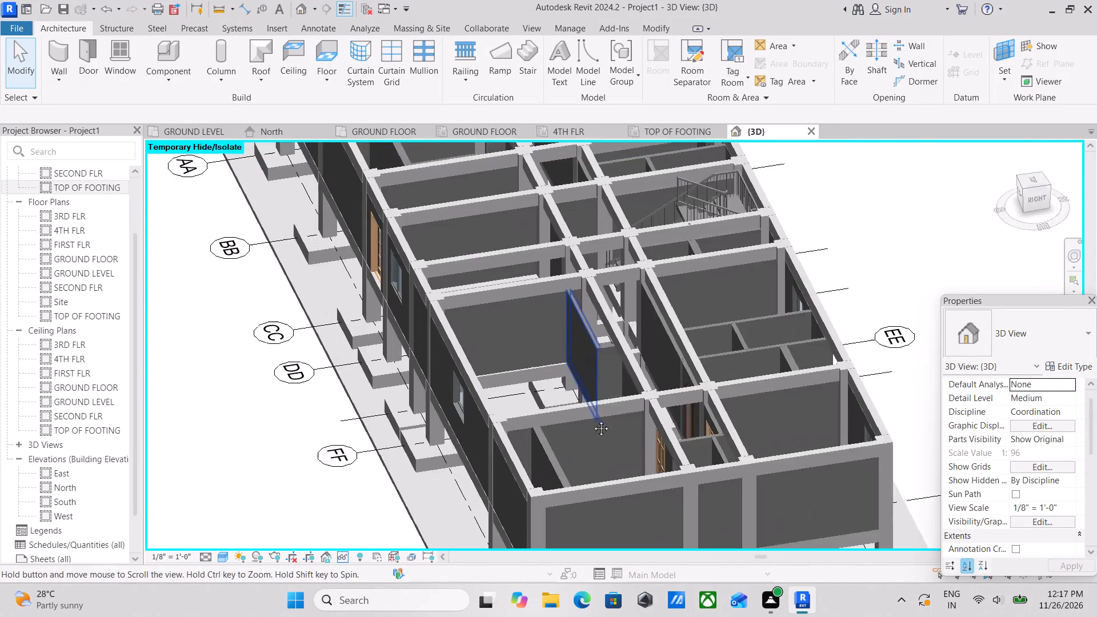
middle_drag(592, 420, 598, 447)
scroll(587, 430, up, 2)
shift+middle_drag(578, 392, 732, 443)
scroll(684, 367, up, 1)
middle_drag(729, 442, 668, 454)
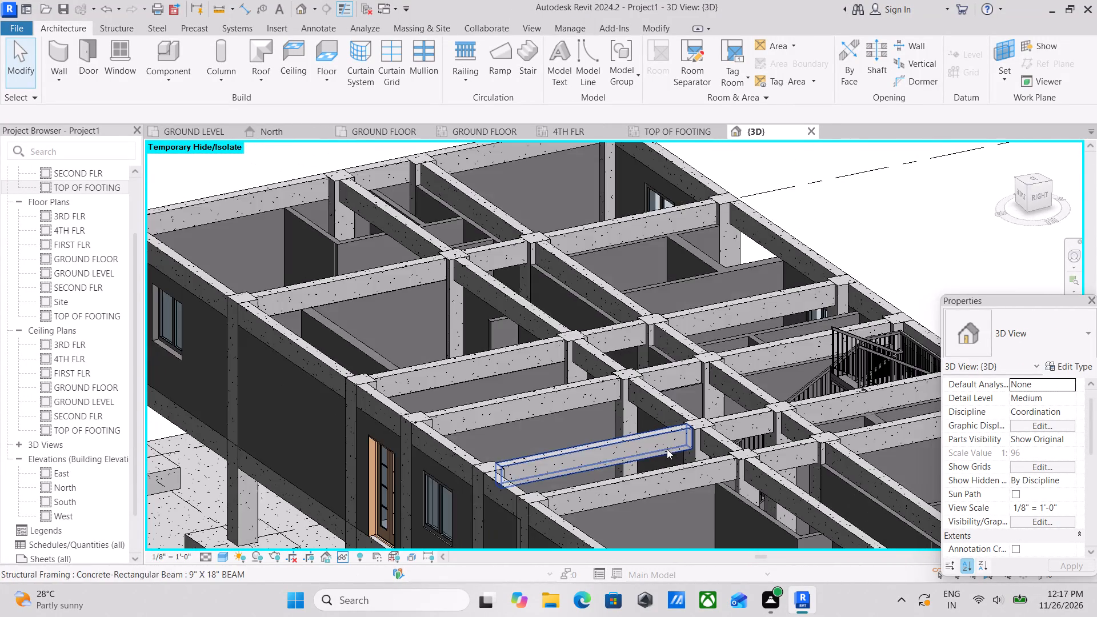
shift+middle_drag(665, 362, 798, 354)
middle_drag(651, 364, 590, 379)
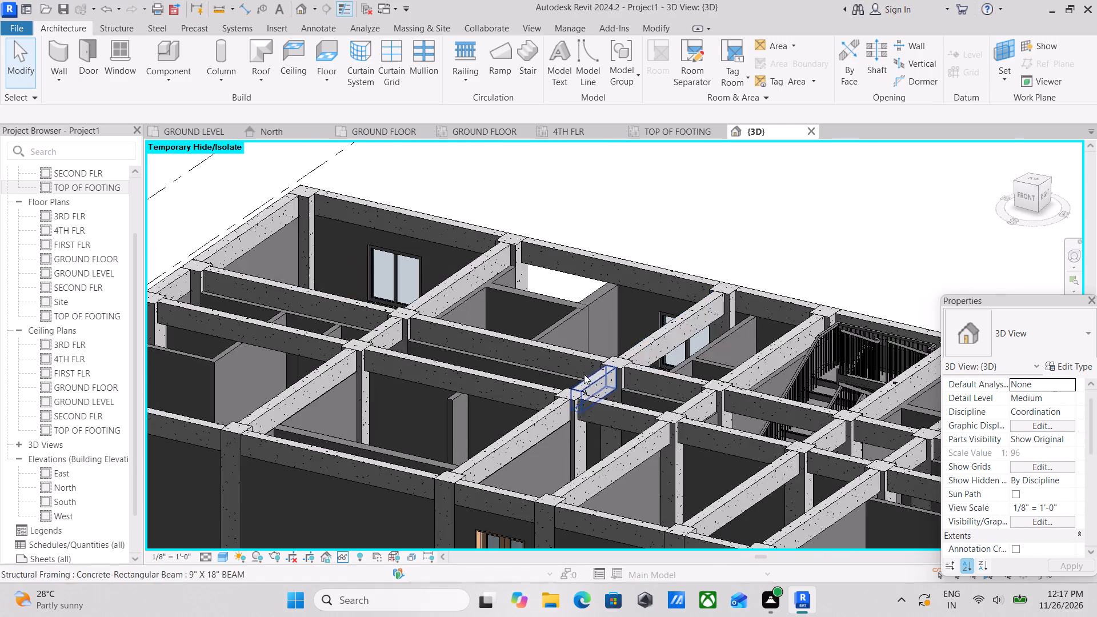
middle_drag(599, 363, 538, 440)
shift+middle_drag(537, 429, 449, 444)
shift+middle_drag(622, 382, 546, 374)
shift+middle_drag(618, 378, 592, 368)
middle_drag(702, 395, 405, 306)
shift+middle_drag(495, 338, 445, 324)
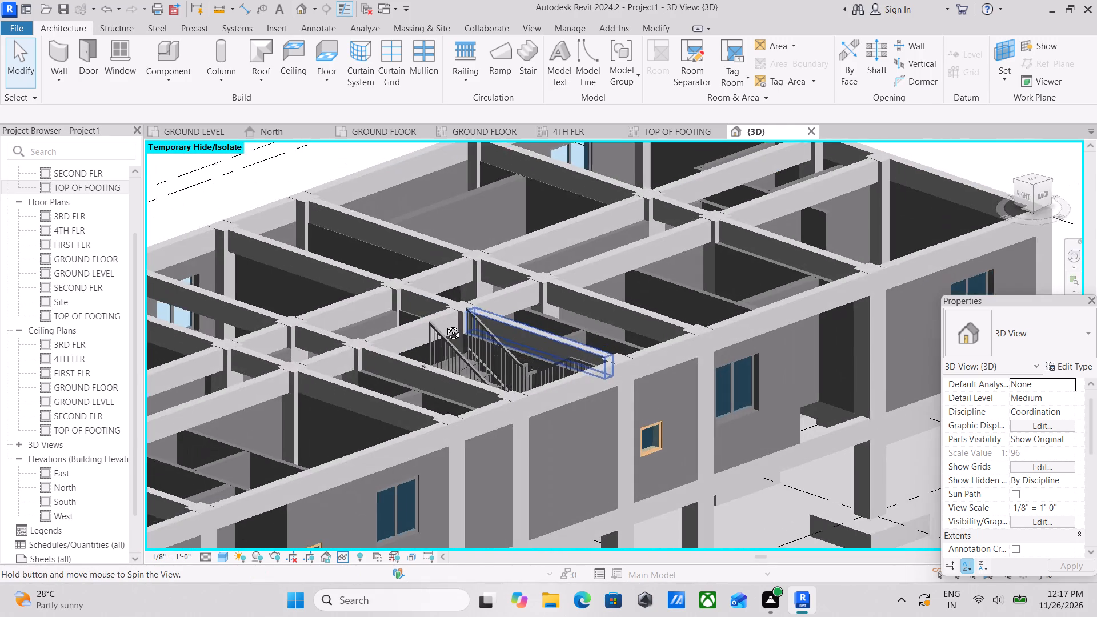
shift+middle_drag(445, 324, 488, 305)
scroll(488, 305, down, 3)
middle_drag(489, 323, 492, 292)
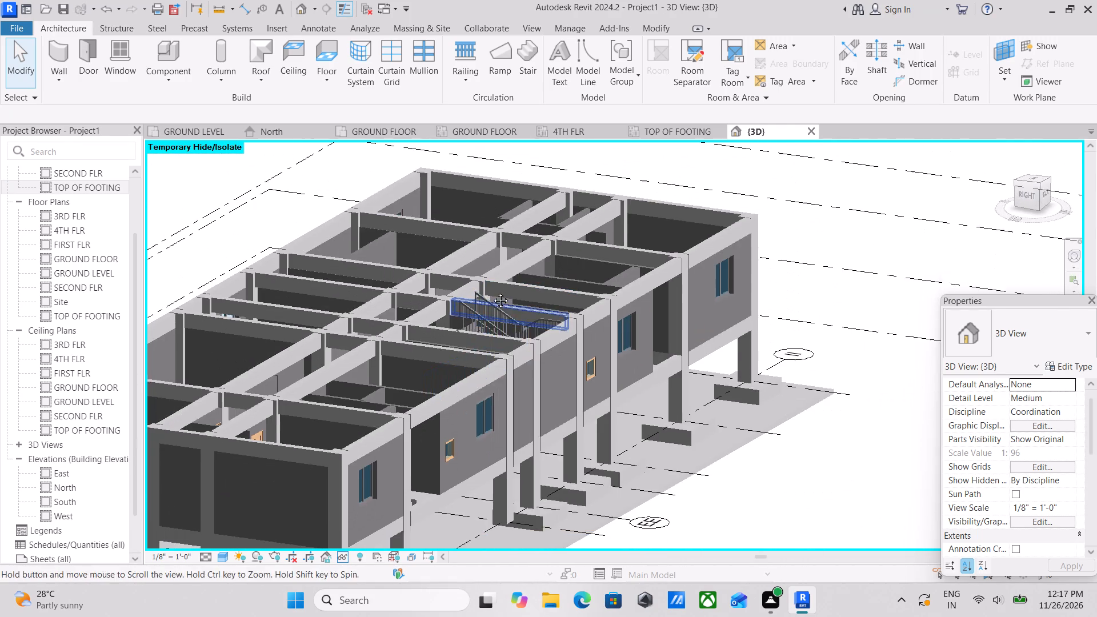
middle_drag(492, 292, 493, 290)
shift+middle_drag(522, 348, 506, 336)
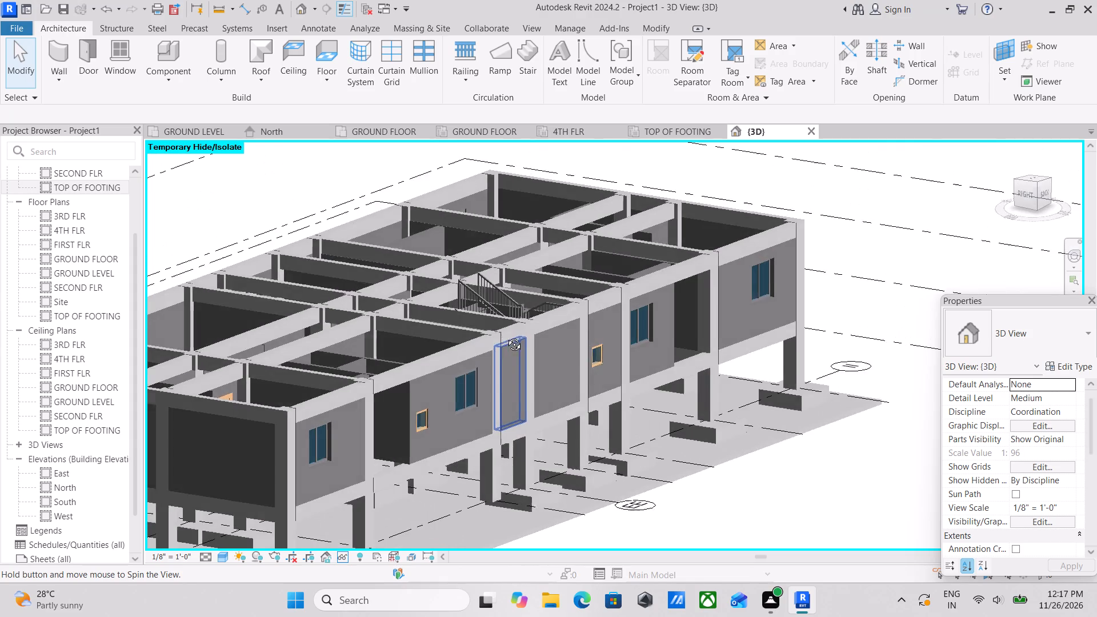
shift+middle_drag(506, 336, 492, 340)
shift+middle_drag(471, 333, 507, 321)
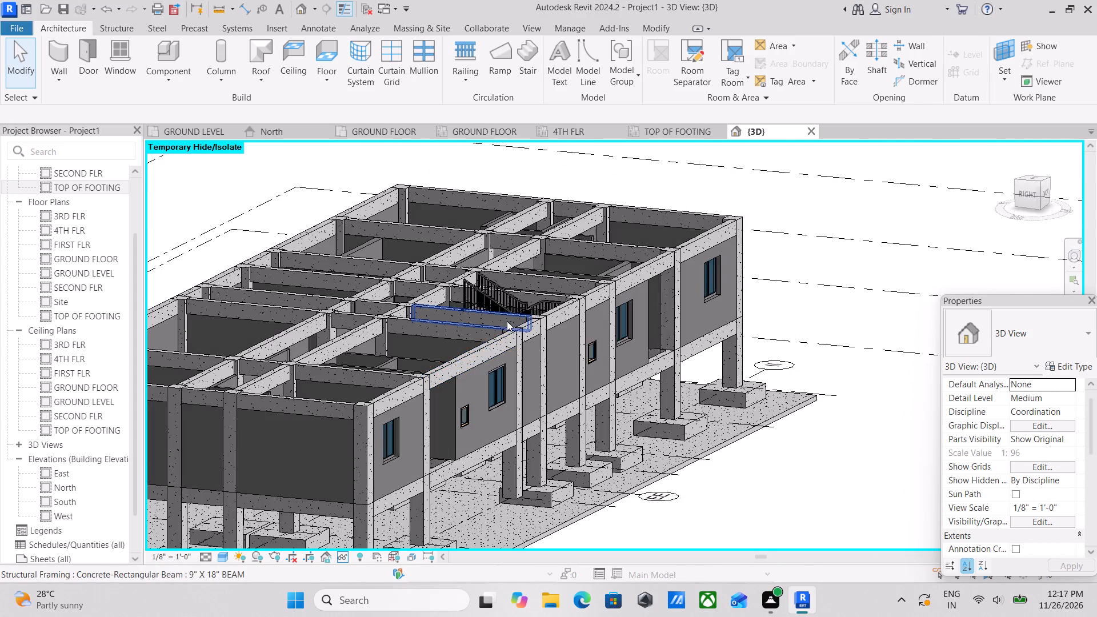
middle_drag(514, 315, 599, 413)
shift+middle_drag(595, 412, 574, 400)
middle_drag(564, 430, 532, 323)
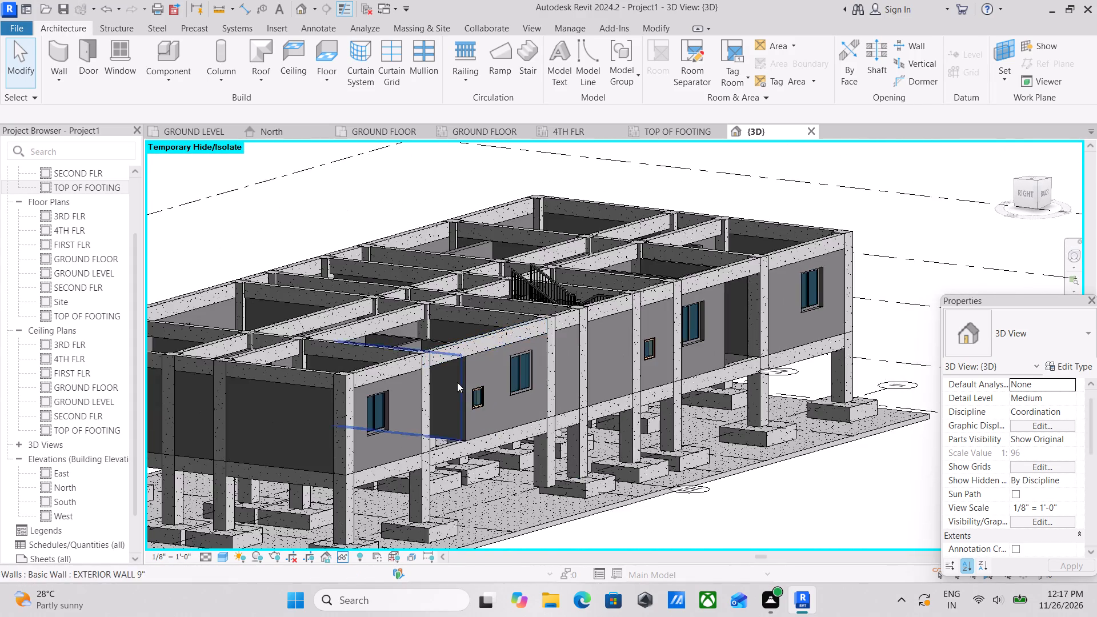
Set the sill height of all Fixed 24" x 24" windows to 7', and correct it to 6'.
scroll(457, 382, up, 7)
click(495, 403)
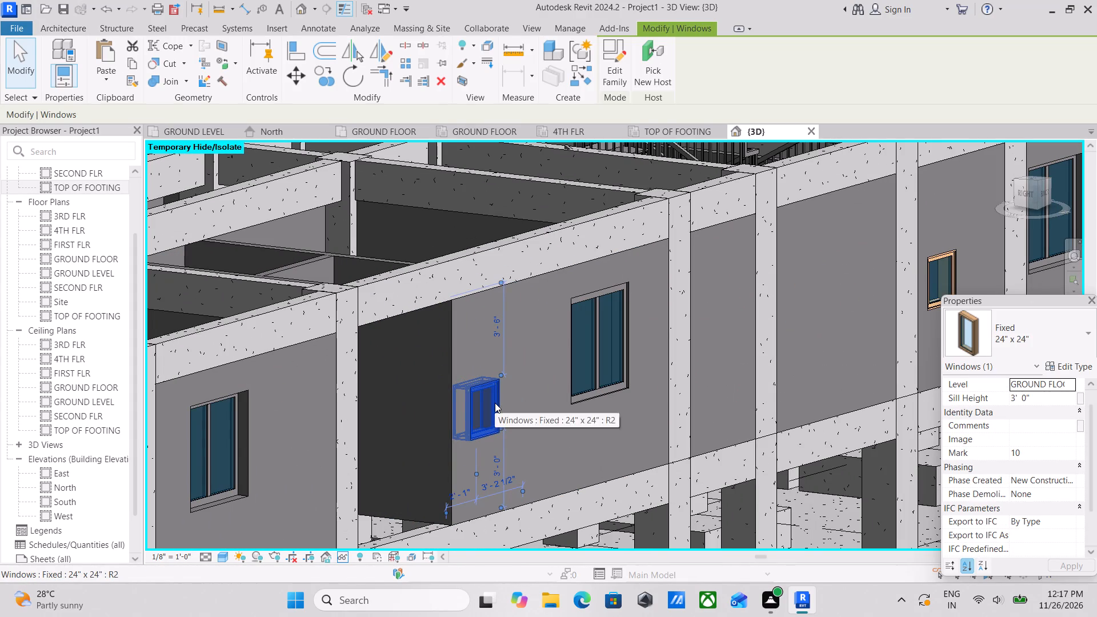
text(SA)
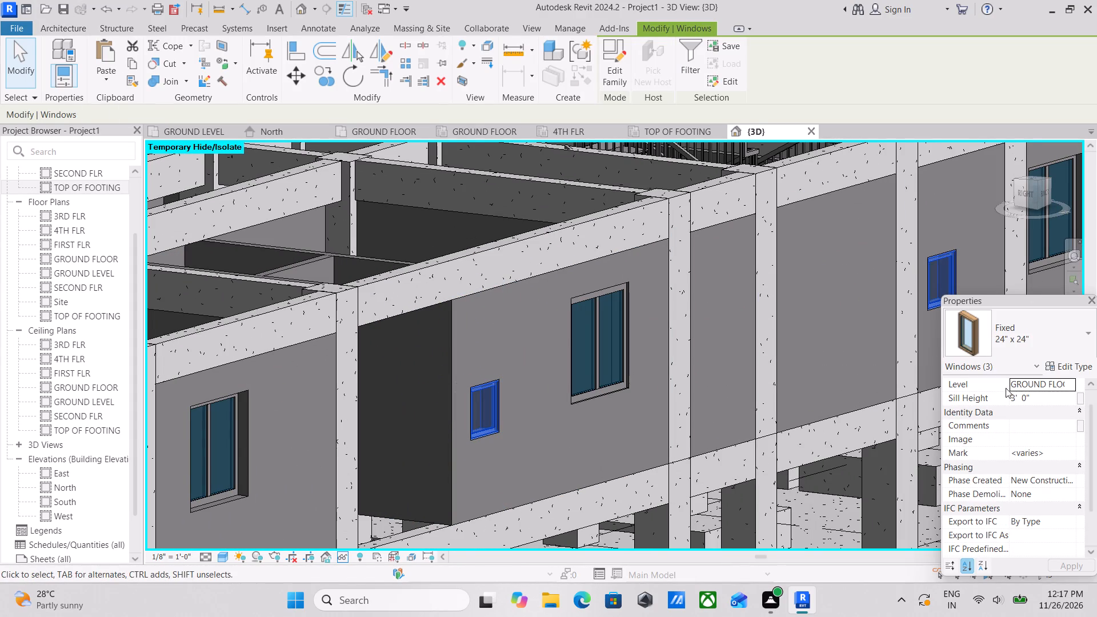
click(1040, 396)
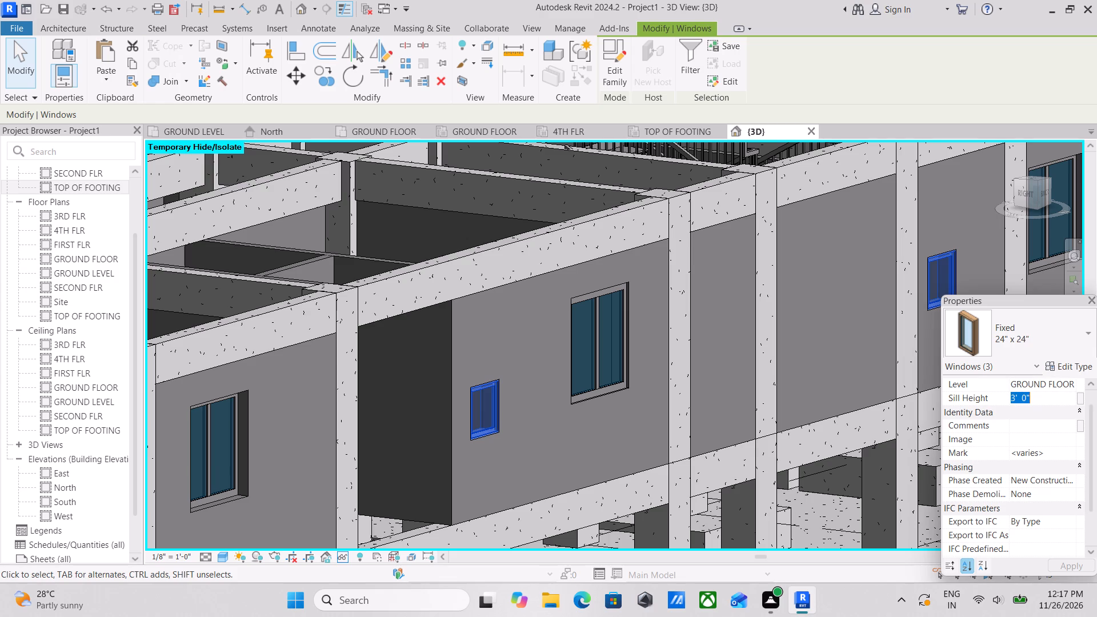
text(7')
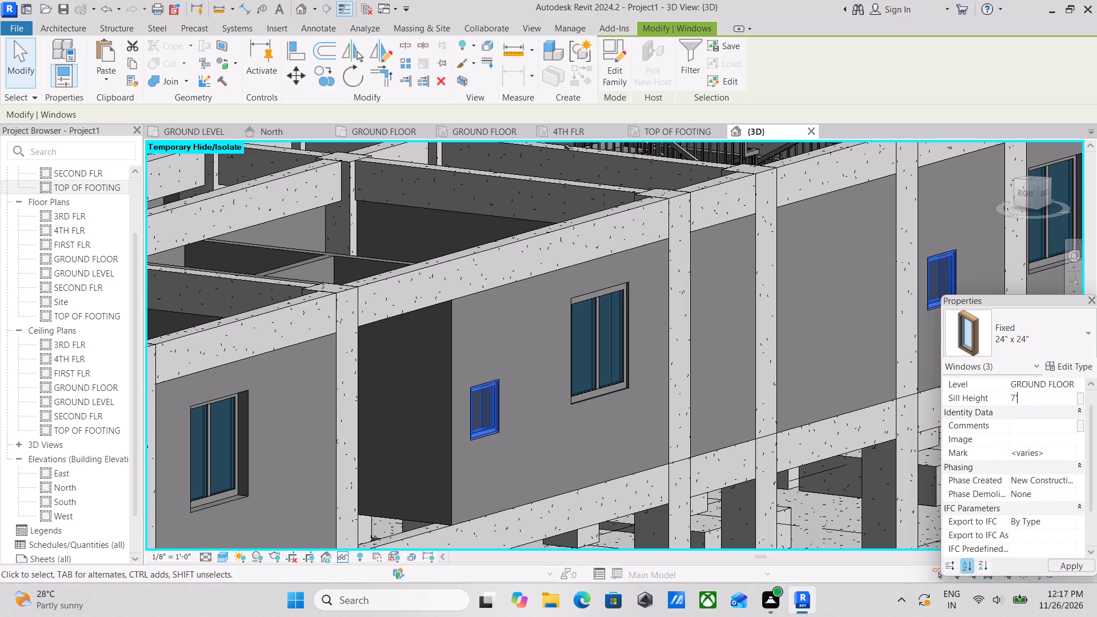
key(Return)
scroll(779, 405, down, 2)
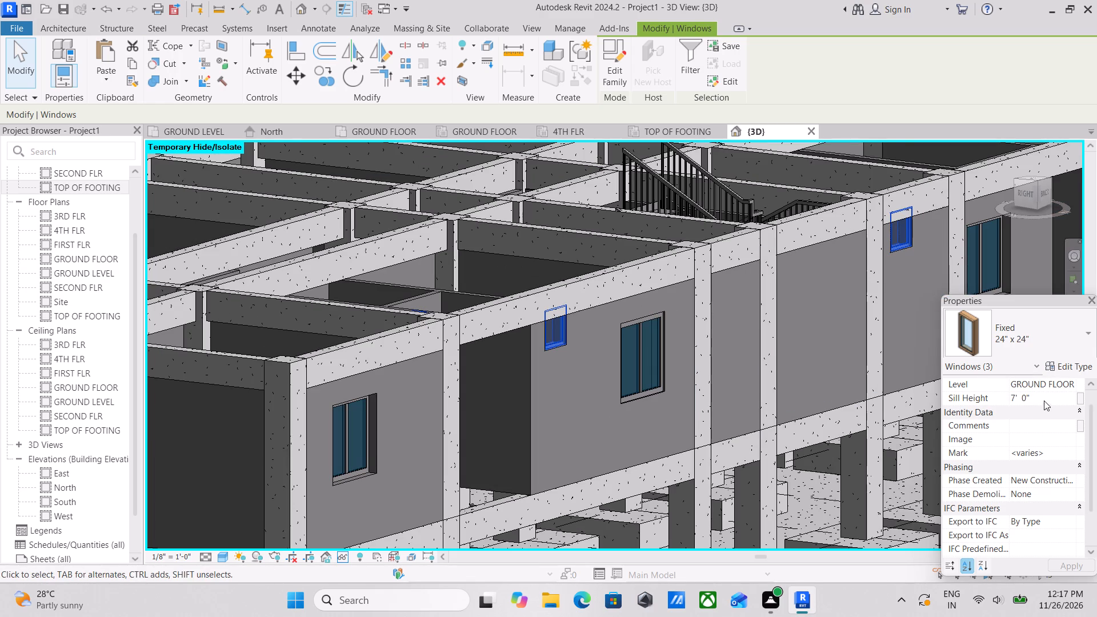
click(1044, 400)
text(6')
key(Return)
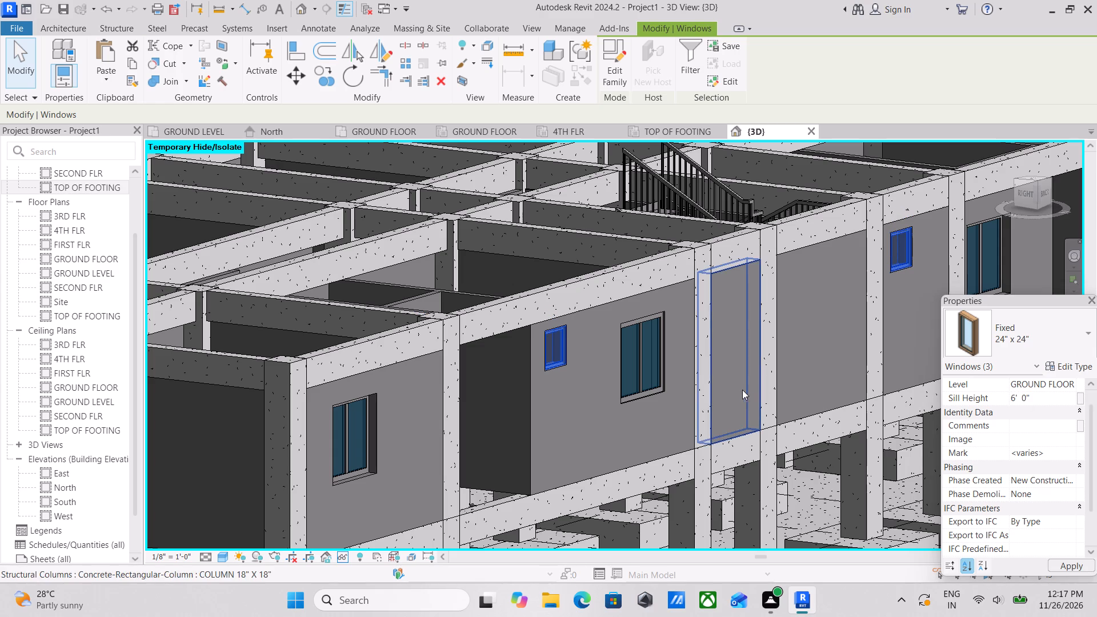
key(Escape)
Examine the small windows' heights, the placed doors, and the interior walls and rooms around the staircase from several sides in 3D.
scroll(791, 352, down, 3)
middle_drag(791, 352, 670, 354)
scroll(560, 358, down, 3)
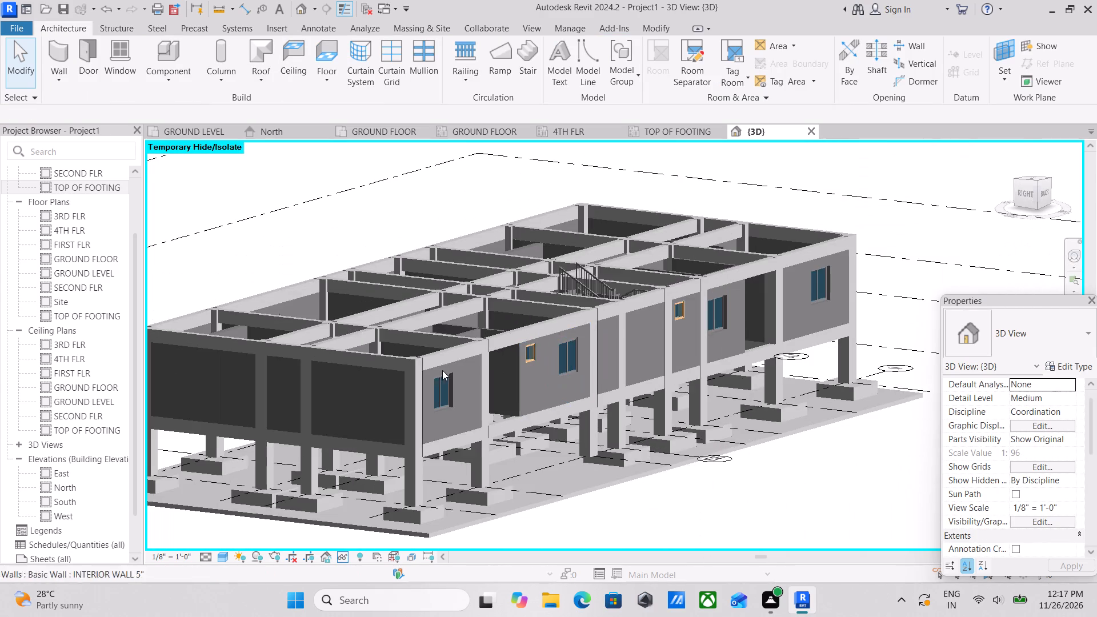
middle_drag(438, 370, 460, 340)
scroll(530, 340, up, 4)
middle_drag(611, 330, 541, 330)
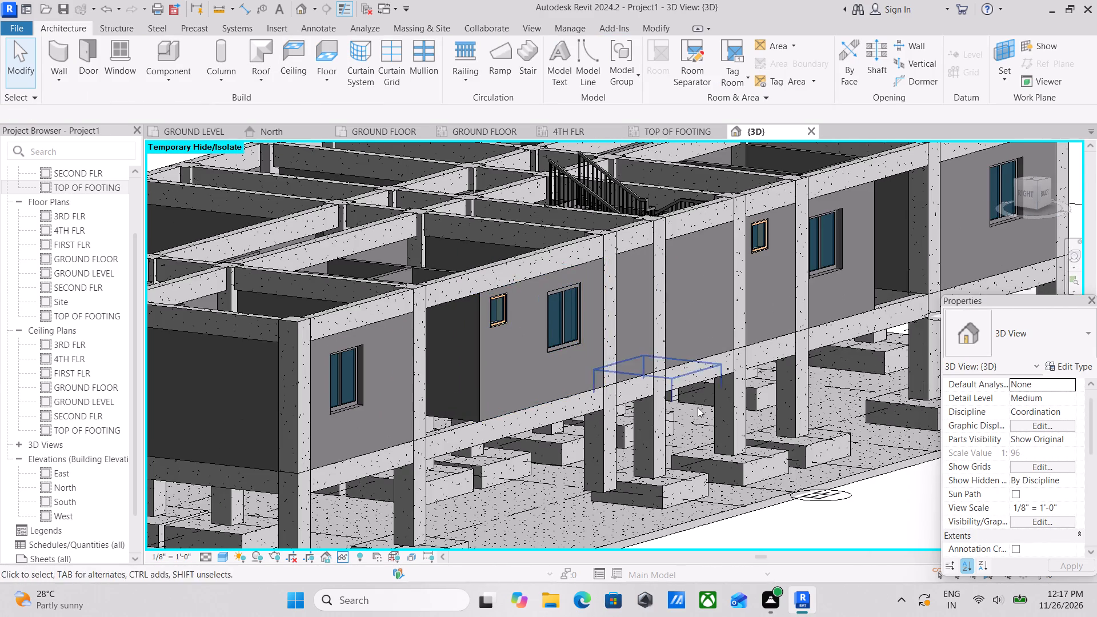
shift+middle_drag(614, 382, 783, 486)
middle_drag(672, 416, 730, 386)
middle_drag(595, 414, 654, 600)
shift+middle_drag(613, 445, 603, 433)
scroll(558, 423, up, 2)
middle_drag(551, 416, 412, 340)
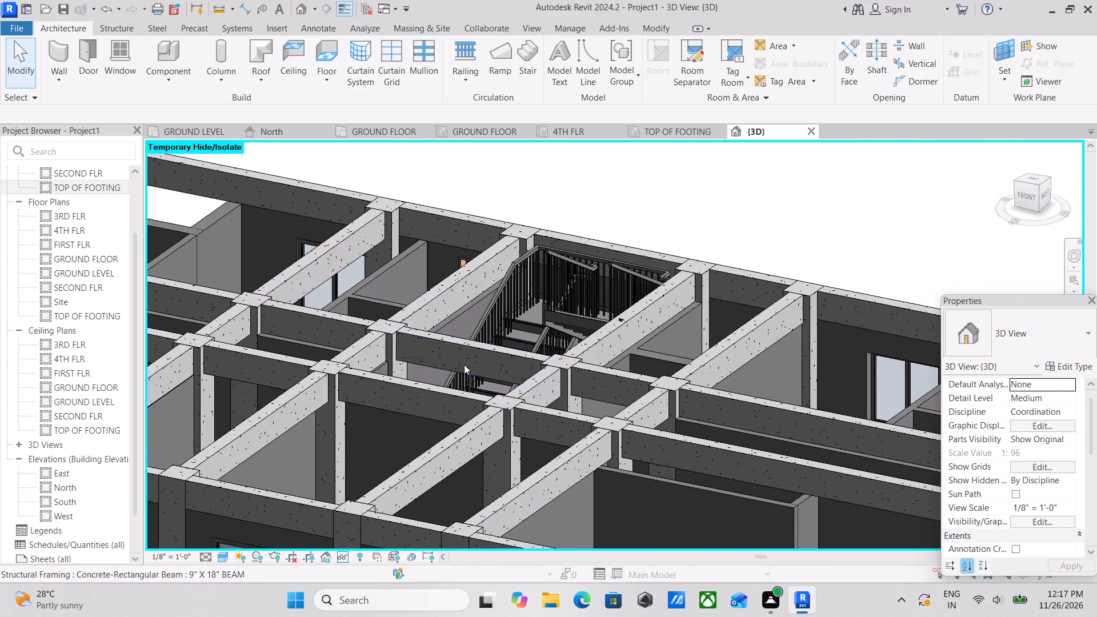
middle_drag(616, 408, 429, 366)
middle_drag(394, 365, 369, 391)
scroll(426, 383, up, 2)
middle_drag(417, 368, 533, 299)
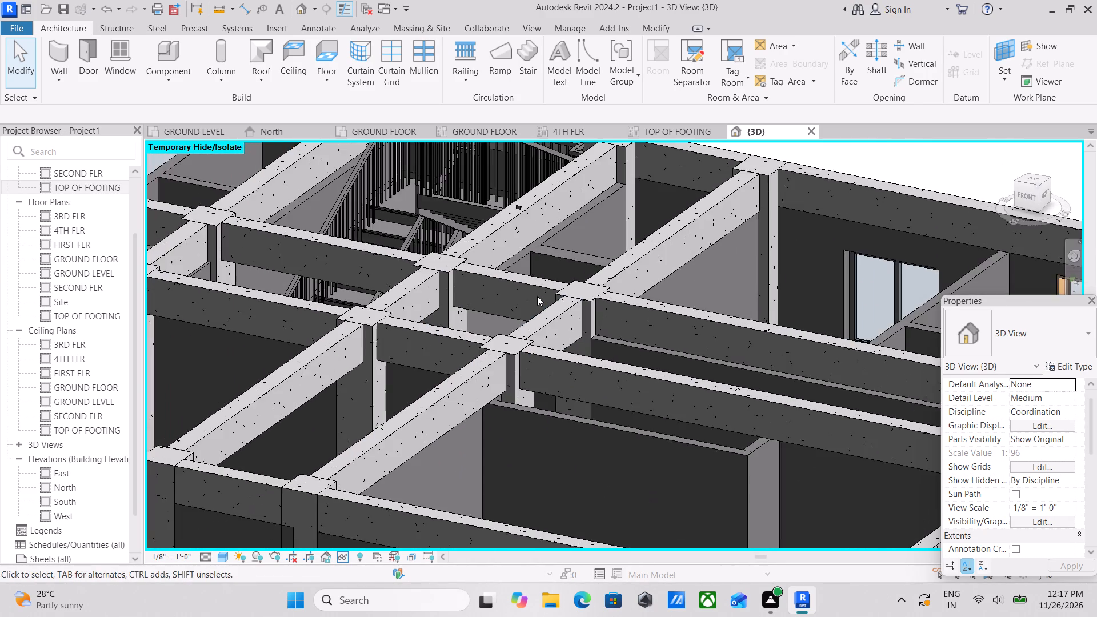
scroll(537, 296, down, 3)
shift+middle_drag(506, 306, 583, 429)
shift+middle_drag(596, 419, 447, 376)
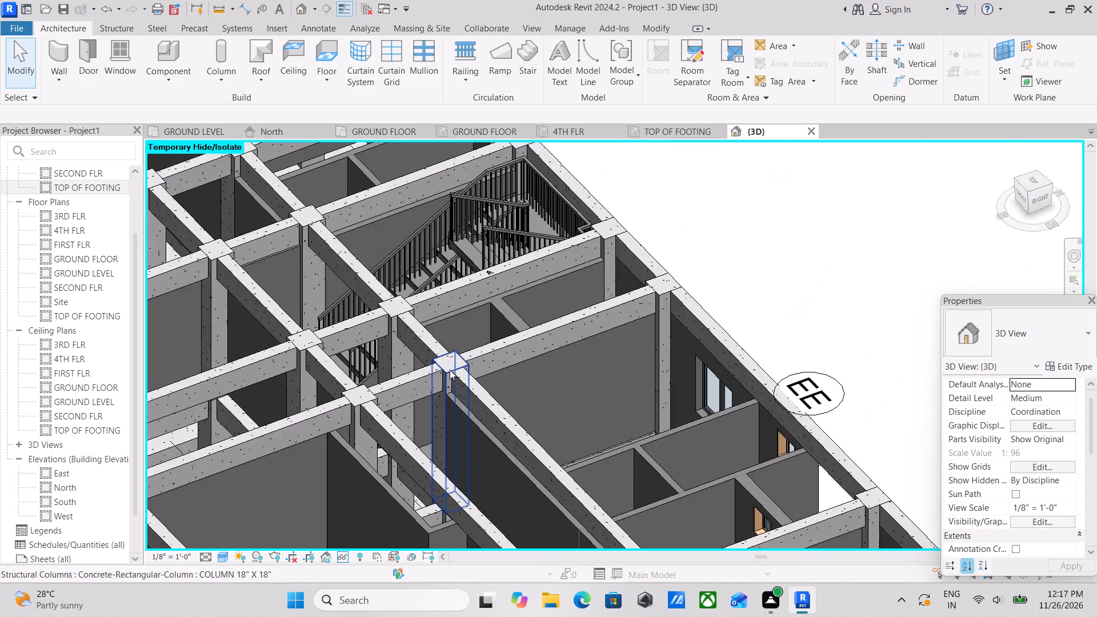
middle_drag(450, 369, 636, 358)
middle_drag(572, 374, 340, 401)
shift+middle_drag(434, 352, 556, 288)
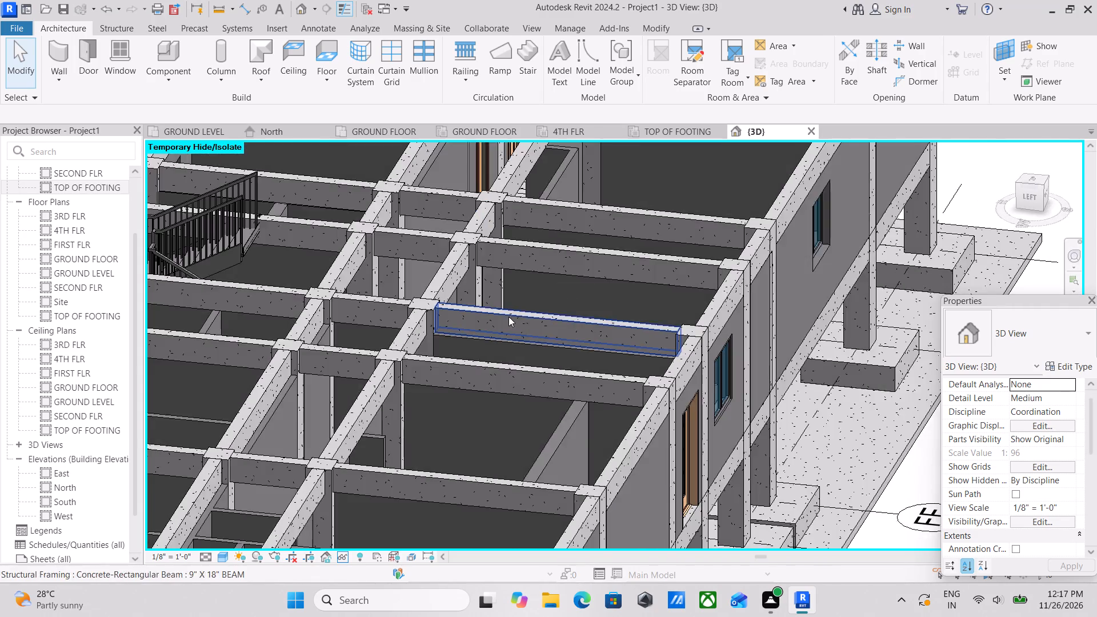
middle_drag(507, 317, 526, 535)
shift+middle_drag(467, 383, 354, 379)
middle_drag(448, 427, 554, 277)
shift+middle_drag(551, 391, 429, 424)
middle_drag(439, 417, 530, 322)
scroll(551, 311, down, 3)
middle_drag(469, 332, 482, 357)
middle_drag(480, 355, 518, 321)
middle_drag(428, 354, 470, 319)
middle_drag(470, 319, 530, 277)
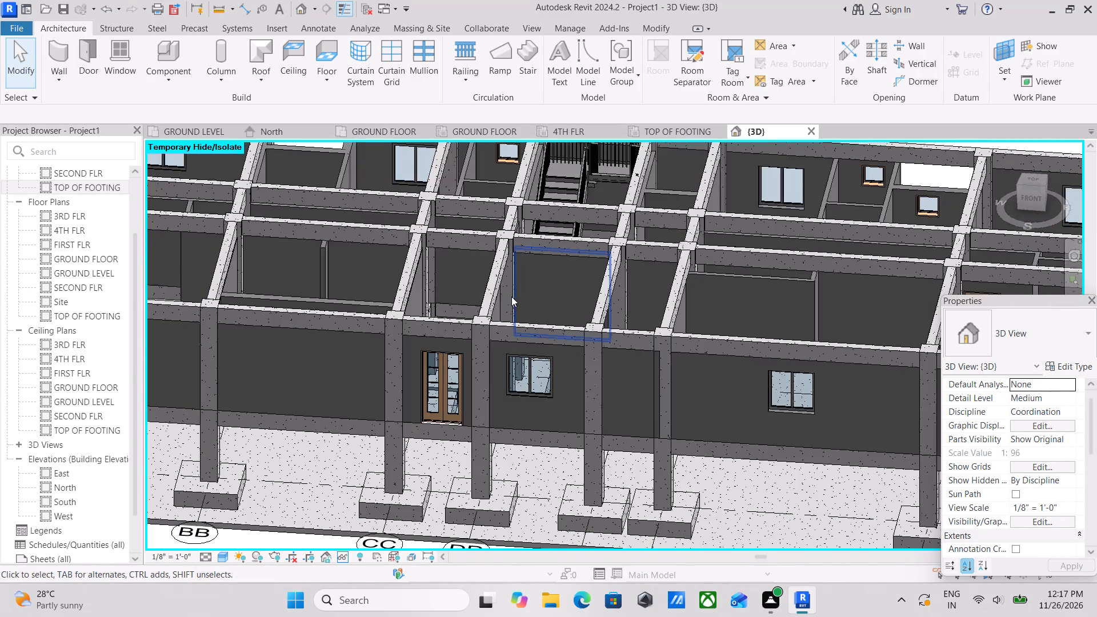
middle_drag(511, 297, 525, 310)
middle_drag(551, 300, 552, 441)
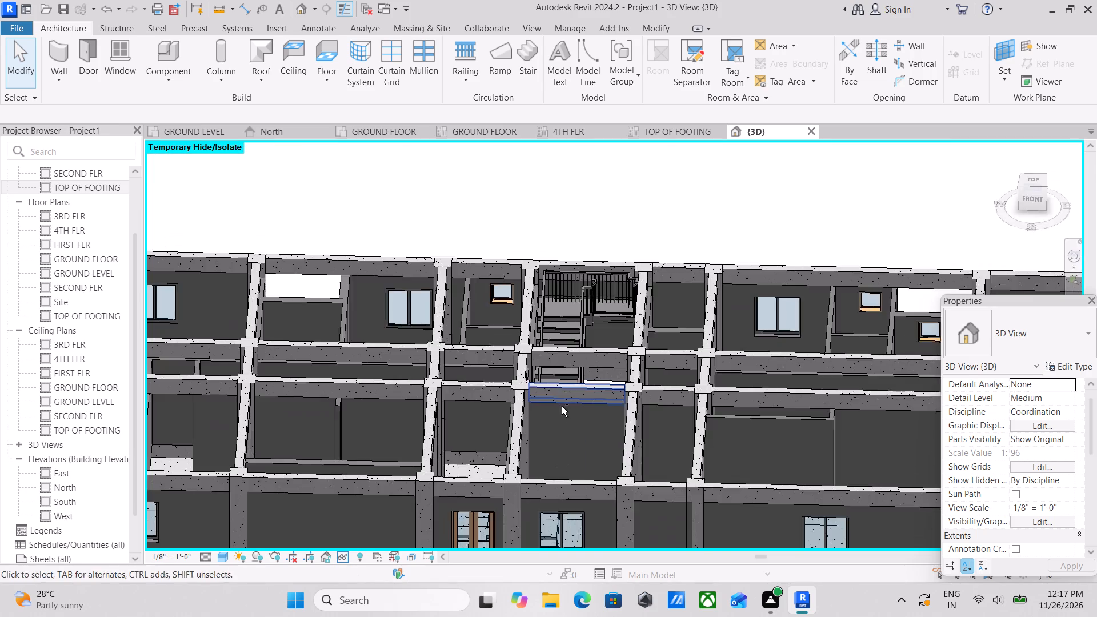
shift+middle_drag(562, 406, 499, 394)
middle_drag(498, 393, 541, 460)
scroll(492, 338, up, 1)
shift+middle_drag(492, 338, 522, 419)
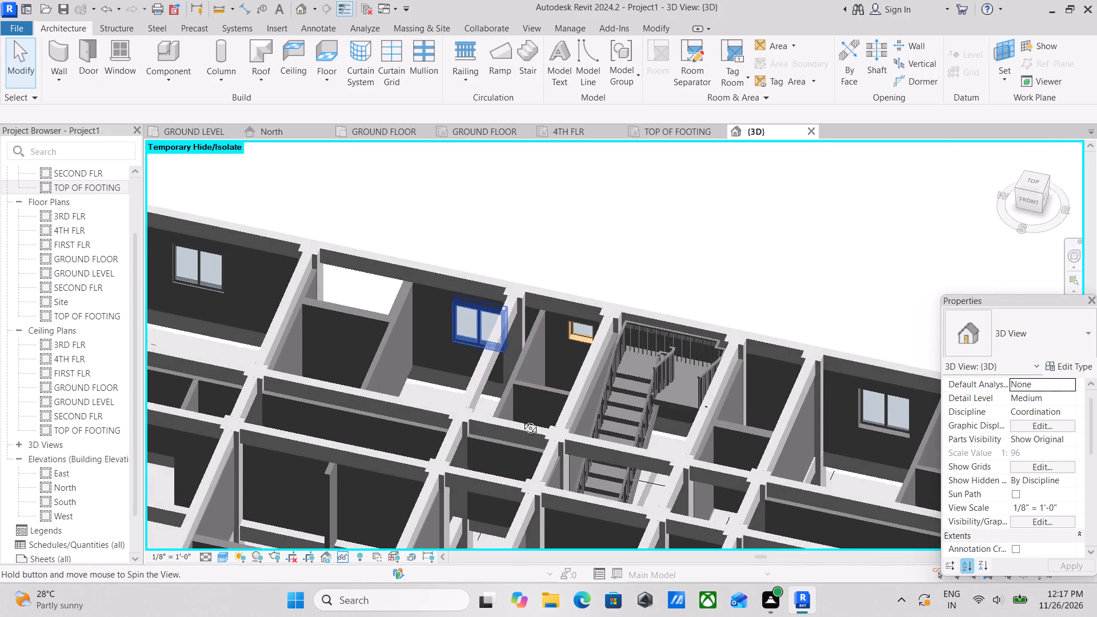
shift+middle_drag(522, 419, 474, 419)
scroll(474, 416, down, 2)
middle_drag(475, 411, 528, 312)
middle_drag(438, 315, 454, 312)
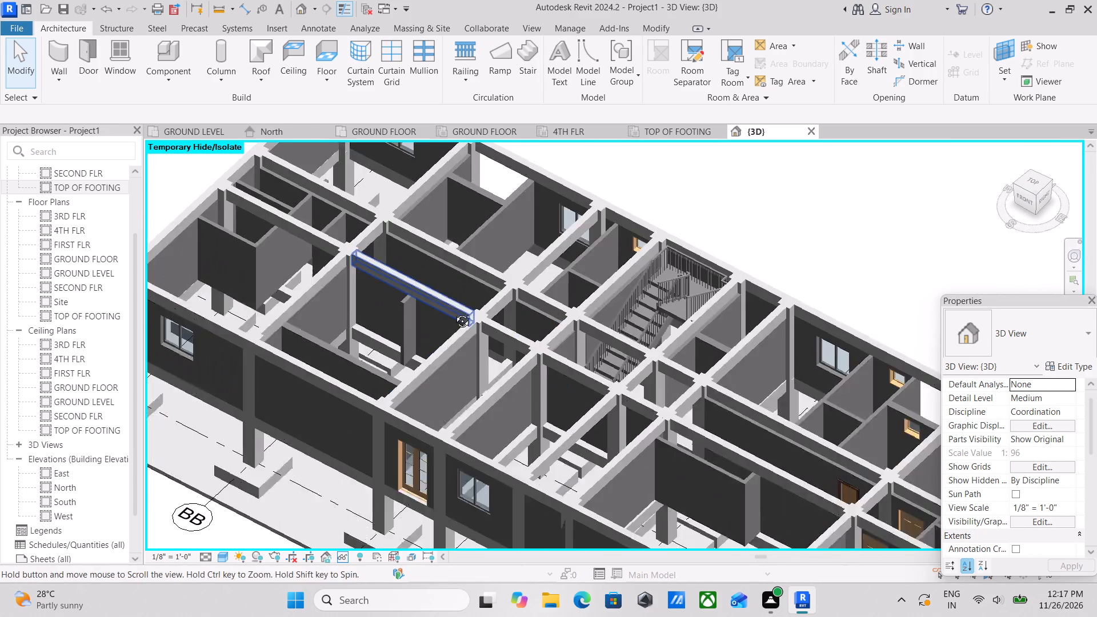
middle_drag(454, 312, 462, 312)
scroll(462, 312, down, 1)
middle_drag(462, 320, 507, 261)
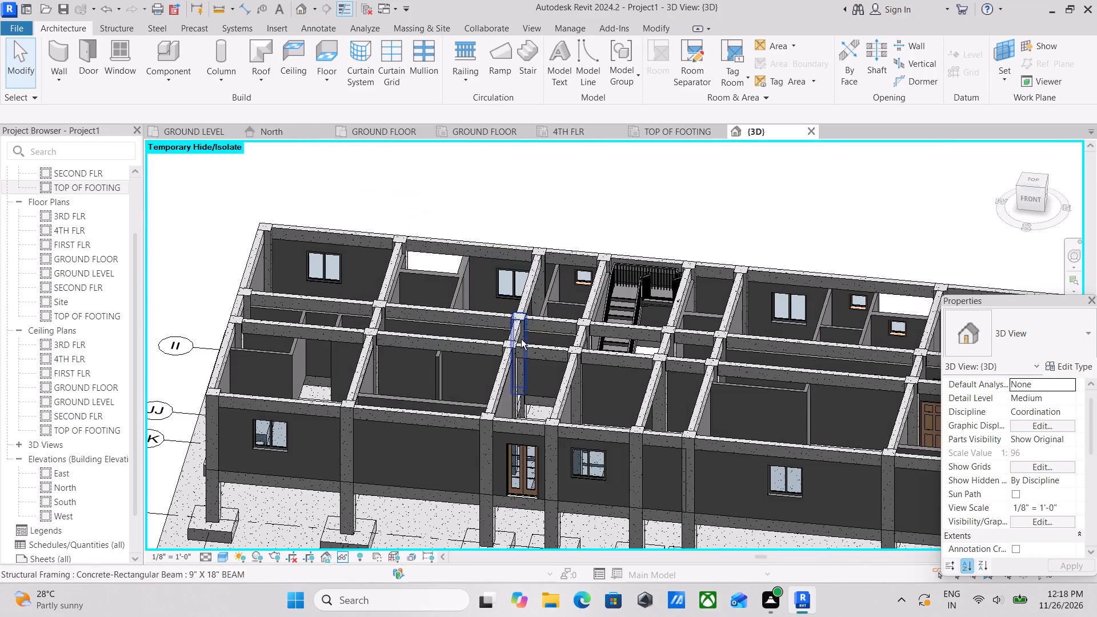
shift+middle_drag(521, 339, 438, 311)
shift+scroll(485, 322, down, 1)
middle_drag(510, 364, 519, 311)
scroll(441, 327, up, 2)
shift+middle_drag(441, 327, 504, 303)
middle_drag(562, 323, 458, 326)
shift+middle_drag(493, 320, 502, 327)
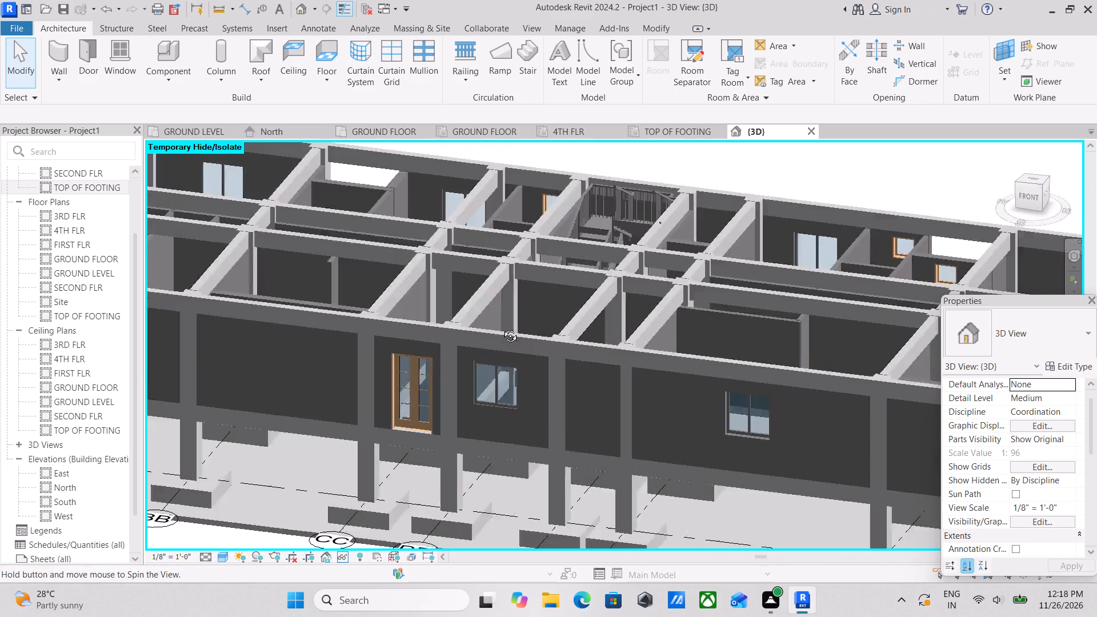
shift+middle_drag(502, 327, 543, 369)
shift+middle_drag(546, 344, 572, 470)
shift+middle_drag(622, 372, 560, 379)
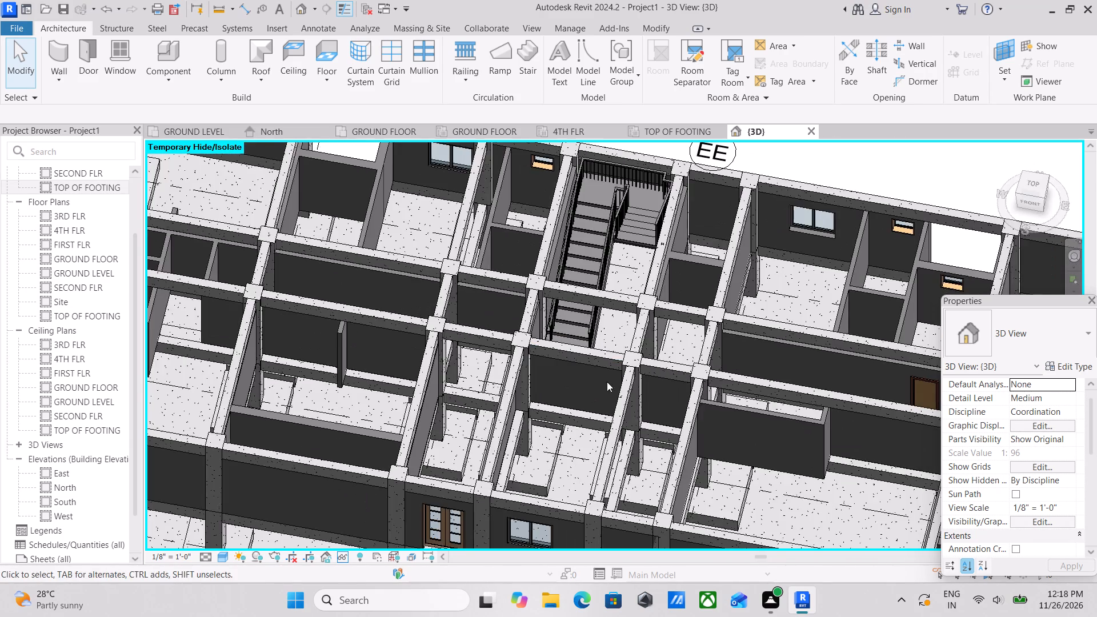
shift+middle_drag(607, 382, 606, 352)
scroll(598, 347, up, 1)
scroll(598, 347, down, 2)
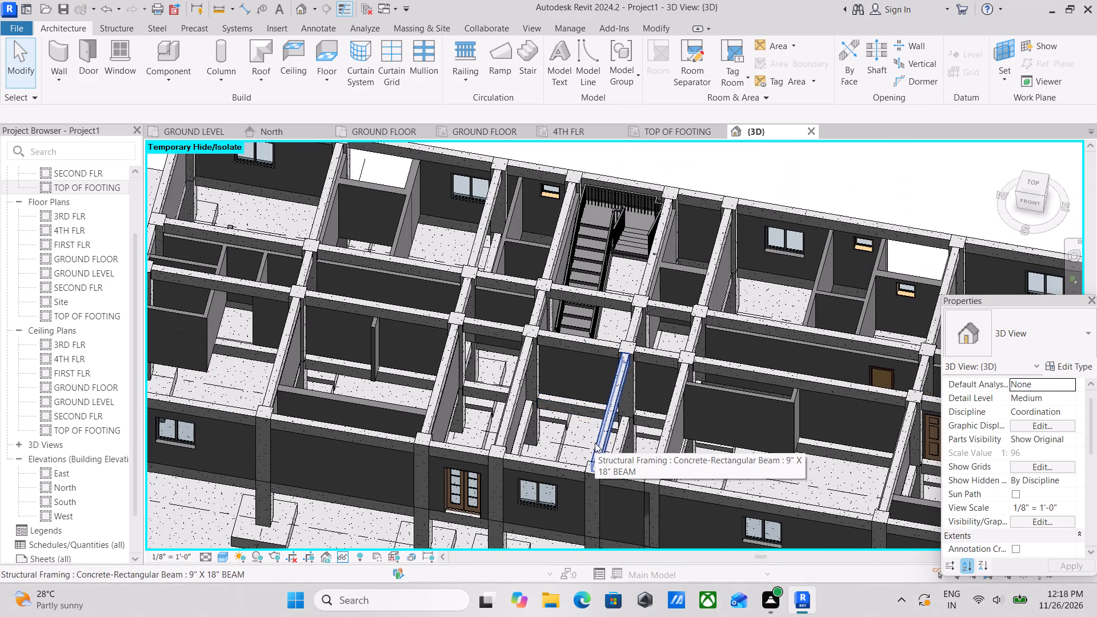
scroll(602, 404, down, 3)
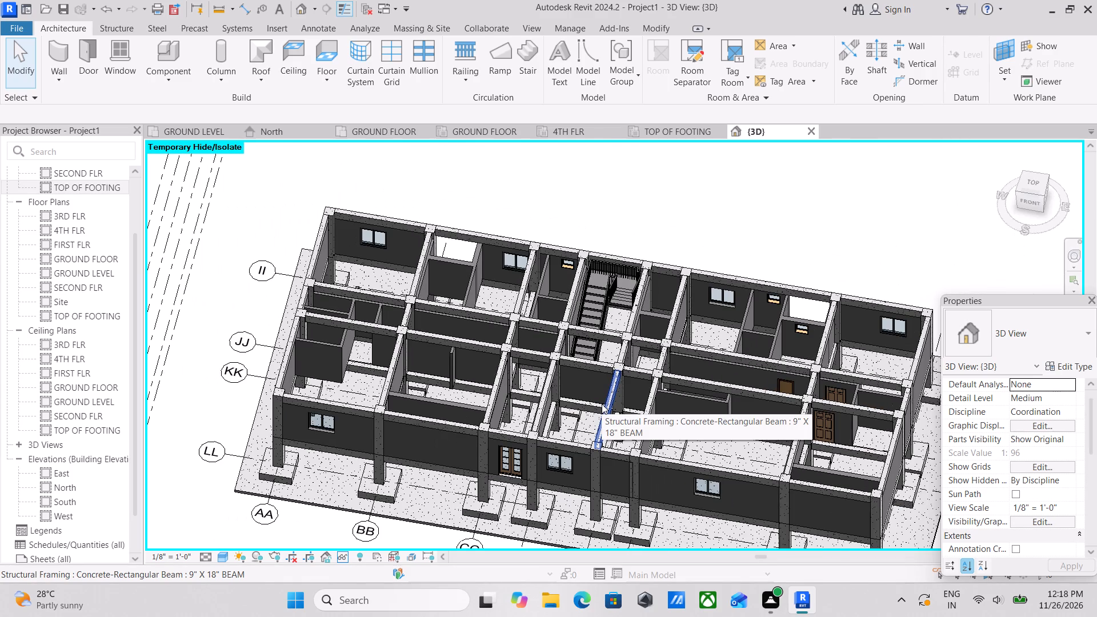
scroll(602, 404, down, 4)
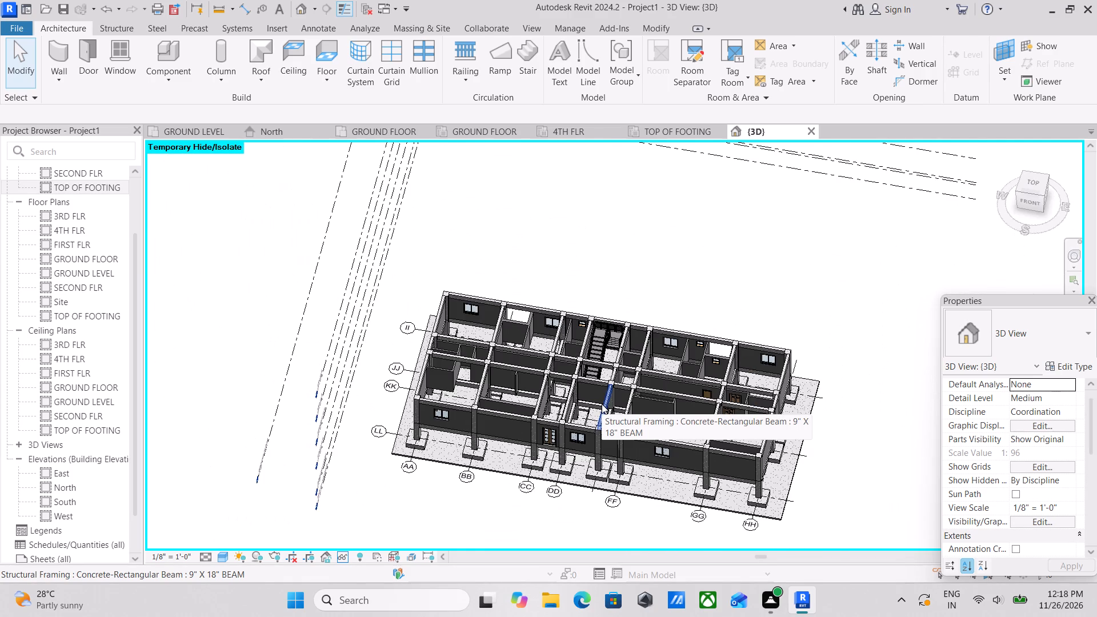
scroll(602, 404, up, 7)
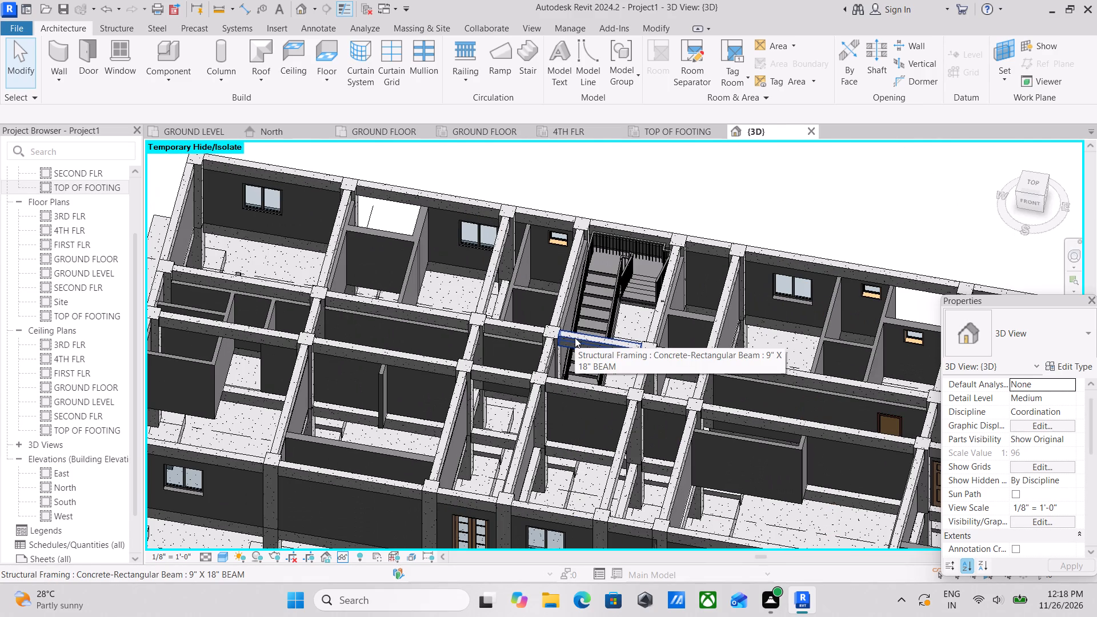
scroll(533, 316, up, 2)
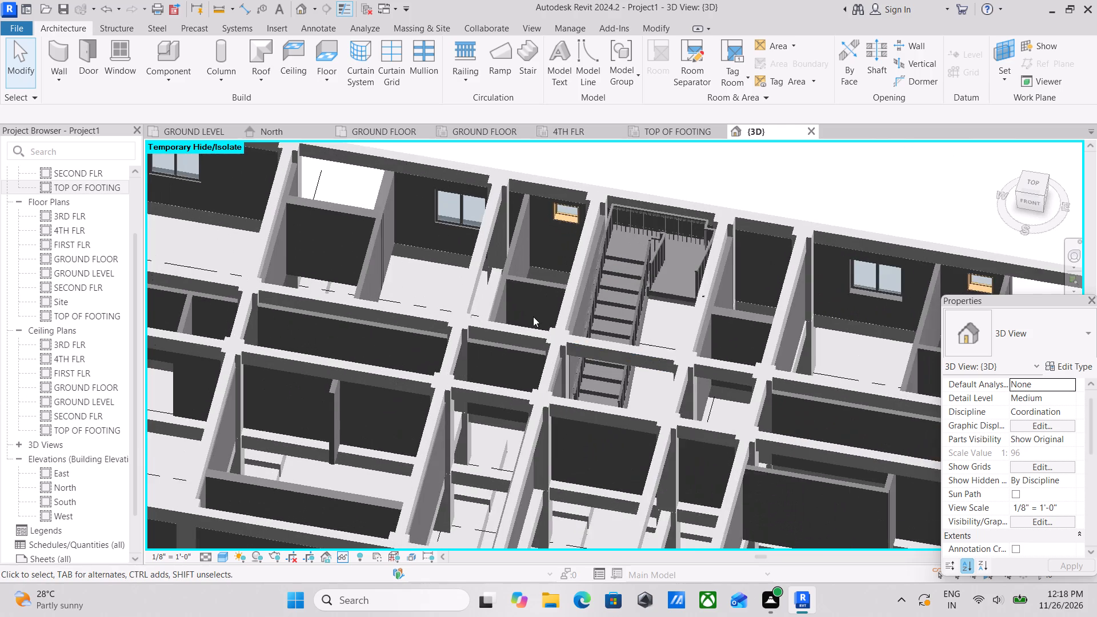
scroll(529, 314, down, 1)
middle_drag(529, 314, 574, 421)
scroll(574, 421, down, 1)
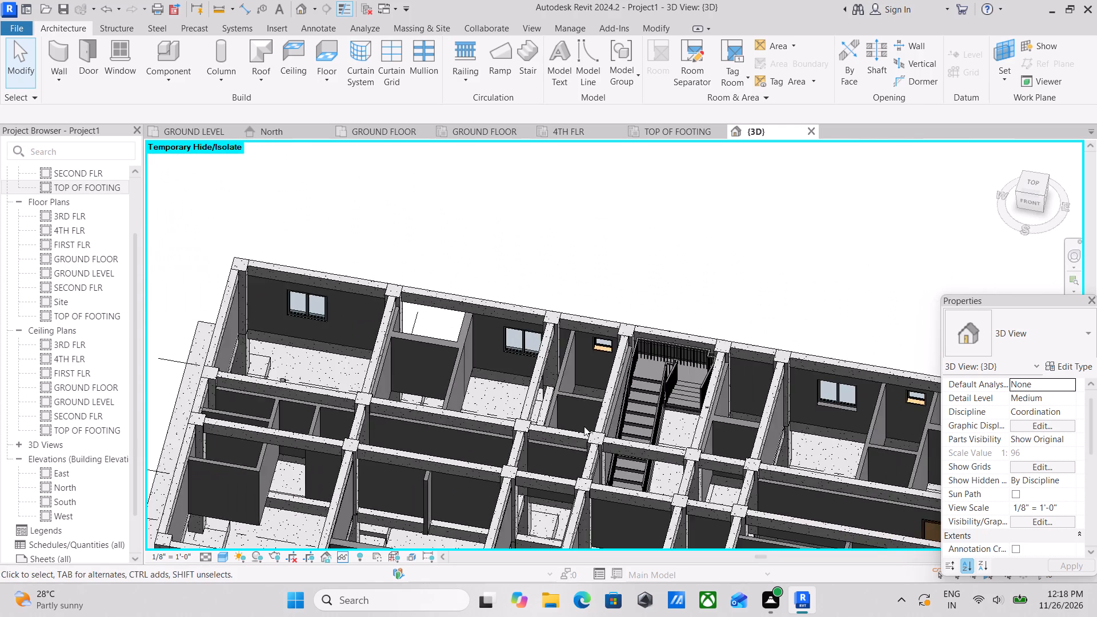
Edit the profile of the INTERIOR WALL 5" in the small rooms beside the staircase, sketching an upright line about 7' long.
middle_drag(584, 426, 492, 400)
shift+middle_drag(600, 368, 560, 370)
scroll(596, 318, up, 4)
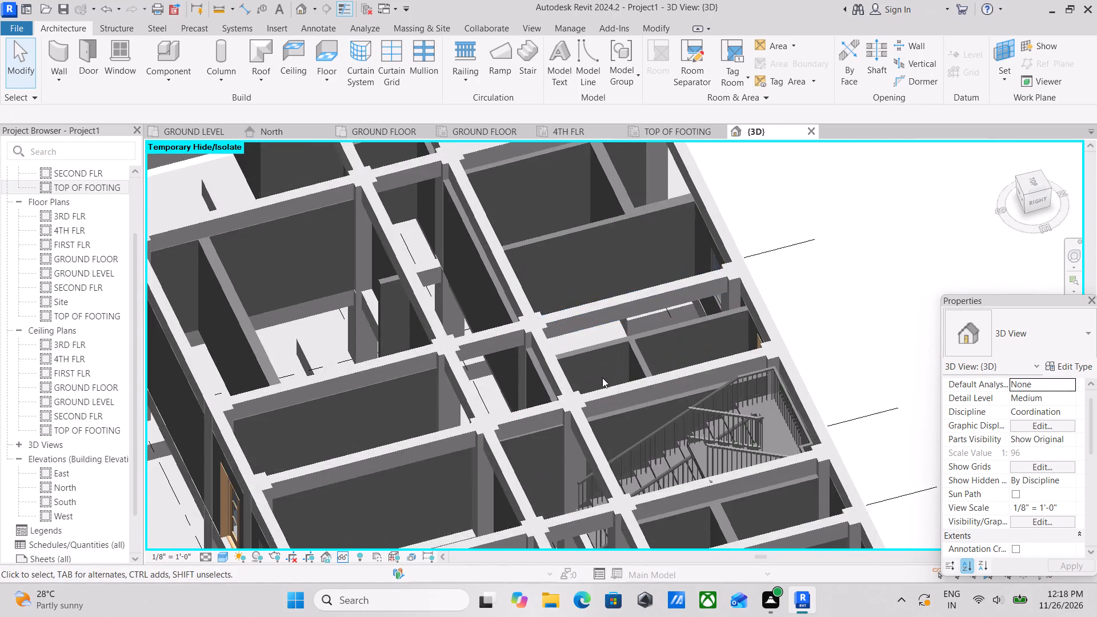
scroll(602, 378, up, 4)
shift+middle_drag(599, 374, 594, 360)
scroll(600, 354, up, 1)
click(608, 314)
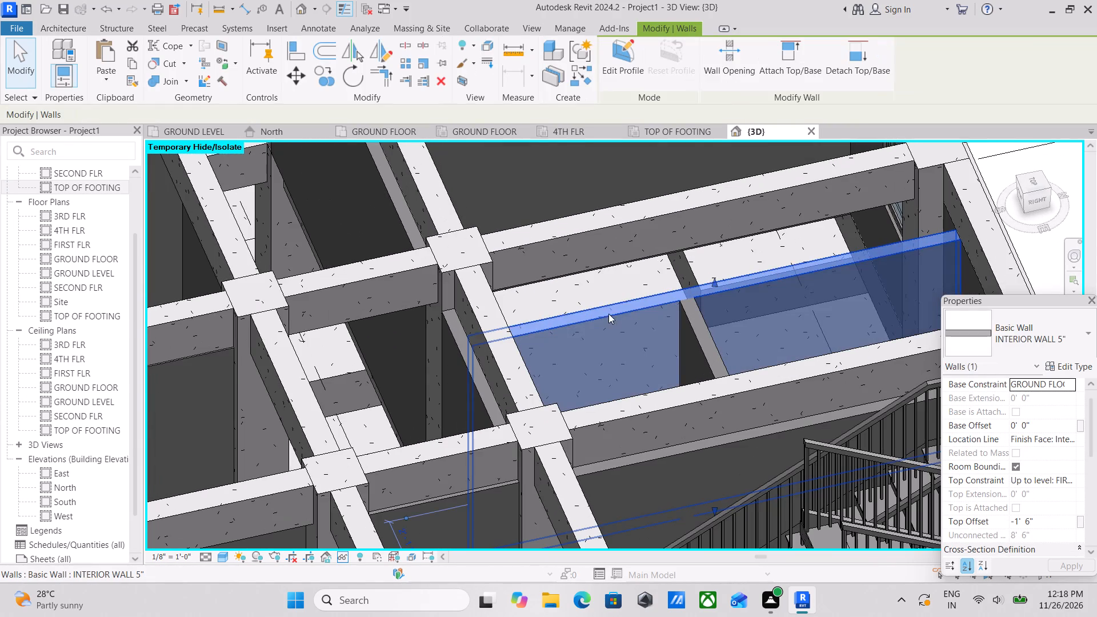
click(634, 69)
middle_drag(623, 289, 593, 242)
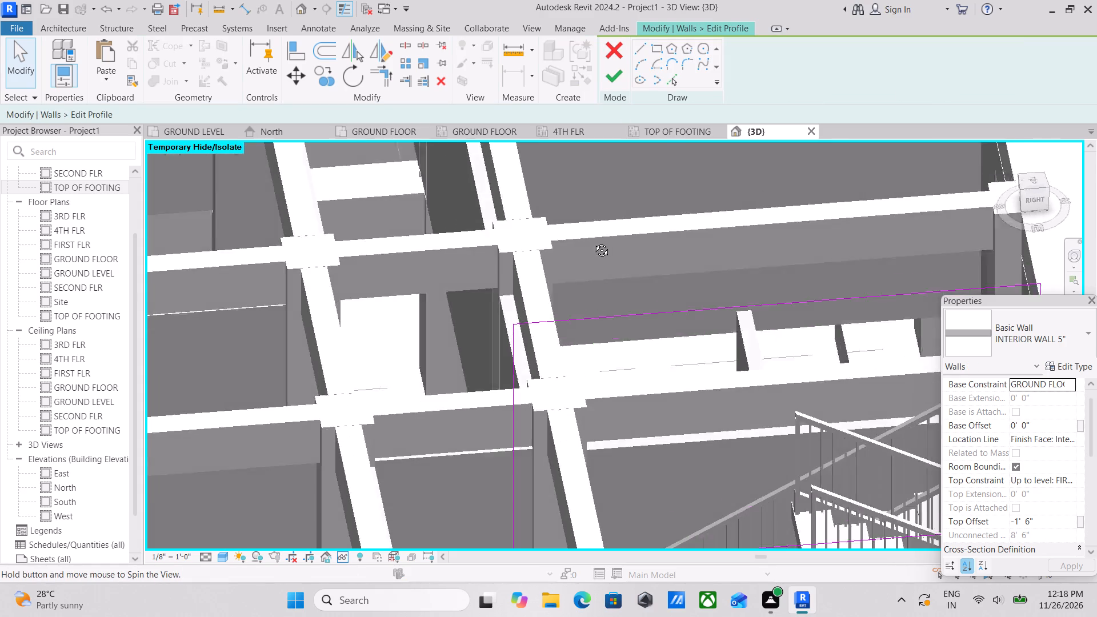
middle_drag(593, 242, 627, 379)
scroll(593, 364, up, 2)
middle_drag(592, 364, 575, 347)
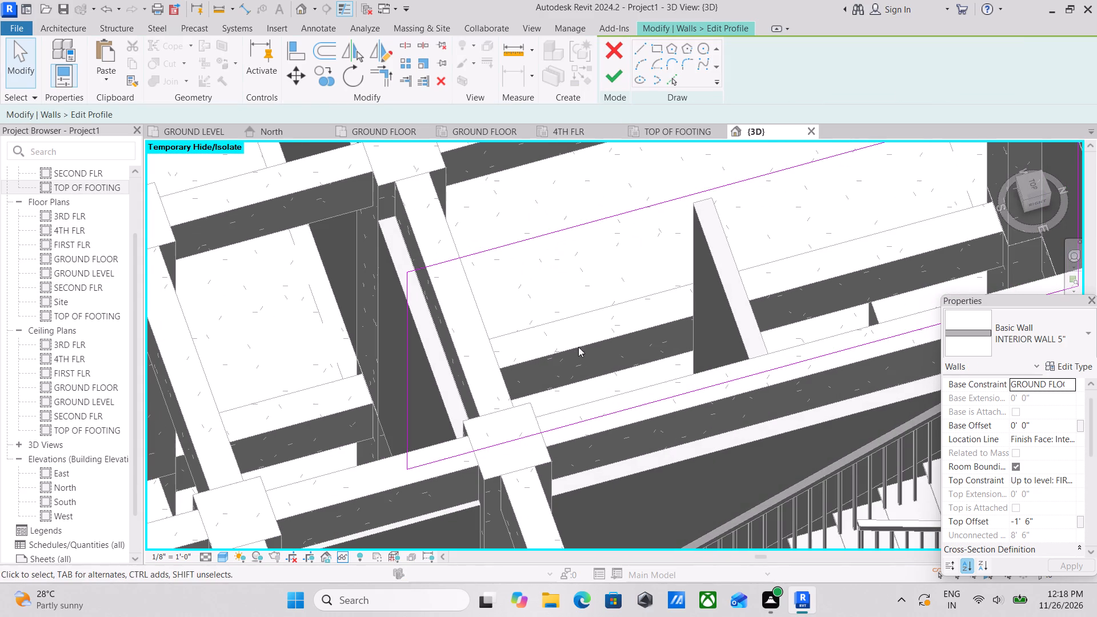
click(644, 42)
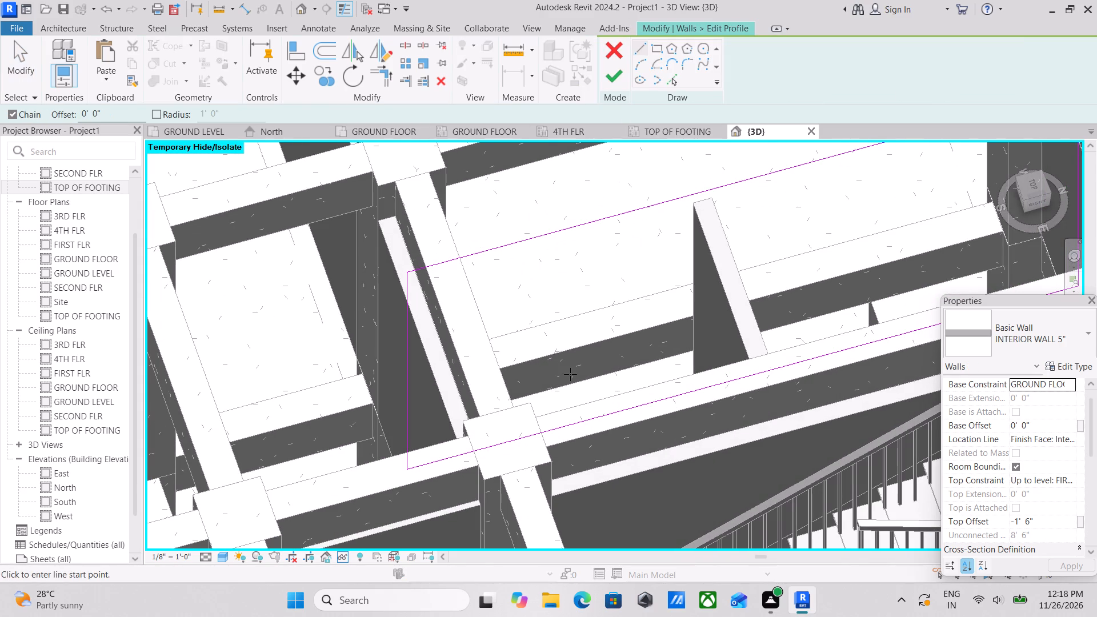
click(579, 407)
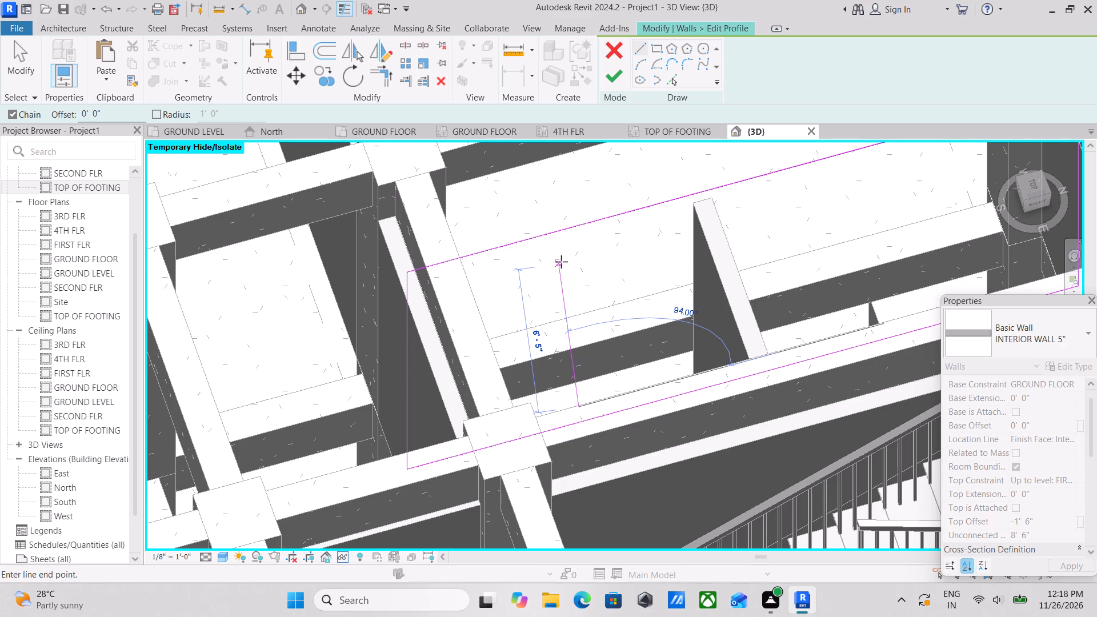
scroll(566, 265, down, 2)
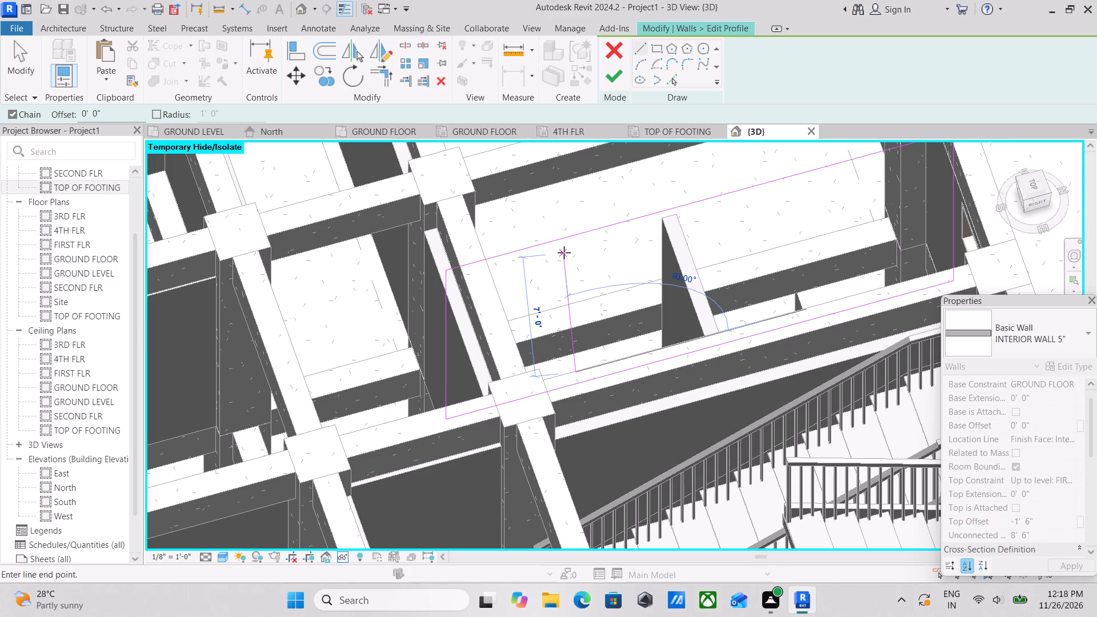
click(564, 253)
scroll(564, 253, up, 1)
key(Escape)
key(Escape)
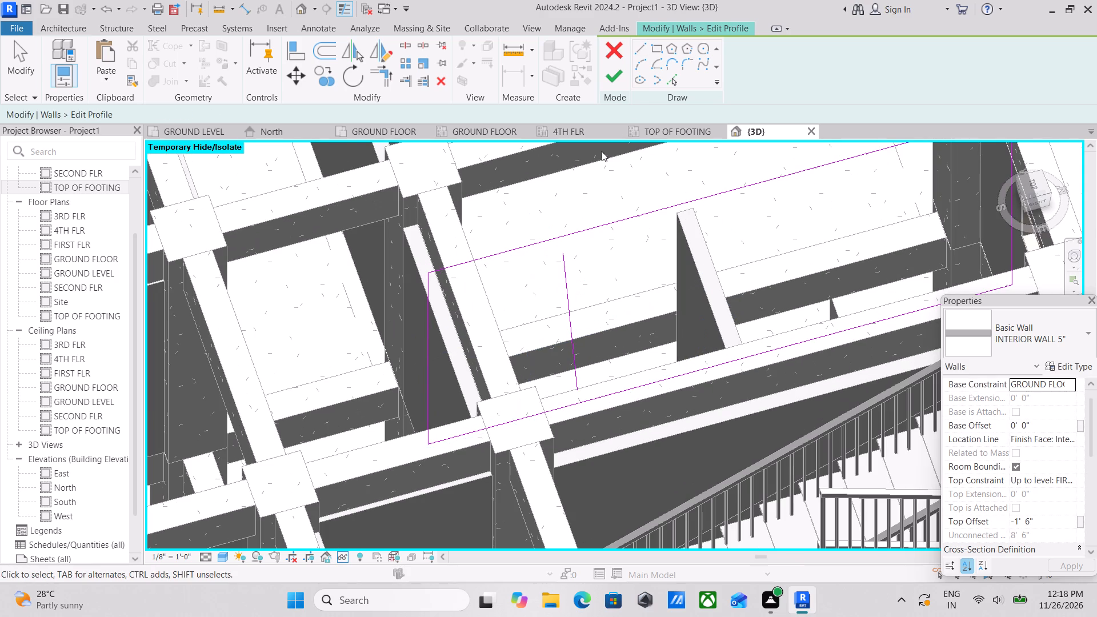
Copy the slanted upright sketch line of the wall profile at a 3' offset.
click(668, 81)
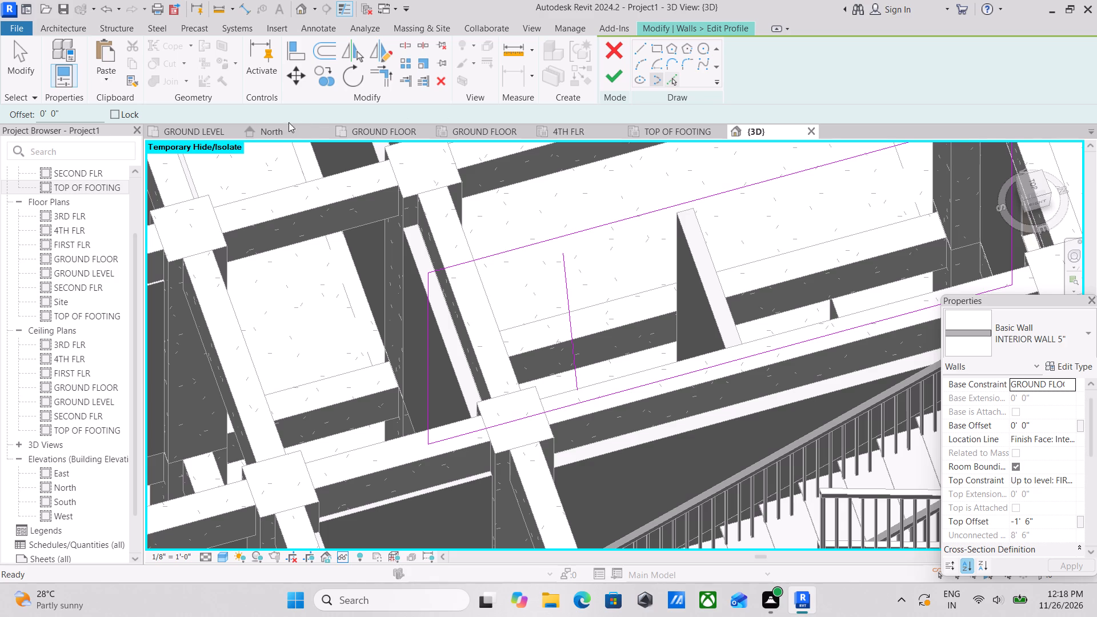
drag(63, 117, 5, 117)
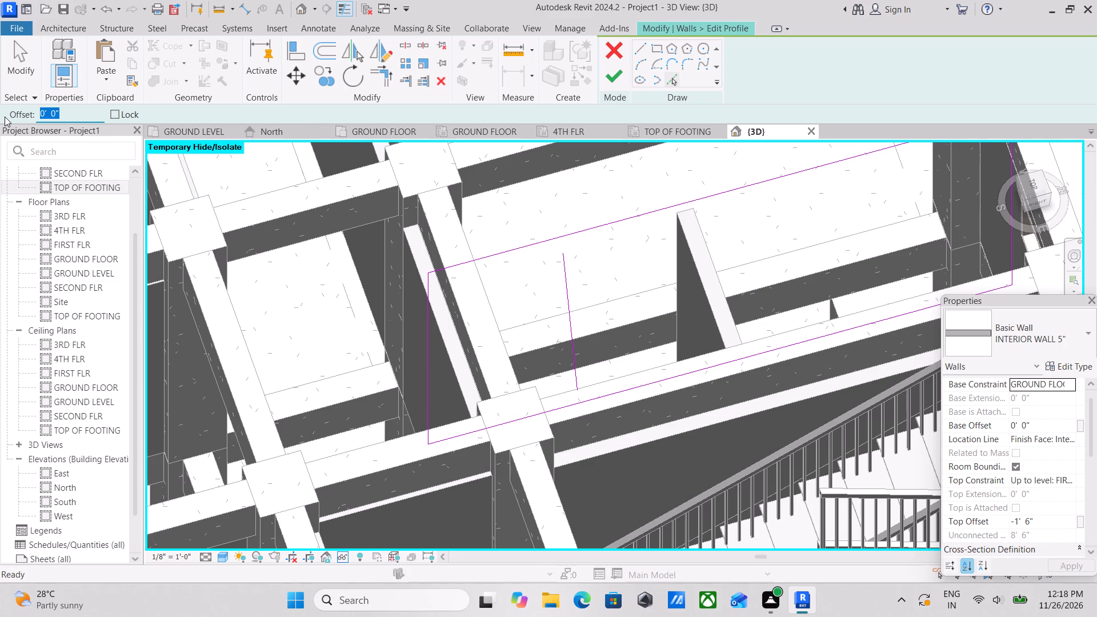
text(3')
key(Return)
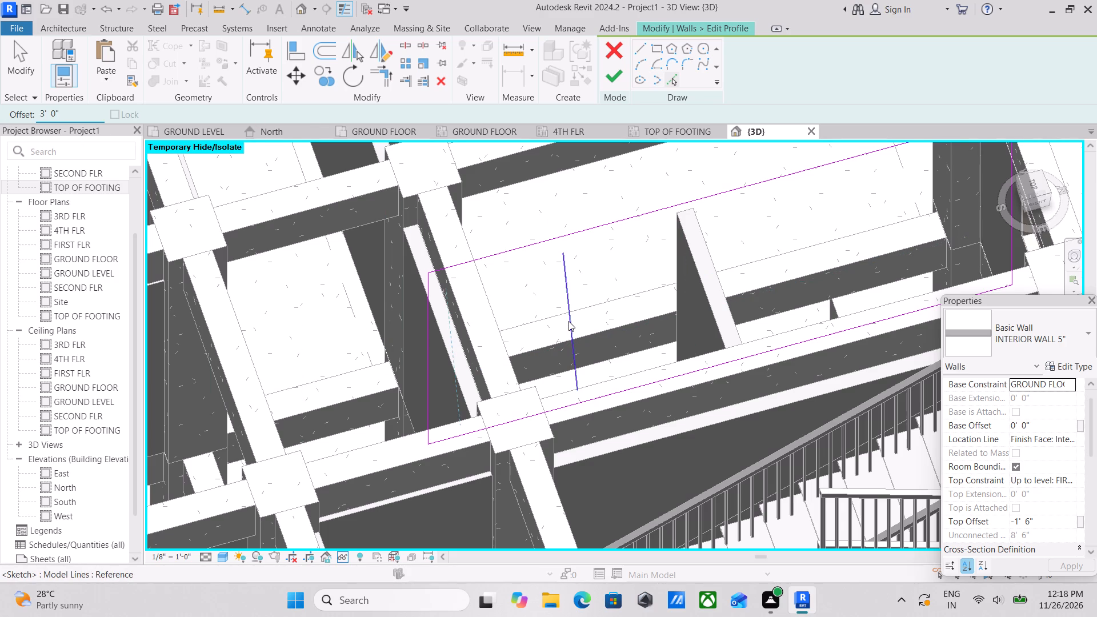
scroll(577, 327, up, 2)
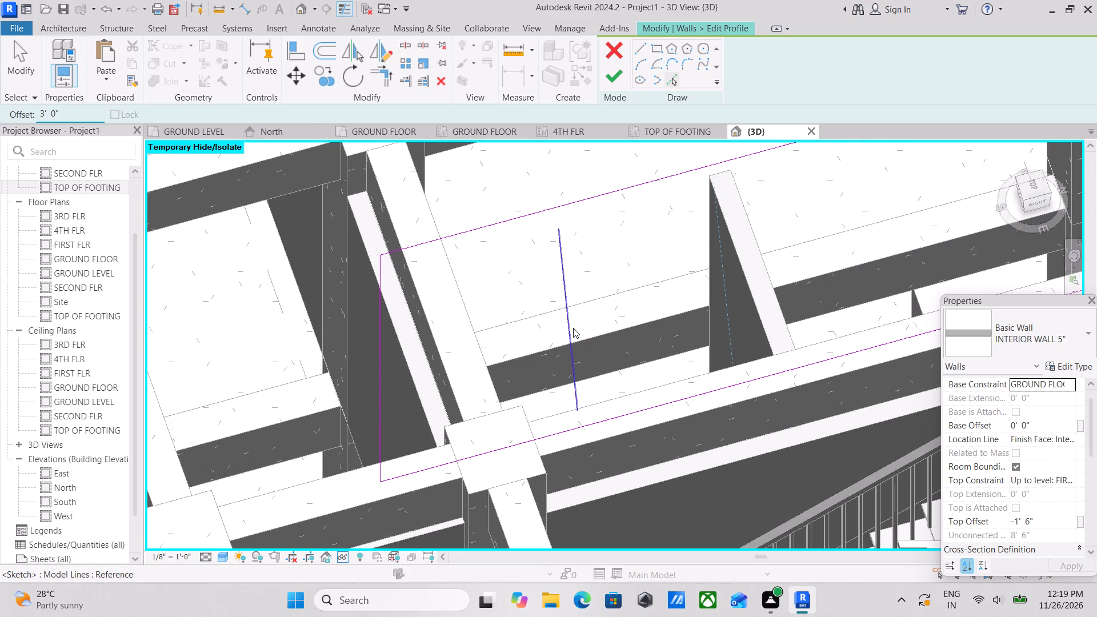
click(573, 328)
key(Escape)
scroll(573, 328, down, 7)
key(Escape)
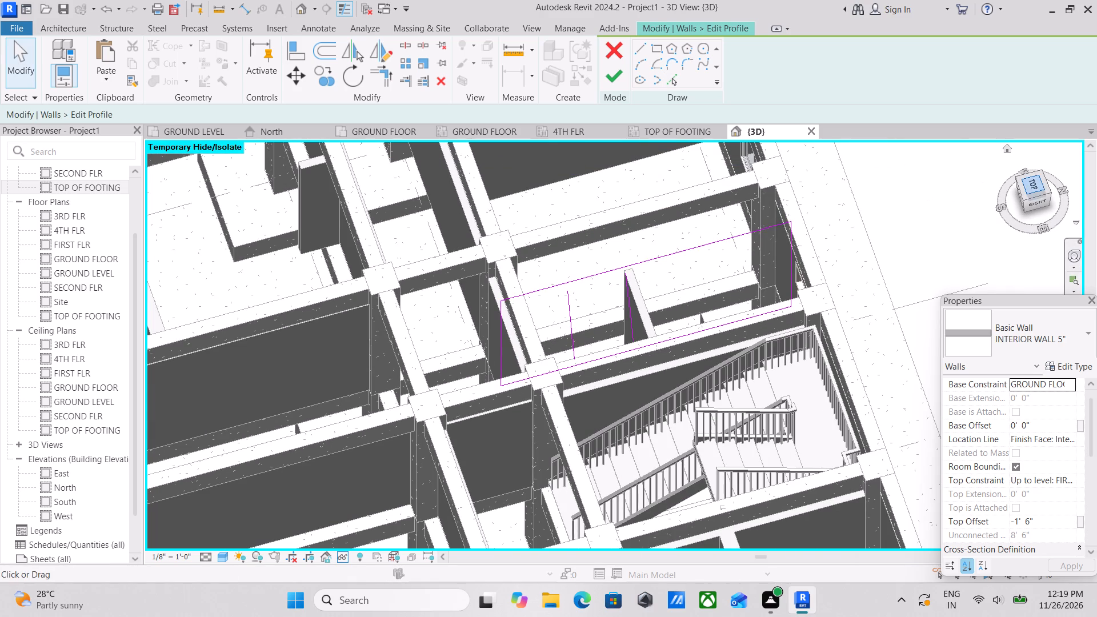
Delete both slanted sketch lines inside the wall profile, working in the Right view.
click(1031, 206)
scroll(691, 384, up, 7)
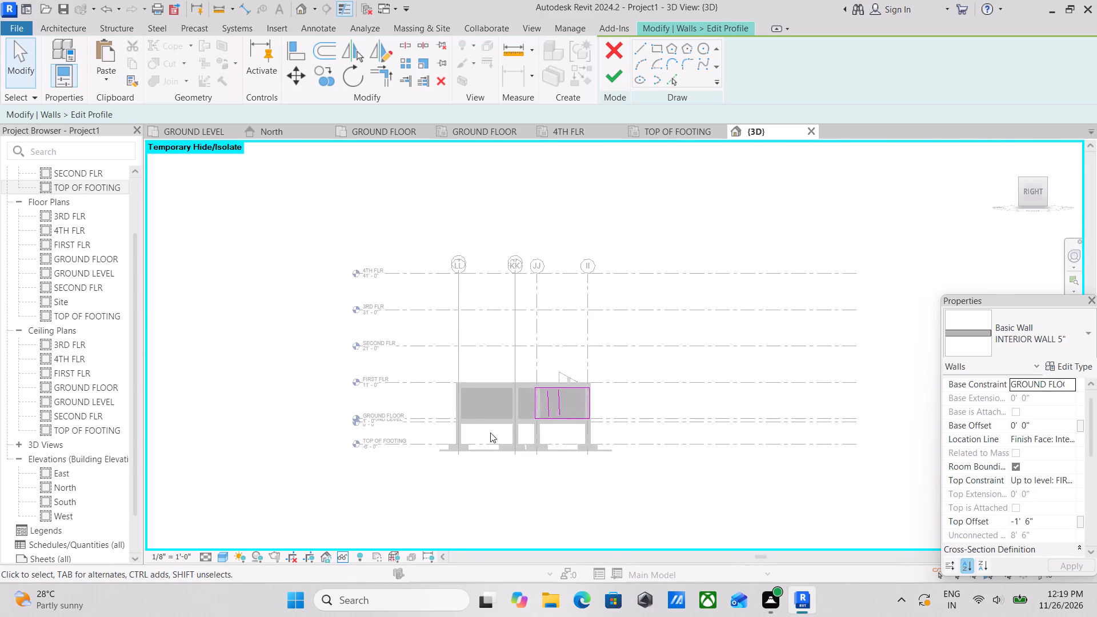
scroll(485, 430, up, 12)
click(548, 378)
right_click(548, 378)
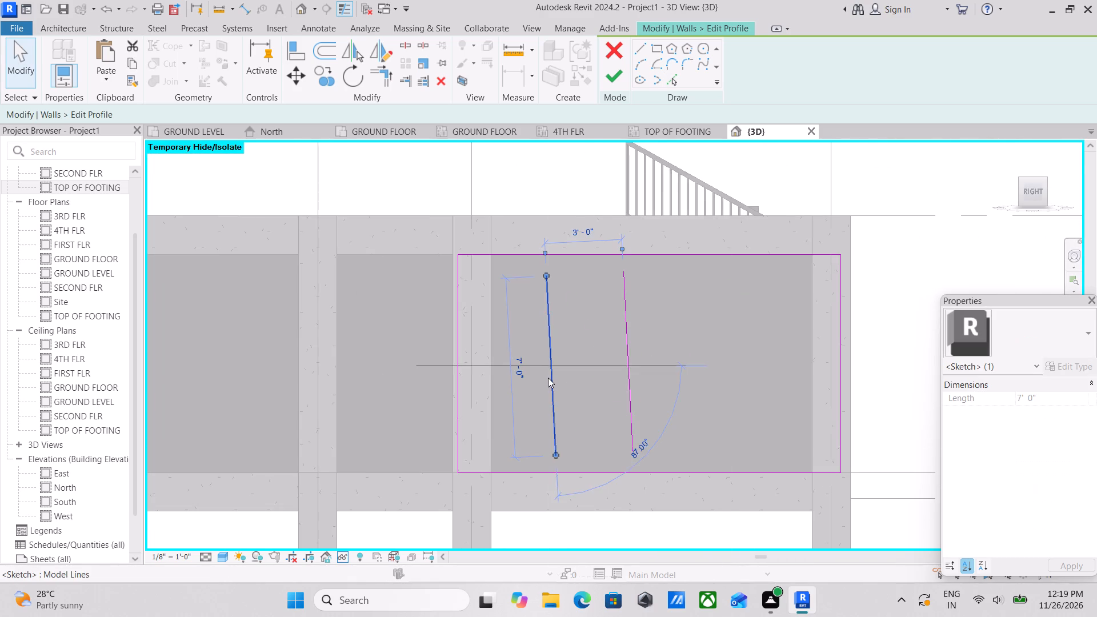
click(604, 358)
click(627, 348)
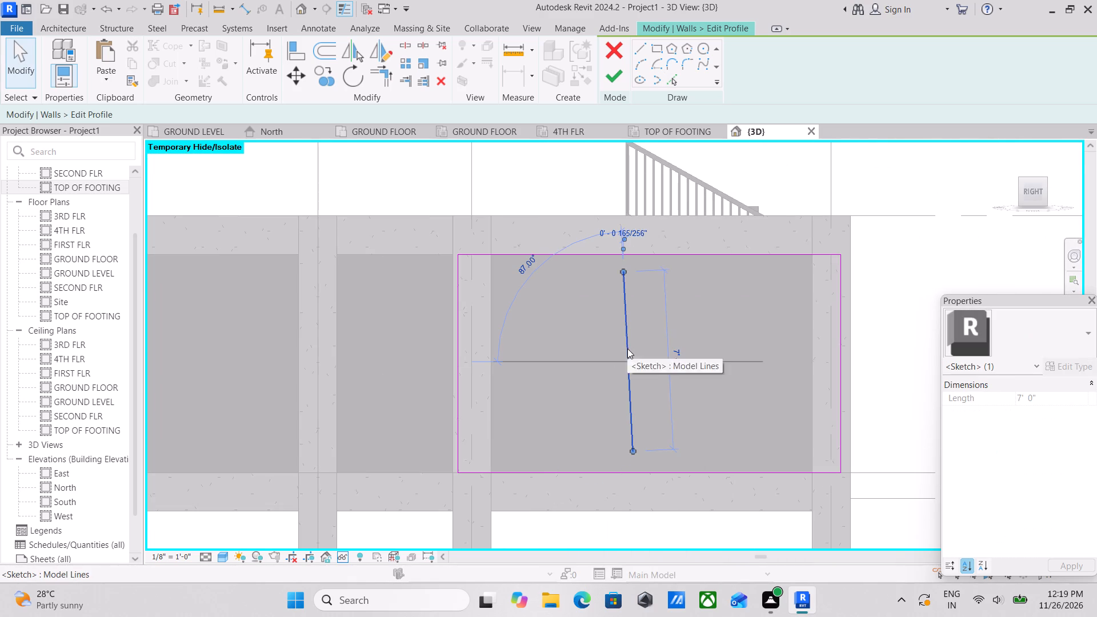
right_click(627, 348)
click(688, 354)
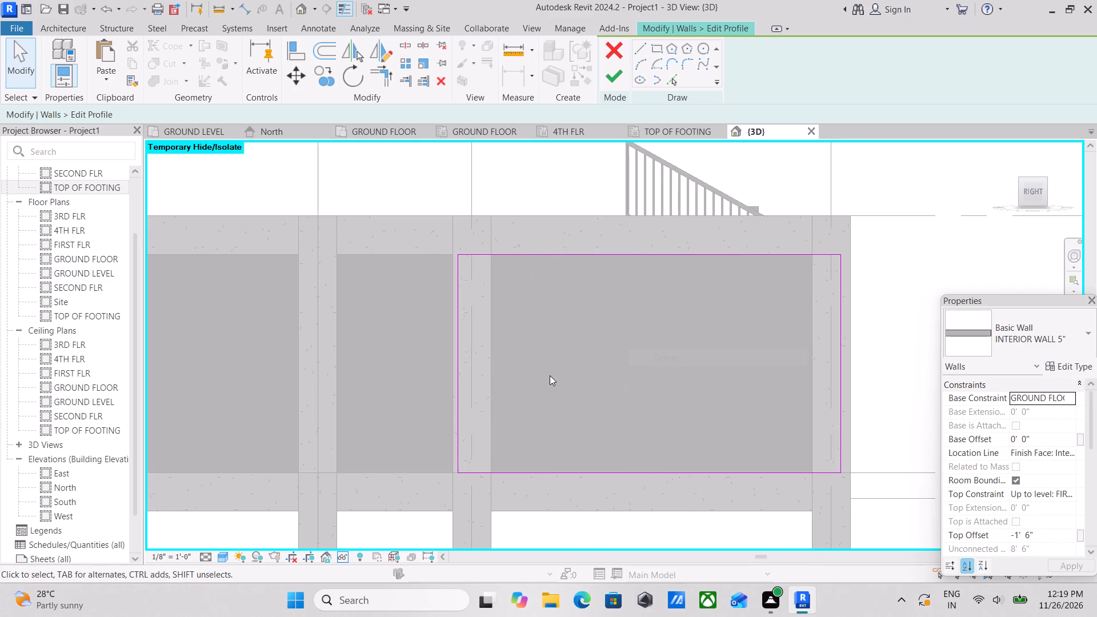
Sketch a vertical 7' line inside the wall profile, about 3' 5" from its left edge.
click(643, 51)
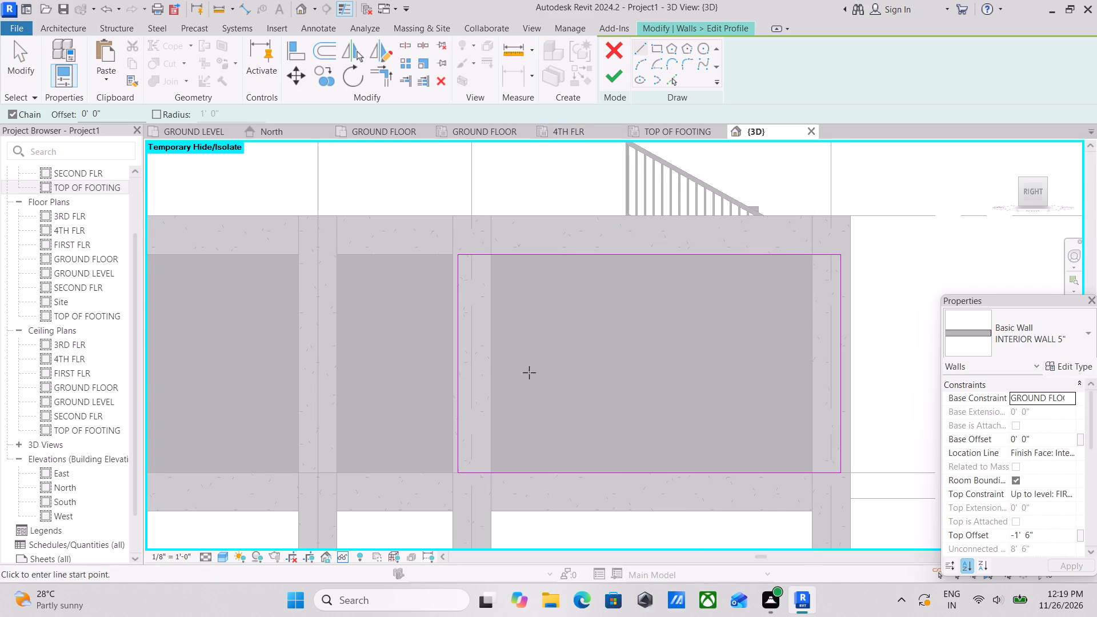
click(546, 442)
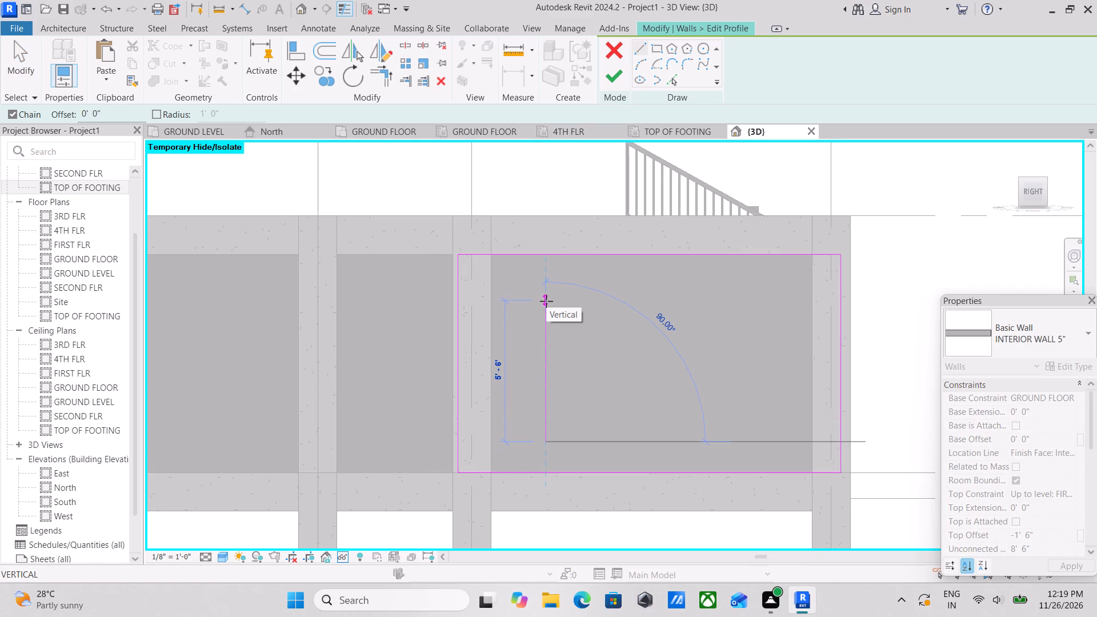
text(7')
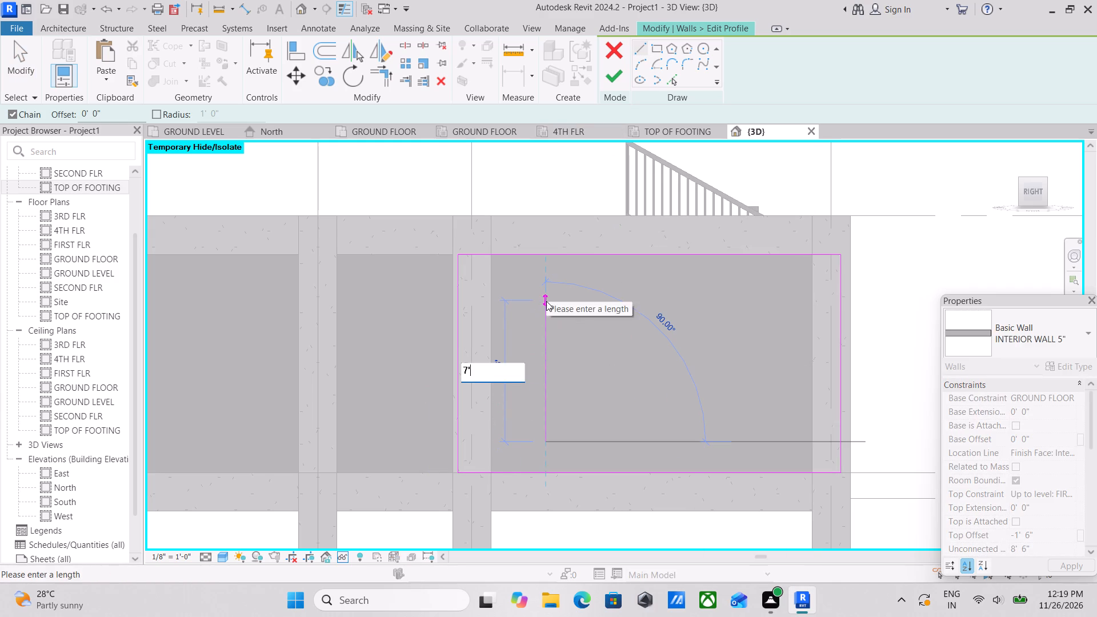
key(Return)
key(Escape)
key(Escape)
key(Escape)
Nudge the vertical line down to about 4 1/2" above the profile's bottom edge and shorten its upper end to a 5' 10" length.
click(547, 437)
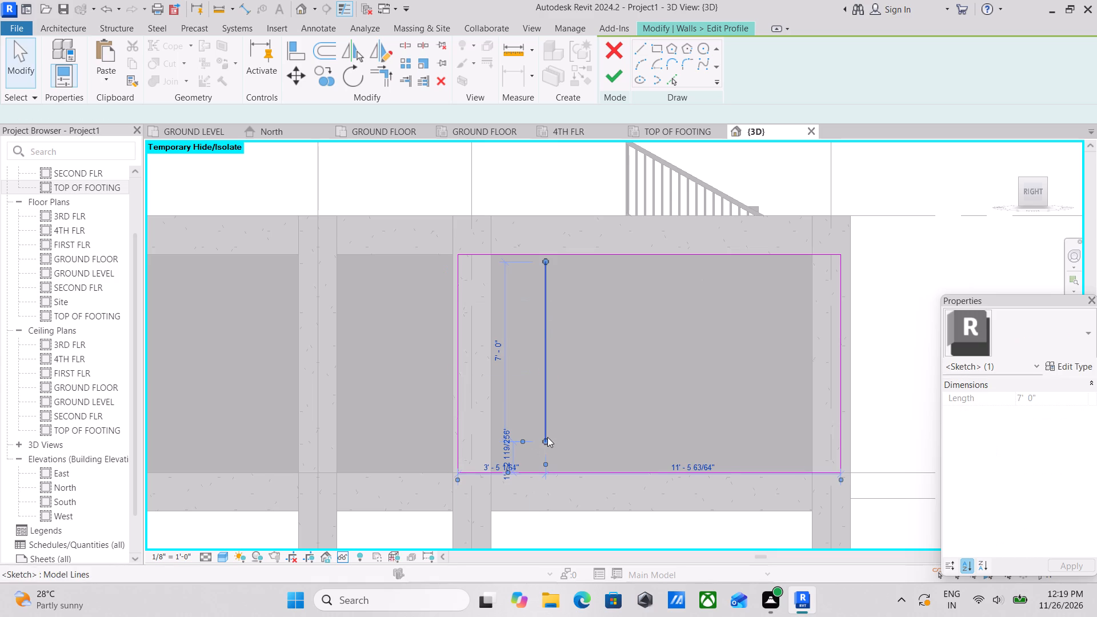
key(Down)
key(Down)
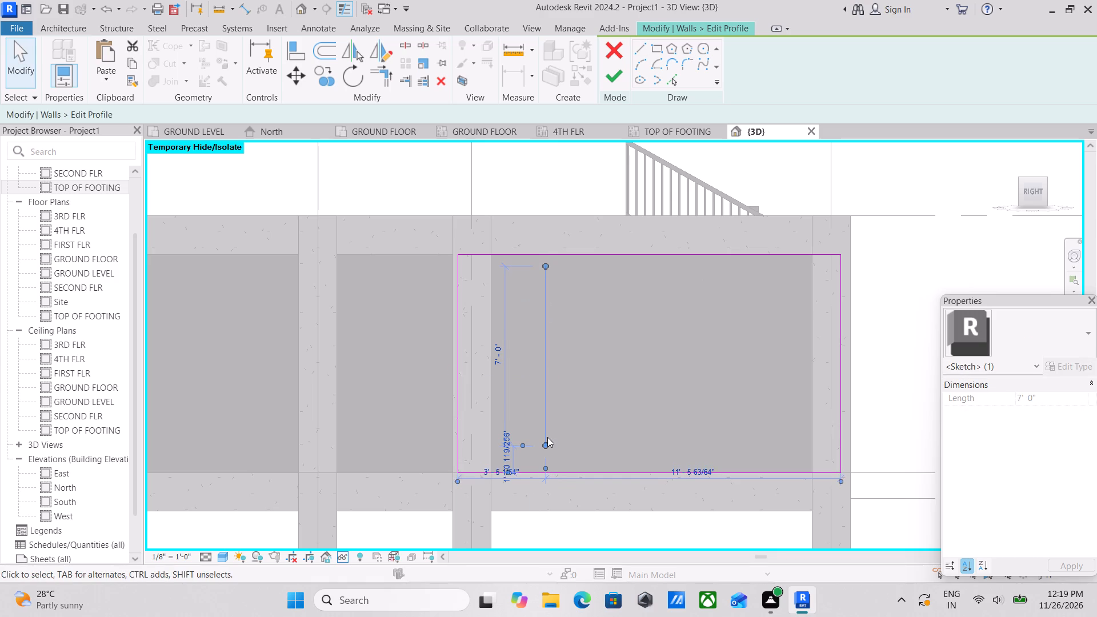
key(Down)
key(Down)
key(Down)
key(Down)
key(Down)
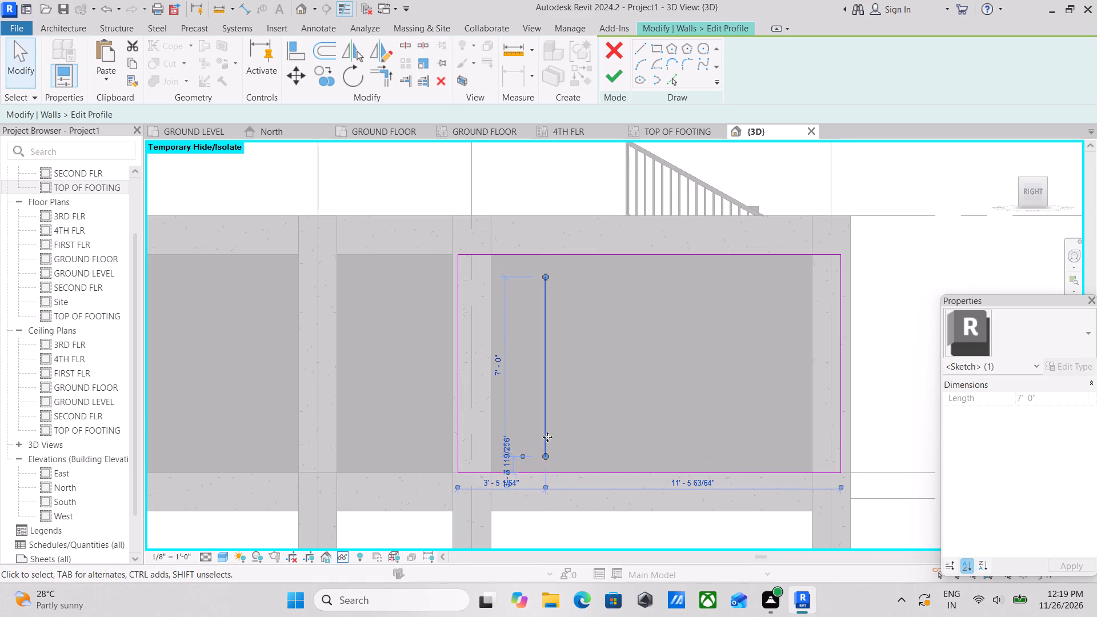
key(Down)
key(Down)
key(Up)
key(Up)
key(Down)
key(Down)
key(Down)
drag(543, 279, 545, 314)
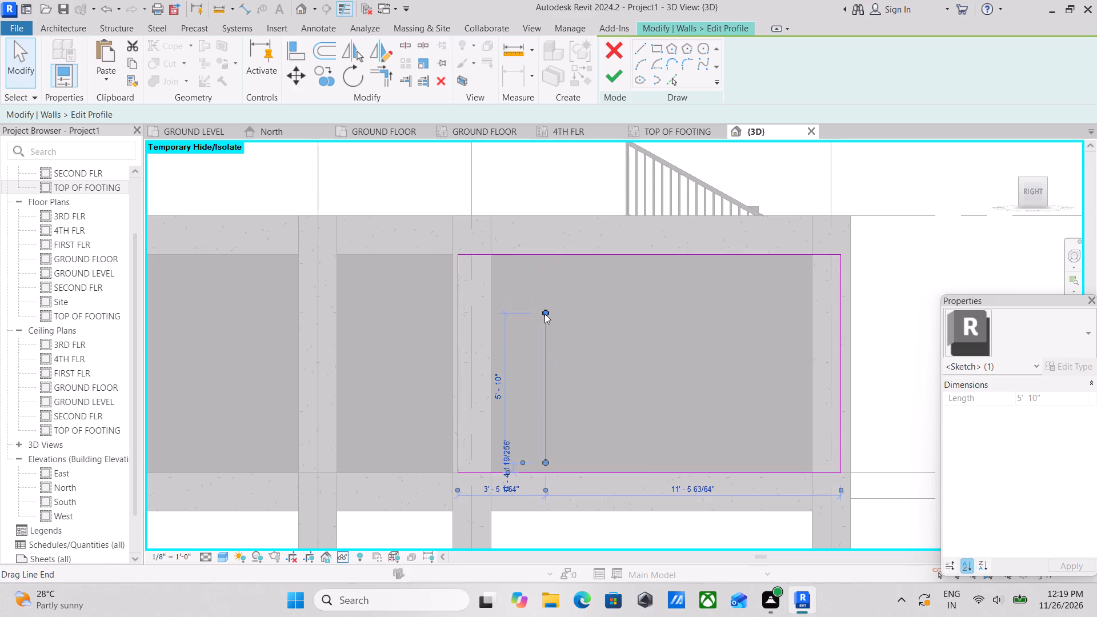
Copy the vertical line at a 3' offset toward the wider side of the wall profile.
scroll(545, 314, up, 3)
middle_drag(545, 314, 485, 339)
scroll(489, 329, up, 2)
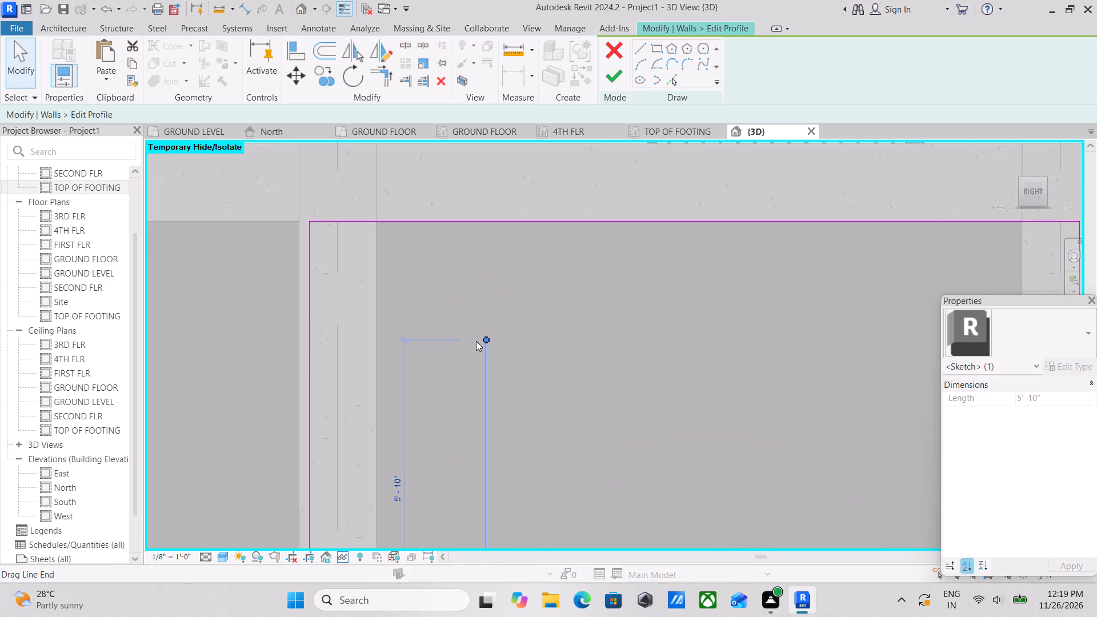
scroll(476, 339, up, 2)
scroll(506, 309, down, 1)
middle_drag(506, 310, 526, 298)
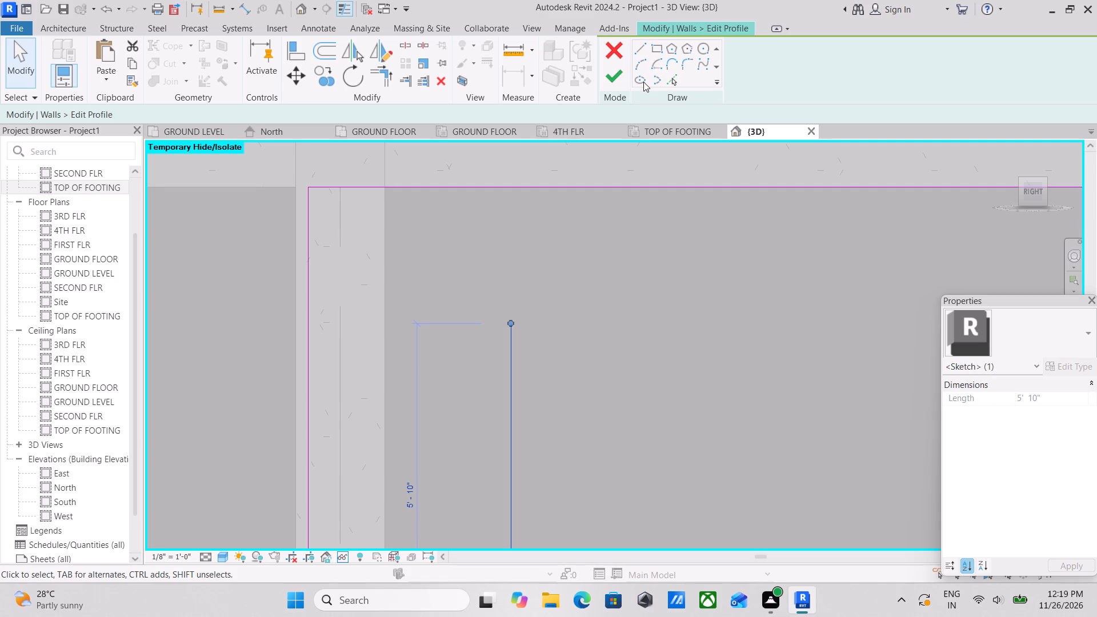
scroll(517, 305, down, 3)
middle_drag(517, 305, 518, 149)
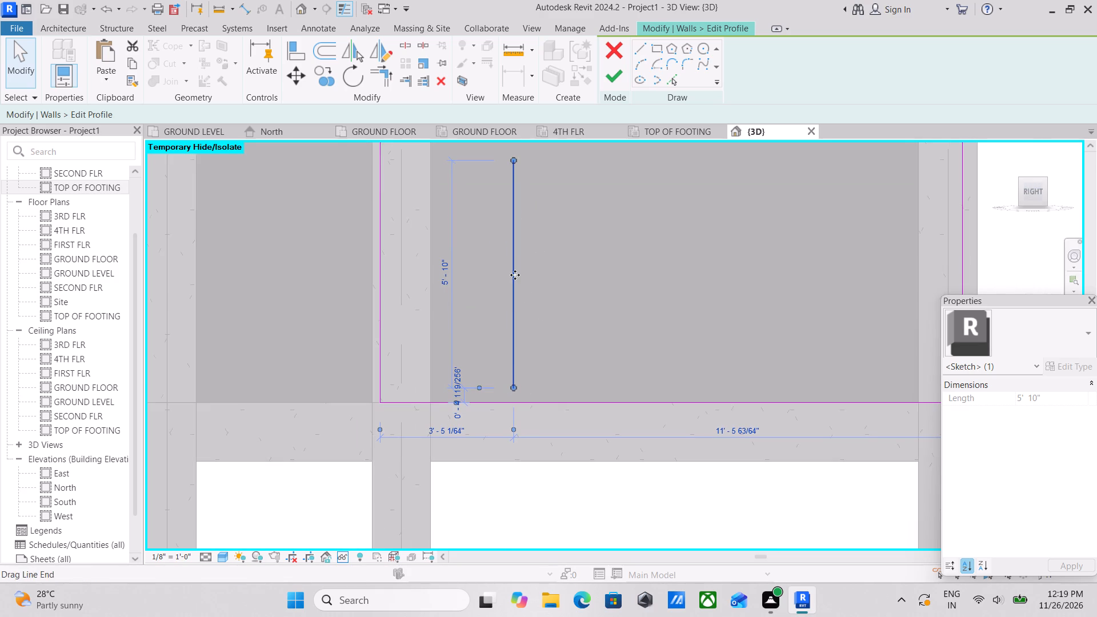
middle_drag(515, 275, 518, 388)
middle_drag(519, 282, 526, 322)
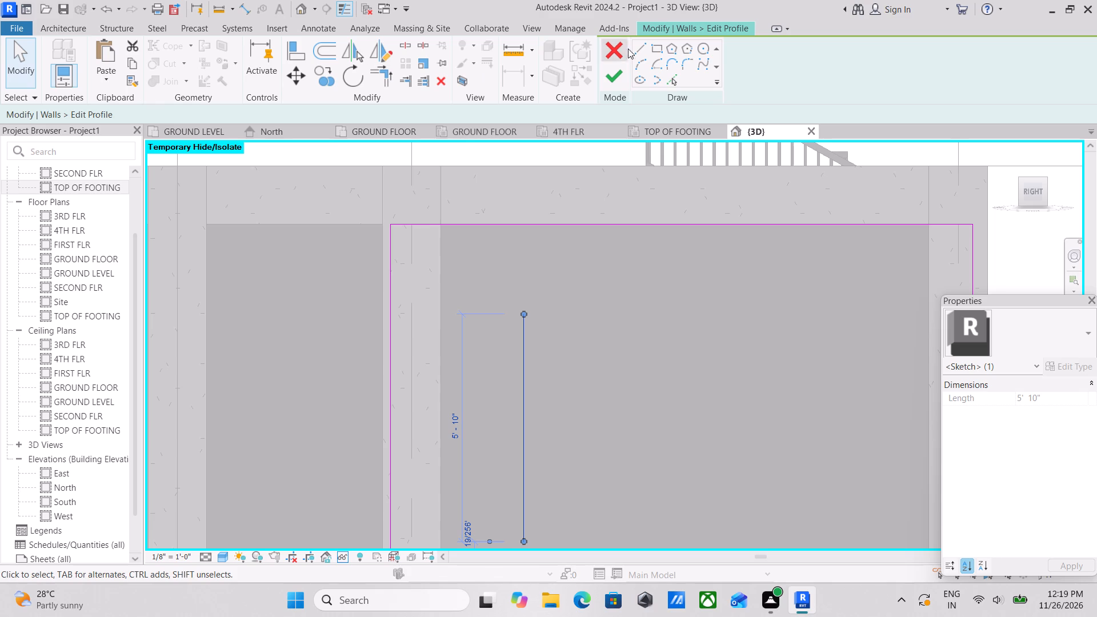
click(670, 80)
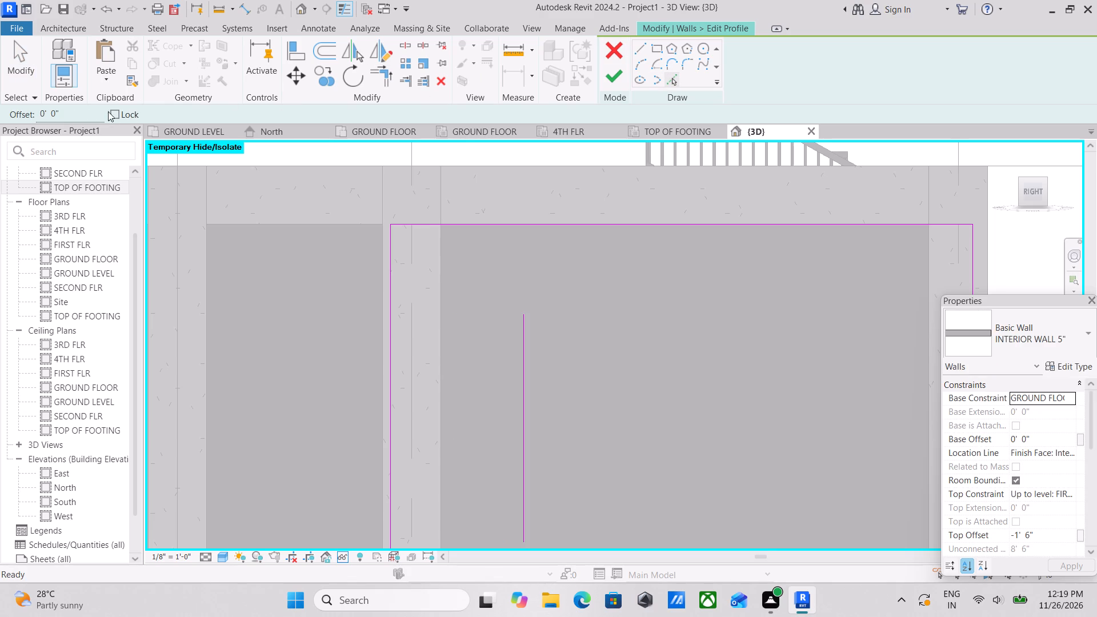
drag(87, 112, 15, 111)
text(3')
key(Return)
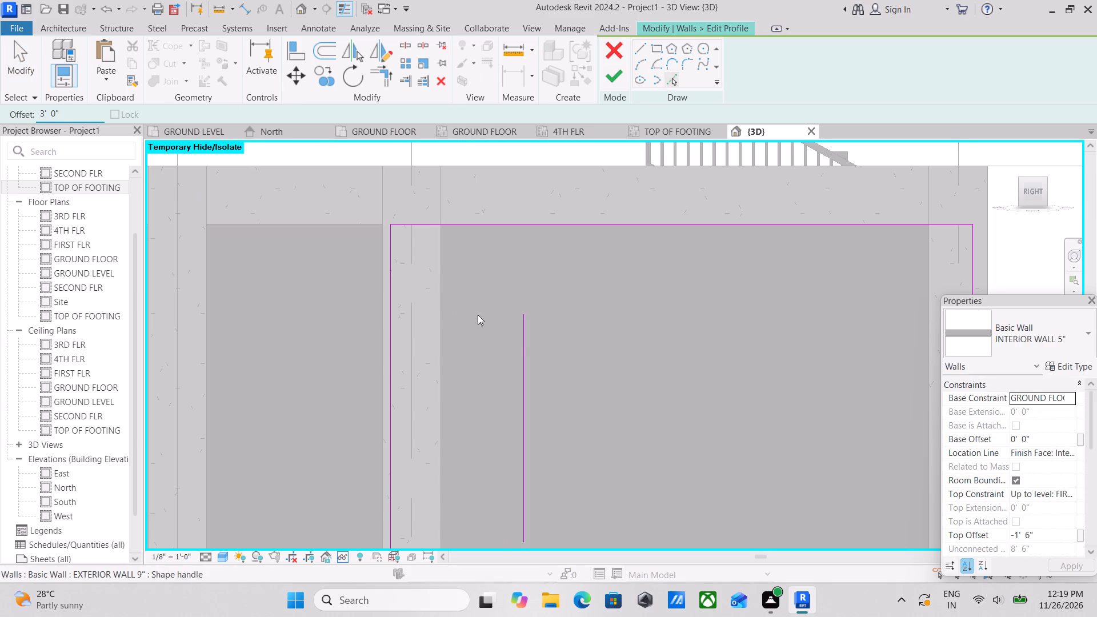
scroll(526, 371, down, 1)
middle_drag(526, 371, 505, 308)
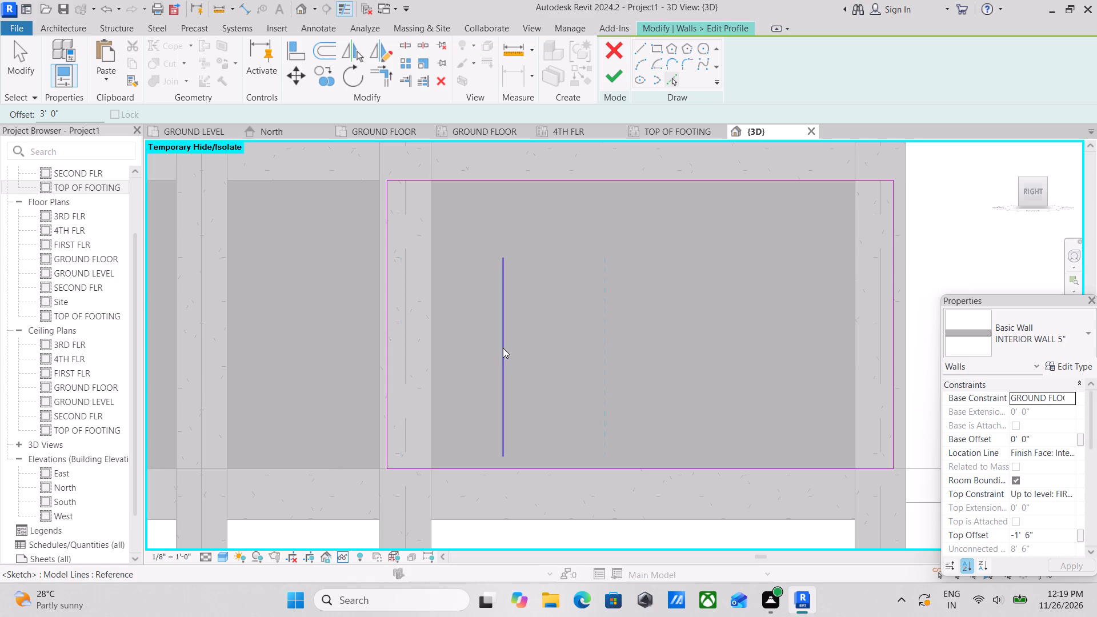
scroll(509, 356, up, 3)
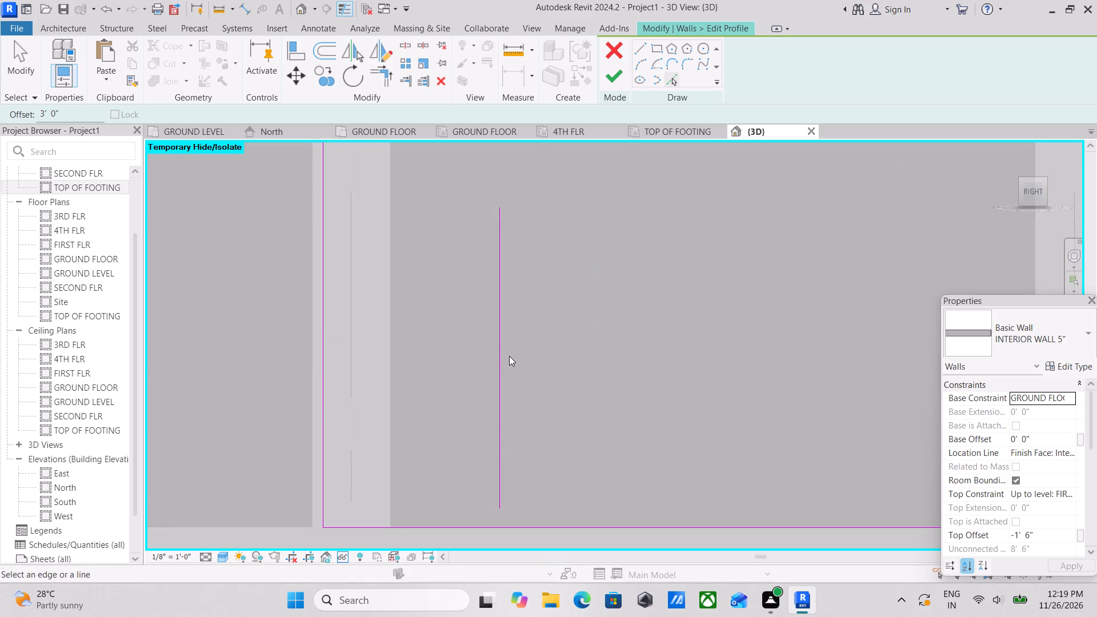
middle_drag(514, 354, 397, 326)
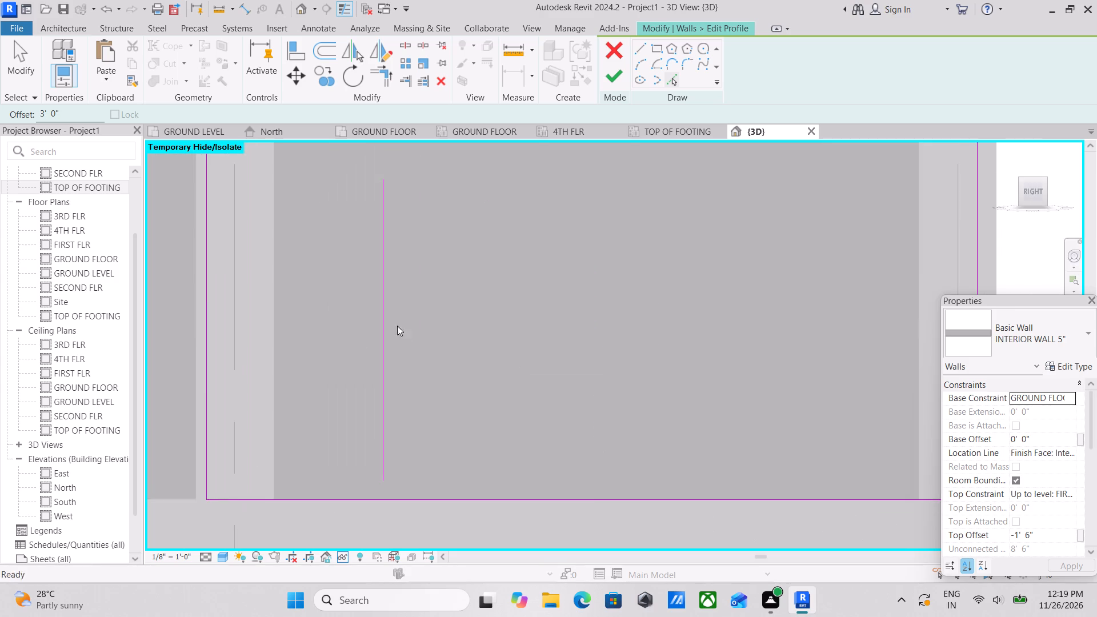
scroll(441, 335, down, 3)
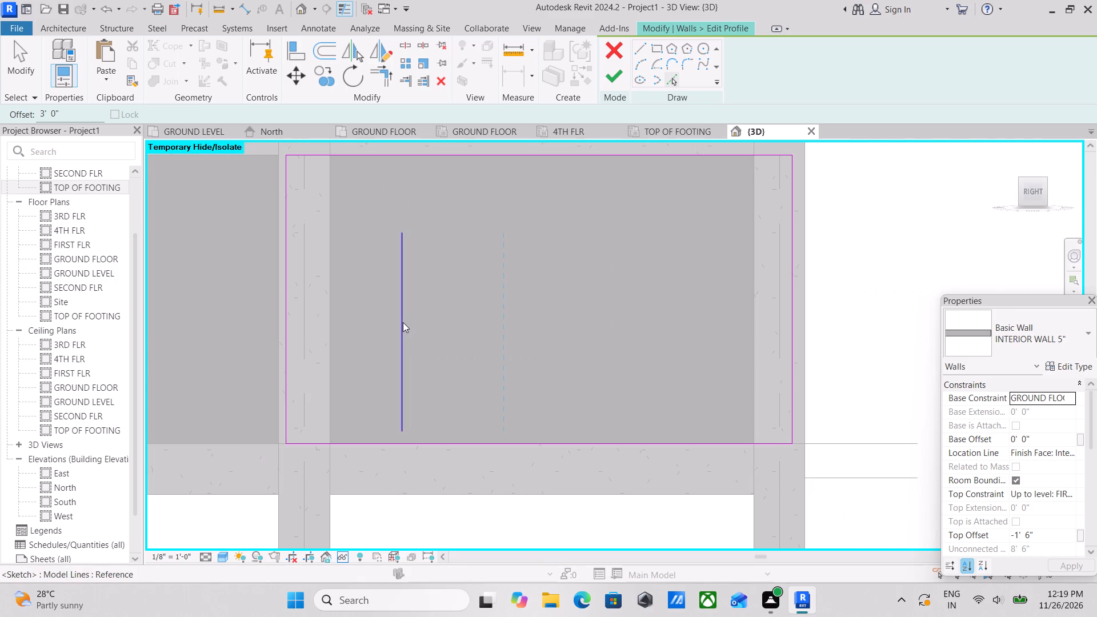
click(403, 322)
middle_drag(450, 314, 466, 355)
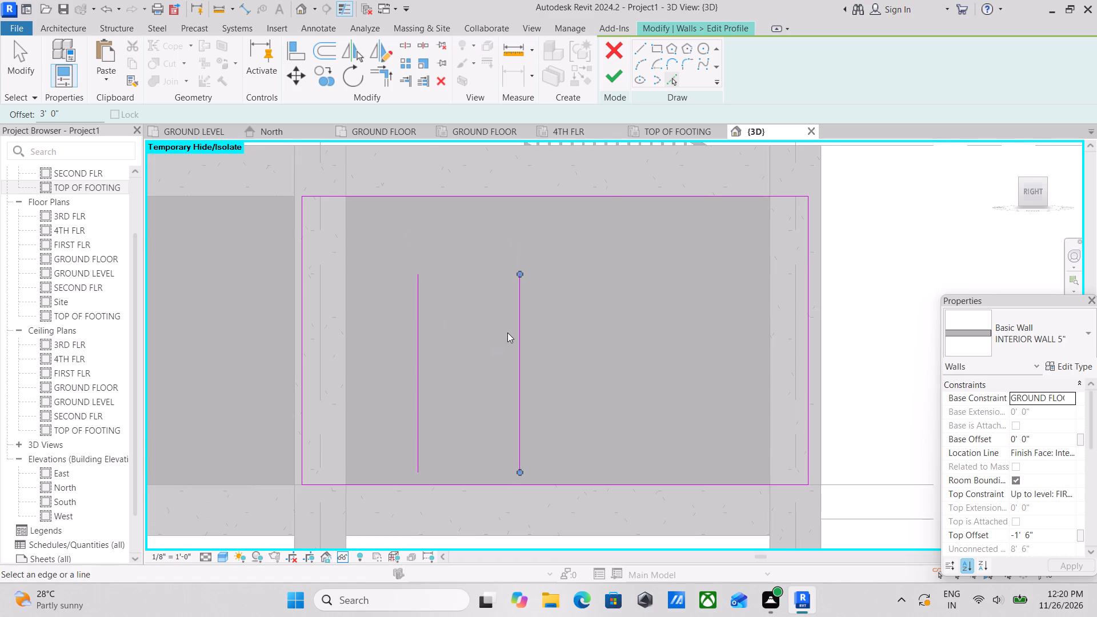
key(Escape)
key(Escape)
key(Escape)
Nudge the offset line farther out so the two vertical lines are 3' 3" apart.
click(521, 376)
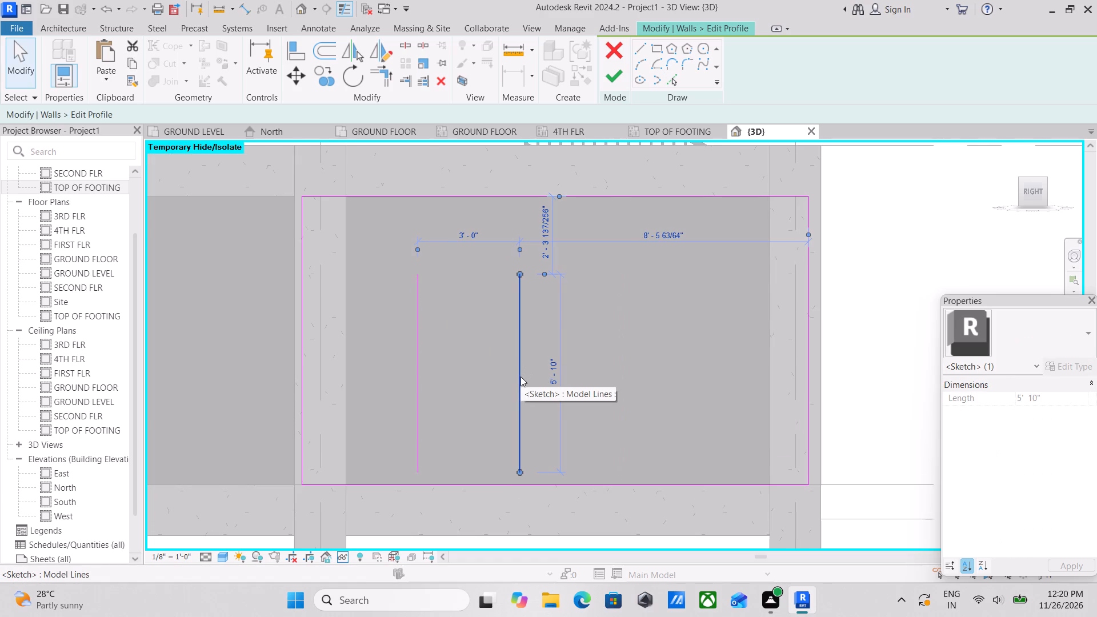
key(Right)
key(Right)
key(Right)
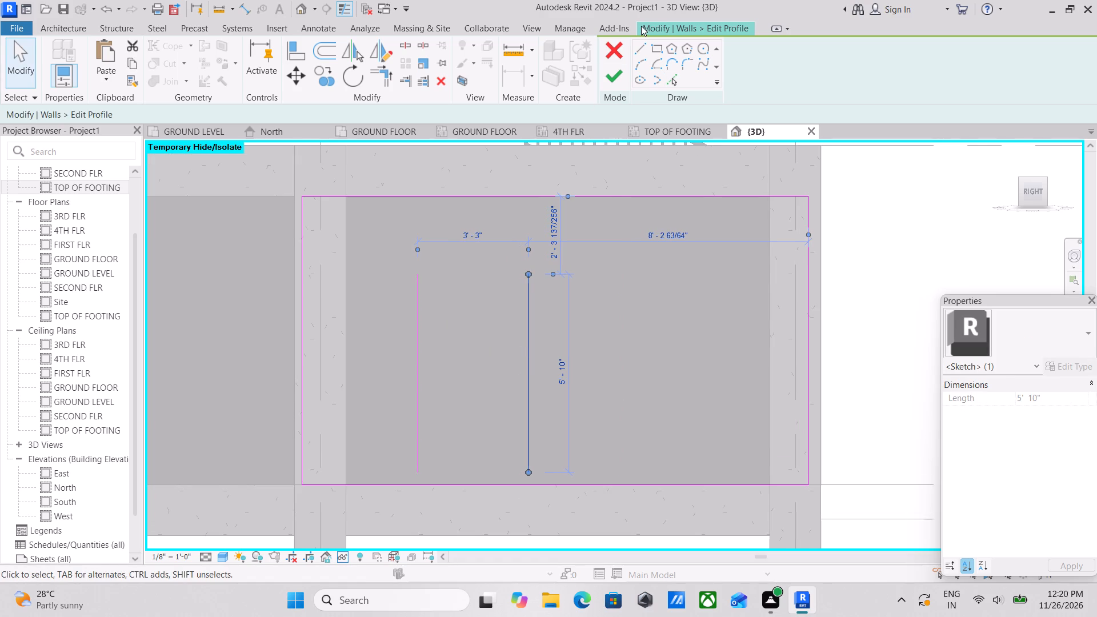
Draw a horizontal line joining the lower ends of the two vertical lines.
click(636, 49)
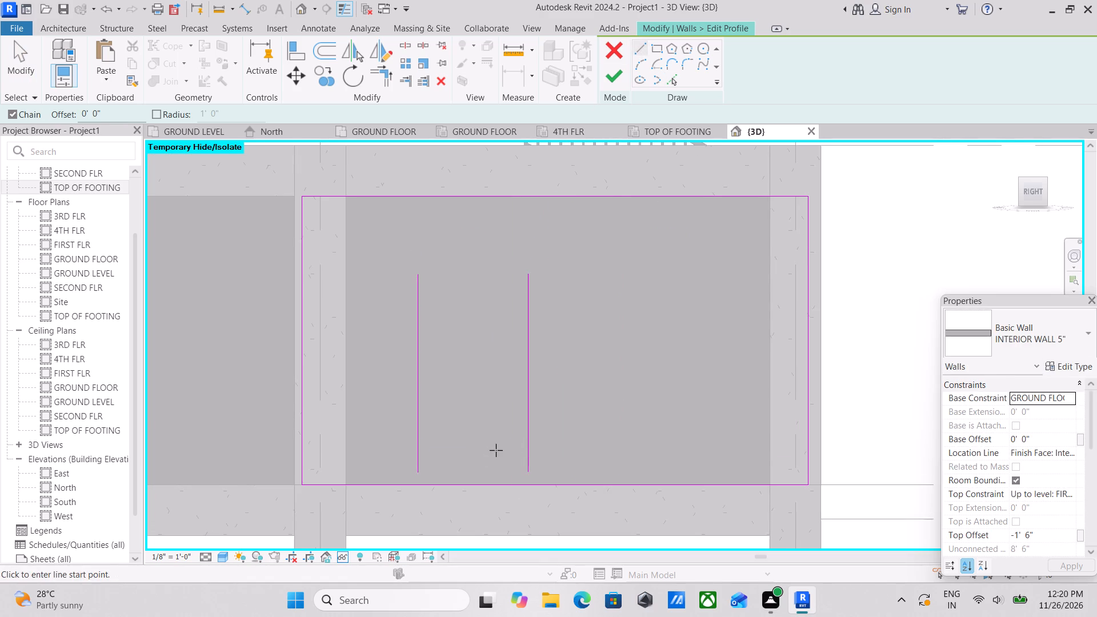
middle_drag(497, 450, 548, 397)
click(583, 415)
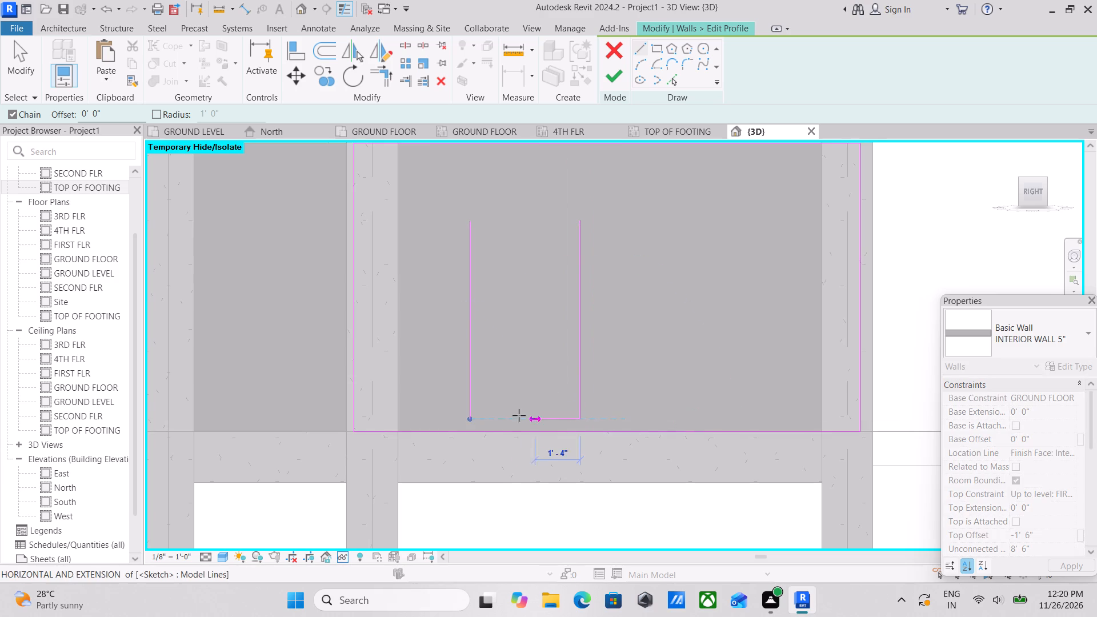
click(470, 418)
key(Escape)
Shorten the two vertical lines of the opening at their upper ends to about 5' 2" long.
middle_drag(480, 205, 500, 253)
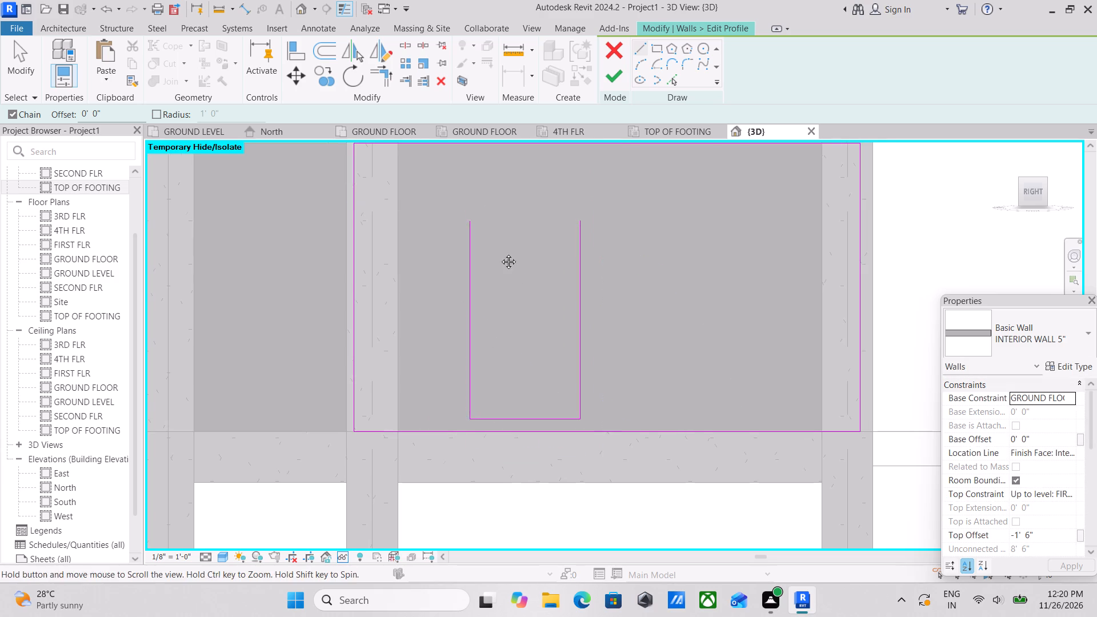
middle_drag(500, 253, 515, 312)
middle_drag(515, 313, 509, 344)
key(Escape)
click(500, 374)
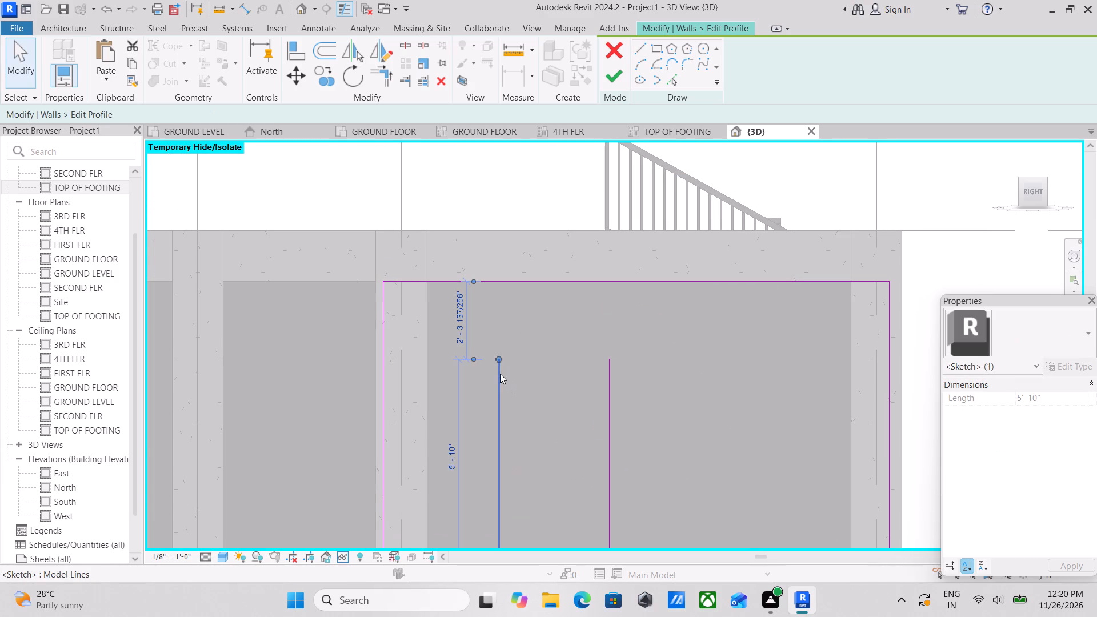
drag(500, 359, 498, 386)
key(Escape)
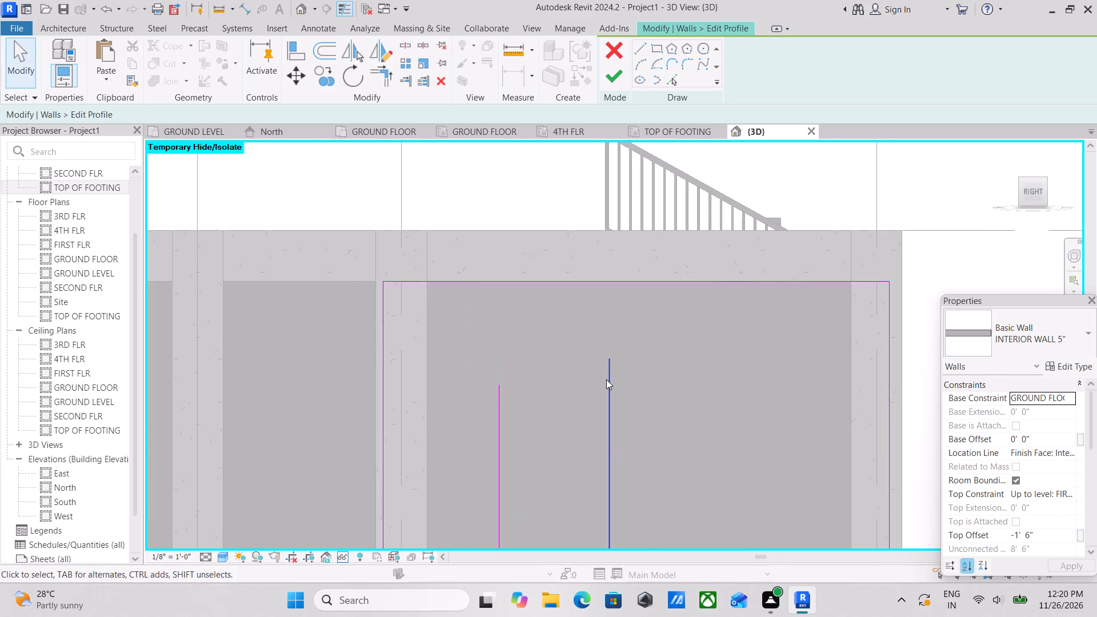
click(607, 380)
drag(611, 358, 614, 382)
key(Escape)
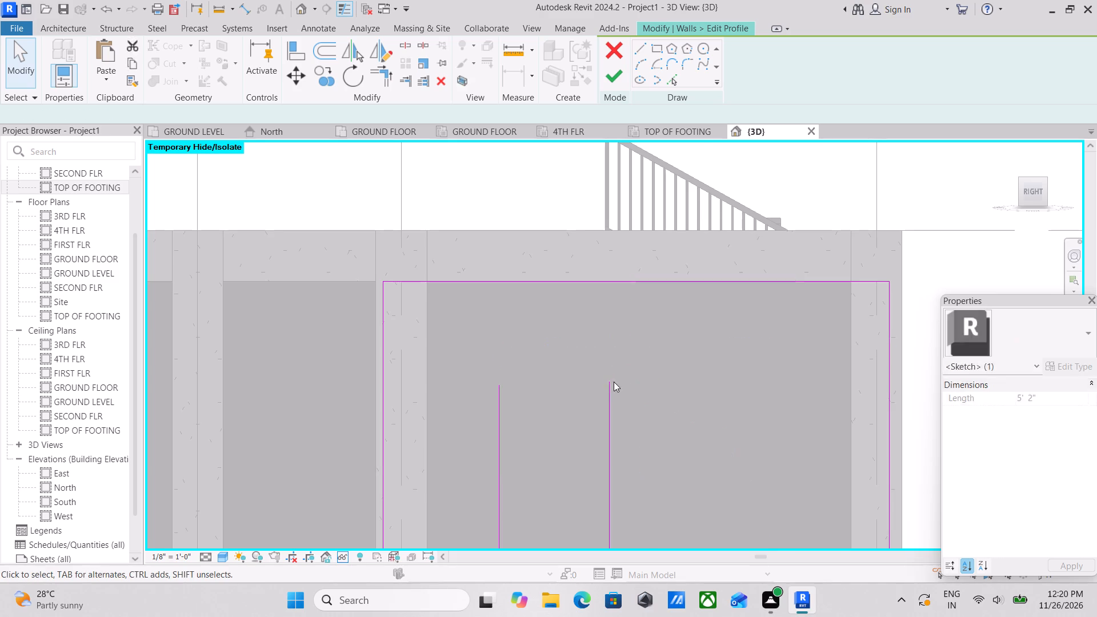
Draw a partial ellipse arch 1' 6" high joining the upper ends of the two vertical lines.
scroll(554, 371, up, 1)
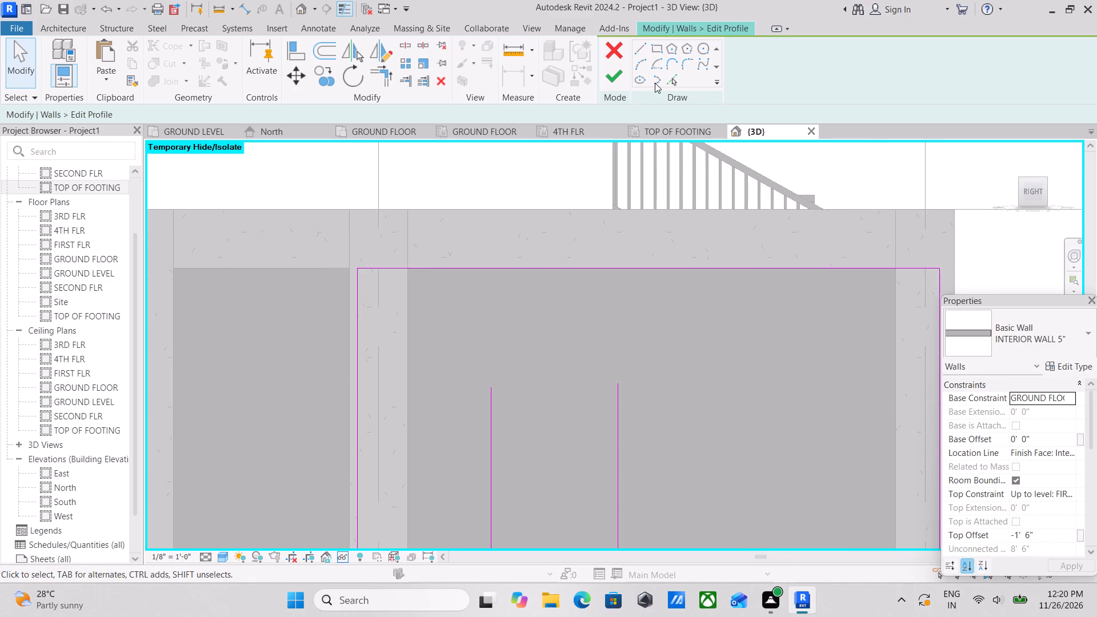
click(651, 84)
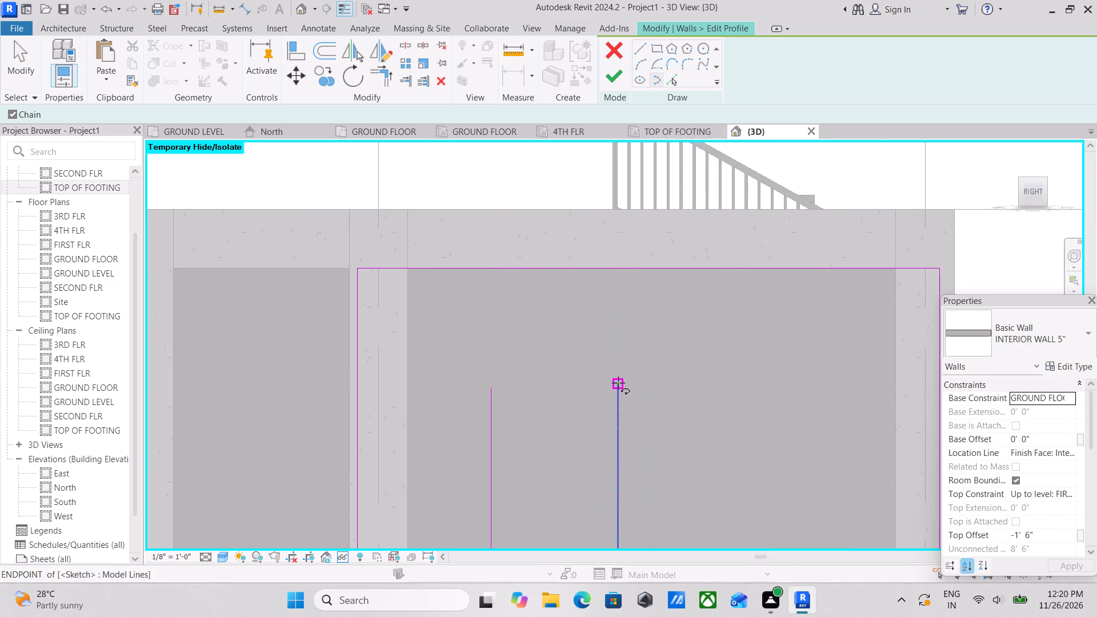
click(618, 383)
click(493, 383)
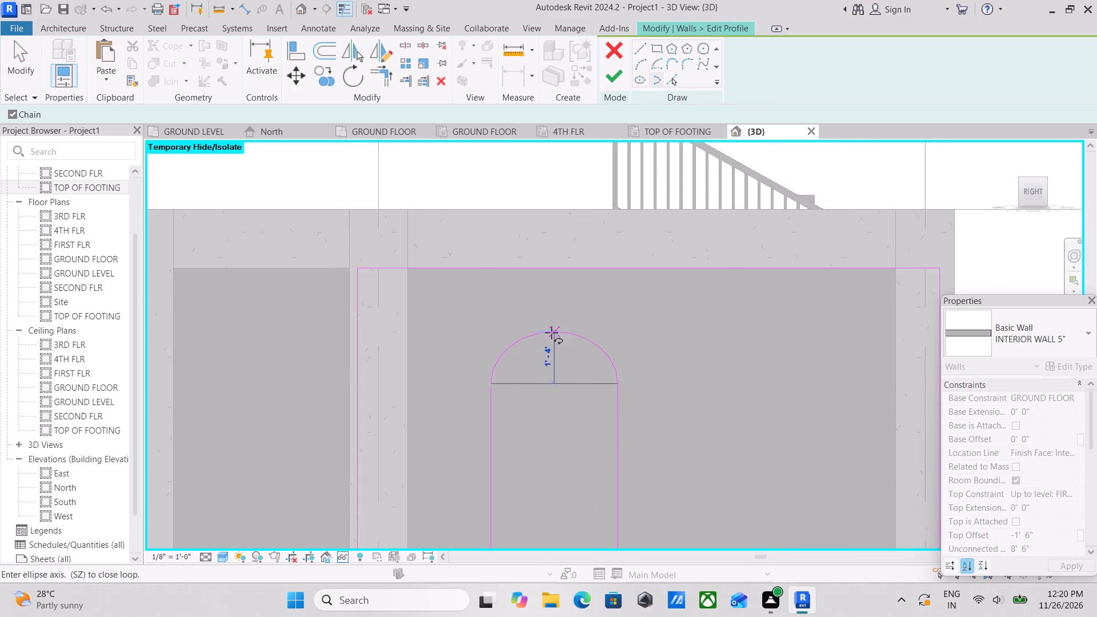
scroll(551, 332, up, 2)
middle_drag(541, 335, 539, 296)
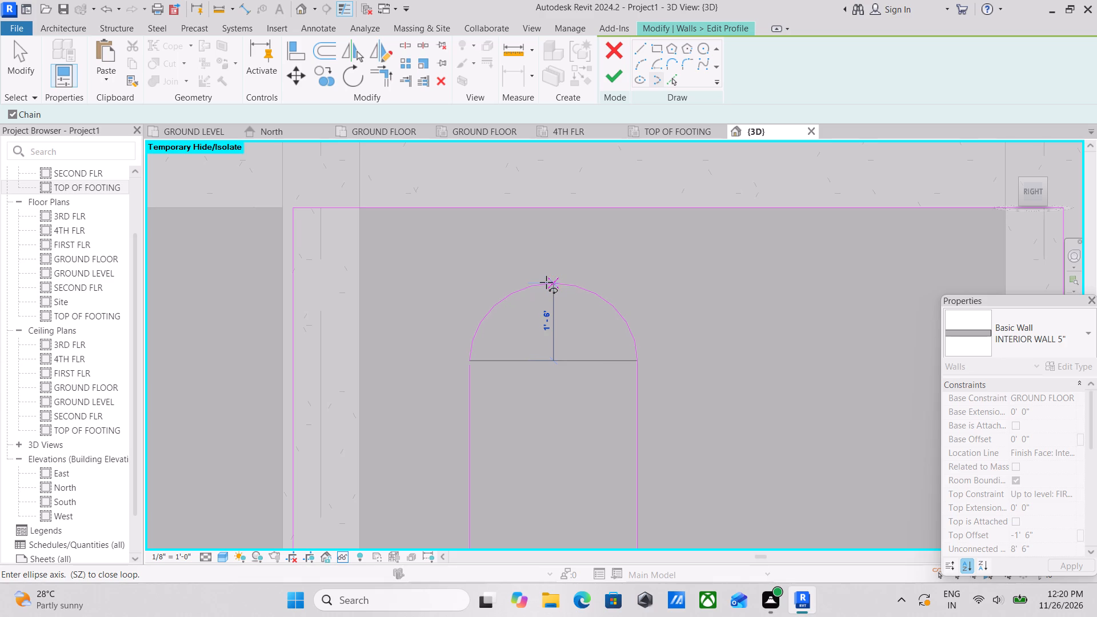
click(546, 282)
key(Escape)
scroll(620, 273, down, 3)
middle_drag(541, 336, 523, 251)
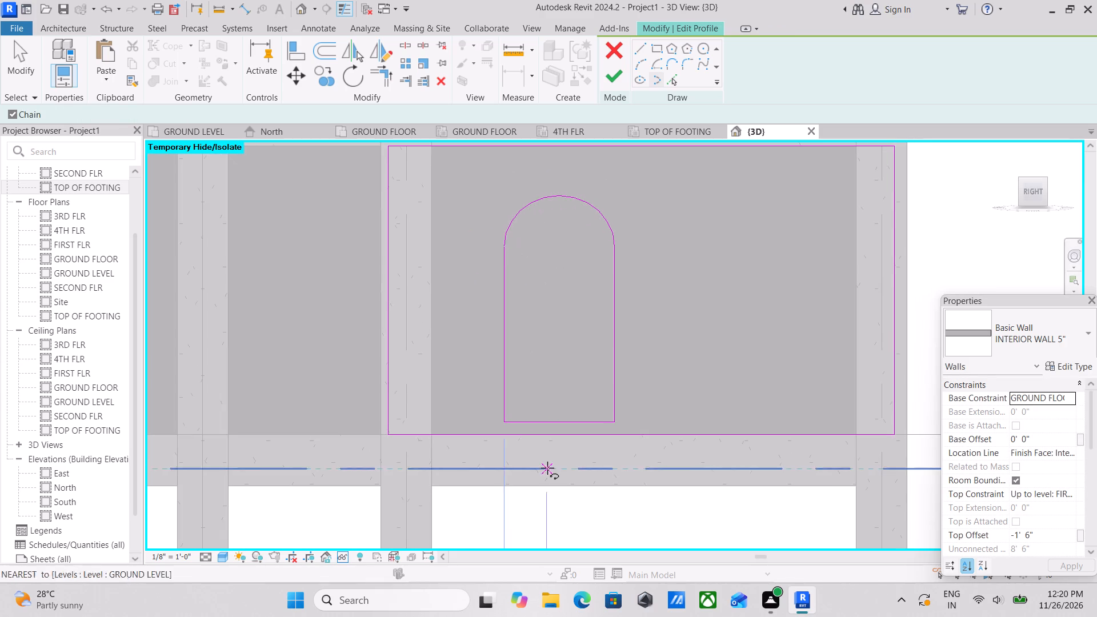
key(Escape)
scroll(549, 462, up, 1)
key(Escape)
Nudge the opening's bottom line down so its vertical sides become 5' 4" long.
click(561, 413)
key(Down)
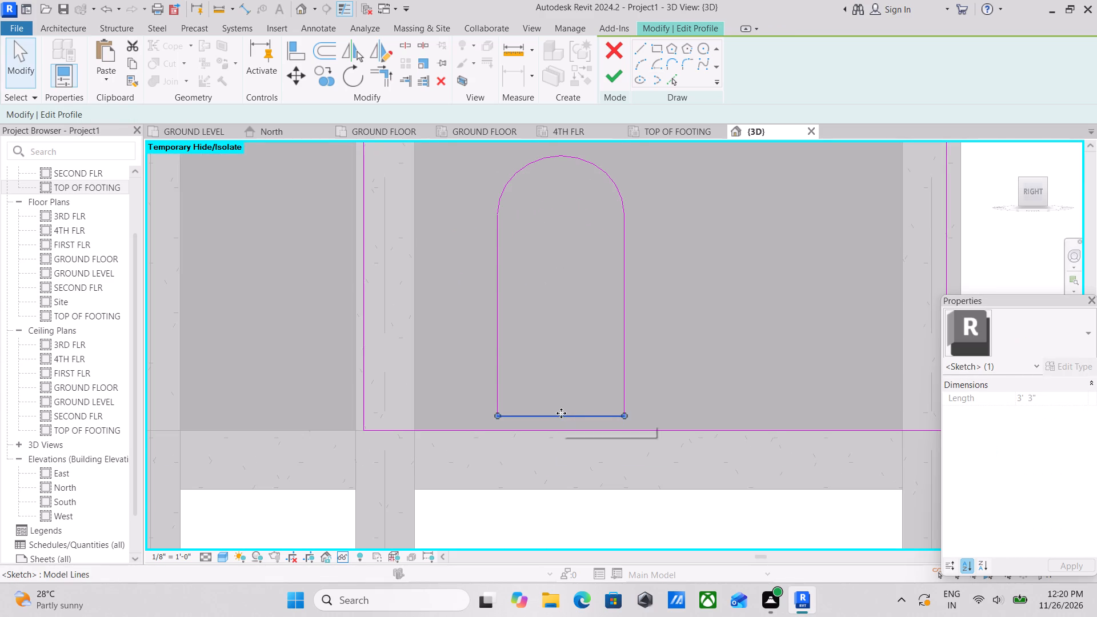
key(Down)
key(Down)
key(Up)
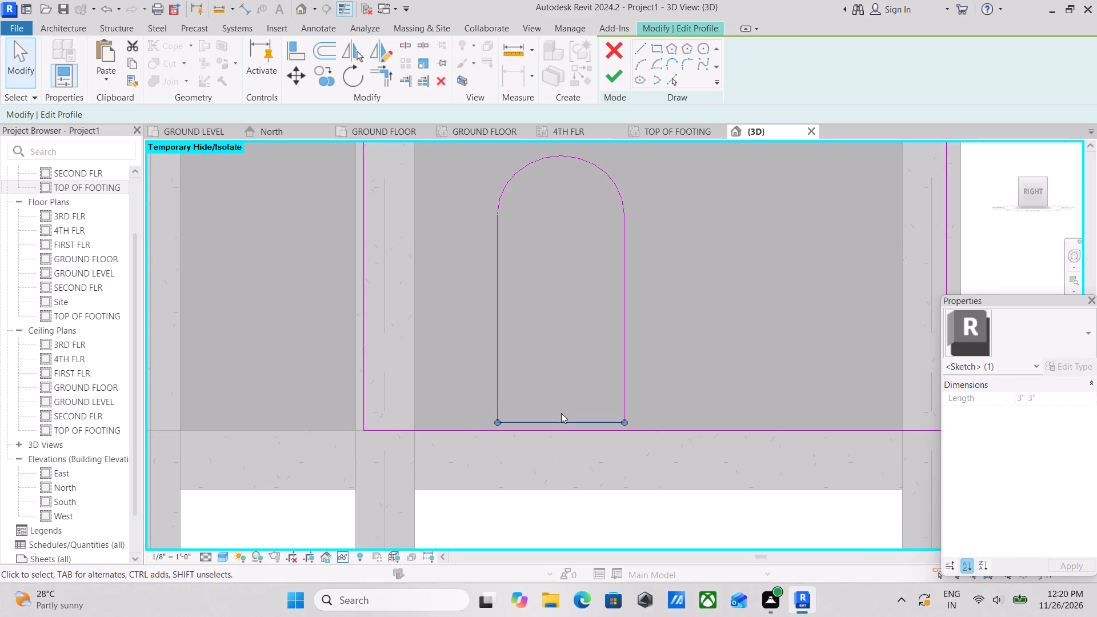
Nudge the opening's side line facing the wider part of the wall outward for a 3' 4" width.
click(623, 338)
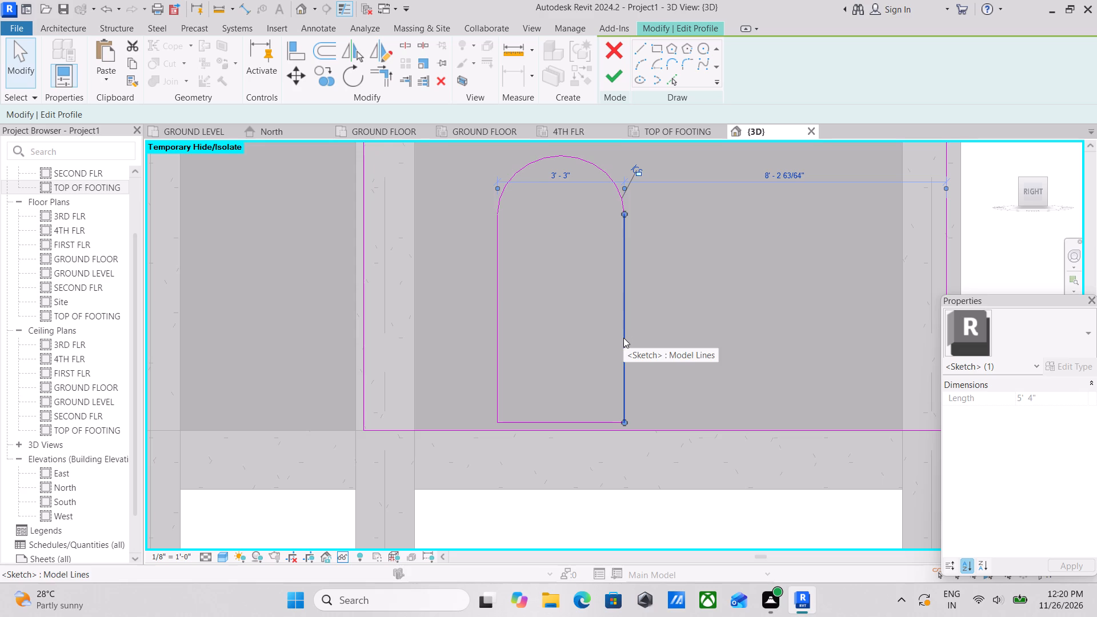
key(Right)
scroll(623, 338, down, 1)
key(Escape)
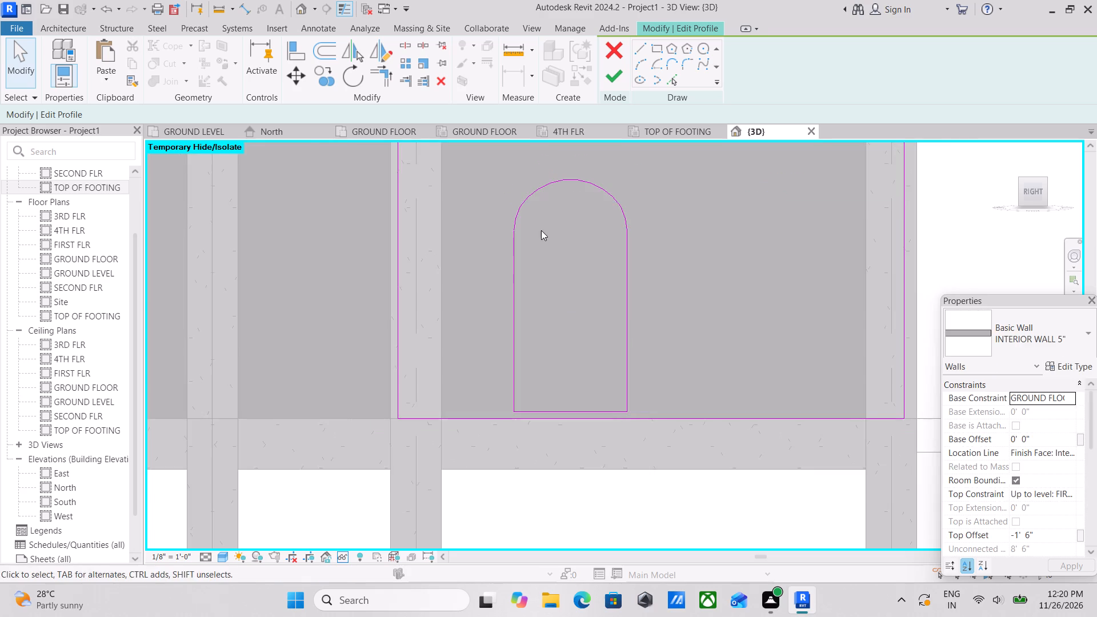
Raise the apex of the opening's arch slightly.
middle_drag(558, 257, 575, 324)
click(586, 254)
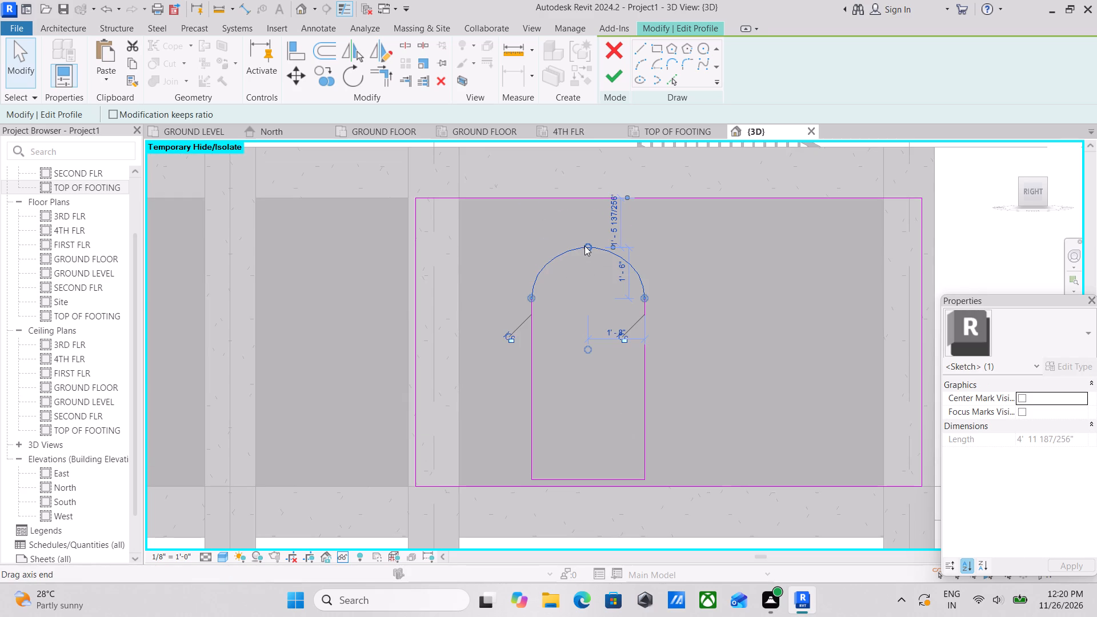
click(584, 245)
key(Escape)
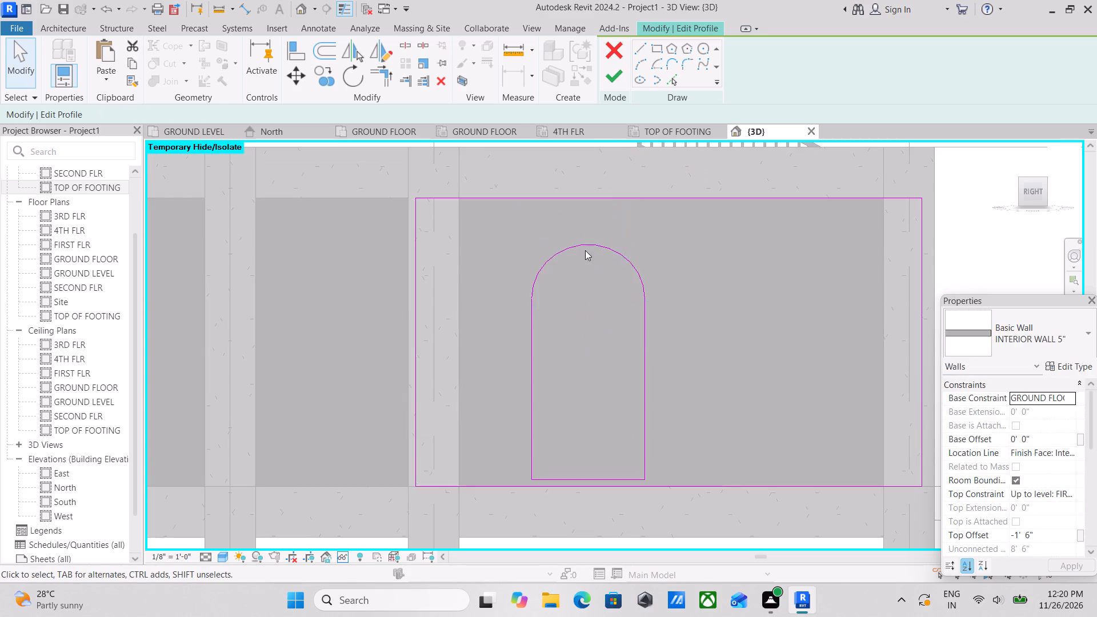
Finish the interior wall's profile edit and delete the rooms that share one enclosed region.
scroll(574, 310, down, 2)
click(610, 75)
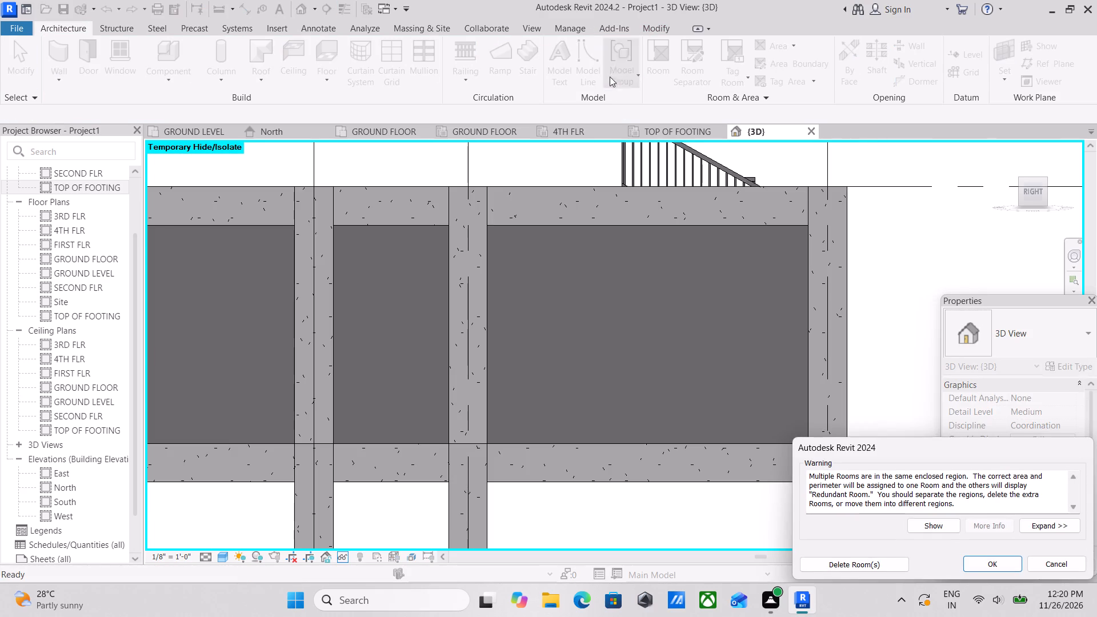
click(867, 568)
Reopen the arched wall's profile and nudge the opening's side line past the crossing wall, narrowing the opening to 2' 7".
scroll(722, 386, down, 6)
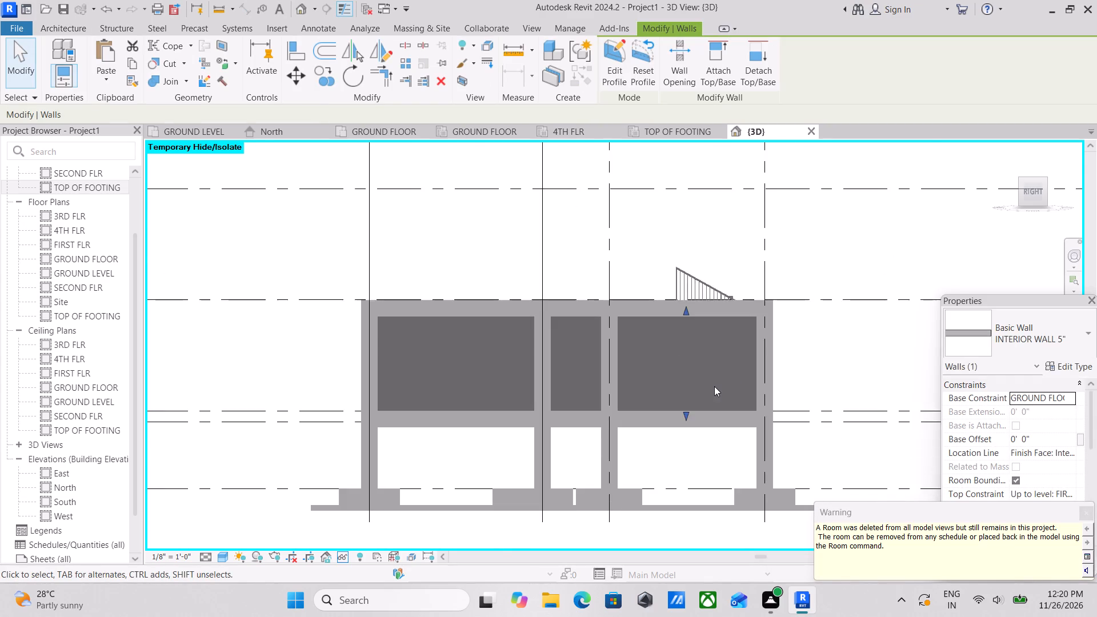
shift+middle_drag(680, 354, 850, 558)
shift+middle_drag(824, 476, 725, 506)
scroll(721, 427, up, 2)
key(Escape)
middle_drag(697, 393, 739, 454)
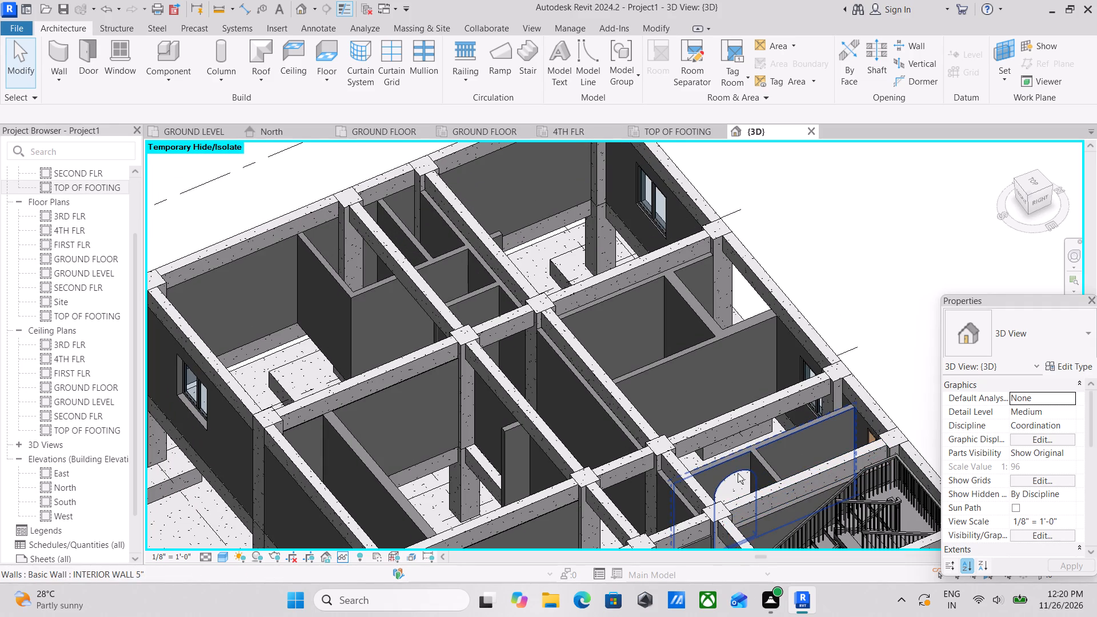
middle_drag(874, 436, 428, 419)
shift+middle_drag(502, 444, 598, 435)
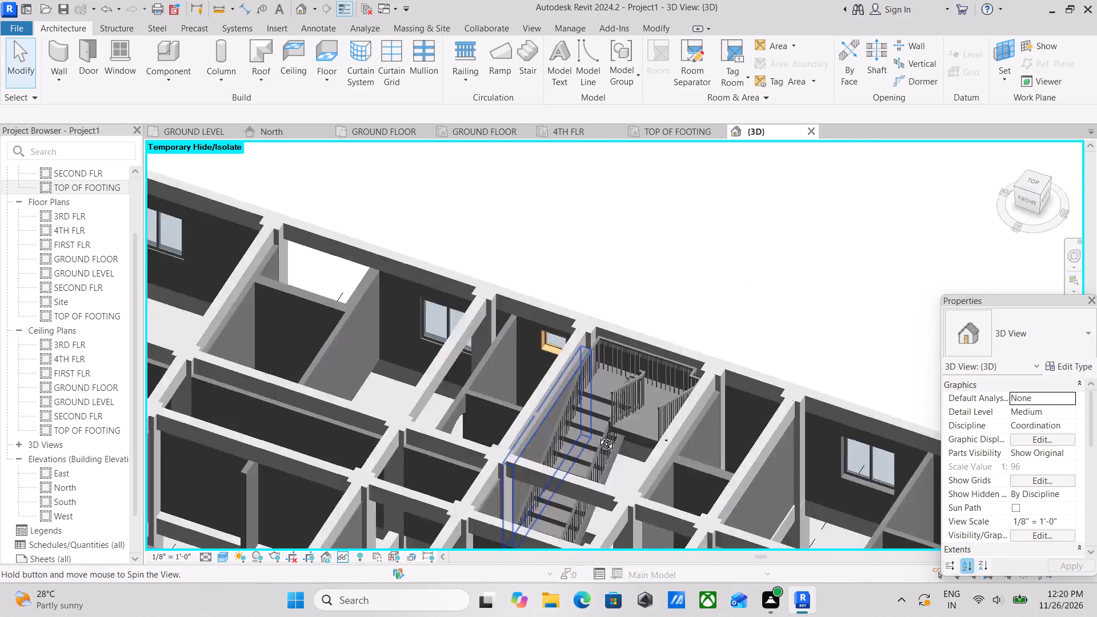
shift+middle_drag(598, 435, 644, 422)
shift+middle_drag(574, 443, 716, 446)
scroll(579, 406, up, 2)
shift+middle_drag(558, 408, 675, 468)
middle_drag(602, 421, 579, 407)
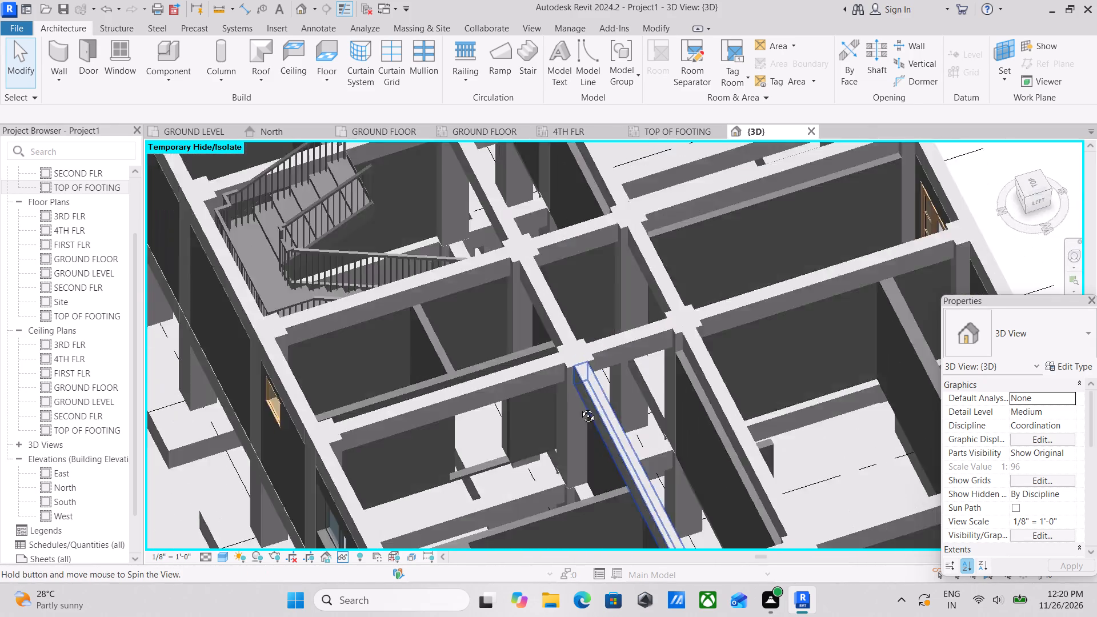
middle_drag(579, 407, 549, 355)
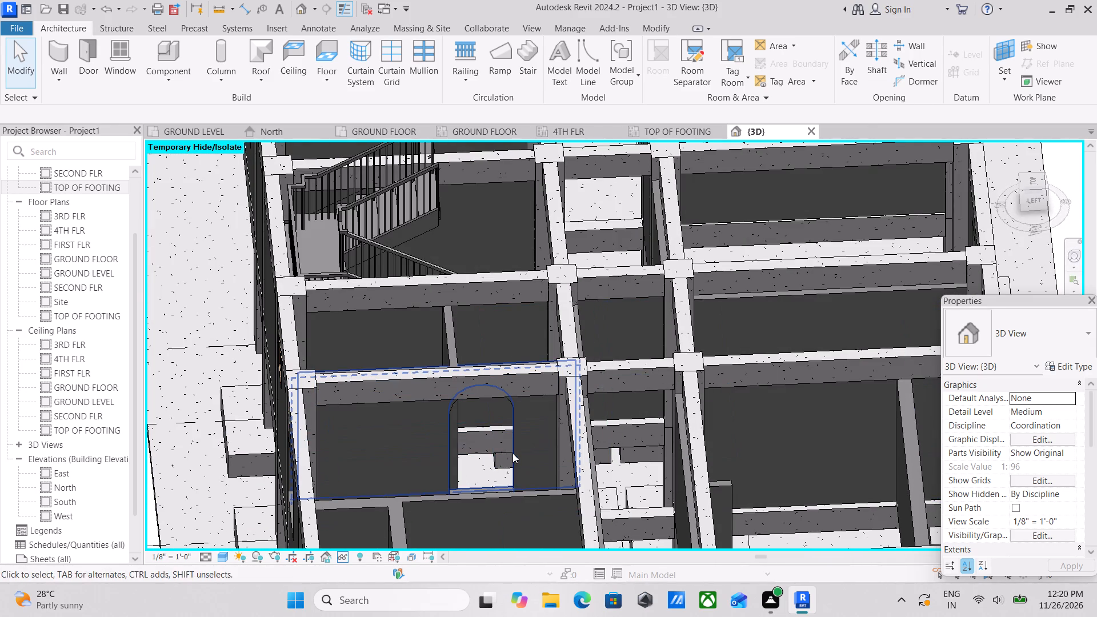
click(513, 452)
scroll(458, 463, up, 6)
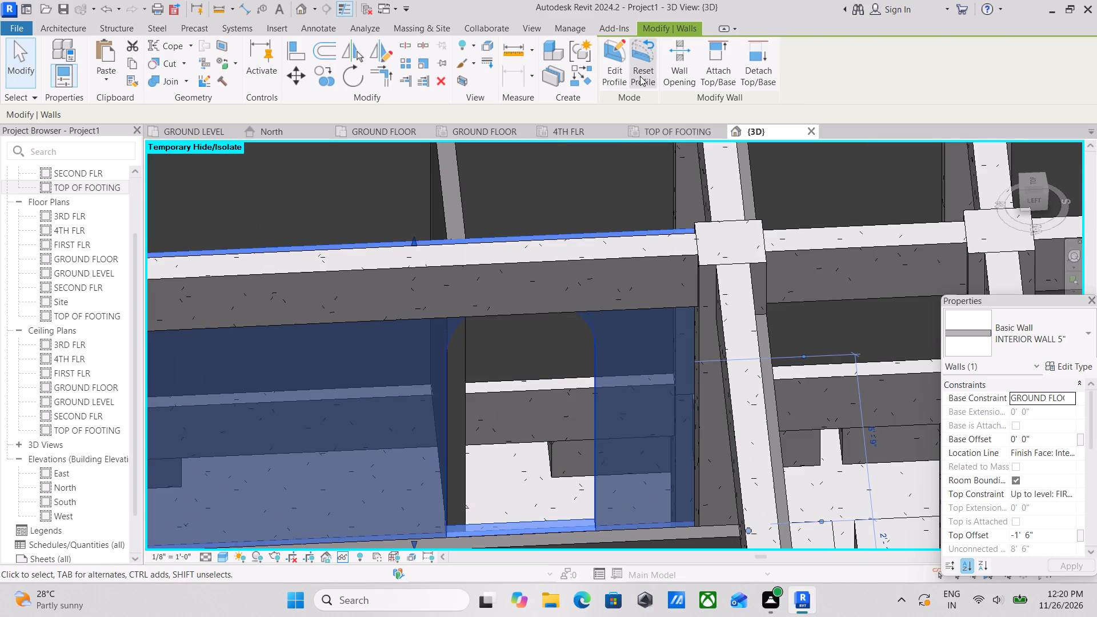
click(616, 53)
click(443, 408)
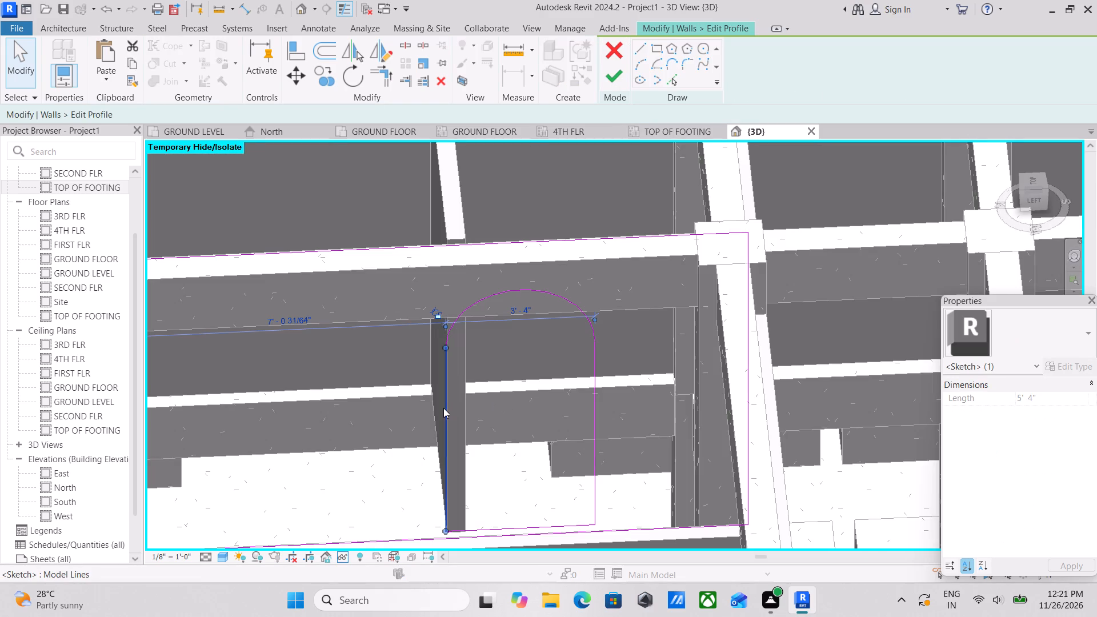
key(Right)
key(Right)
key(Right)
key(Right)
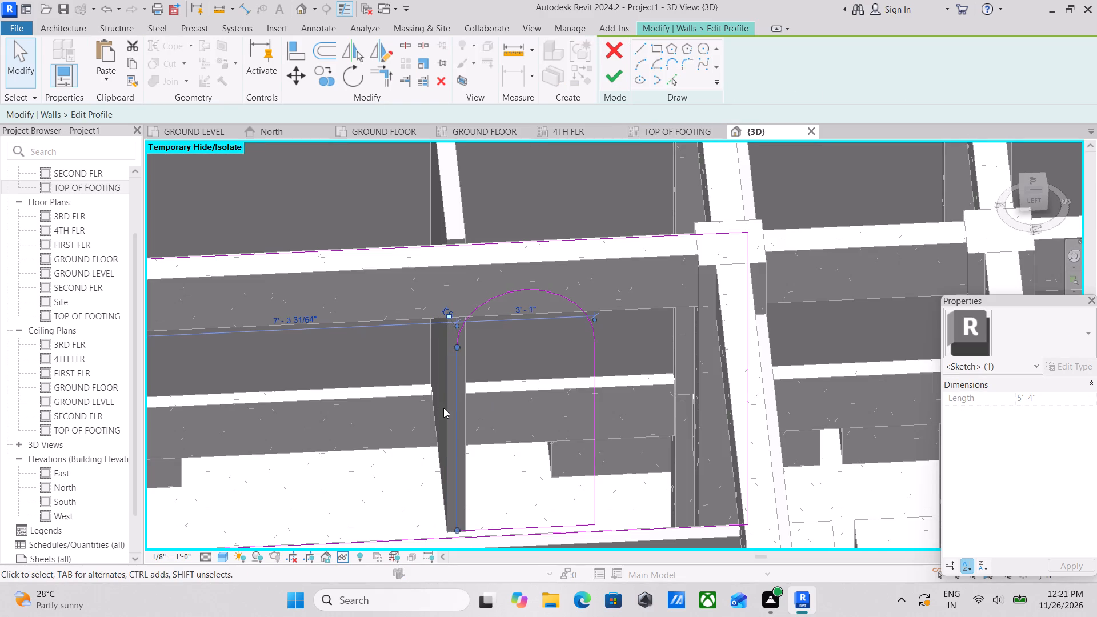
key(Right)
key(Right)
key(Right)
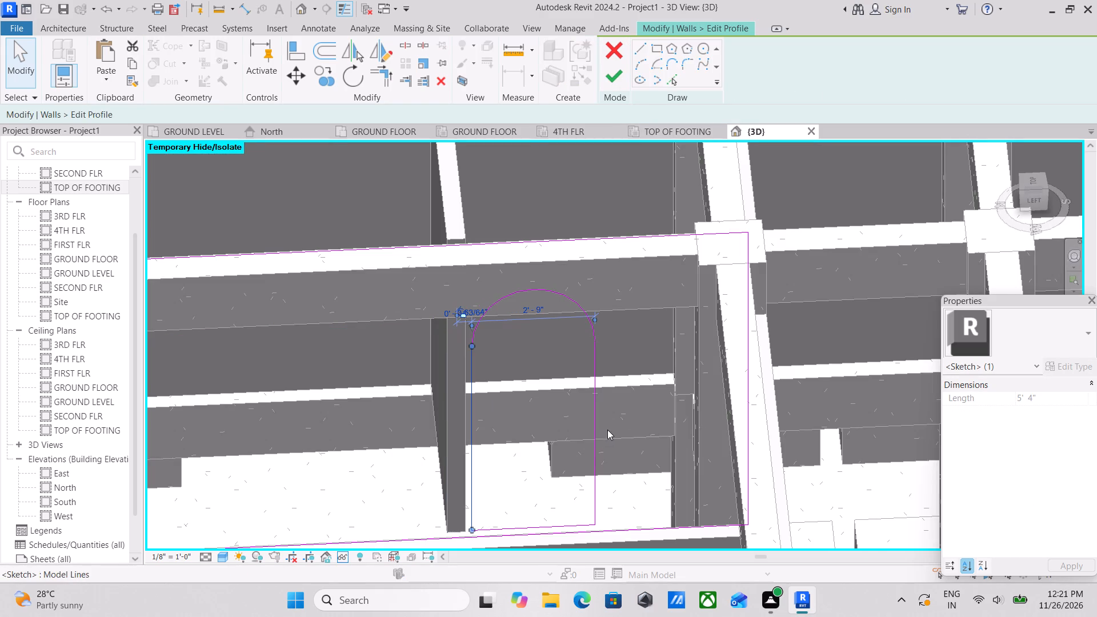
key(Right)
key(Right)
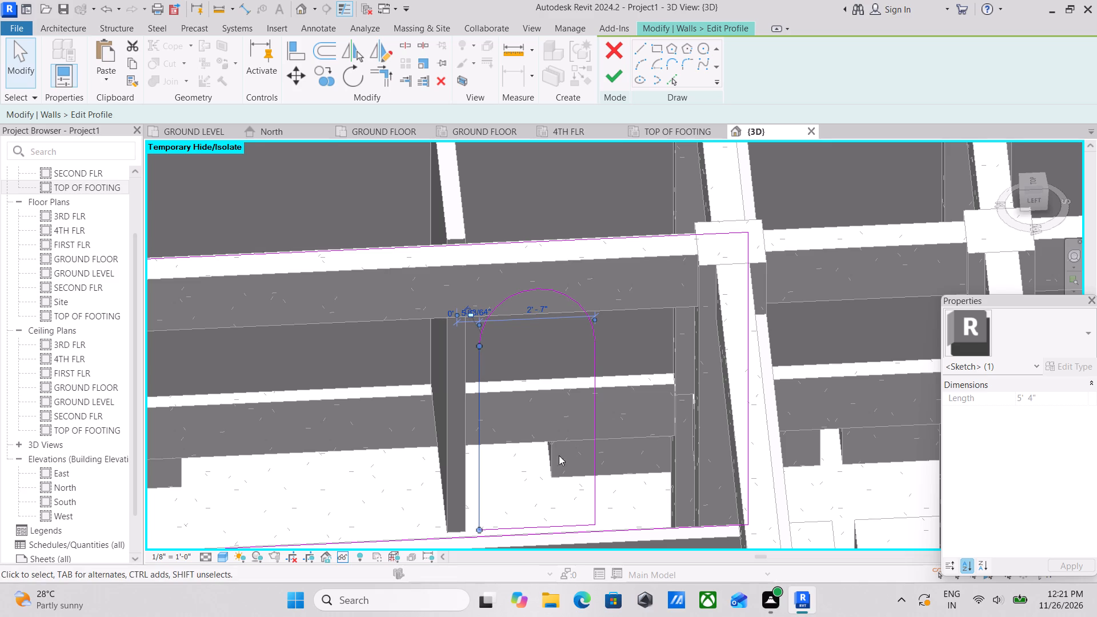
Nudge the opening's opposite side line outward for a 2' 11" width and finish the wall profile edit.
click(595, 433)
key(Right)
key(Right)
key(Right)
key(Right)
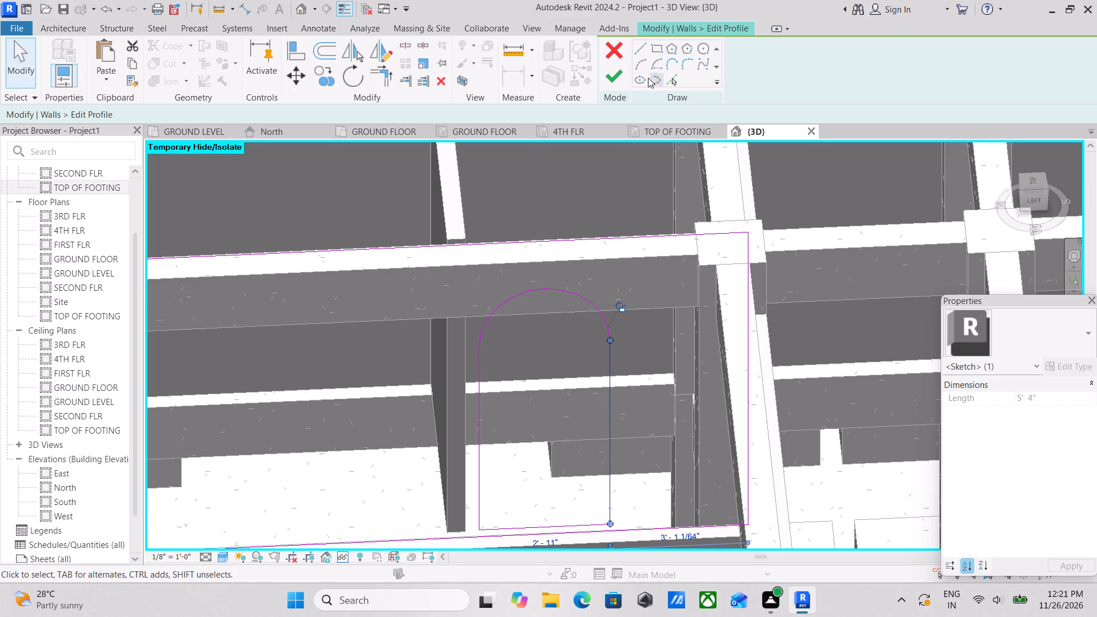
click(619, 86)
scroll(595, 299, down, 7)
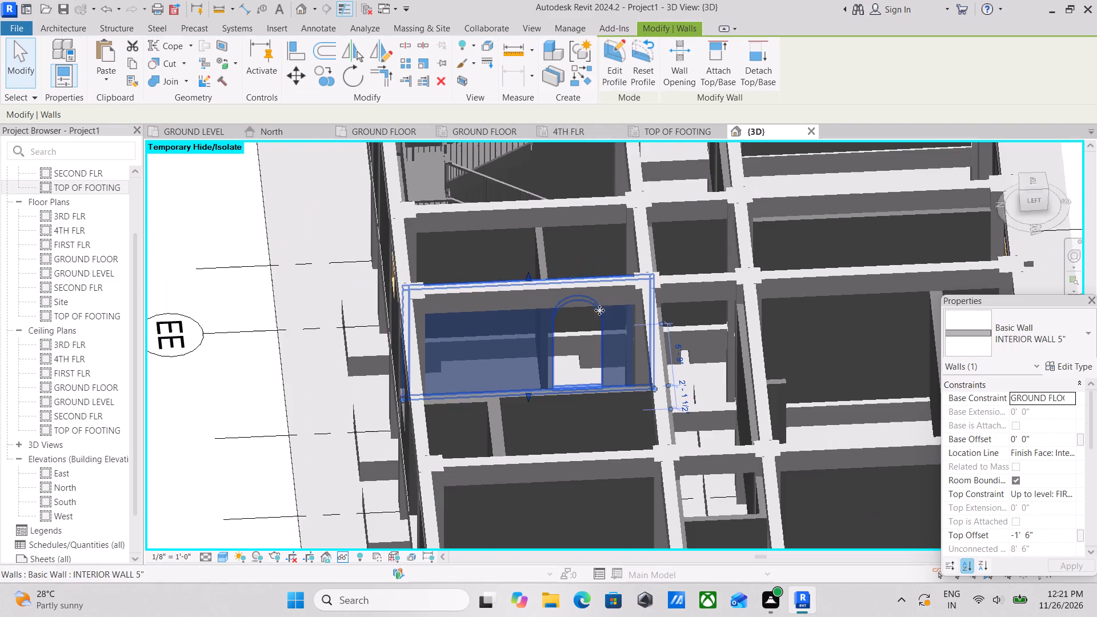
key(Escape)
Examine the arched opening near the staircase and the ground floor's remaining walls, doors and windows from several angles.
scroll(631, 327, down, 1)
middle_drag(630, 328, 503, 298)
scroll(516, 291, down, 3)
scroll(560, 307, down, 1)
shift+middle_drag(561, 307, 414, 338)
shift+middle_drag(499, 332, 413, 313)
middle_drag(479, 313, 415, 342)
middle_drag(519, 326, 547, 372)
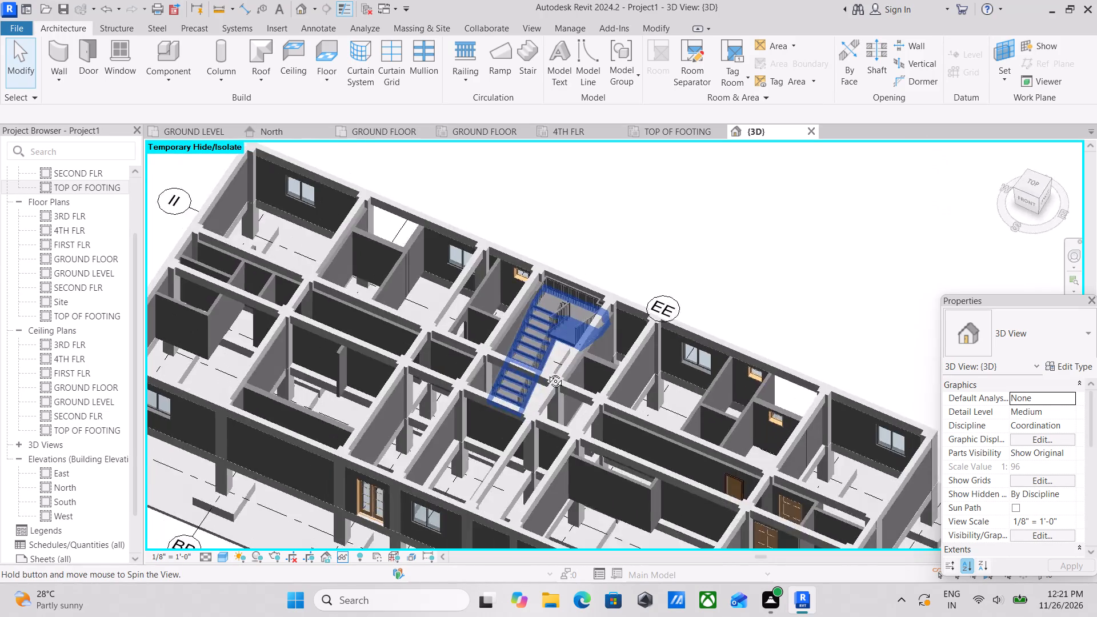
middle_drag(547, 372, 469, 351)
scroll(471, 300, up, 4)
middle_drag(439, 322, 472, 311)
middle_drag(451, 320, 470, 295)
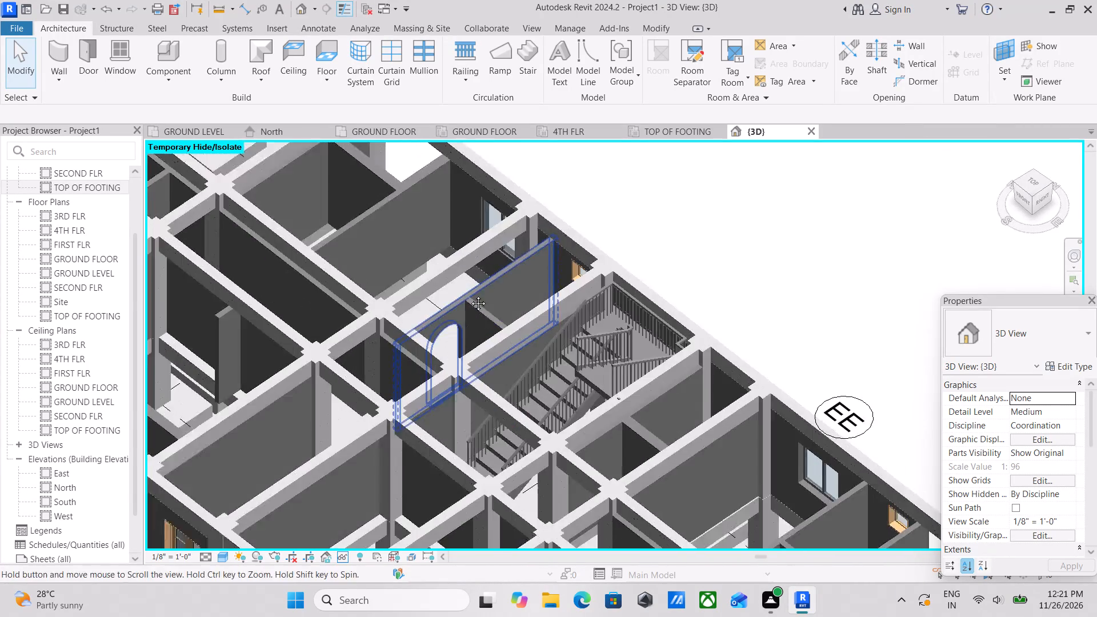
middle_drag(470, 295, 564, 200)
shift+middle_drag(543, 239, 504, 220)
scroll(506, 225, down, 3)
middle_drag(520, 257, 663, 371)
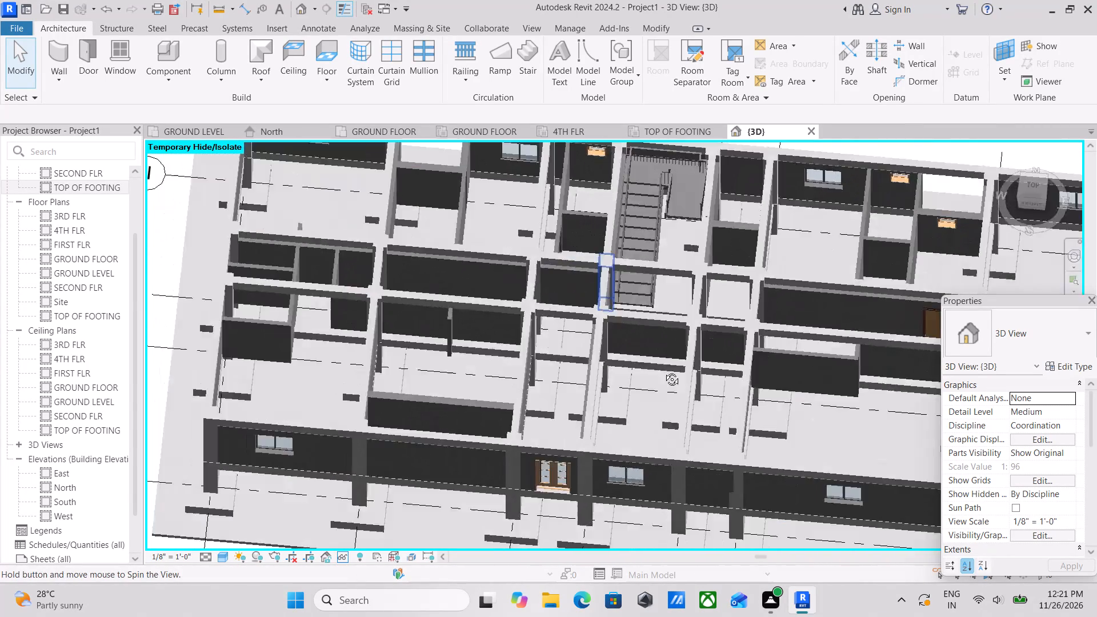
middle_drag(663, 371, 668, 372)
shift+middle_drag(583, 332, 551, 244)
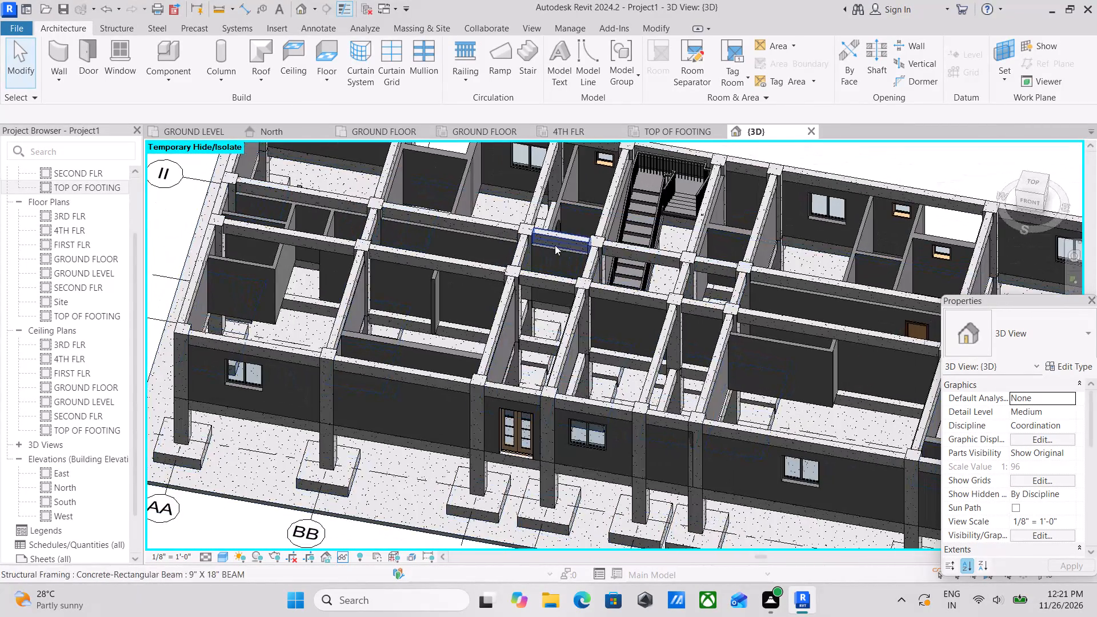
shift+middle_drag(569, 266, 459, 245)
scroll(522, 246, down, 1)
middle_drag(522, 246, 650, 225)
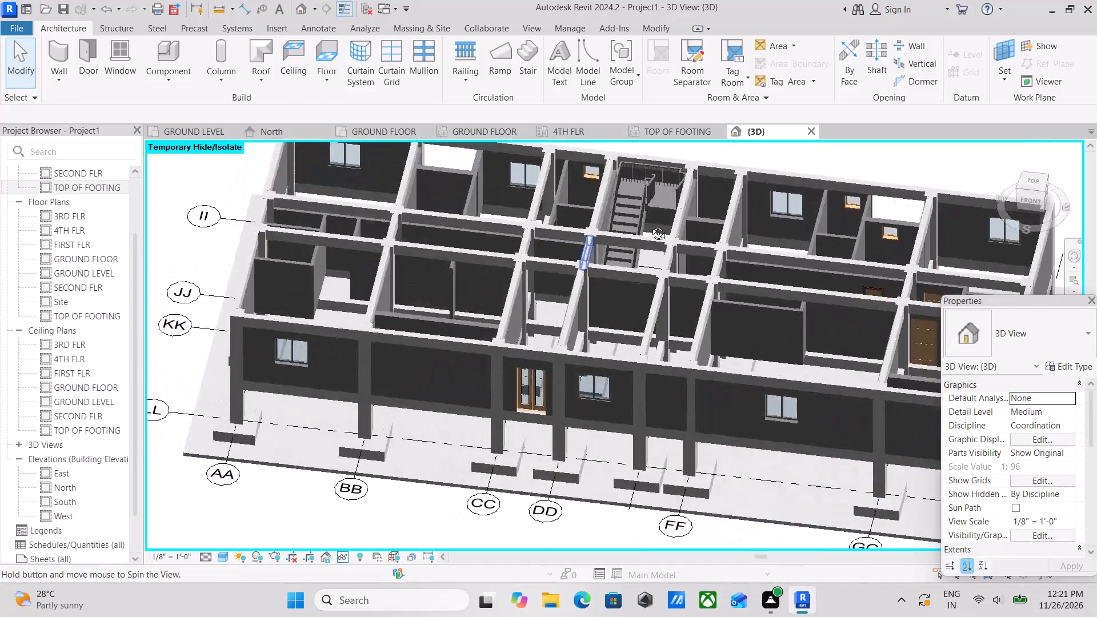
middle_drag(650, 225, 672, 212)
shift+middle_drag(547, 246, 558, 197)
shift+middle_drag(619, 219, 567, 335)
shift+middle_drag(642, 289, 712, 346)
shift+middle_drag(673, 313, 737, 295)
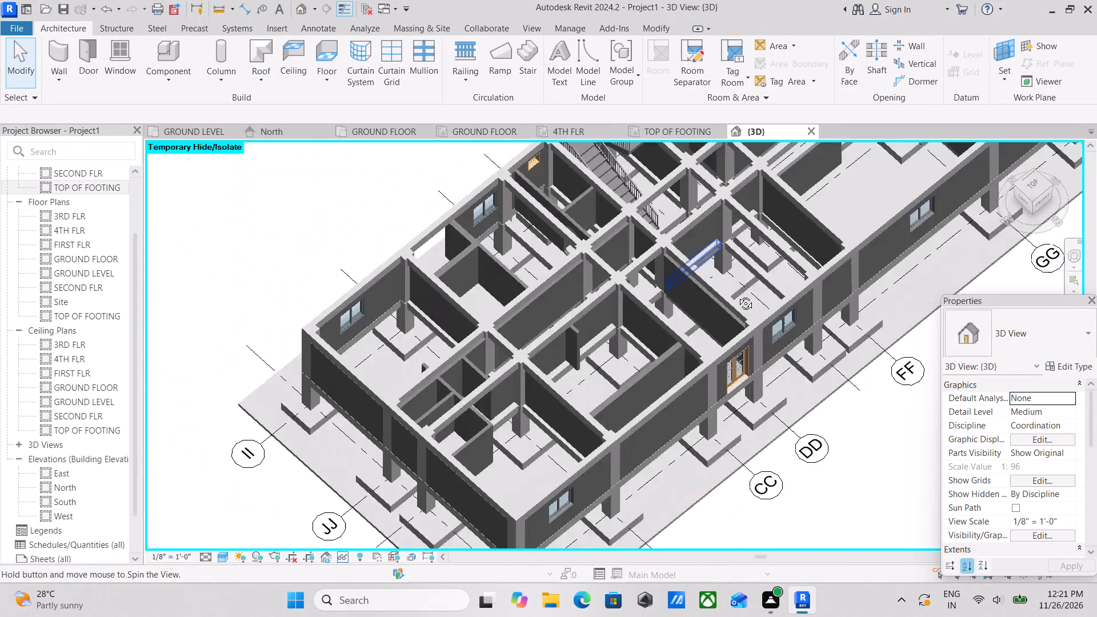
shift+middle_drag(737, 295, 727, 308)
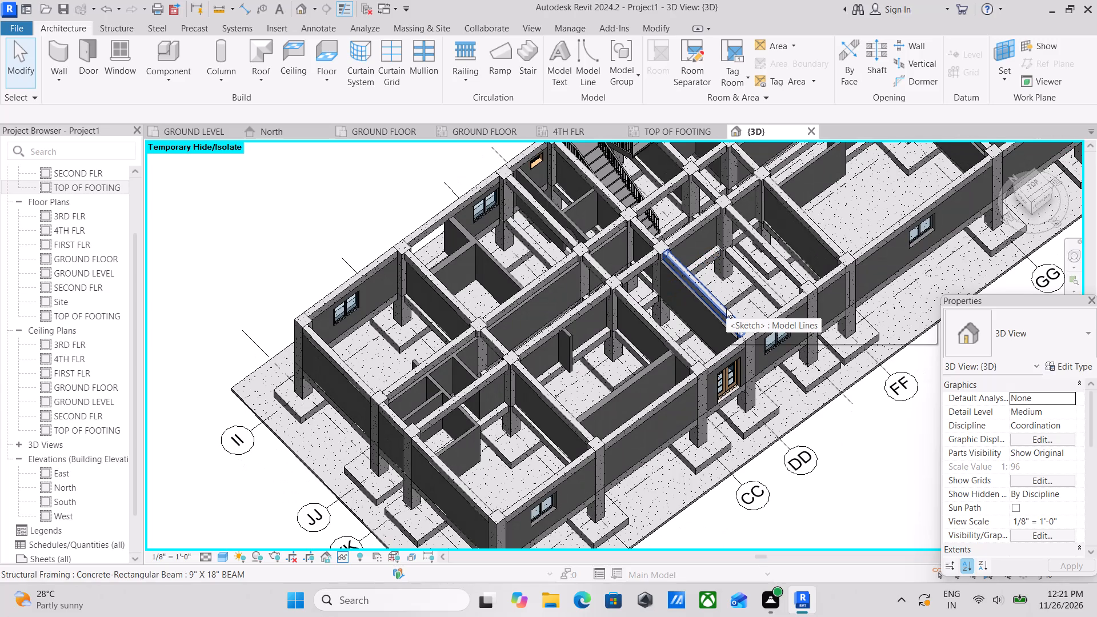
Examine the ground floor's interior walls, doors and small rooms beyond the staircase from several angles to find walls still lacking openings.
scroll(726, 308, down, 4)
middle_drag(748, 300, 617, 414)
scroll(645, 383, up, 2)
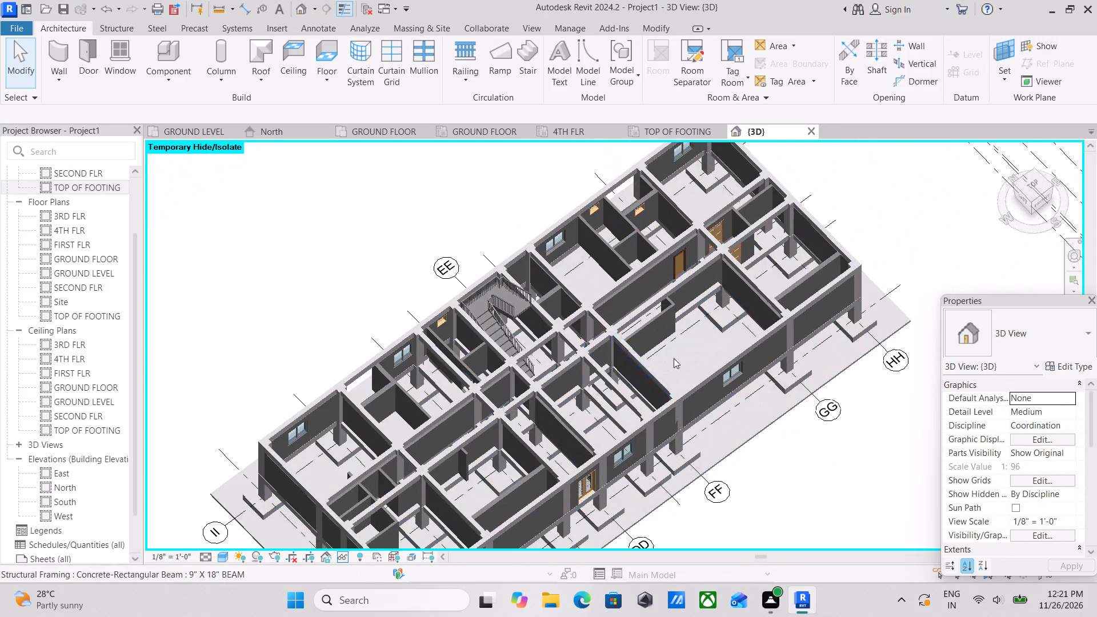
middle_drag(679, 344, 650, 408)
scroll(651, 407, up, 2)
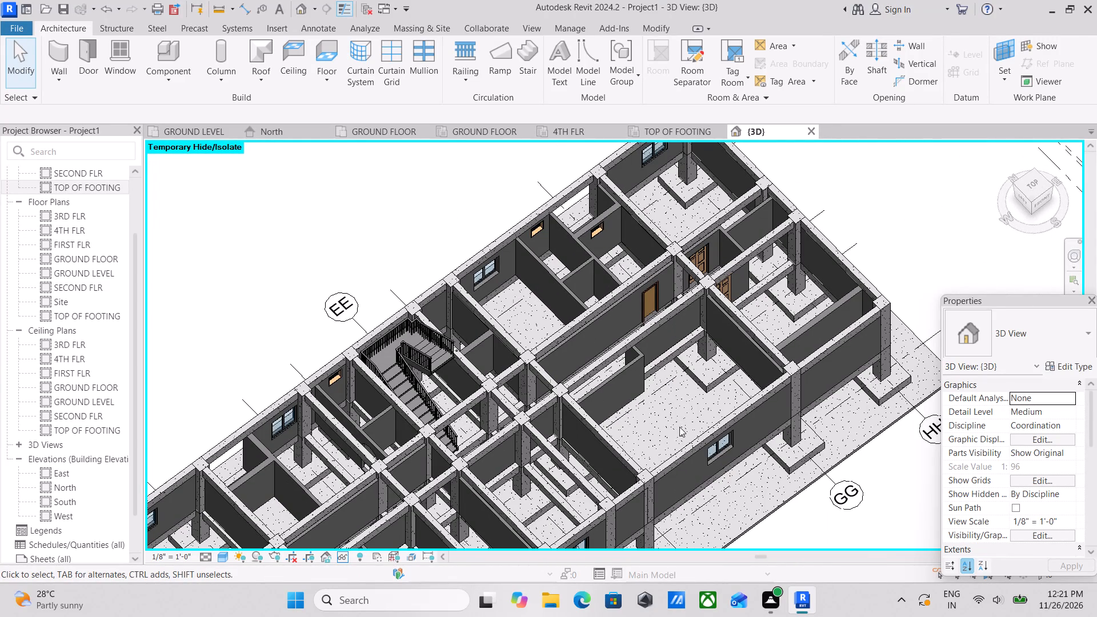
middle_drag(683, 431, 594, 434)
middle_drag(600, 440, 559, 355)
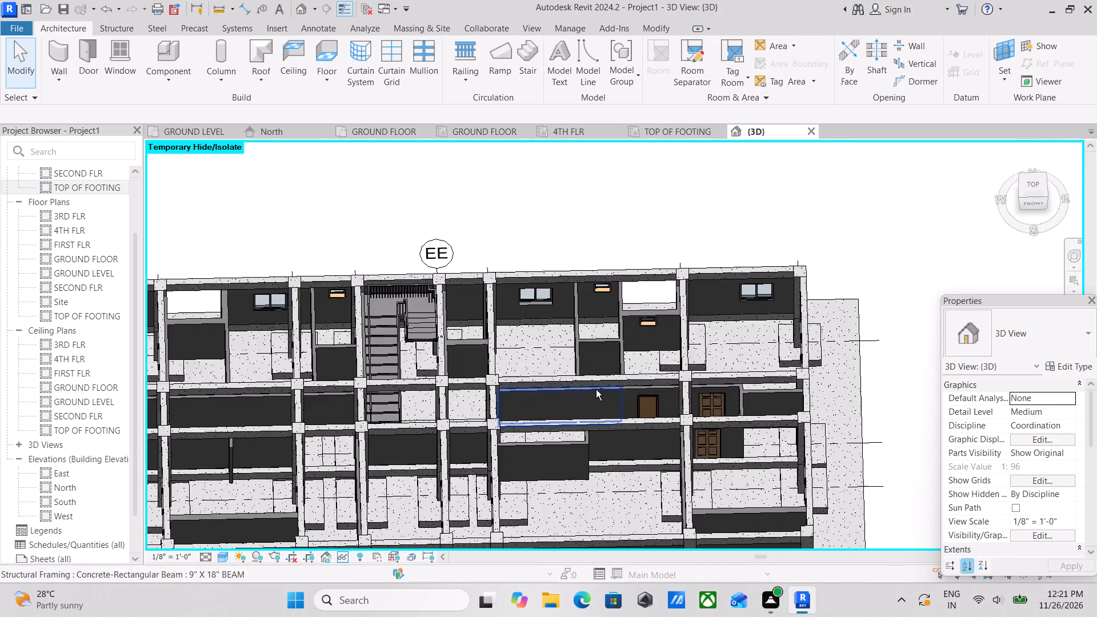
shift+middle_drag(595, 394, 530, 392)
middle_drag(567, 422, 594, 329)
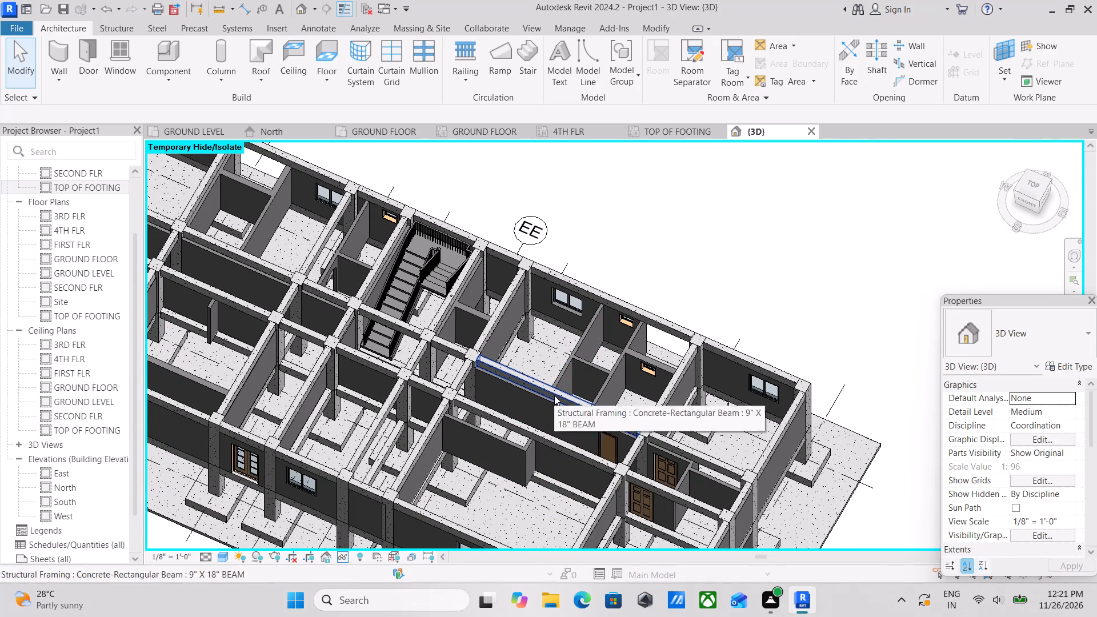
scroll(555, 394, down, 2)
middle_drag(555, 394, 620, 423)
shift+middle_drag(597, 364, 634, 375)
middle_drag(634, 375, 626, 491)
middle_drag(655, 420, 657, 466)
scroll(720, 395, up, 2)
scroll(636, 411, up, 2)
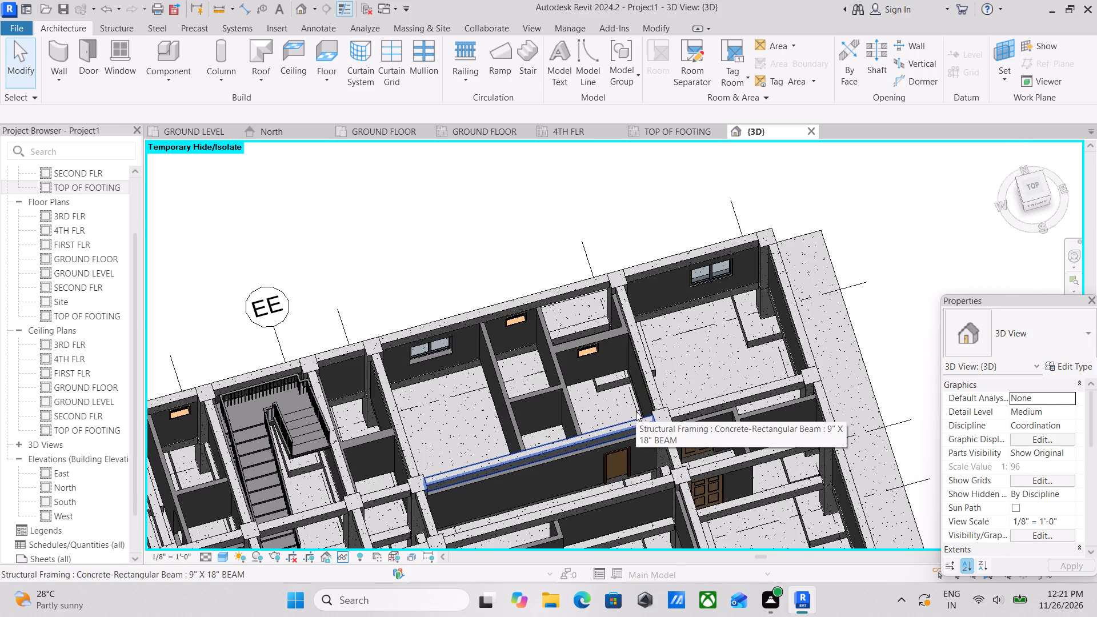
middle_drag(596, 402, 598, 388)
middle_drag(570, 418, 569, 414)
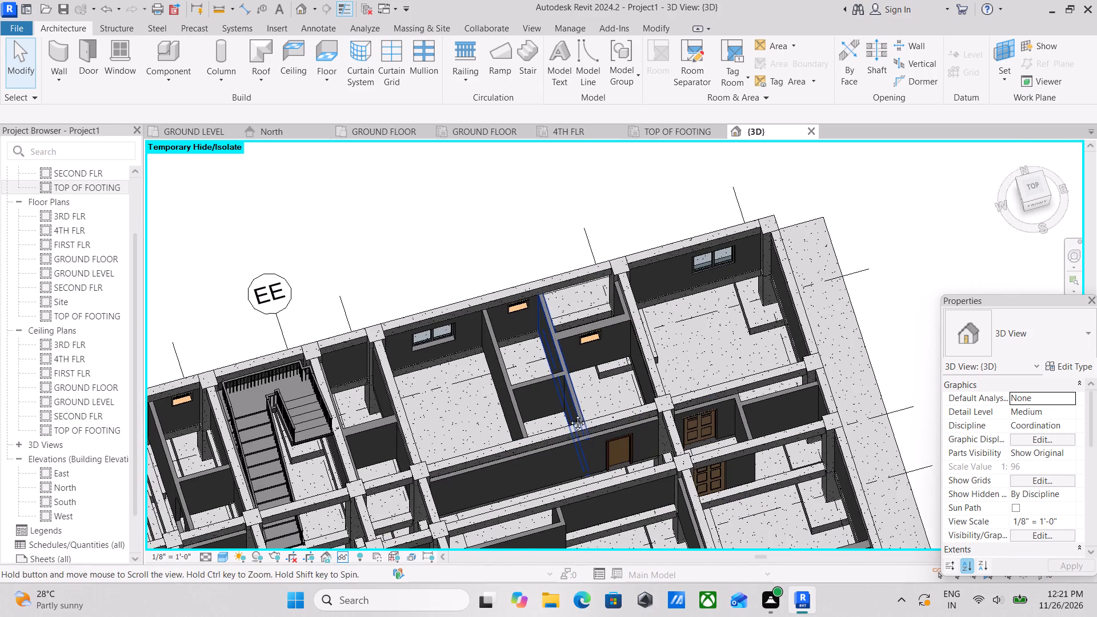
middle_drag(569, 414, 590, 380)
scroll(548, 385, down, 2)
middle_drag(548, 387, 591, 346)
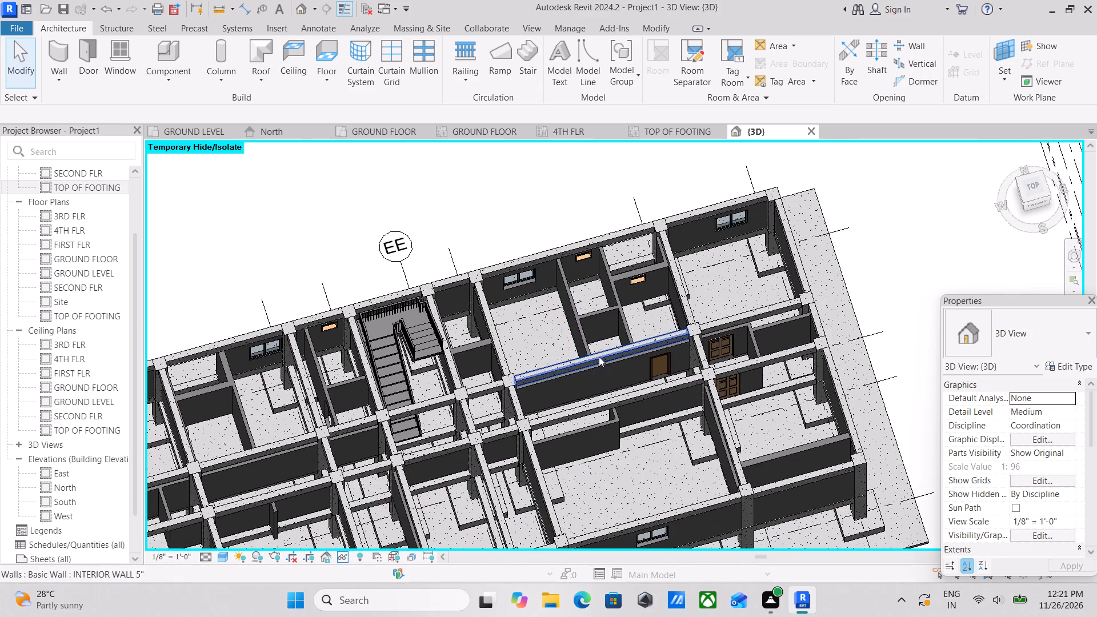
shift+middle_drag(608, 364, 500, 390)
middle_drag(517, 422, 560, 242)
shift+middle_drag(600, 415, 582, 395)
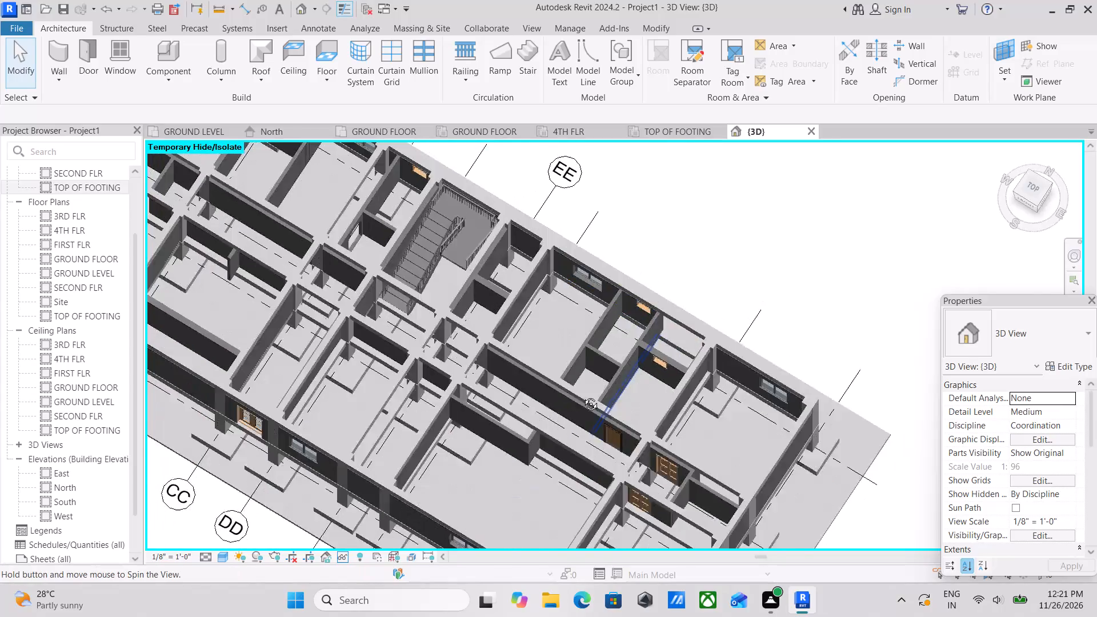
shift+middle_drag(582, 395, 531, 291)
shift+middle_drag(546, 404, 519, 382)
scroll(450, 393, up, 4)
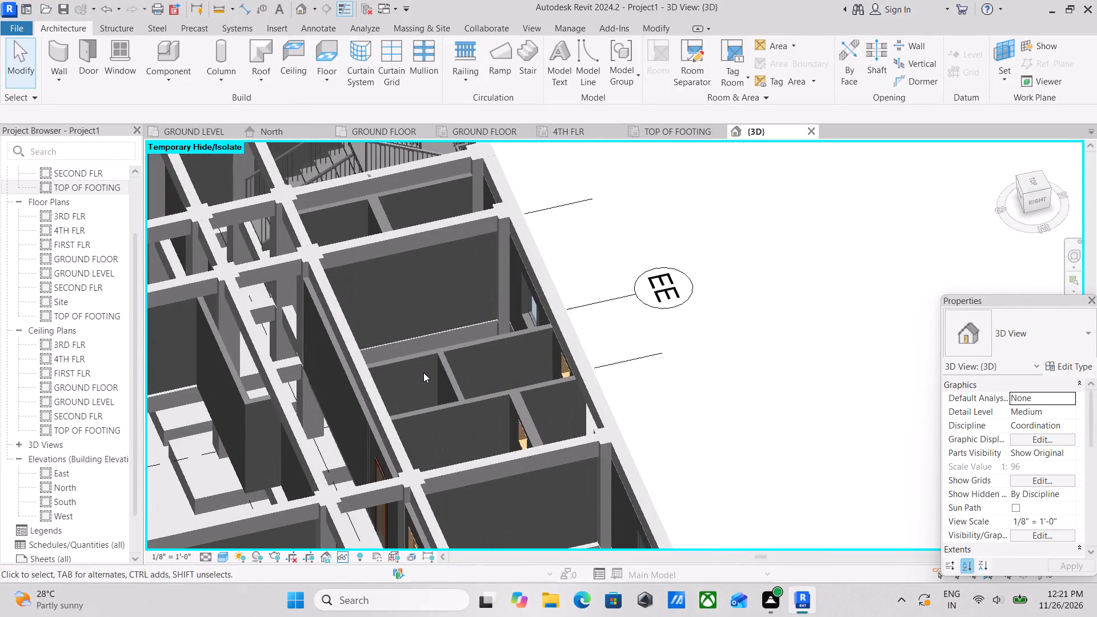
Open the profile of the 5" interior wall beside the small rooms and sketch a 6' 0" vertical line about 3' 0" from its edge.
click(415, 355)
middle_drag(418, 391, 435, 399)
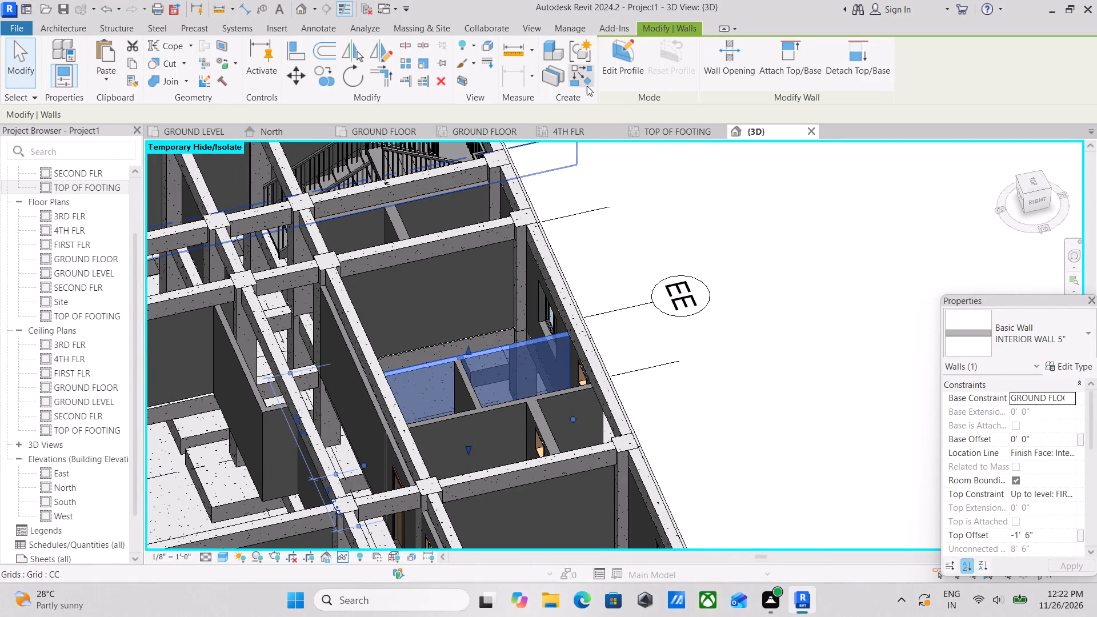
click(618, 51)
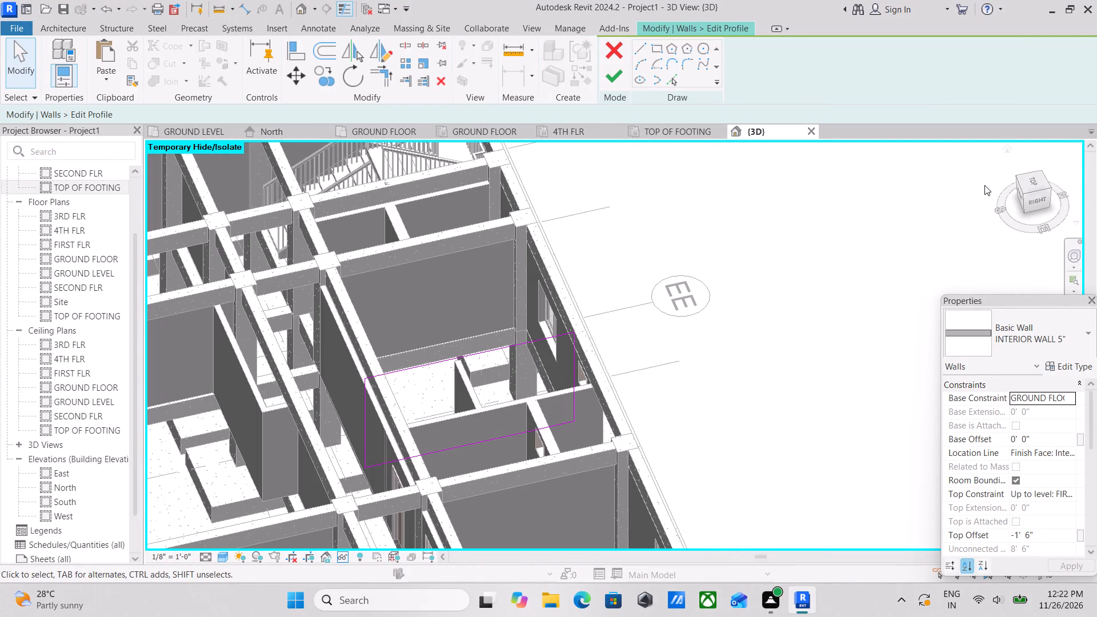
click(1039, 203)
scroll(623, 423, up, 4)
scroll(552, 291, up, 12)
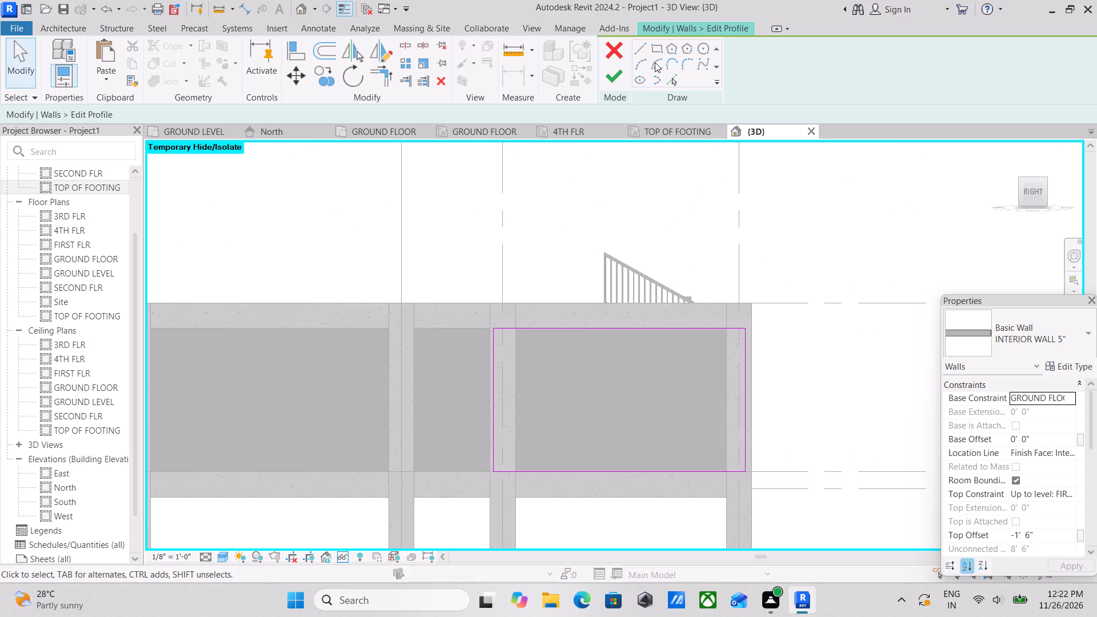
scroll(593, 265, down, 1)
click(647, 43)
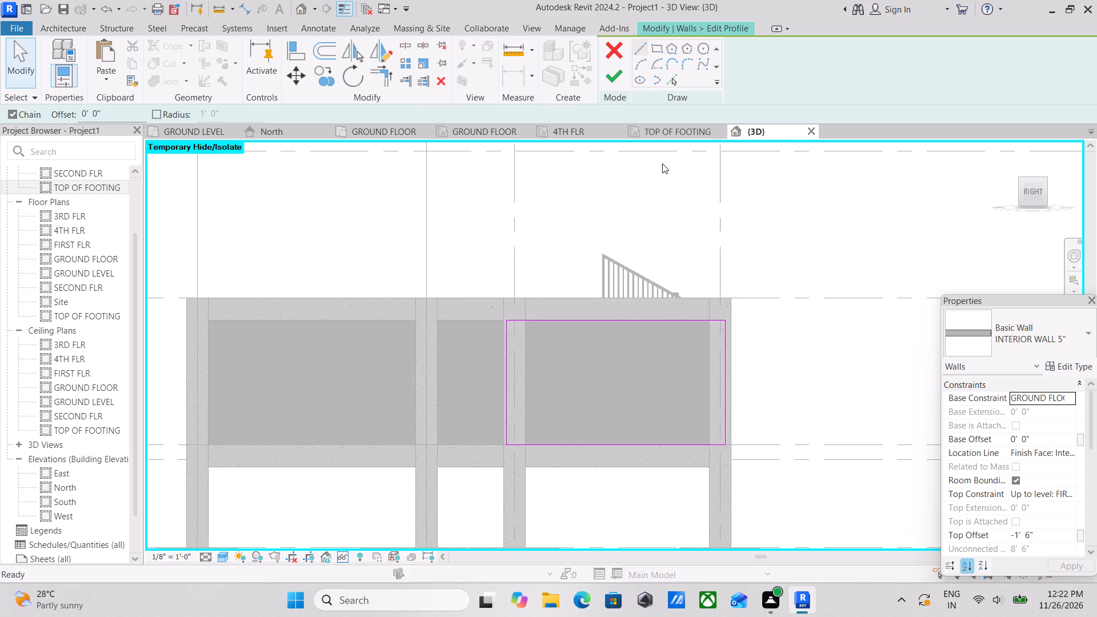
click(551, 426)
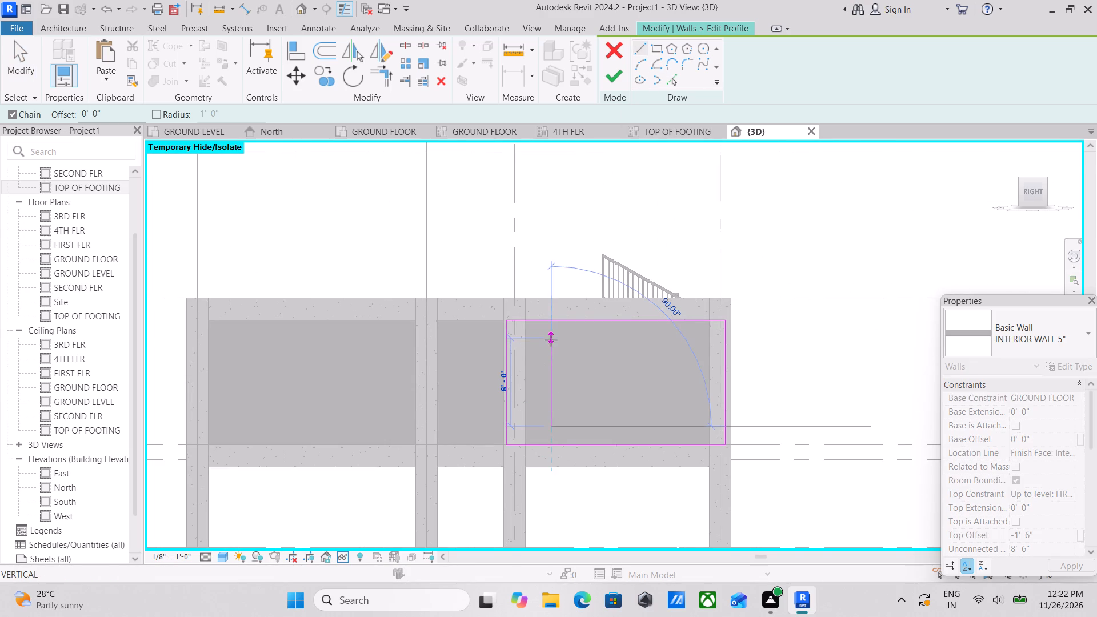
scroll(547, 354, up, 2)
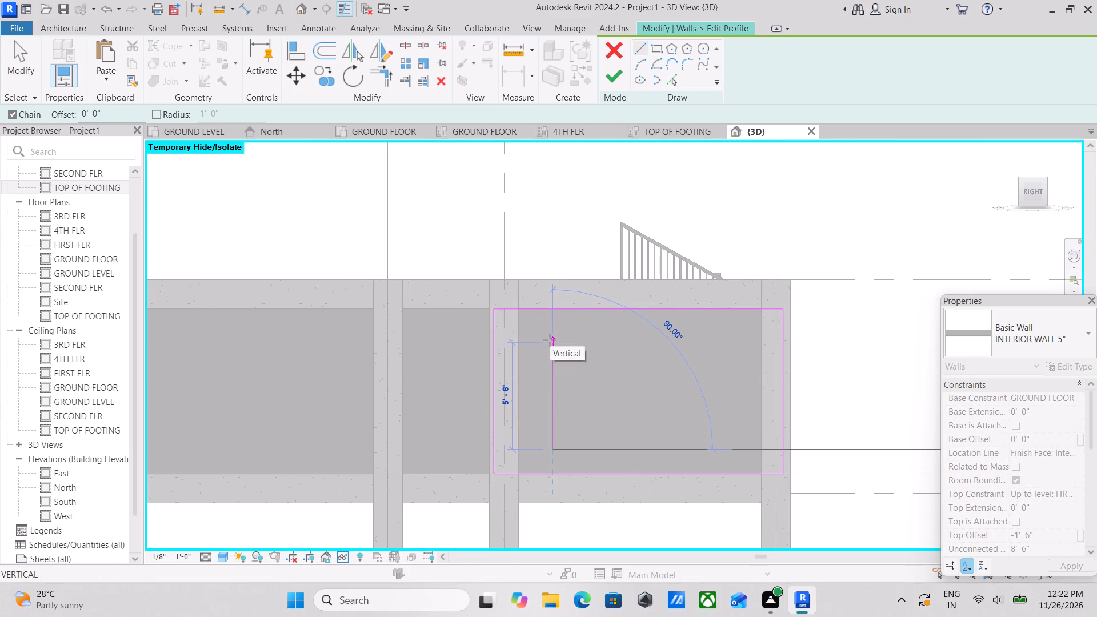
click(550, 335)
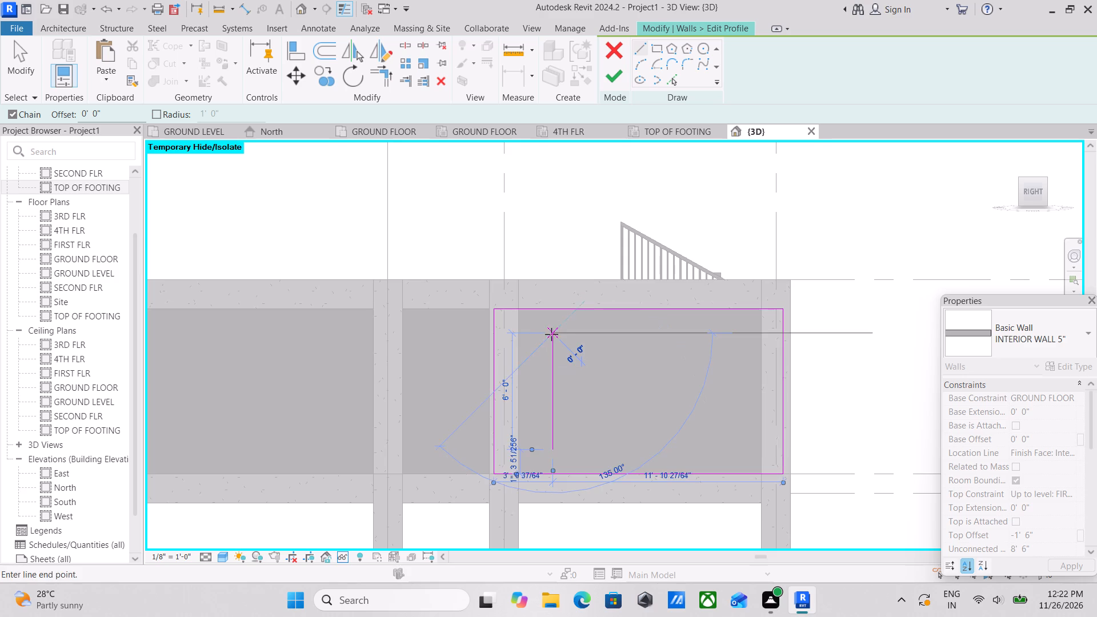
key(Escape)
key(Escape)
key(Escape)
Nudge the vertical sketch line down until its lower end sits about 3" above the wall's base line.
click(557, 427)
key(Down)
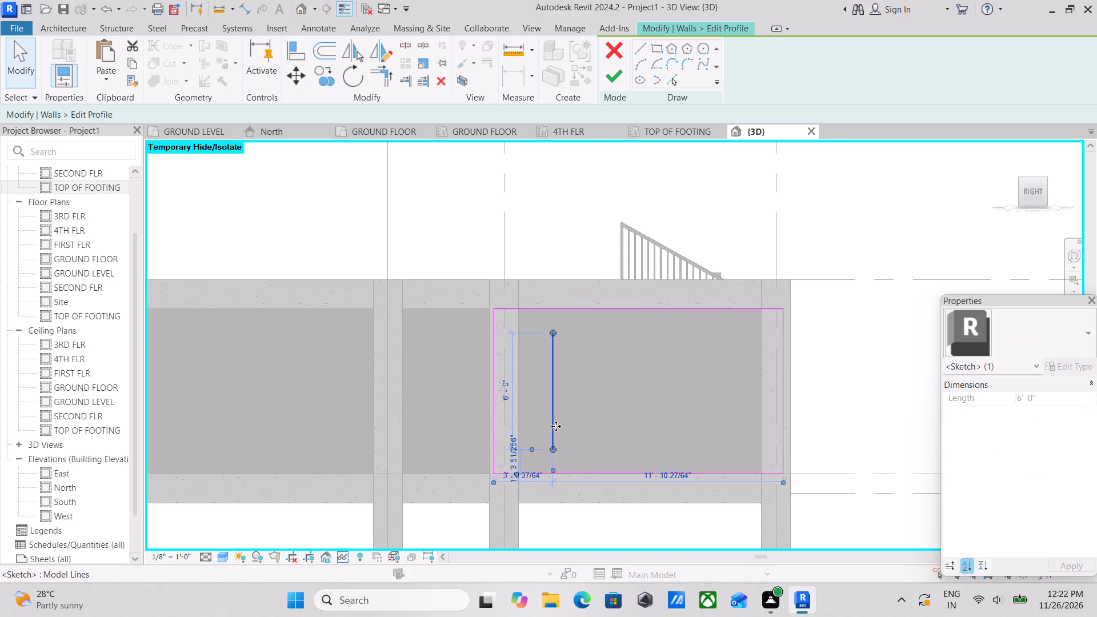
key(Down)
key(Down)
key(Down)
key(Down)
key(Down)
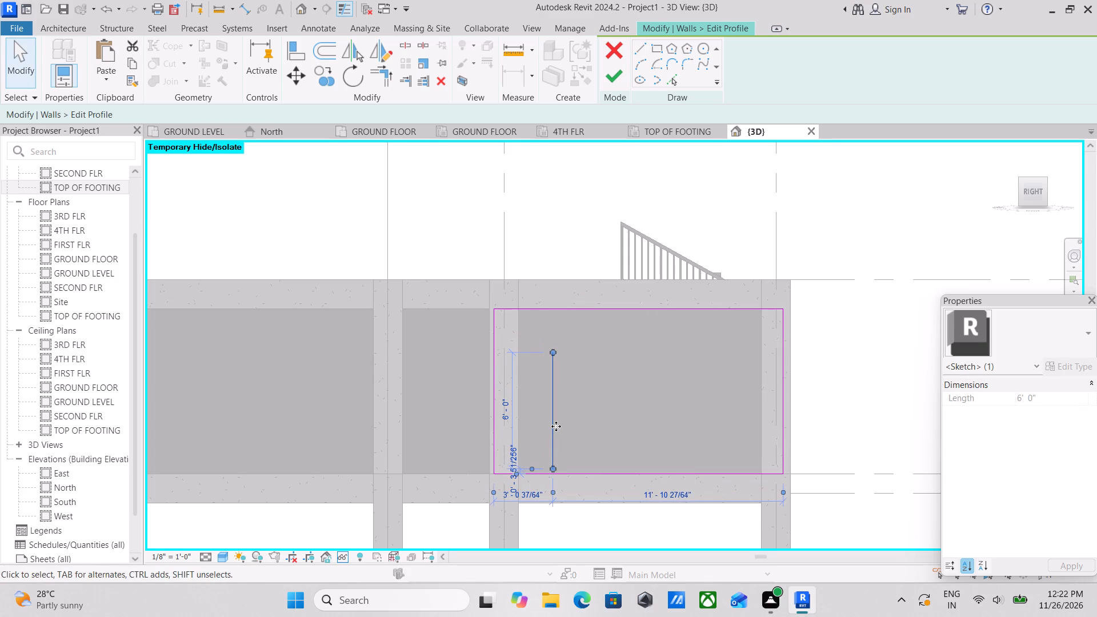
scroll(575, 364, up, 2)
middle_drag(551, 475, 579, 426)
key(Escape)
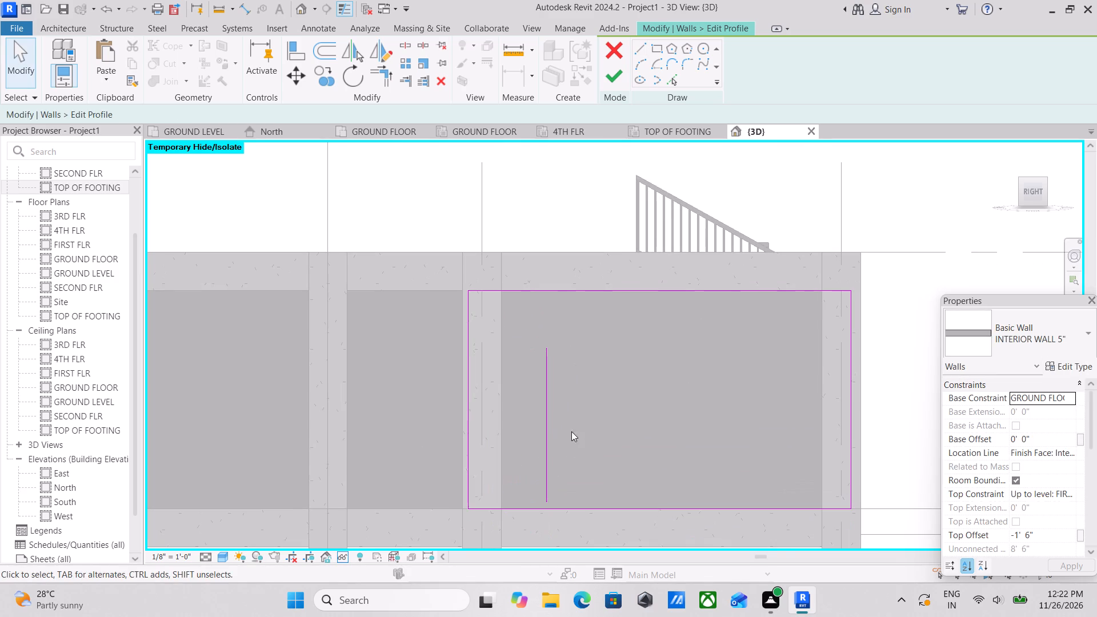
click(547, 466)
key(Up)
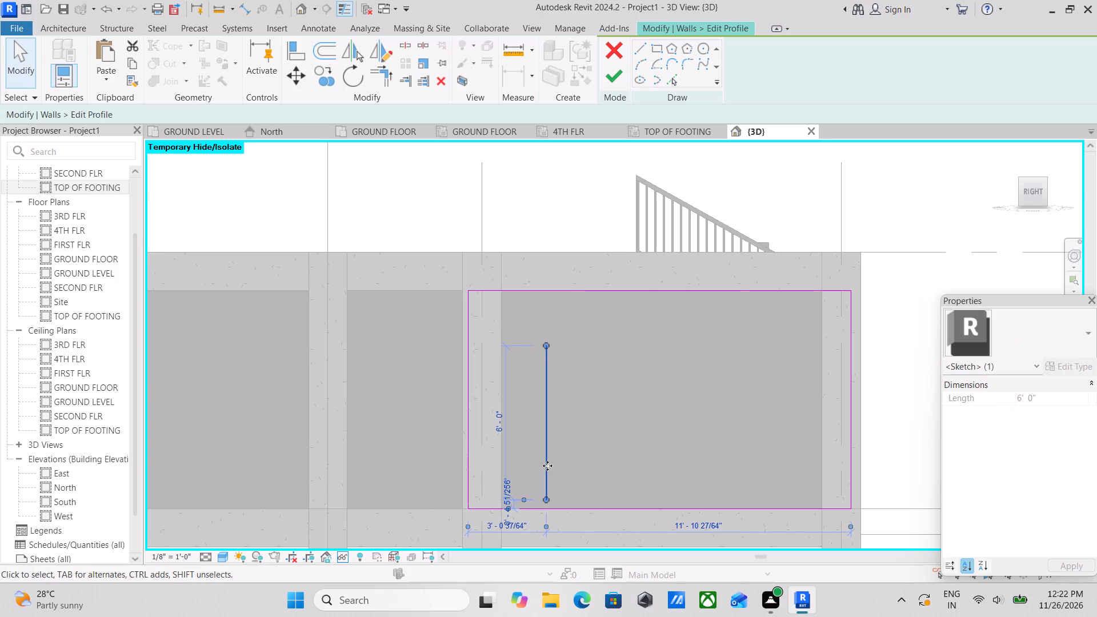
key(Up)
key(Down)
key(Down)
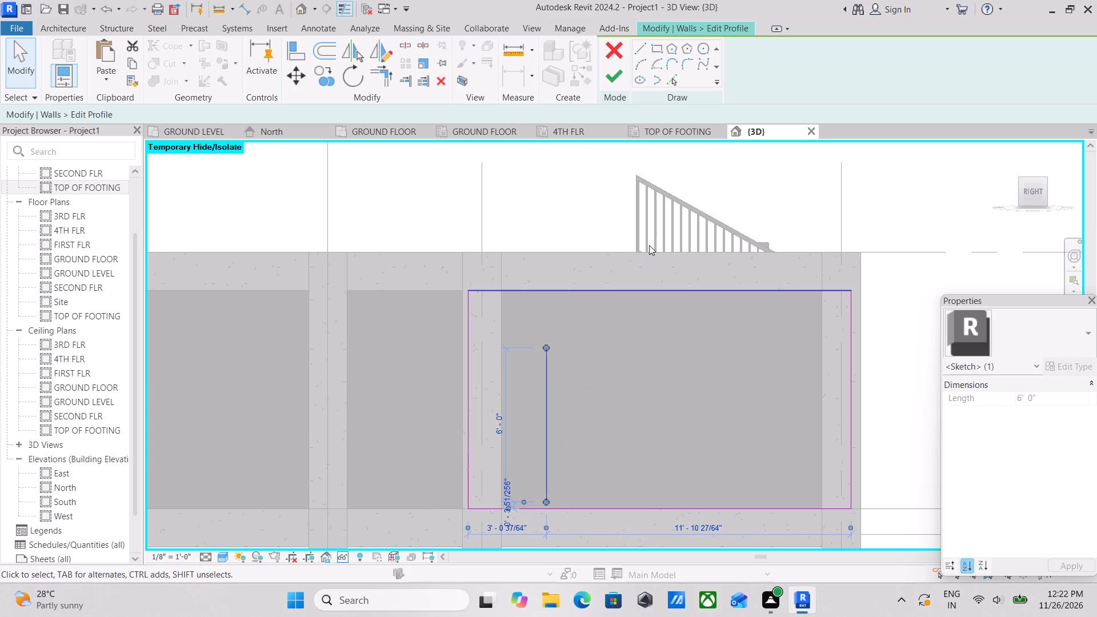
Add a parallel copy of the vertical line at a 3' 4" offset toward the wall's middle using Pick Lines.
click(676, 79)
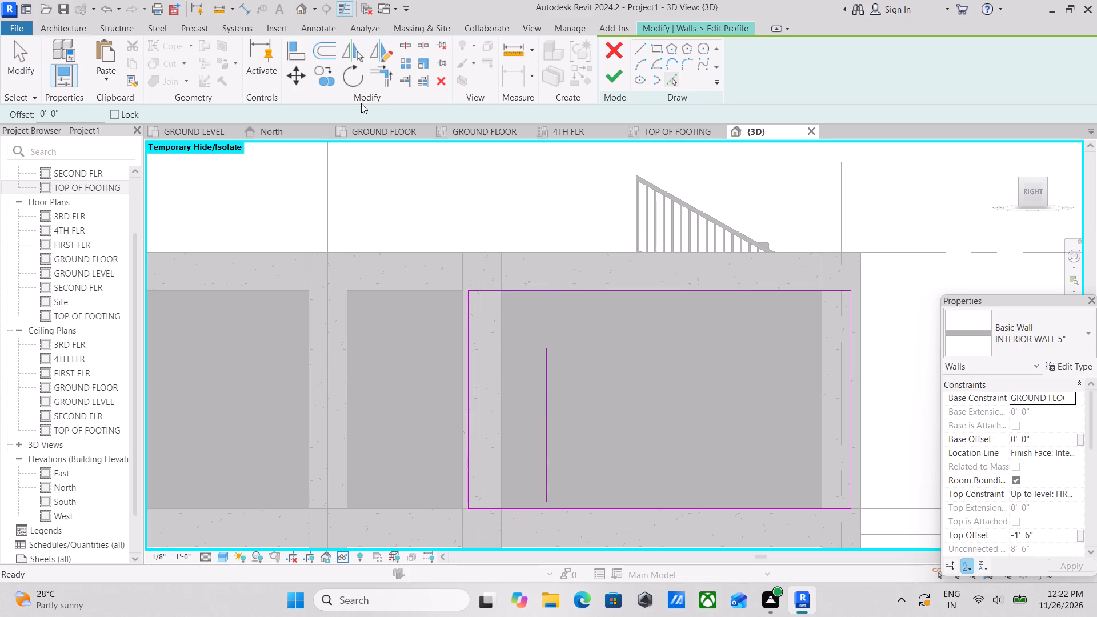
drag(55, 113, 1, 113)
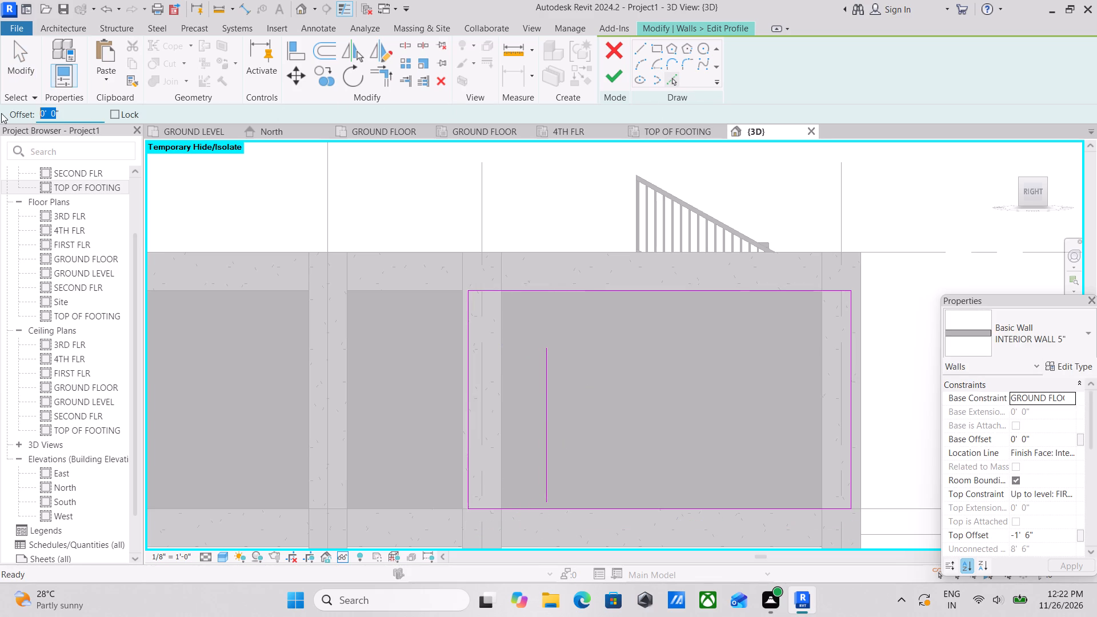
key(7)
key(BackSpace)
drag(51, 117, 8, 120)
text(3')
key(4)
key(Return)
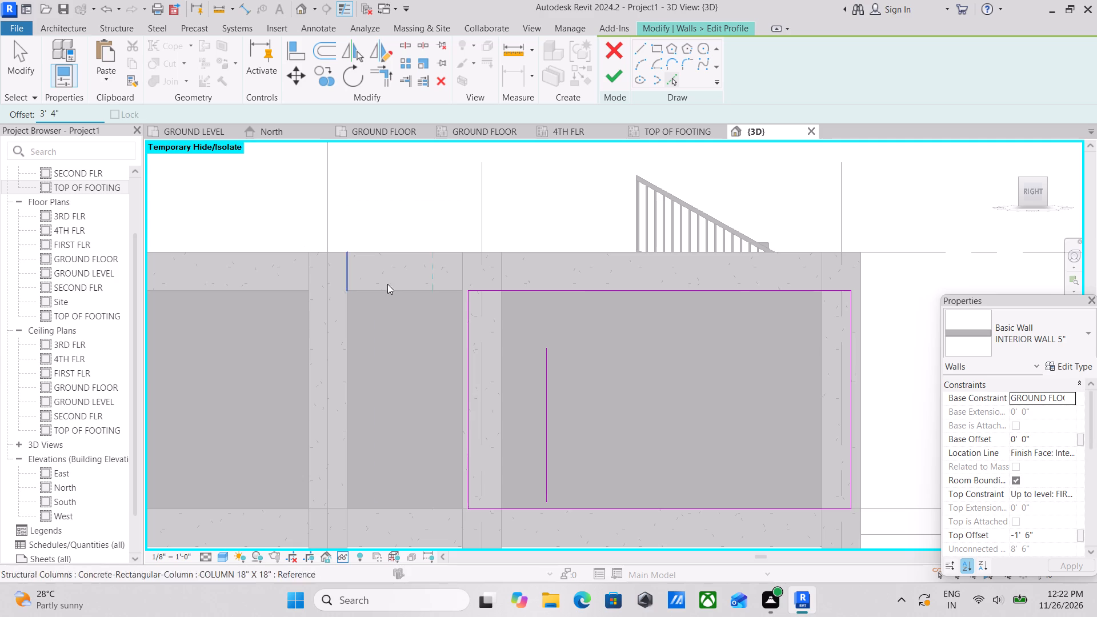
click(670, 77)
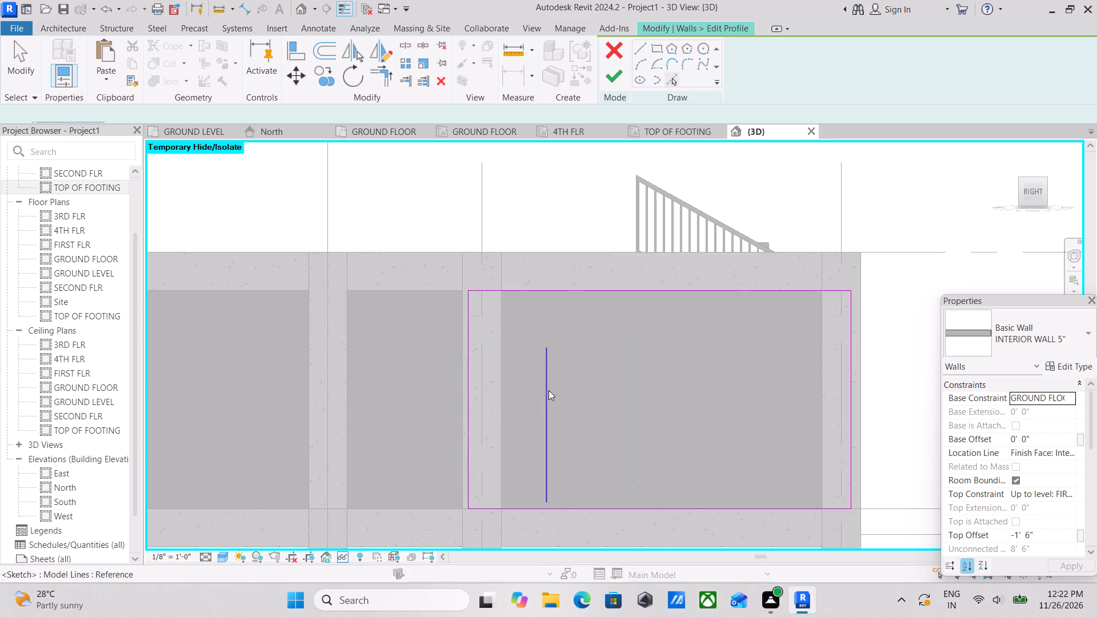
click(547, 402)
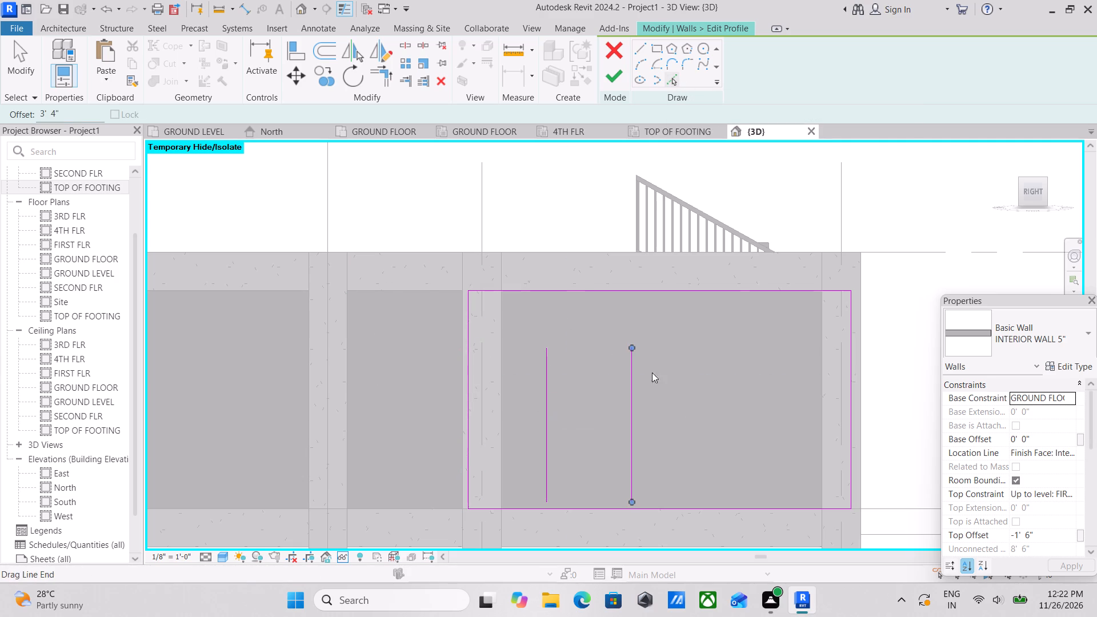
scroll(648, 374, up, 3)
key(Escape)
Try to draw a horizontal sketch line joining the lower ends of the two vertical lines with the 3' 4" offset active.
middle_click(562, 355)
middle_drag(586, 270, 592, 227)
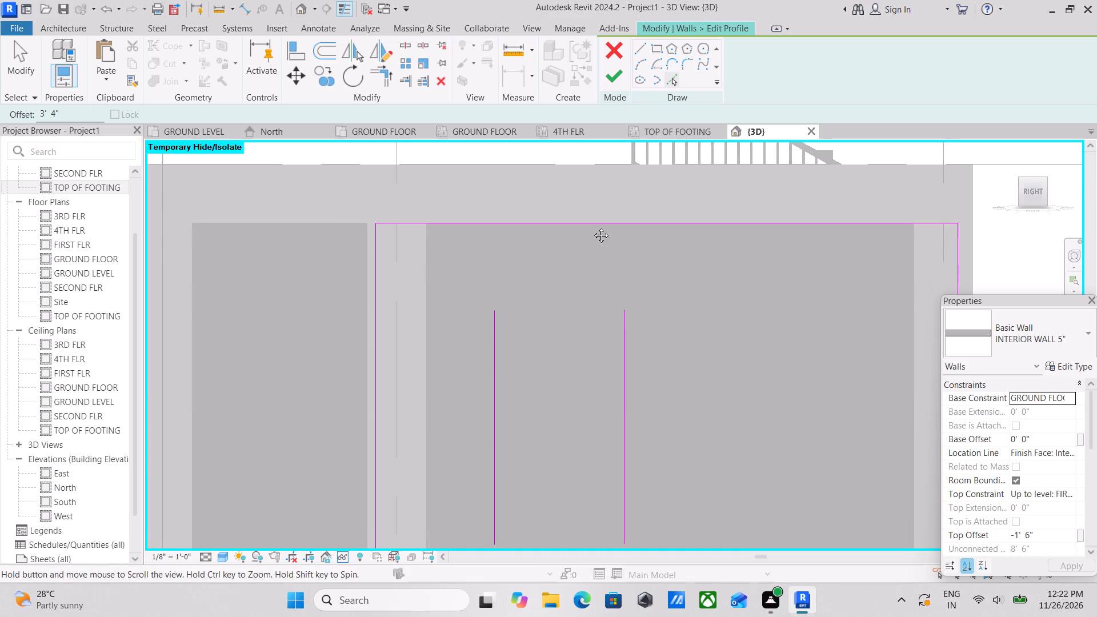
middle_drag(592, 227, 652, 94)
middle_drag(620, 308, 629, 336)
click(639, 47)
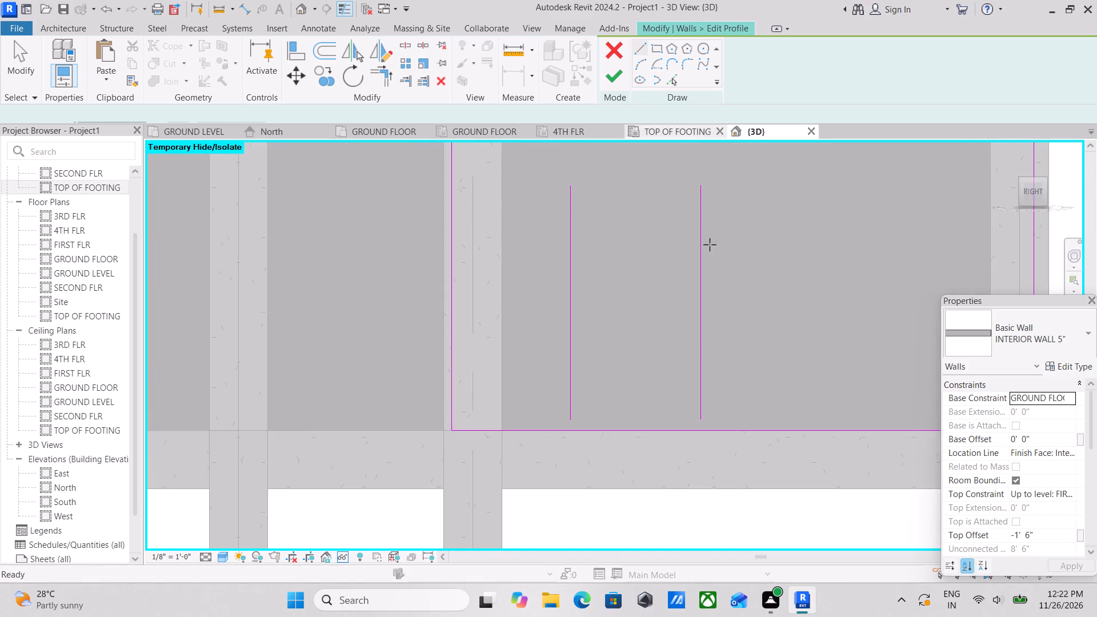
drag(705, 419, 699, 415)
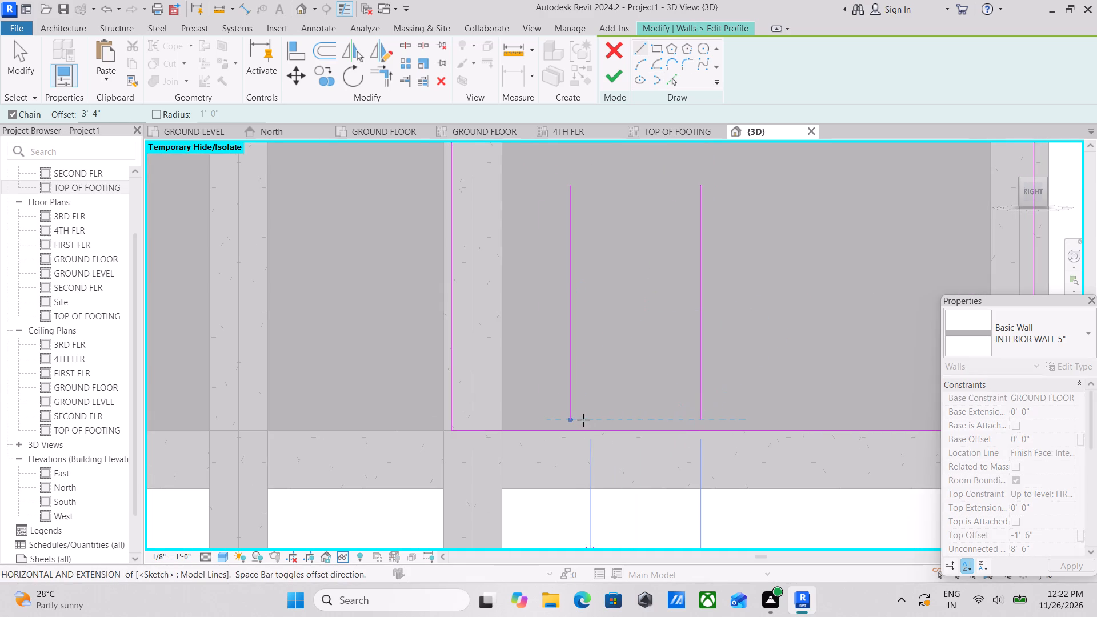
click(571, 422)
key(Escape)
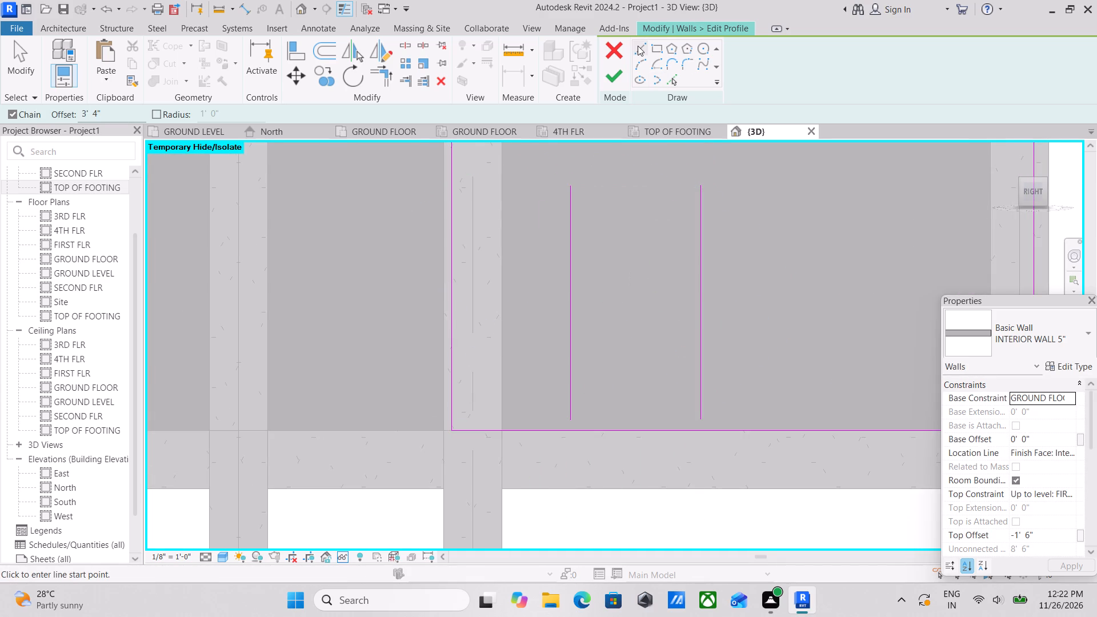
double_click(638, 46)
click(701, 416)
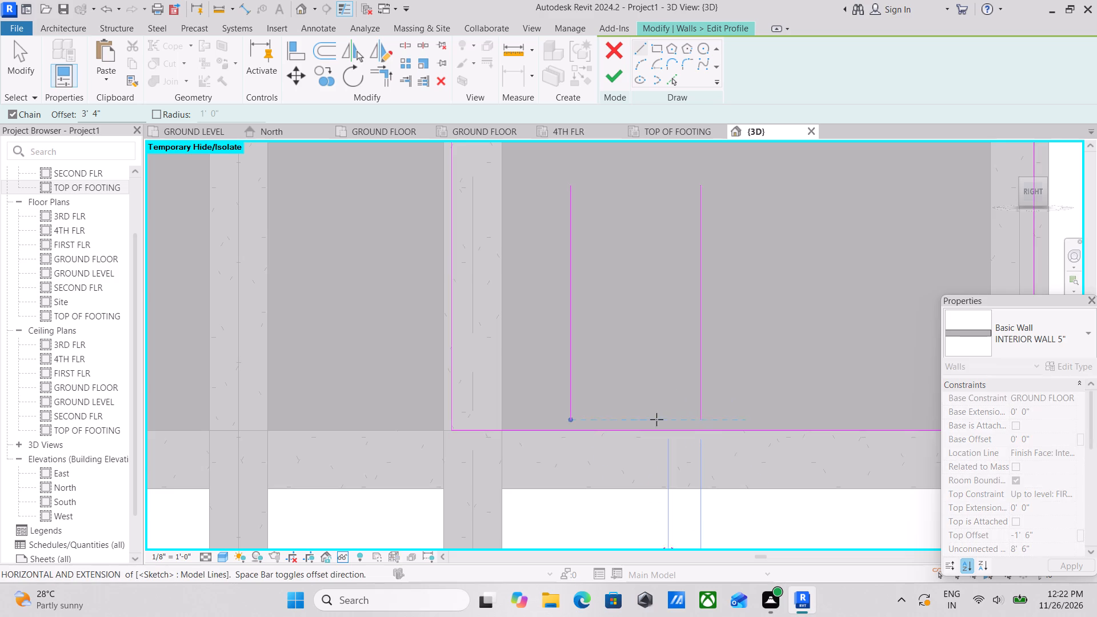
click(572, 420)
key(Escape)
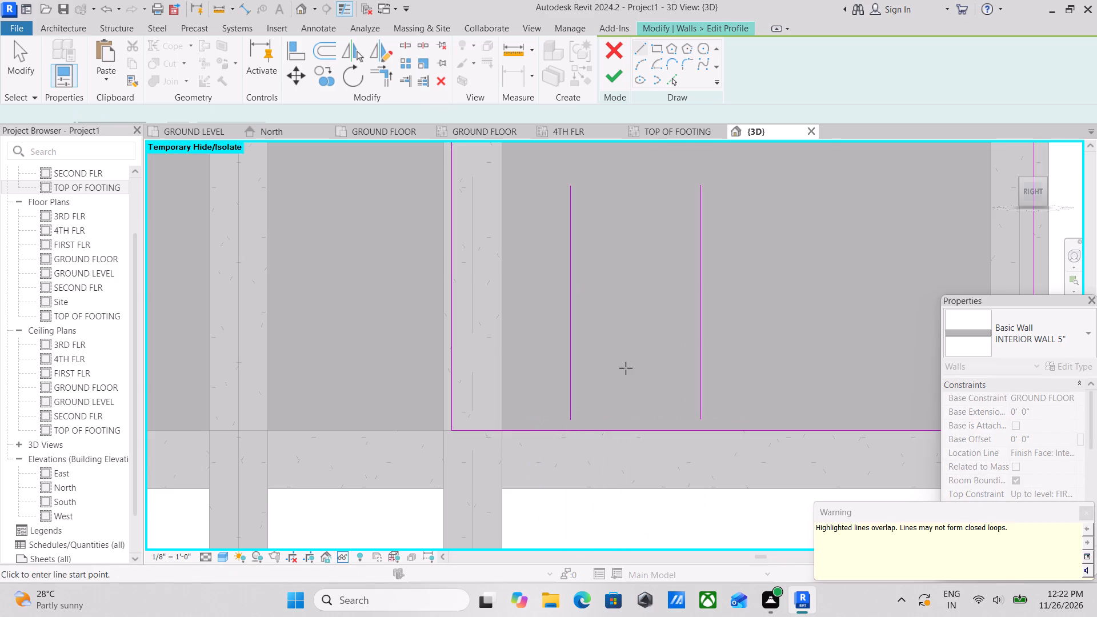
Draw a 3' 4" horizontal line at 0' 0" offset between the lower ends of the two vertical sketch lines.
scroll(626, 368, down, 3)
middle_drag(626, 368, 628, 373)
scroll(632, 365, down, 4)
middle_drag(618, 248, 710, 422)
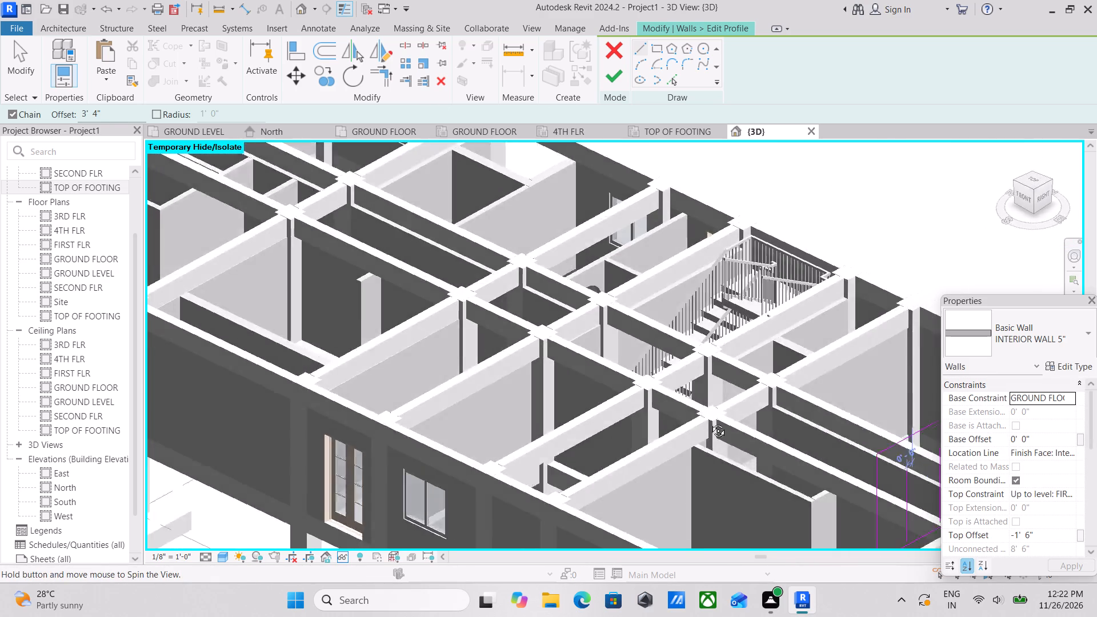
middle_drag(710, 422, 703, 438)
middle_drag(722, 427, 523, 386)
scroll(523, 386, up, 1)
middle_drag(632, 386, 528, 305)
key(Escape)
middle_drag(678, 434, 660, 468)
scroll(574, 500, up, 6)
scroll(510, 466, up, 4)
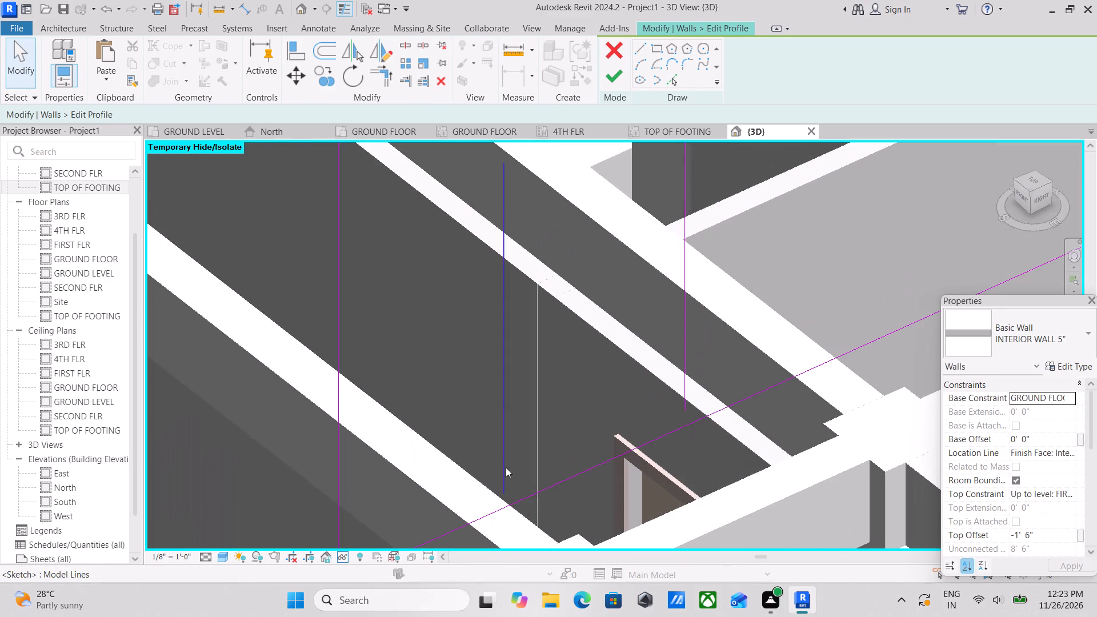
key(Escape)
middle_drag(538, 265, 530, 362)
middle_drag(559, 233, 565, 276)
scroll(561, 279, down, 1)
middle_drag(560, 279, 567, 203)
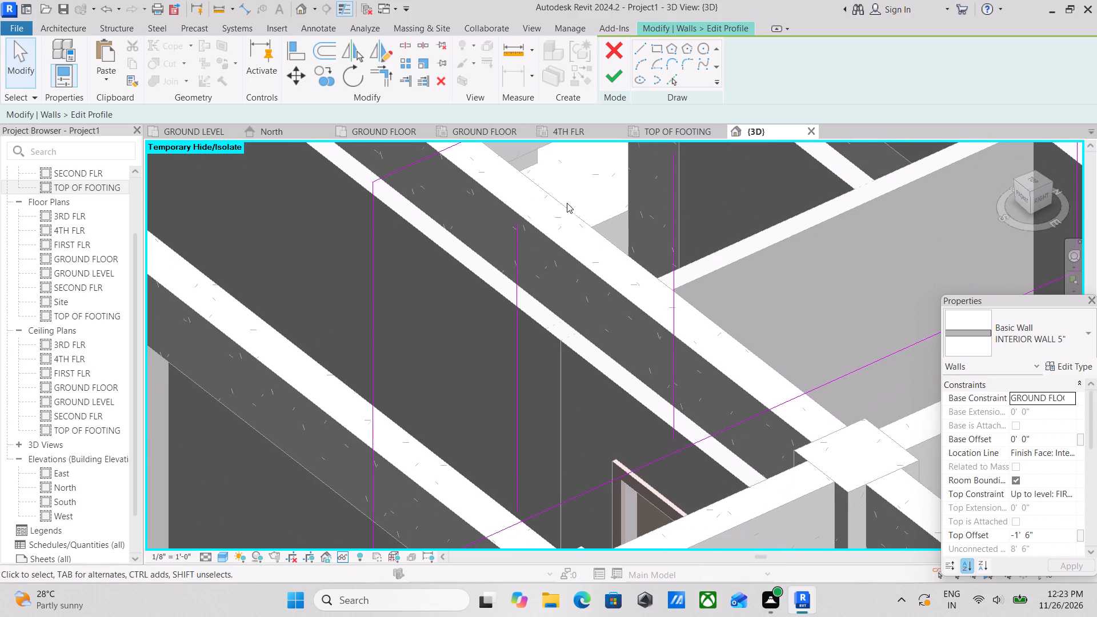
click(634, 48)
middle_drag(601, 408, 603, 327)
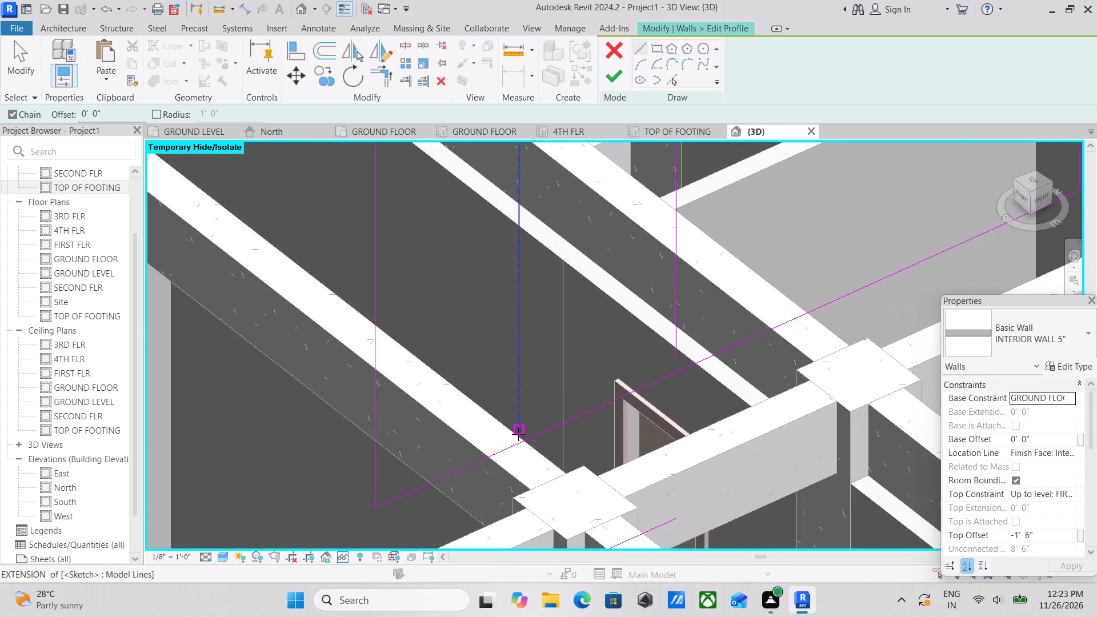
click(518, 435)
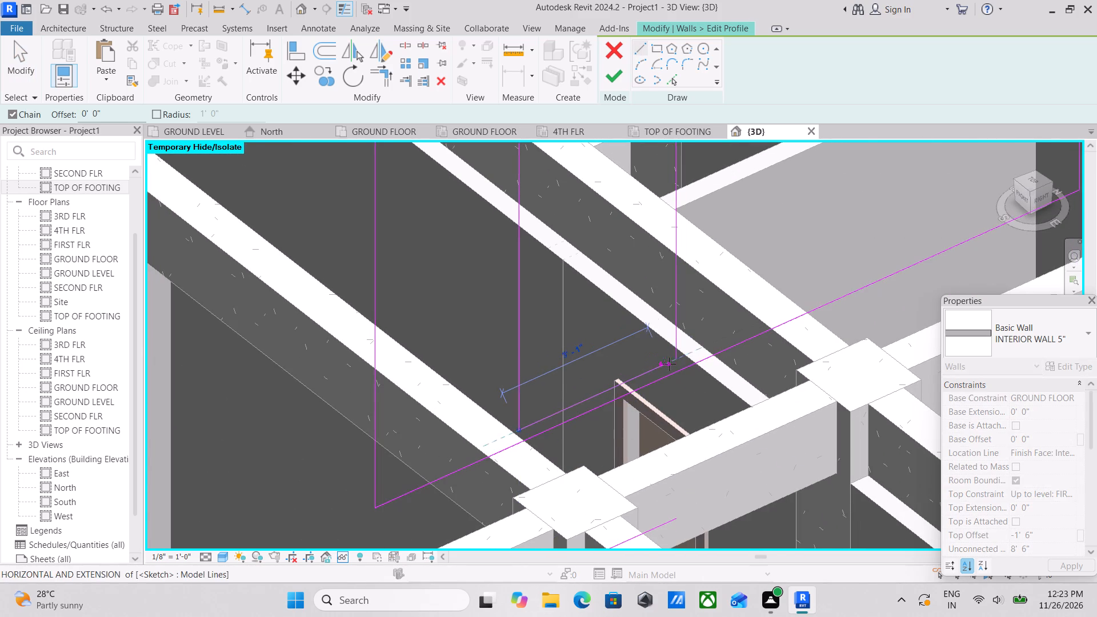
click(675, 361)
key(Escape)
Shorten both vertical sketch lines of the opening slightly by lowering their upper endpoints.
scroll(705, 341, down, 5)
middle_drag(563, 309, 557, 404)
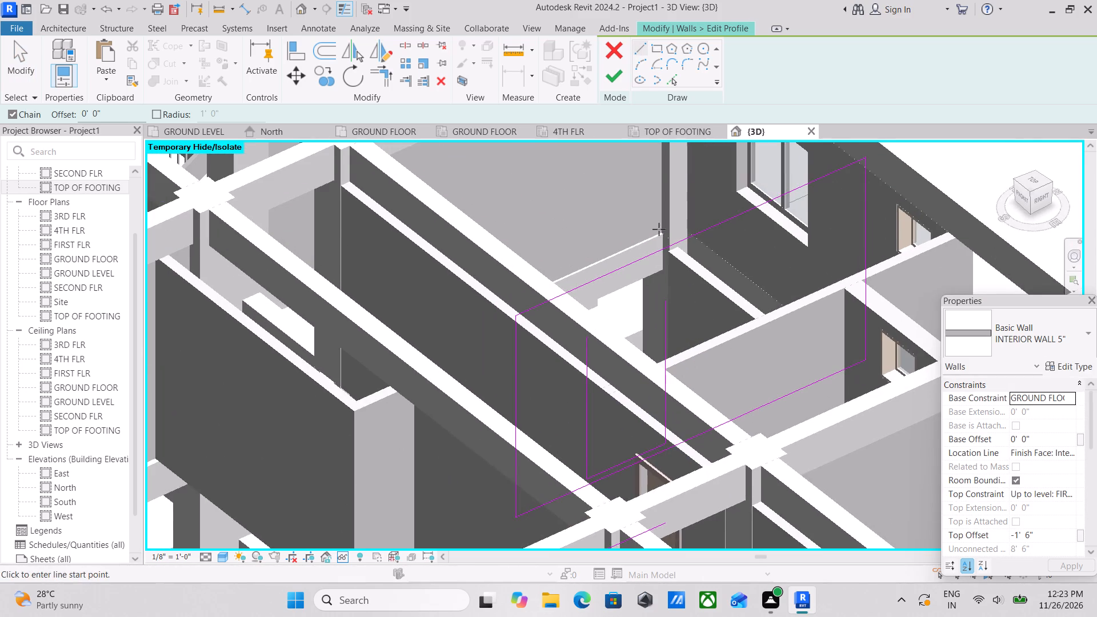
key(Escape)
scroll(608, 343, up, 3)
key(Escape)
click(568, 342)
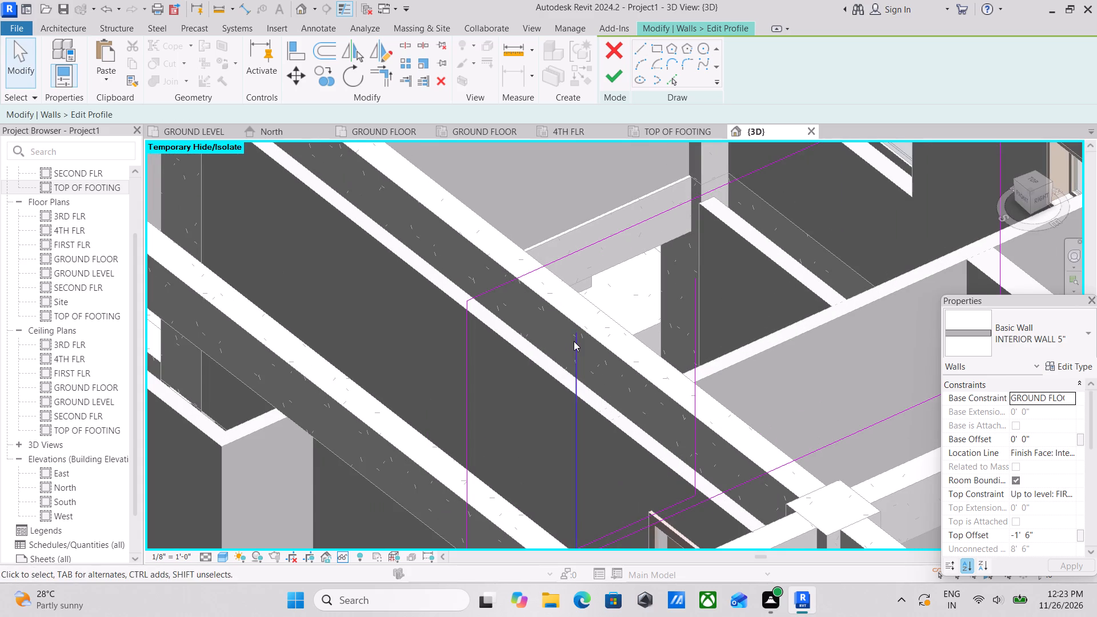
click(574, 341)
drag(575, 331, 578, 344)
key(Escape)
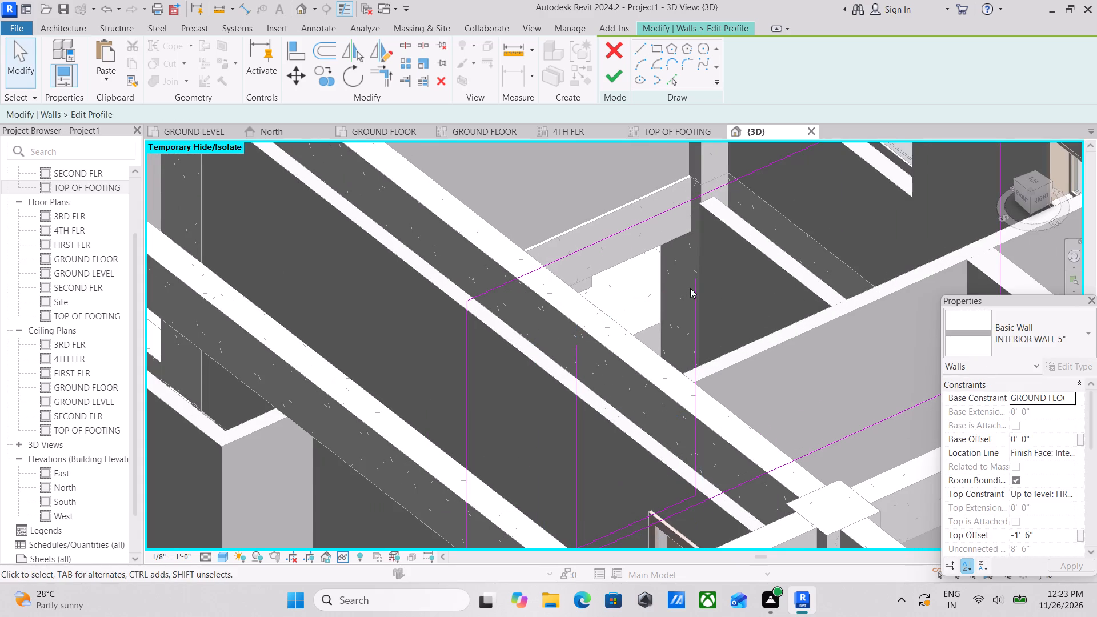
click(694, 287)
drag(695, 282, 698, 291)
key(Escape)
Draw a partial ellipse arch between the upper ends of the two vertical lines, rising about 1' 5".
click(640, 63)
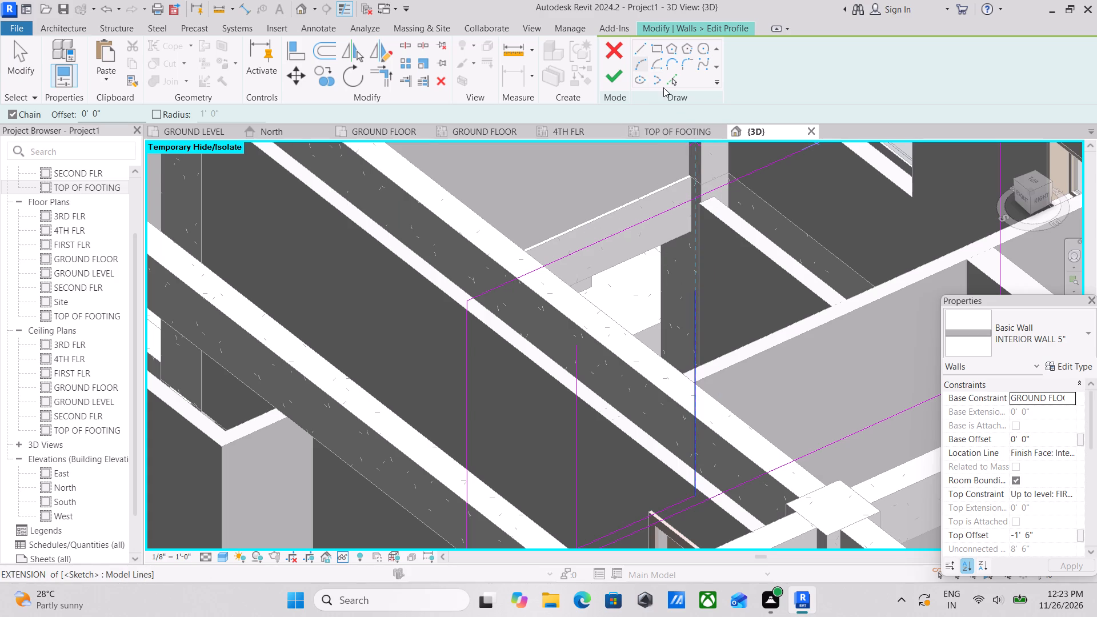
click(659, 78)
click(699, 291)
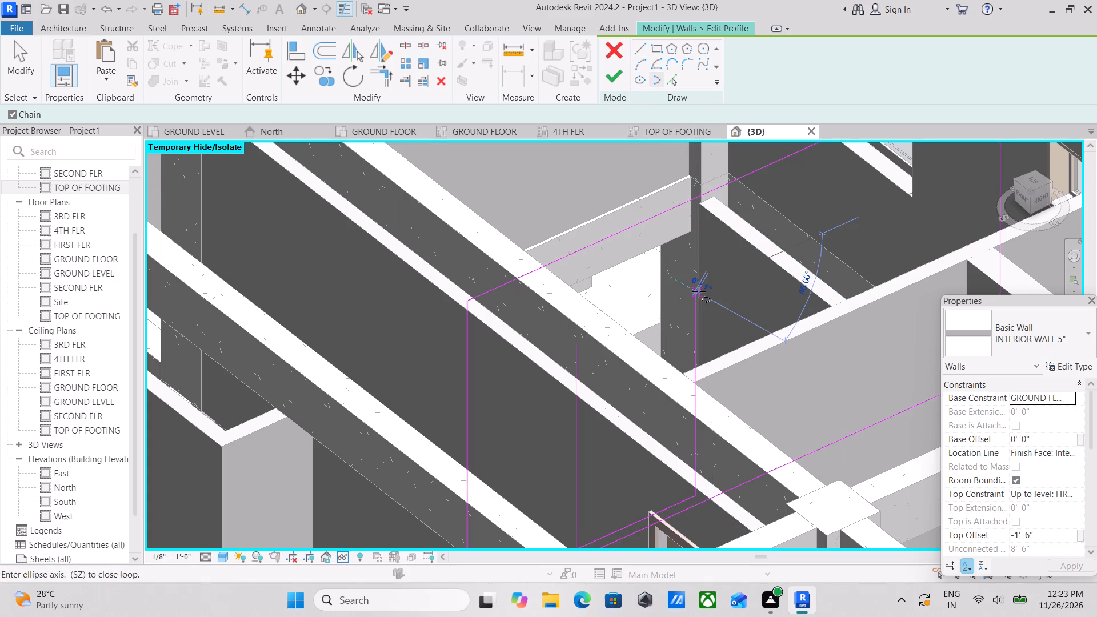
click(574, 338)
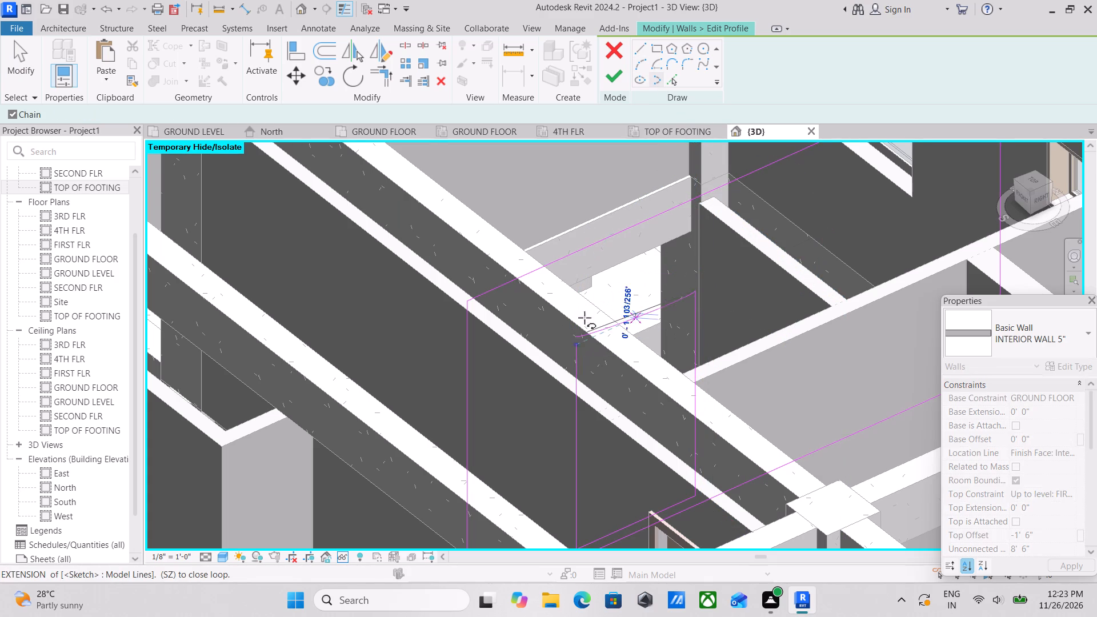
click(635, 258)
key(Escape)
scroll(686, 246, down, 3)
scroll(664, 294, down, 1)
middle_drag(664, 296, 658, 280)
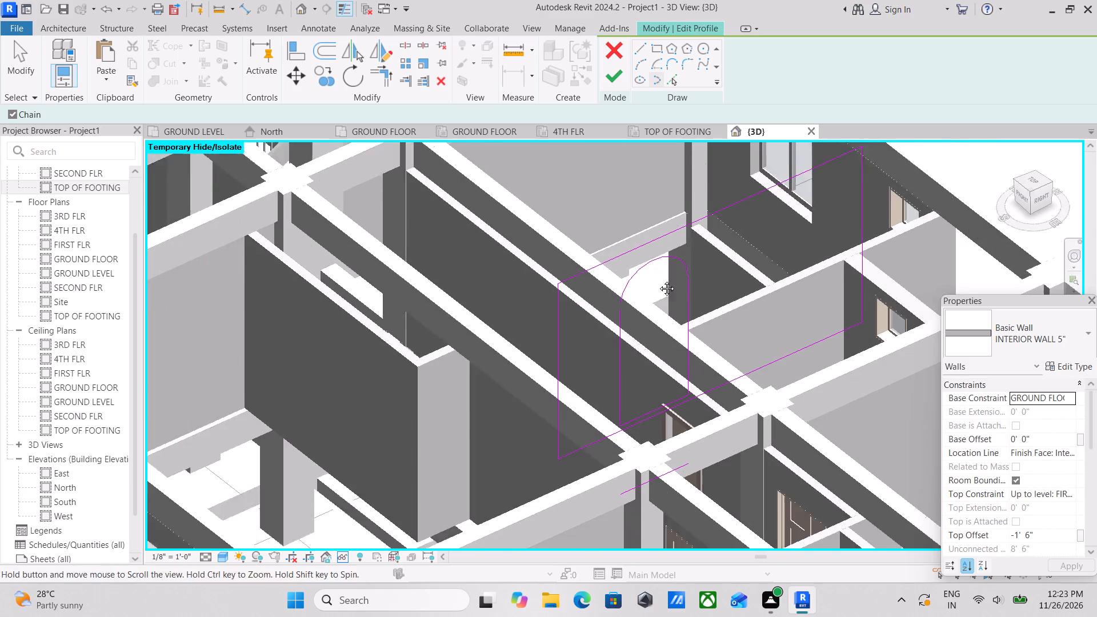
middle_drag(658, 280, 656, 261)
scroll(632, 346, up, 3)
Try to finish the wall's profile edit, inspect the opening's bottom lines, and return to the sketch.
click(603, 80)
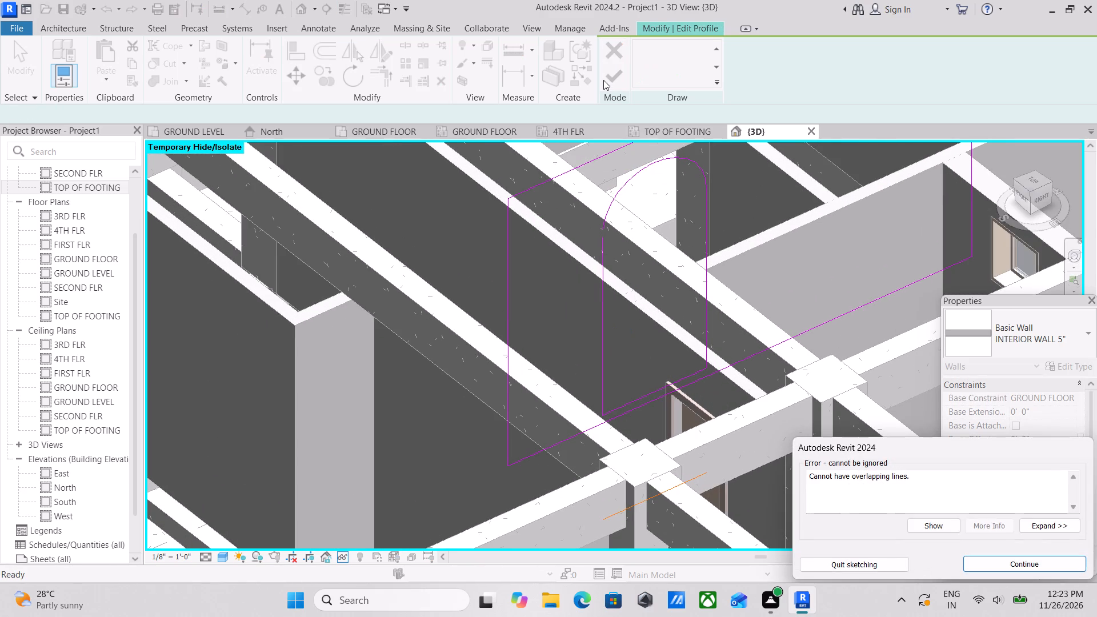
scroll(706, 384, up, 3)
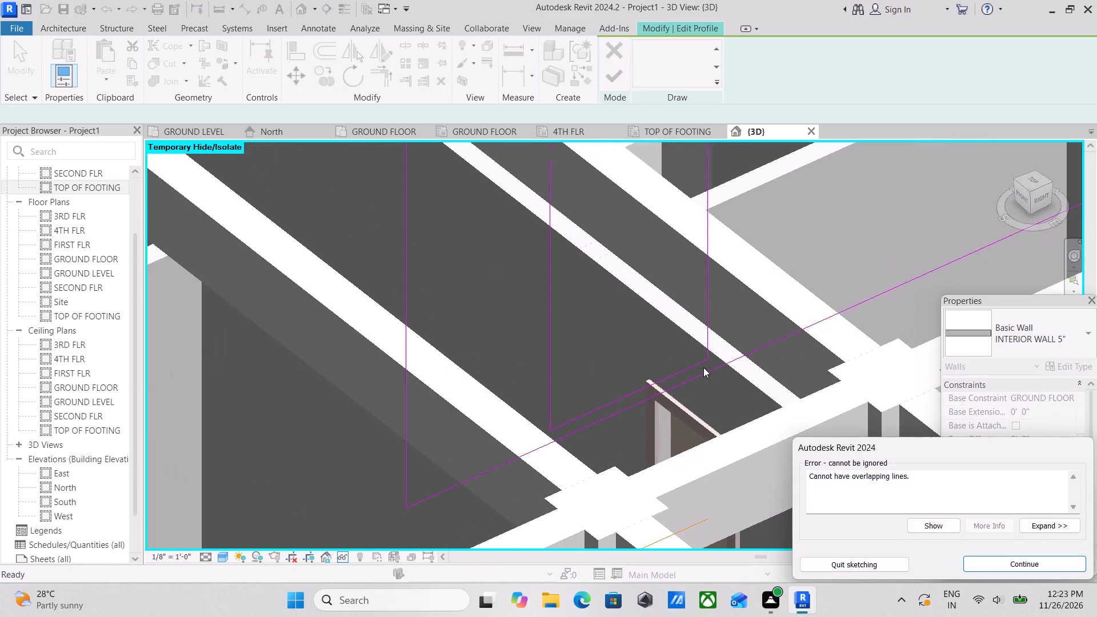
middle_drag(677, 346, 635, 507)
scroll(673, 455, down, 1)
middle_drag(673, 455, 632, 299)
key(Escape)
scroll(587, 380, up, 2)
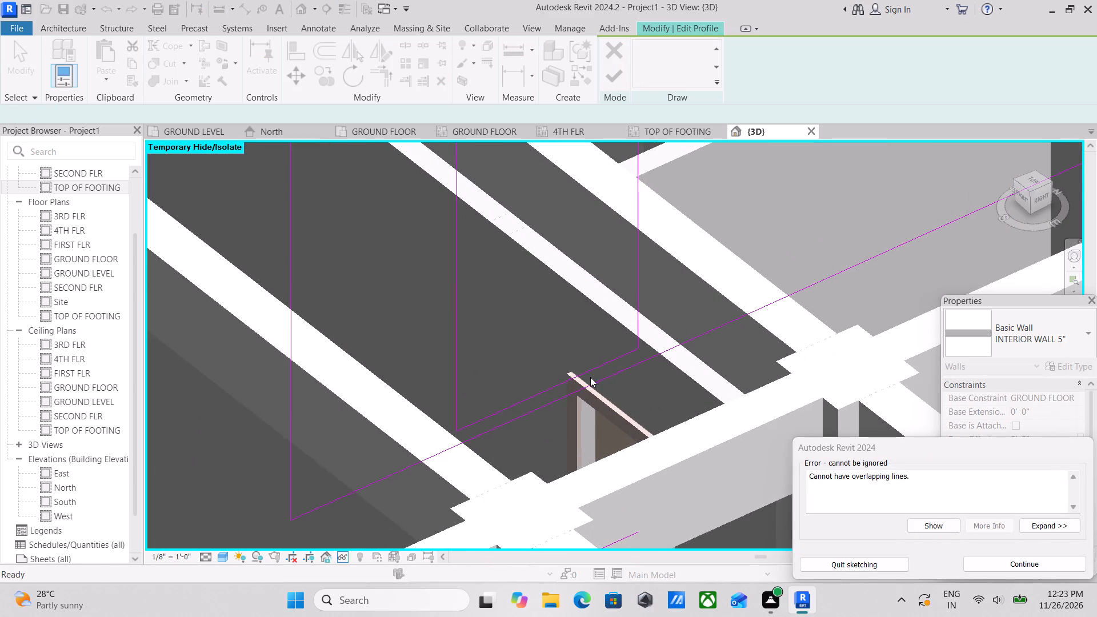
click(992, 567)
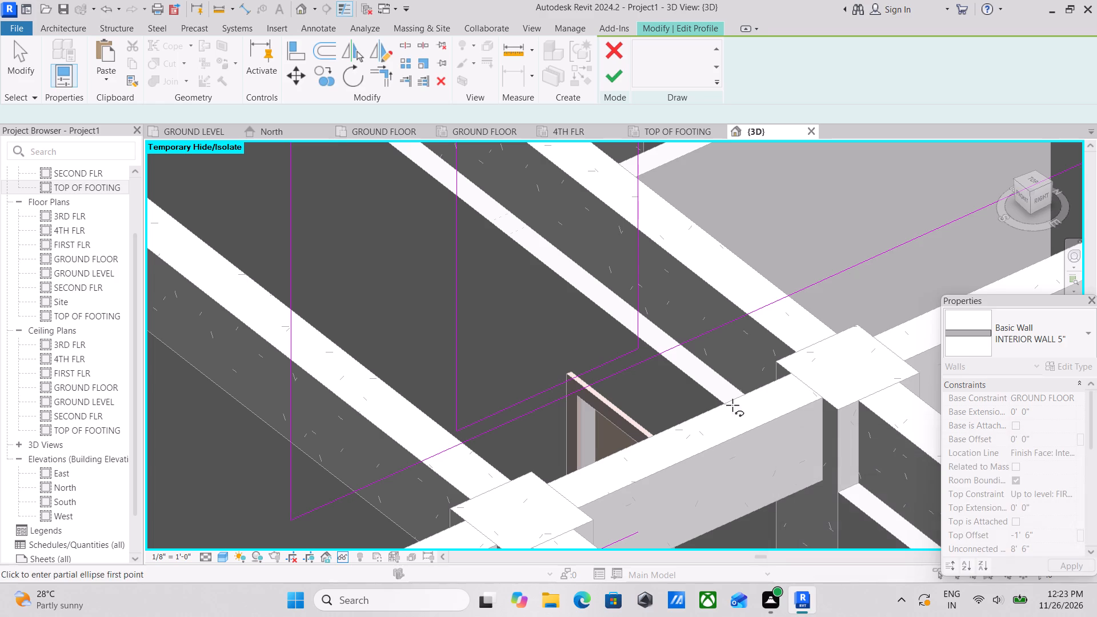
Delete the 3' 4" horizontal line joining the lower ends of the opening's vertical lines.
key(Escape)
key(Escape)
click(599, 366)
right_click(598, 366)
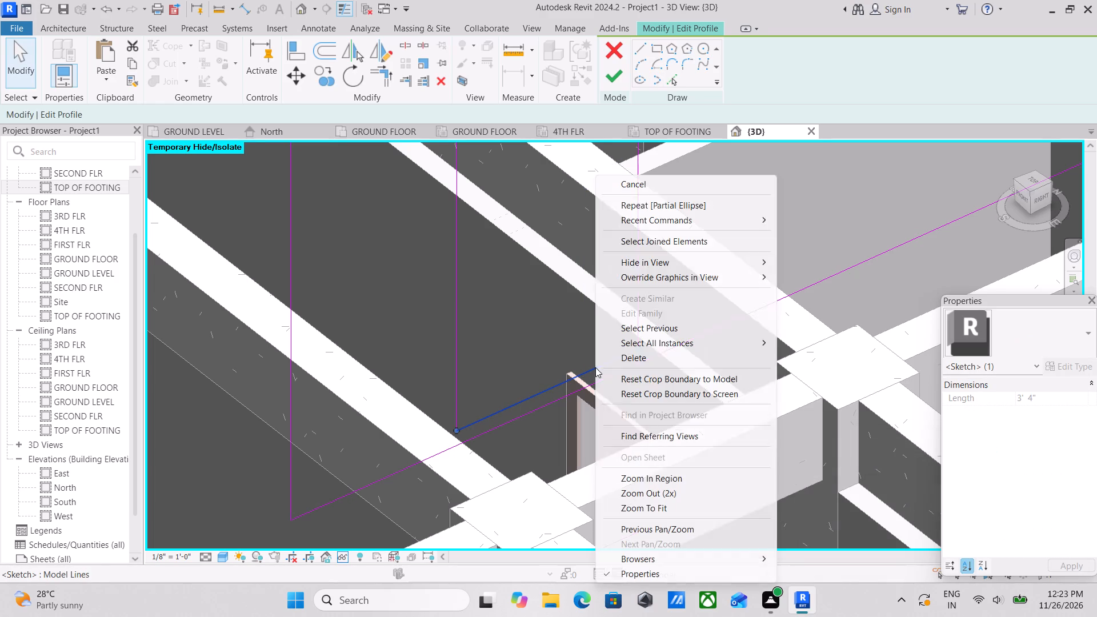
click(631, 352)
Draw a horizontal line closing the opening's bottom between the lower ends of the two vertical sketch lines.
scroll(559, 368, down, 2)
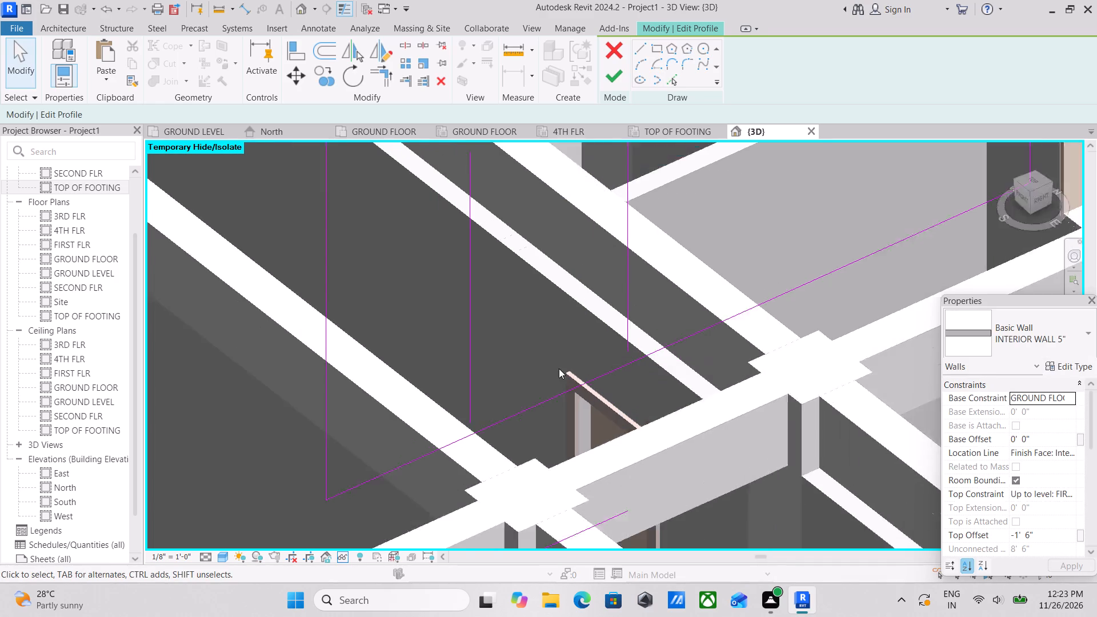
scroll(559, 368, down, 1)
middle_drag(558, 371, 560, 482)
middle_drag(574, 315, 575, 254)
scroll(570, 460, up, 2)
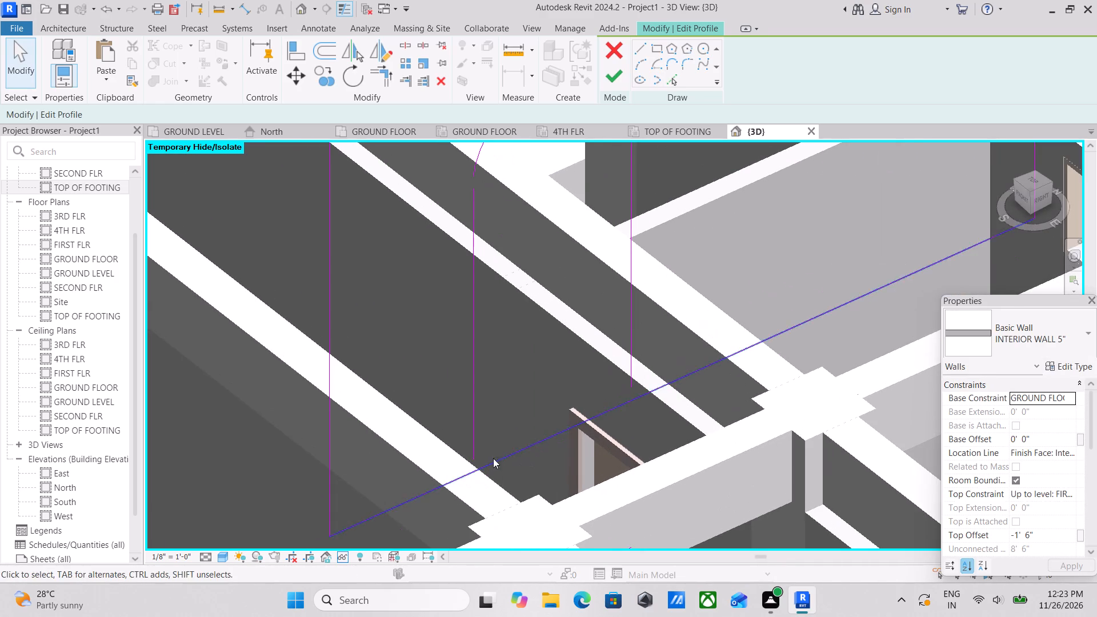
click(640, 55)
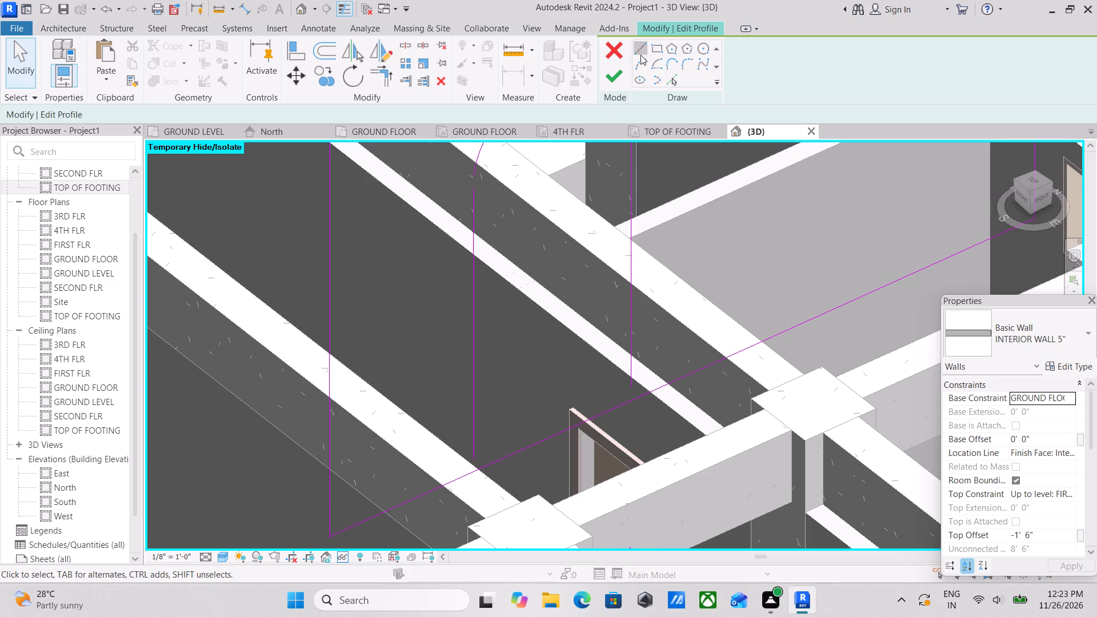
click(634, 384)
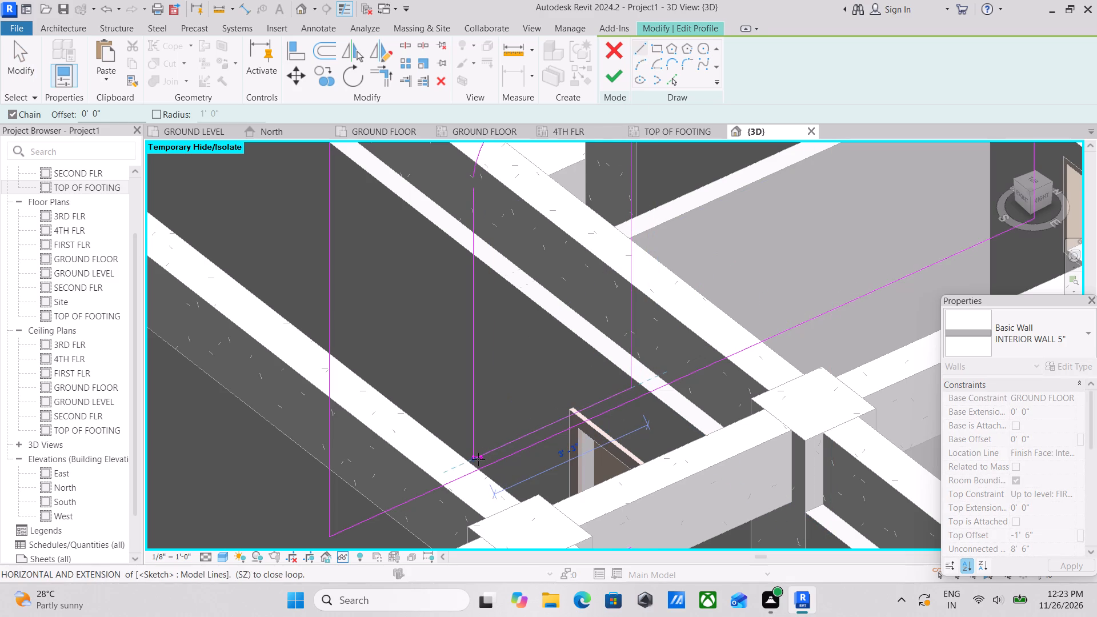
click(474, 460)
key(Escape)
scroll(492, 307, down, 1)
middle_drag(492, 307, 498, 348)
key(Escape)
key(Escape)
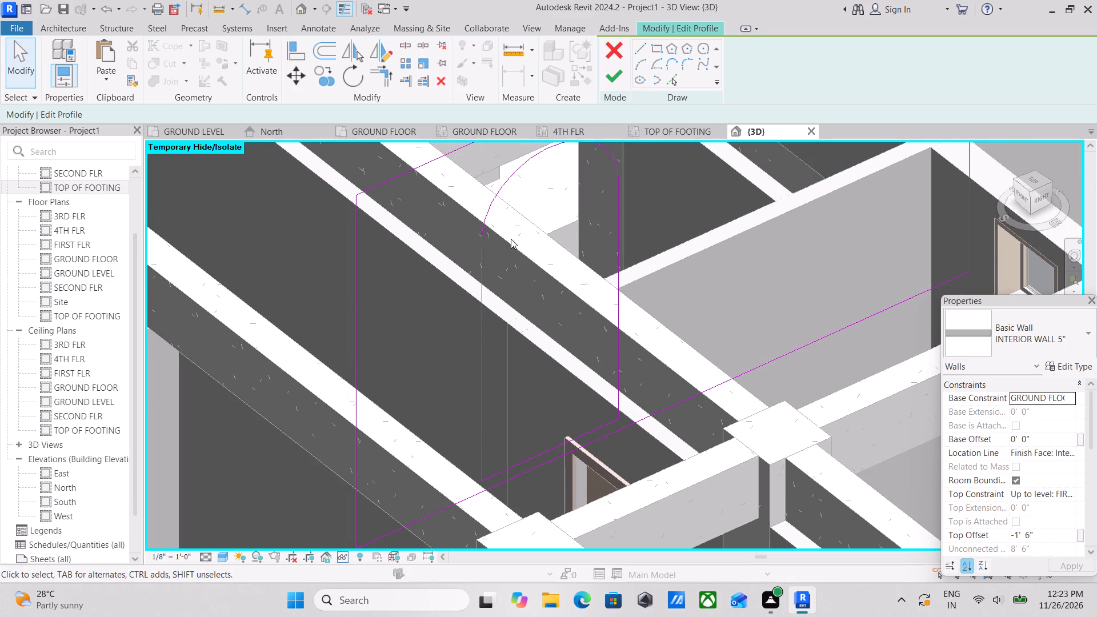
Join the arch's end to the vertical line nearer the wall's edge using Trim/Extend to Corner.
scroll(486, 236, up, 11)
middle_drag(491, 252, 485, 277)
scroll(620, 274, down, 3)
middle_drag(591, 294, 465, 369)
middle_drag(668, 244, 662, 271)
scroll(527, 369, up, 1)
middle_drag(581, 333, 710, 270)
key(Escape)
middle_drag(545, 360, 600, 309)
text(tr)
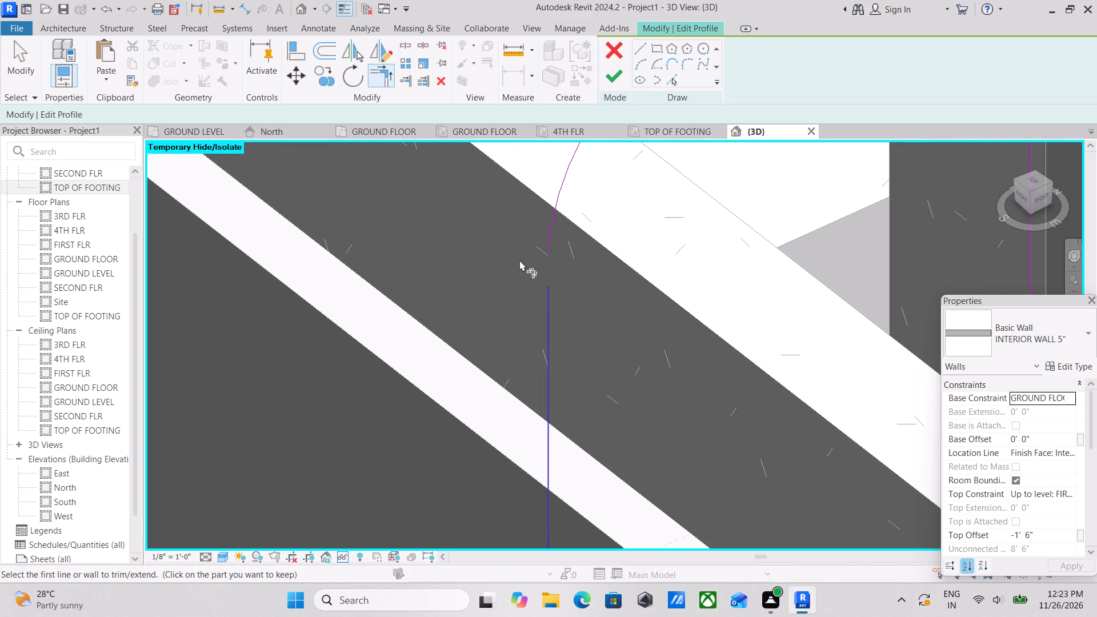
click(544, 236)
click(546, 305)
key(Escape)
scroll(548, 304, down, 6)
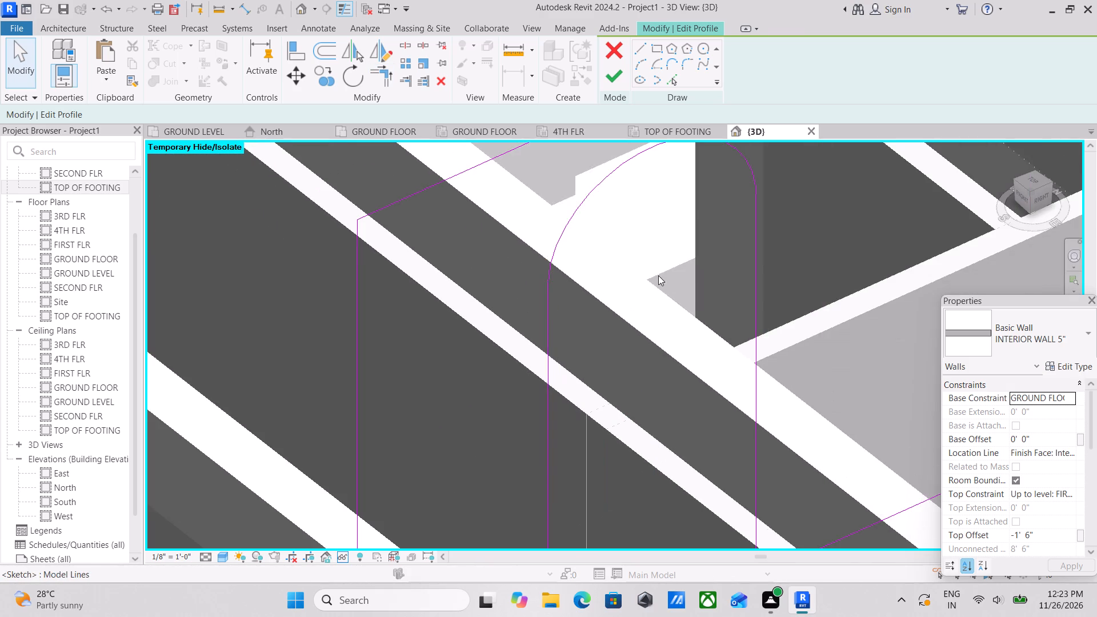
key(Escape)
scroll(659, 275, down, 3)
middle_drag(659, 275, 627, 235)
Try to finish the wall's profile edit, locate the overlapping sketch lines, and return to the sketch.
click(619, 78)
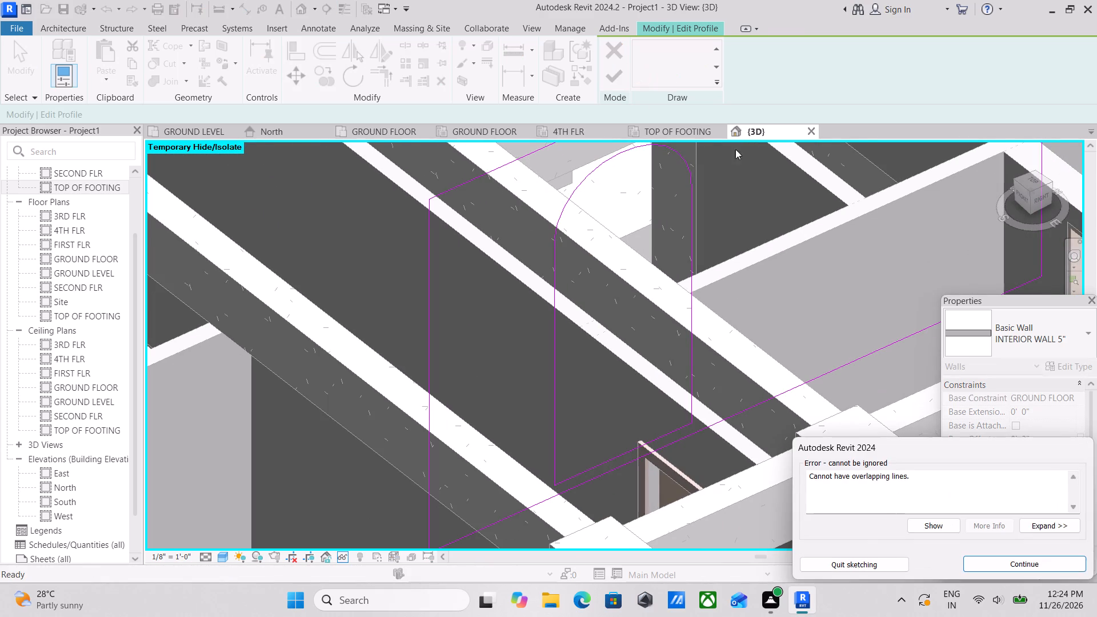
scroll(731, 308, down, 2)
middle_drag(730, 307, 707, 299)
middle_drag(709, 275, 709, 266)
scroll(700, 272, down, 1)
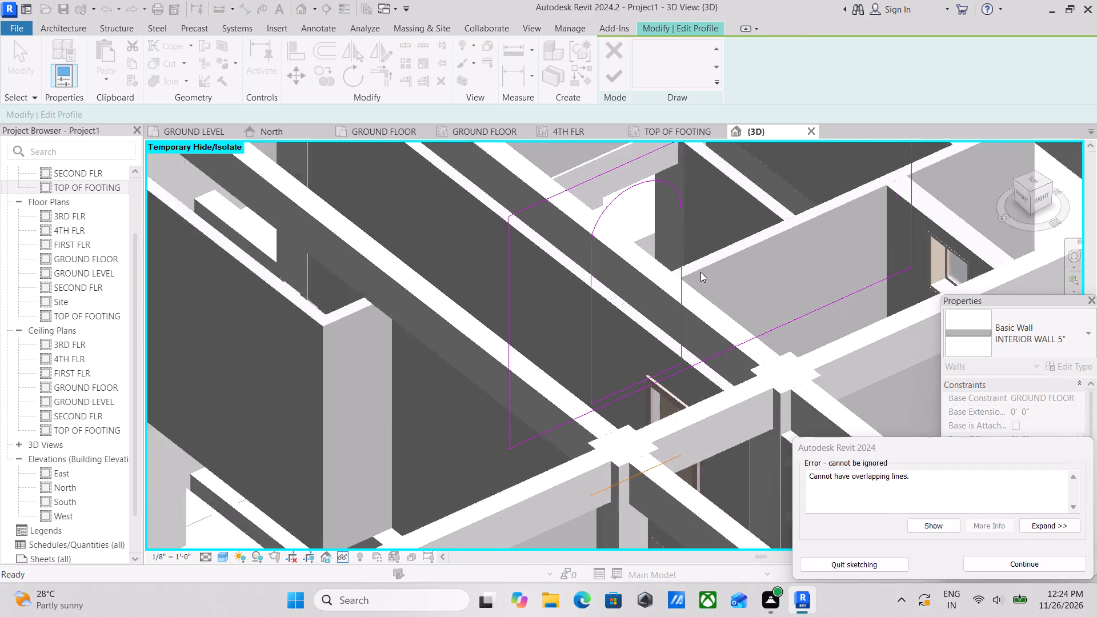
scroll(700, 272, down, 4)
scroll(700, 272, up, 1)
scroll(700, 272, down, 1)
shift+middle_drag(700, 272, 584, 251)
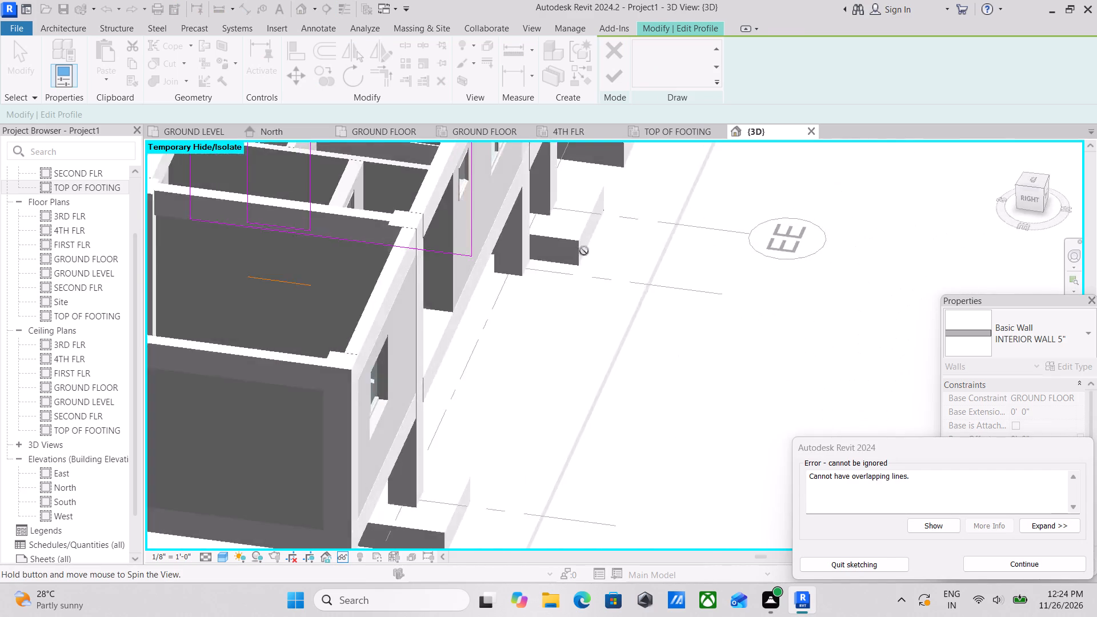
shift+middle_drag(584, 251, 614, 286)
shift+middle_drag(546, 305, 585, 368)
scroll(518, 378, up, 11)
key(Escape)
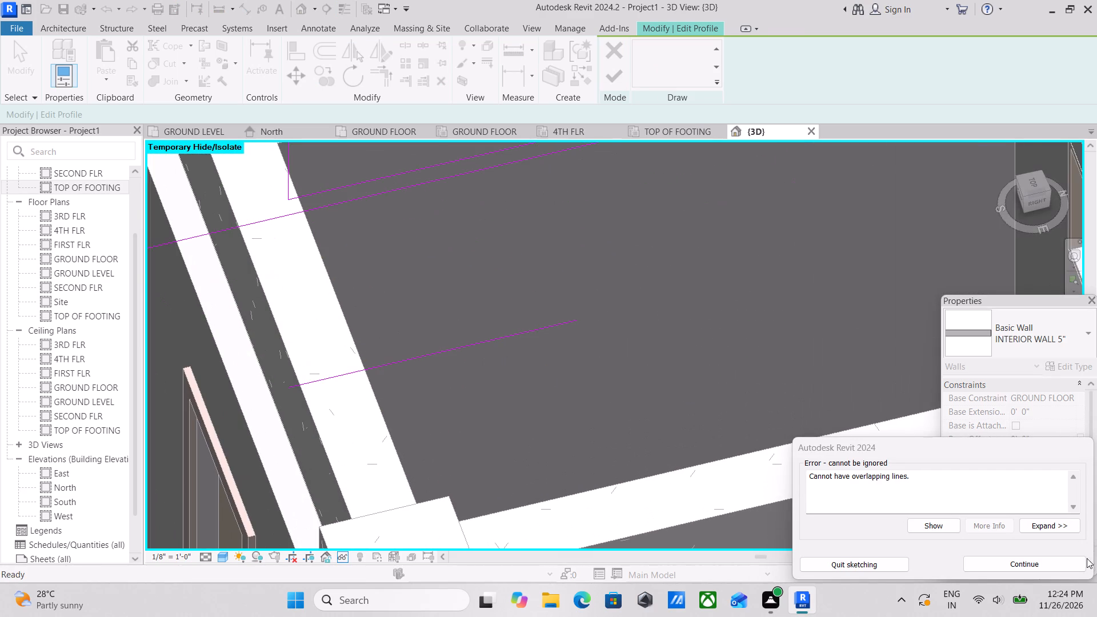
click(1035, 563)
Delete the two overlapping stray 3' 4" horizontal sketch lines lying below the arched opening.
click(439, 348)
right_click(439, 348)
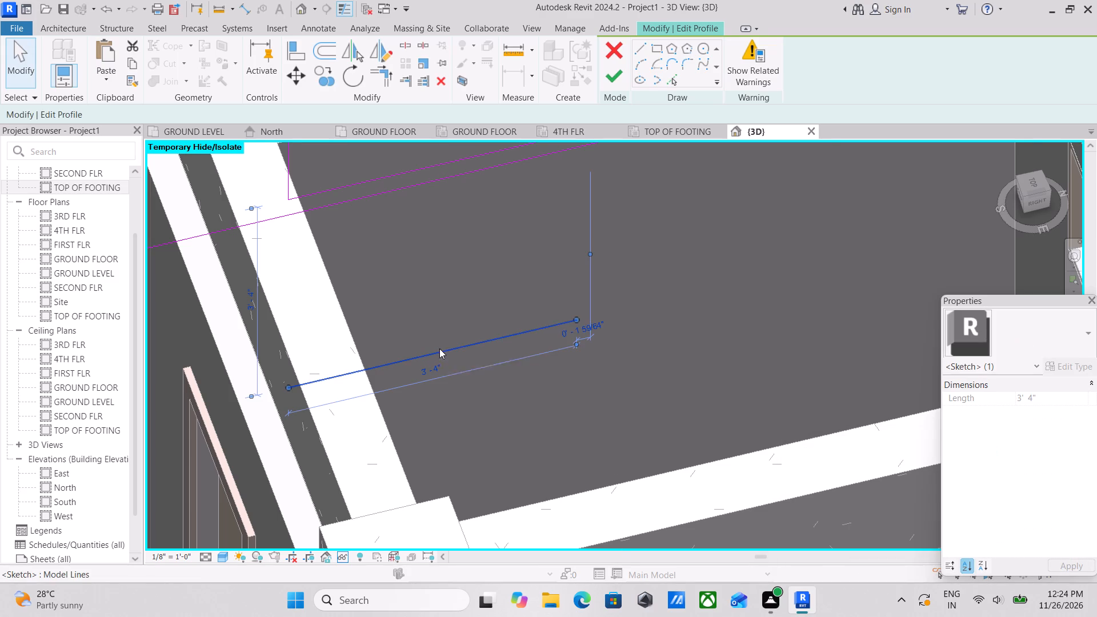
click(489, 356)
click(485, 346)
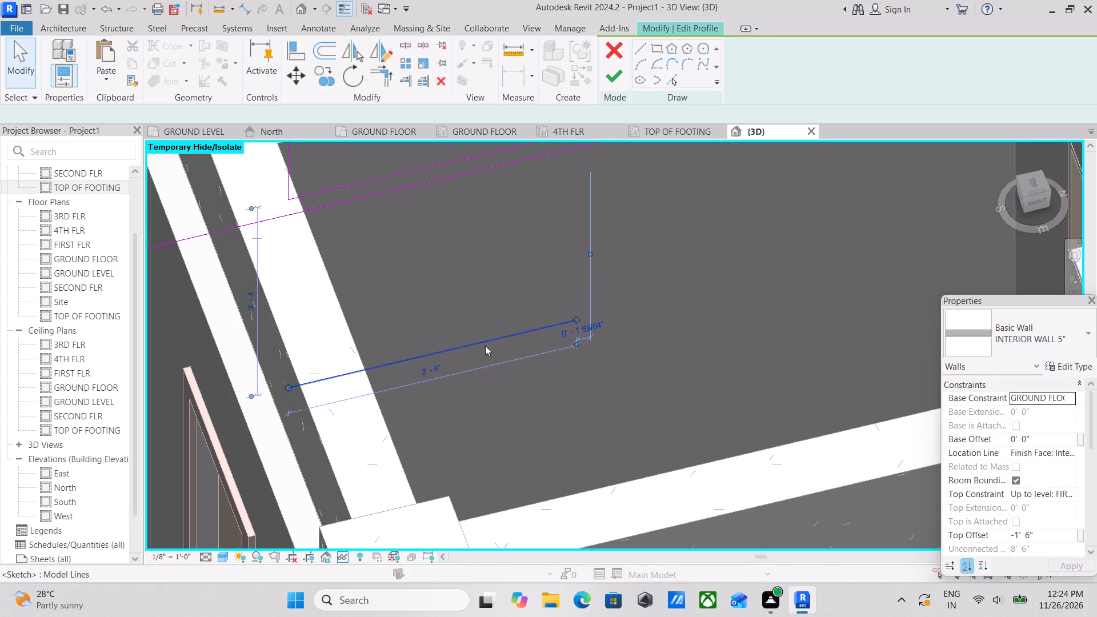
right_click(485, 346)
click(511, 360)
Finish the interior wall's profile edit and delete the redundant rooms sharing the same enclosed region.
scroll(511, 360, down, 7)
middle_drag(511, 360, 526, 382)
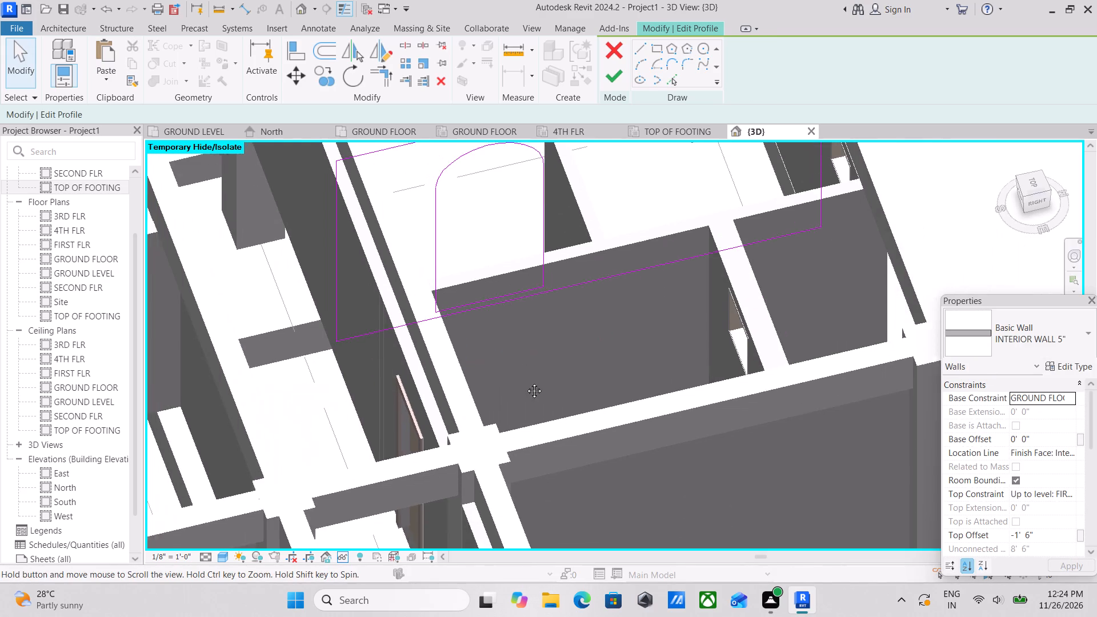
middle_drag(526, 382, 532, 394)
click(614, 75)
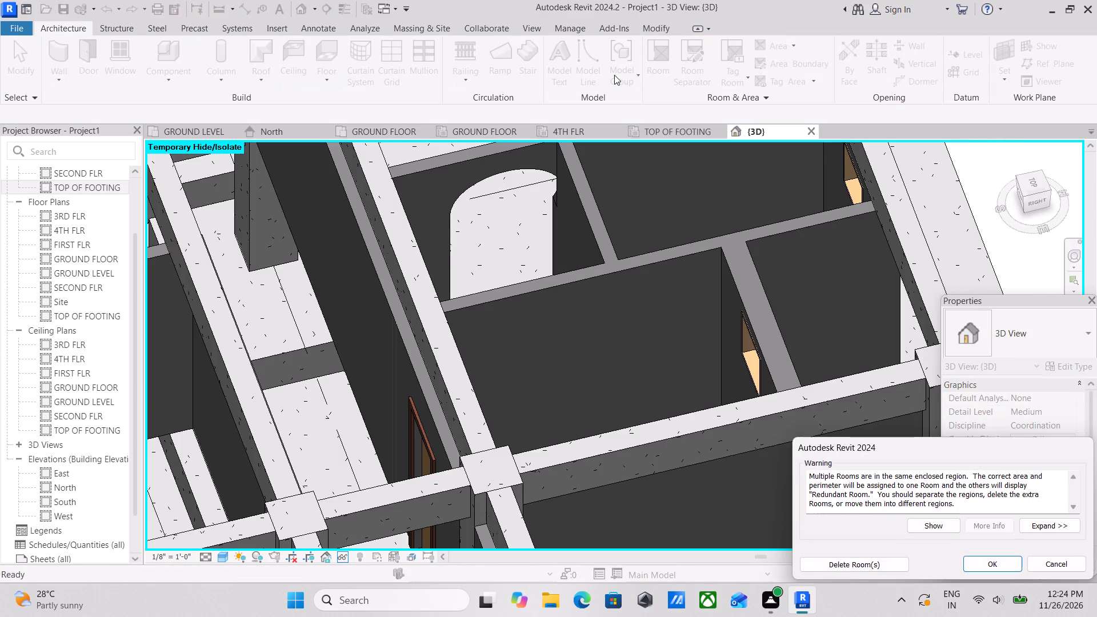
click(860, 566)
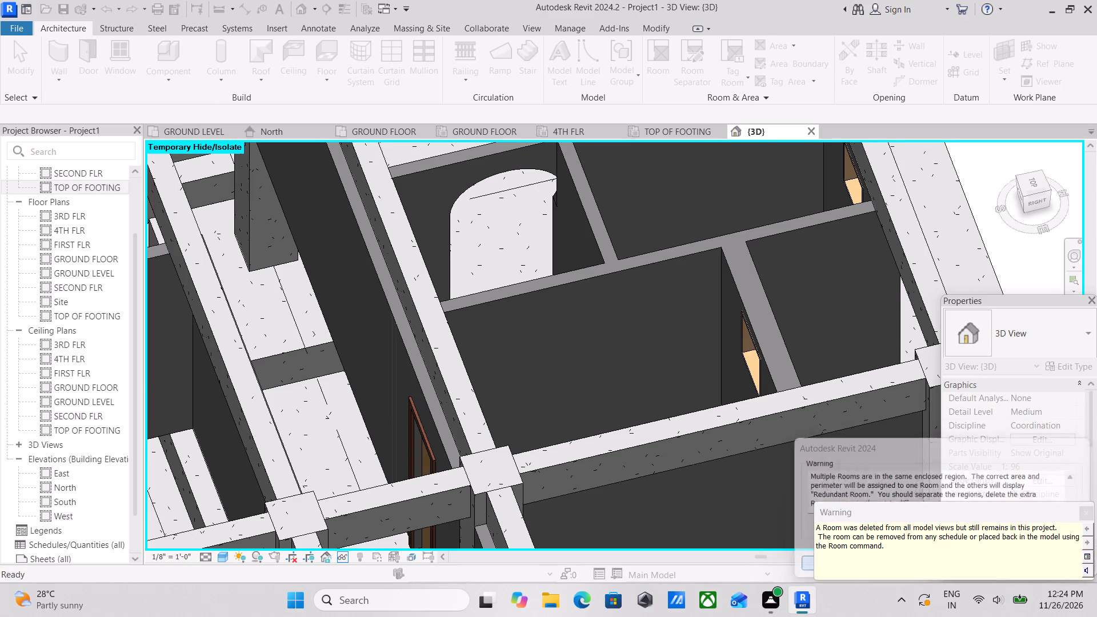
scroll(538, 231, down, 5)
key(Escape)
Reopen the wall's profile, nudge the opening's vertical line at the cross wall inward to about 3' 11 1/4" long, and finish the edit.
middle_drag(550, 256, 648, 283)
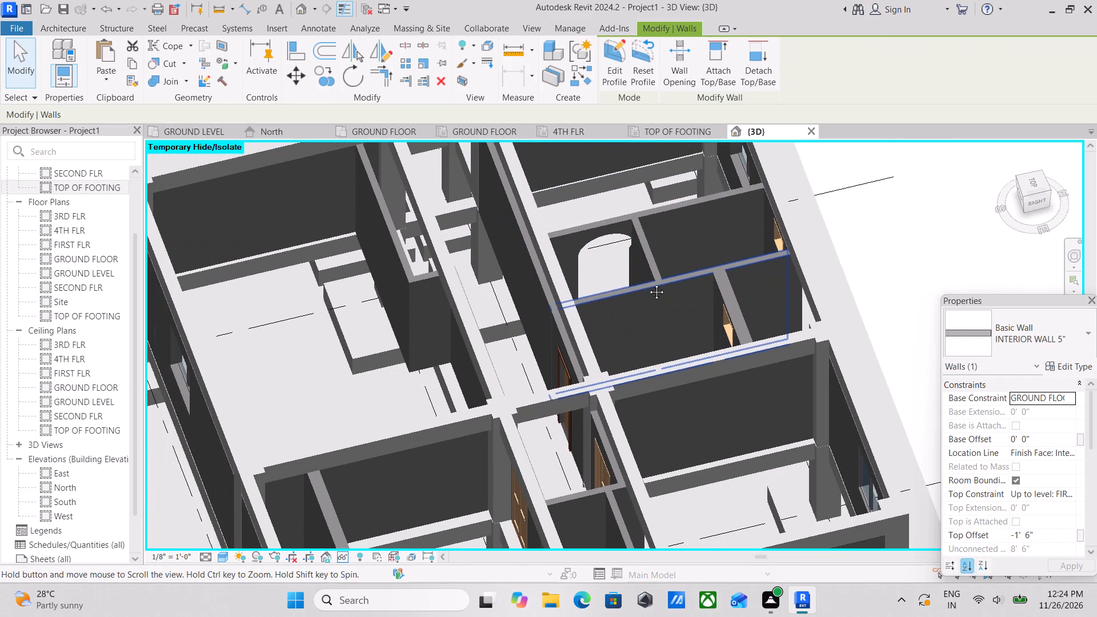
middle_drag(648, 283, 648, 283)
click(620, 235)
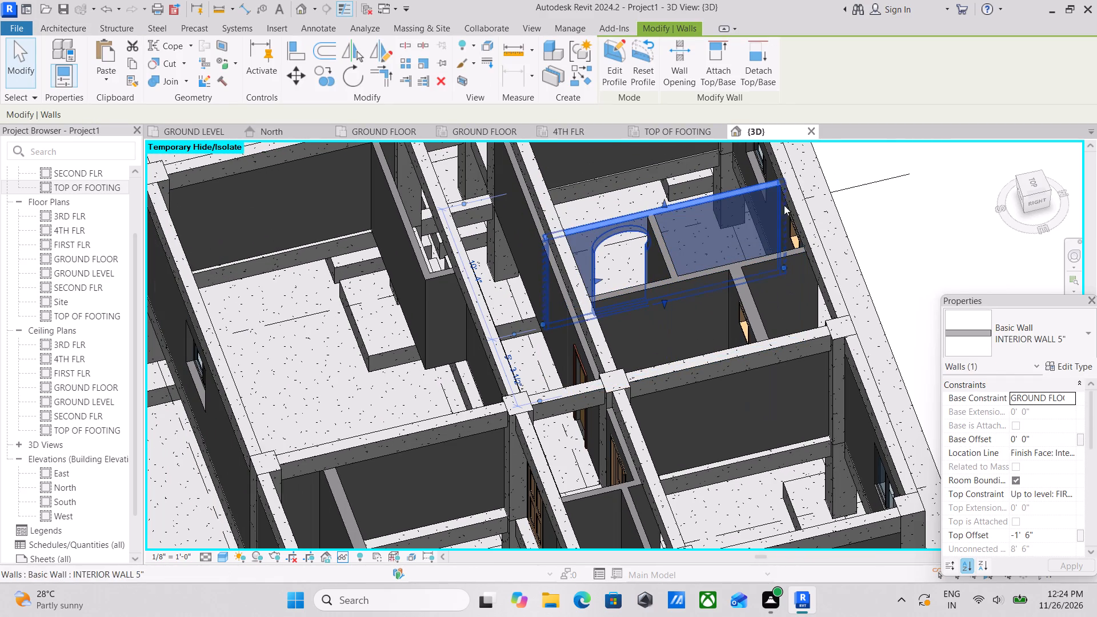
click(619, 66)
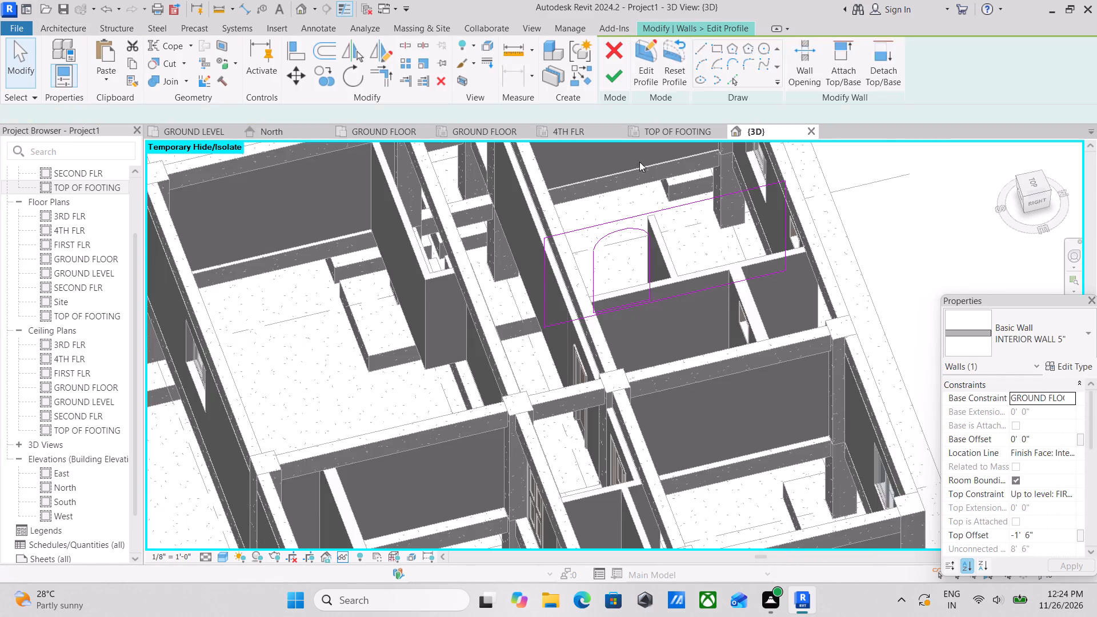
scroll(646, 287, up, 2)
click(650, 249)
scroll(648, 249, up, 3)
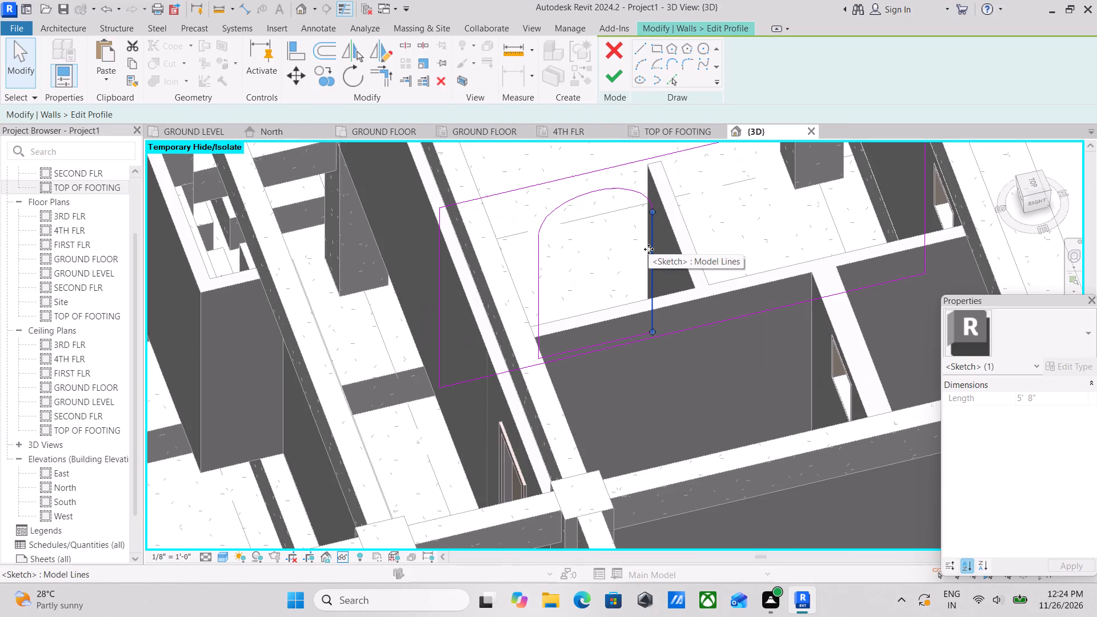
key(Left)
key(Left)
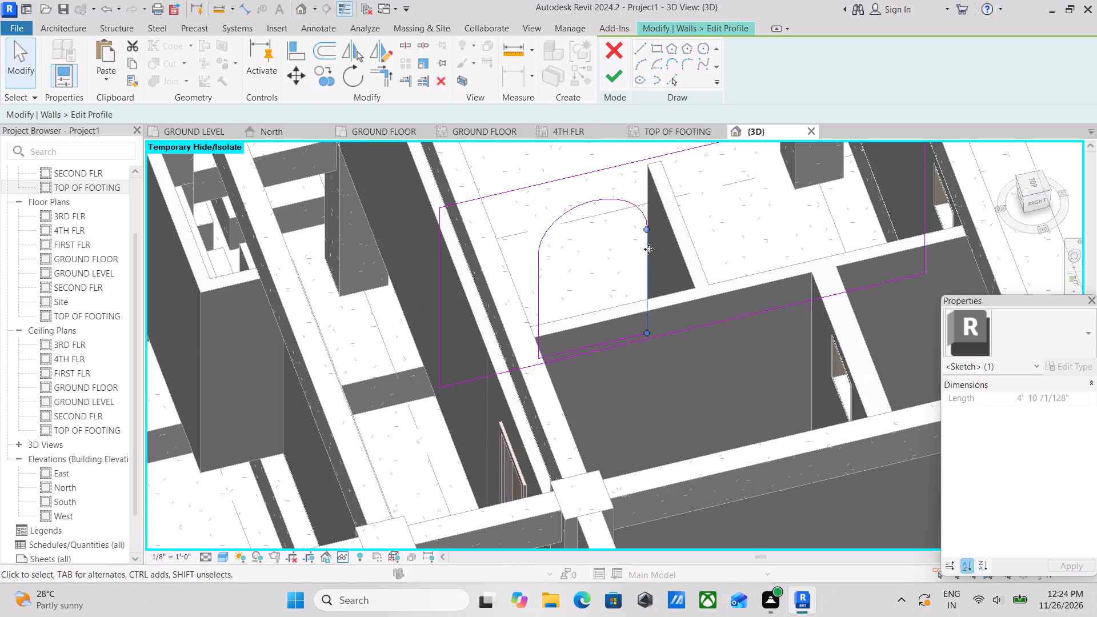
key(Left)
key(Left)
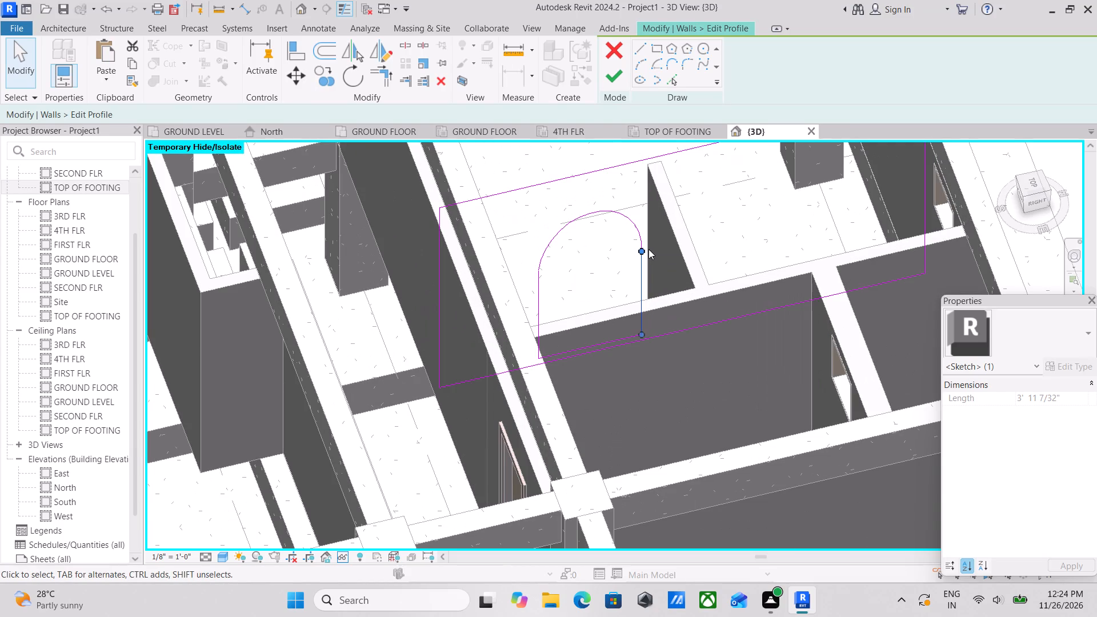
key(Up)
key(Up)
key(Right)
key(Right)
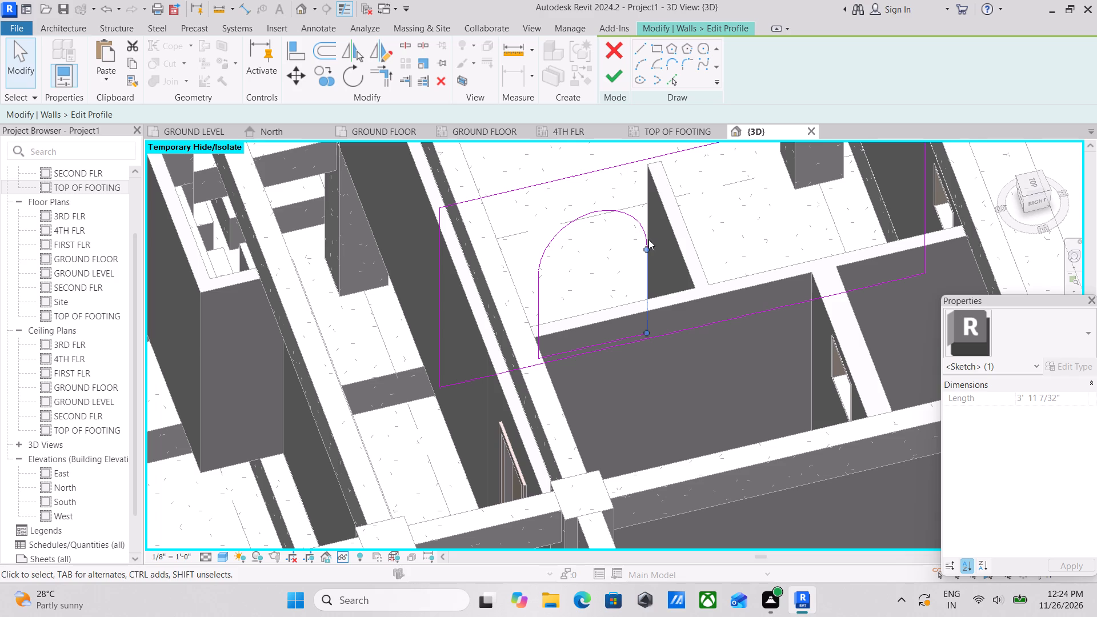
click(618, 73)
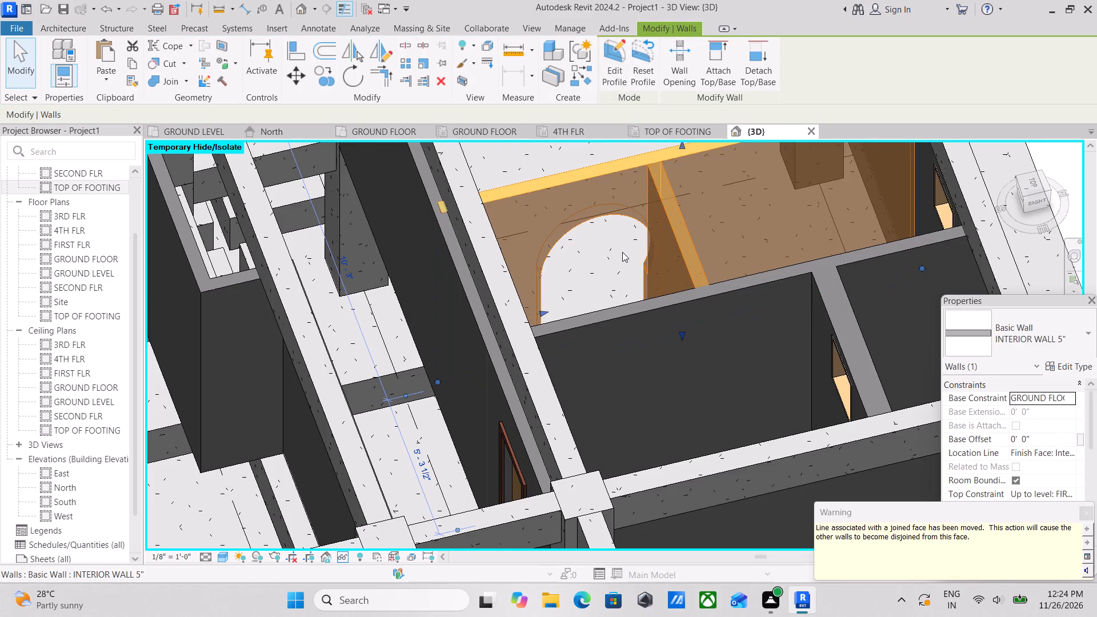
Reopen the wall's profile and nudge the vertical line at the cross wall four increments further inward, to about 1' 7 5/8" long.
scroll(623, 245, down, 1)
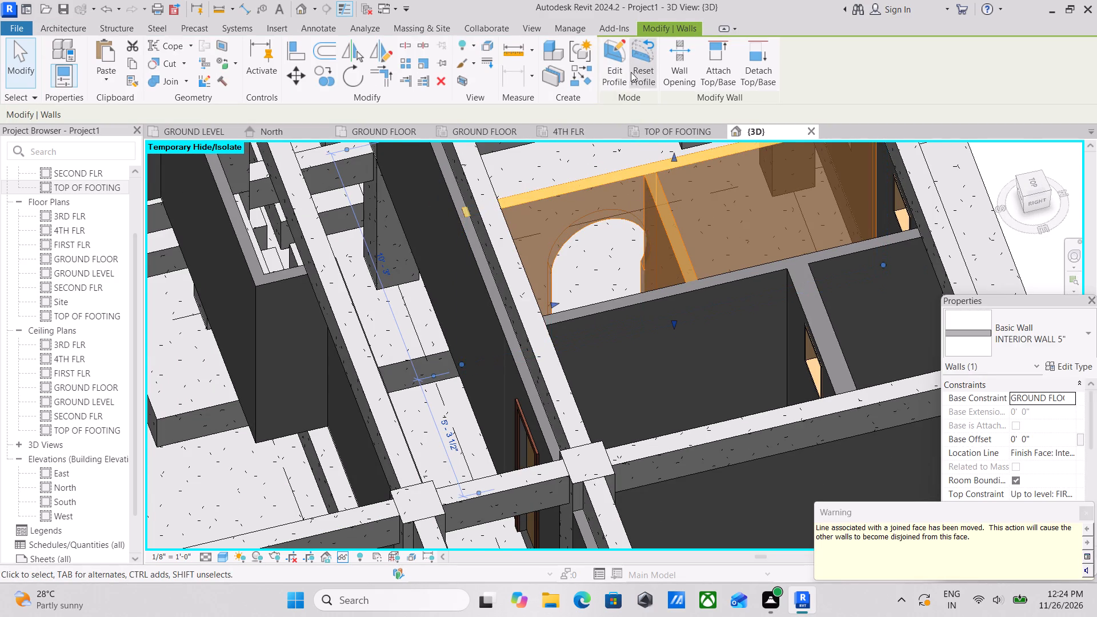
click(622, 65)
scroll(642, 254, down, 3)
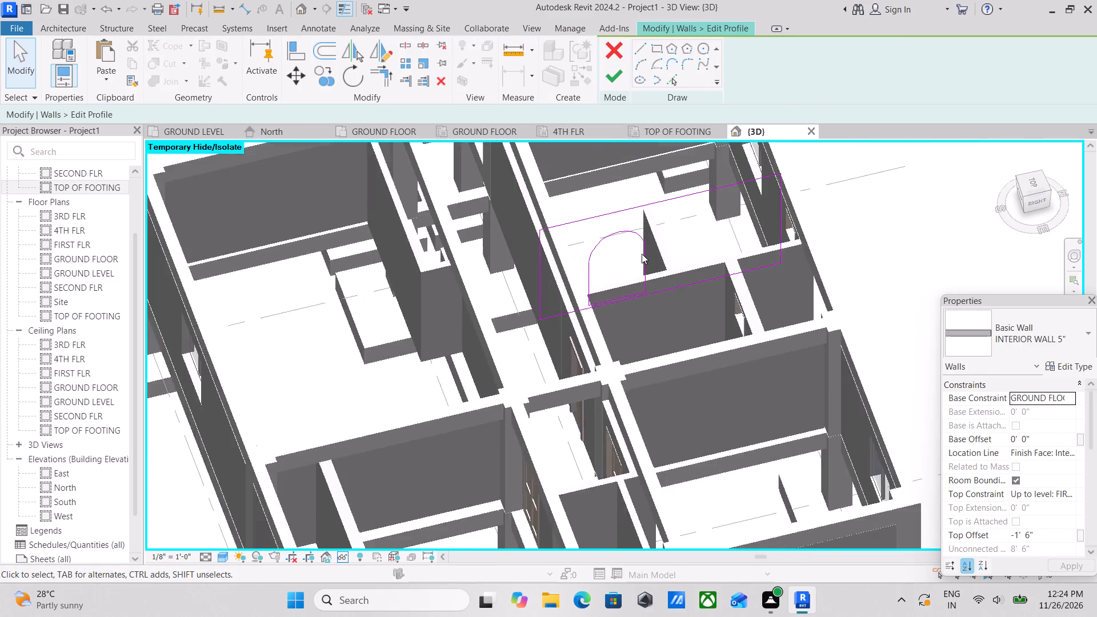
scroll(642, 254, down, 7)
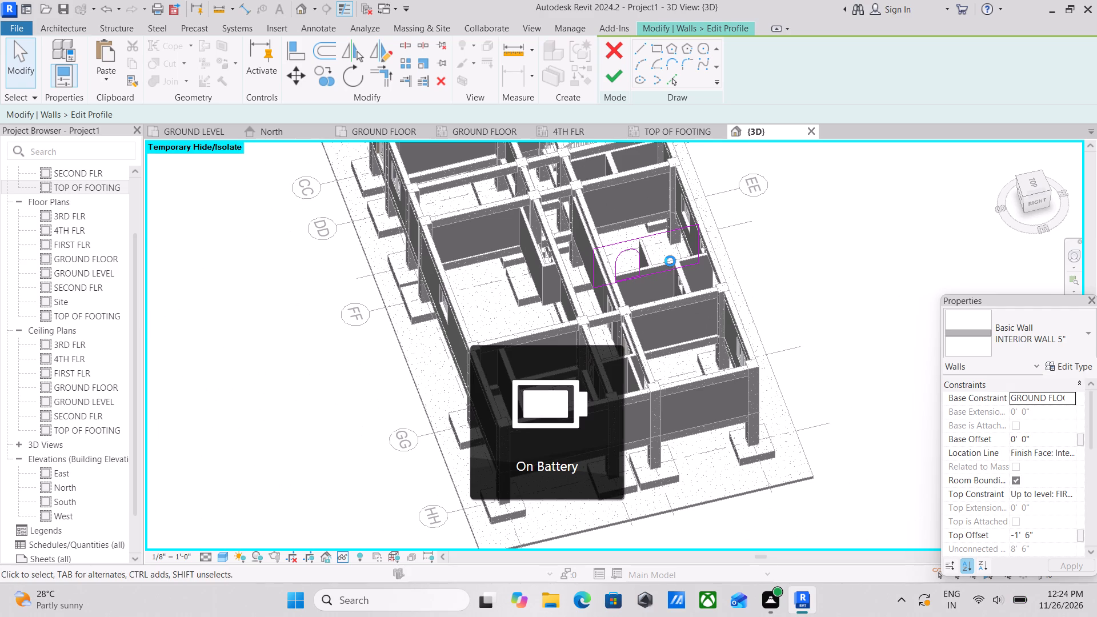
scroll(669, 261, up, 1)
scroll(426, 389, up, 3)
scroll(490, 359, up, 2)
middle_drag(730, 266, 568, 380)
scroll(568, 380, up, 1)
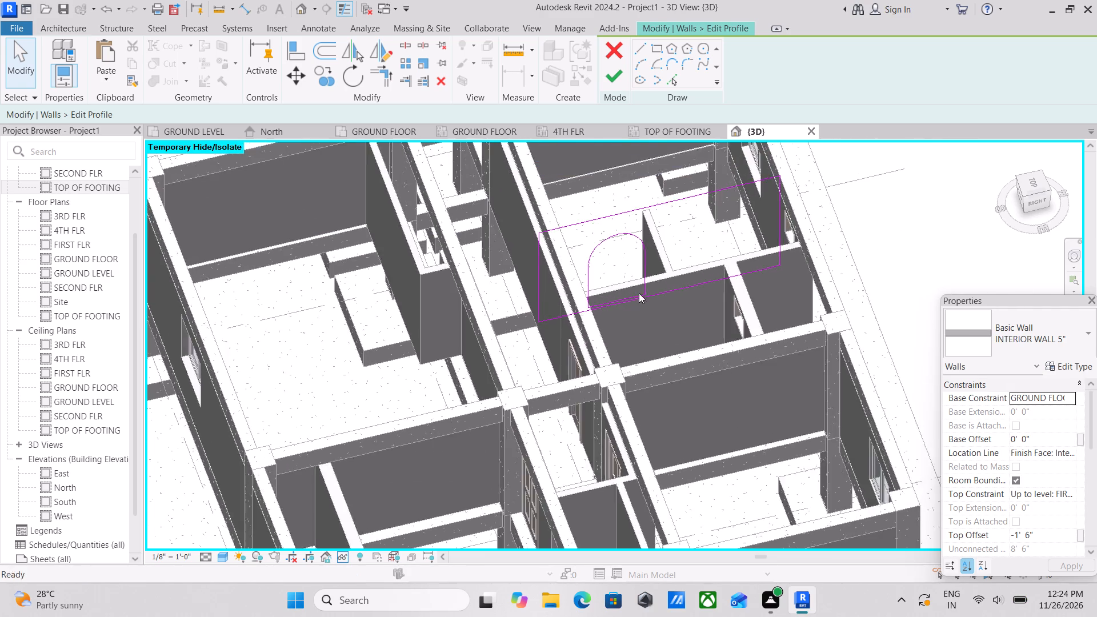
scroll(659, 261, up, 1)
scroll(659, 260, down, 7)
shift+middle_drag(618, 384, 744, 300)
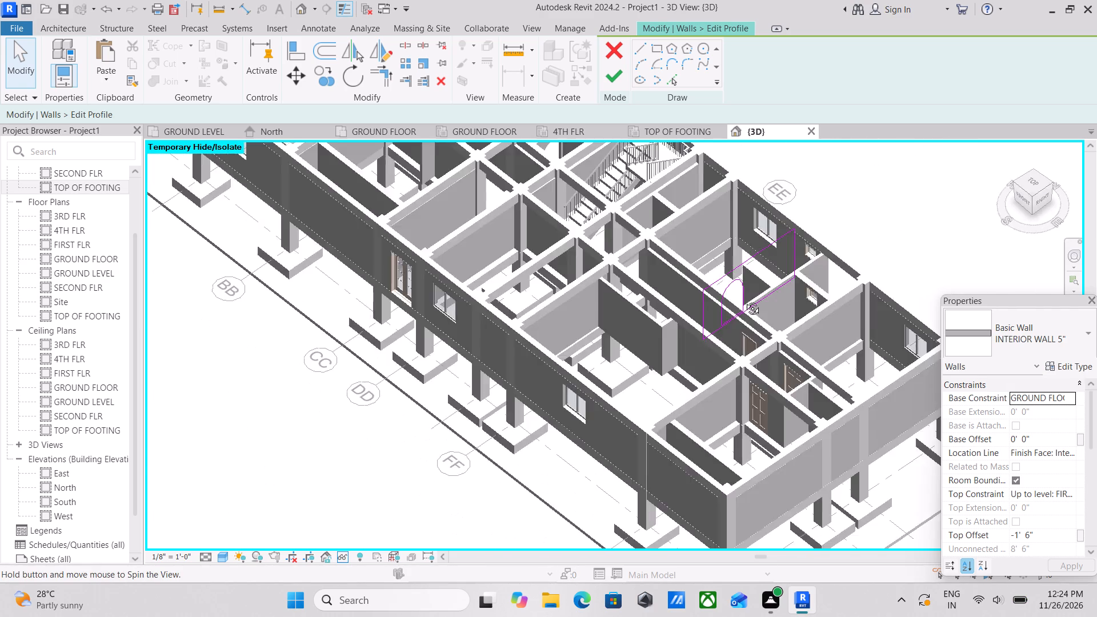
shift+middle_drag(744, 300, 746, 297)
middle_drag(643, 324, 364, 372)
shift+middle_drag(562, 368, 610, 360)
middle_drag(456, 359, 469, 423)
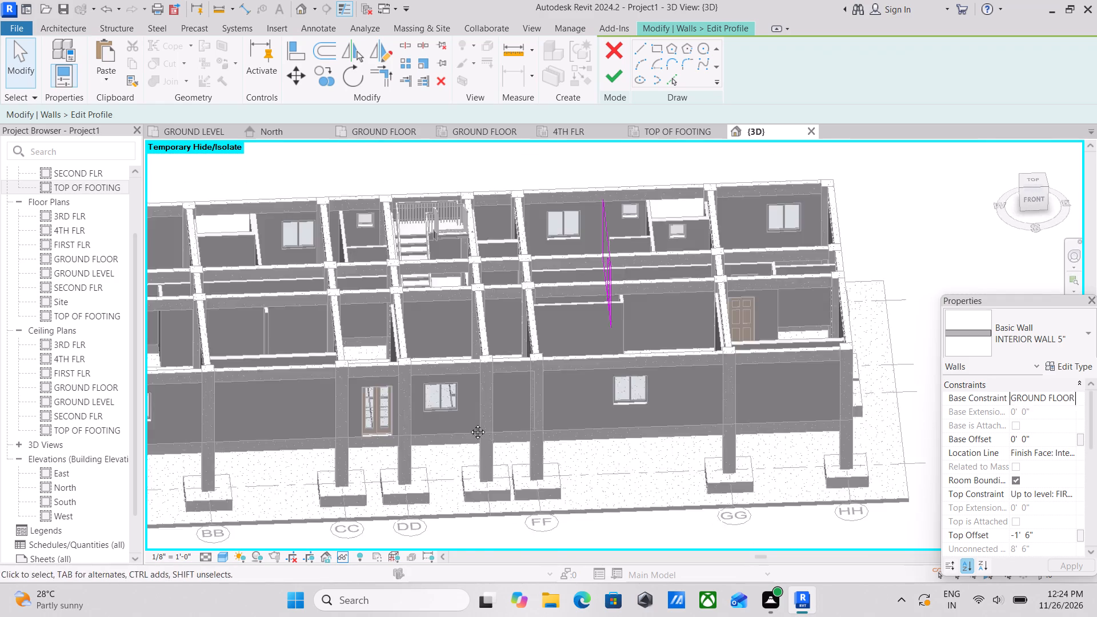
middle_drag(469, 423, 518, 580)
shift+middle_drag(565, 499, 690, 489)
middle_drag(639, 472, 579, 532)
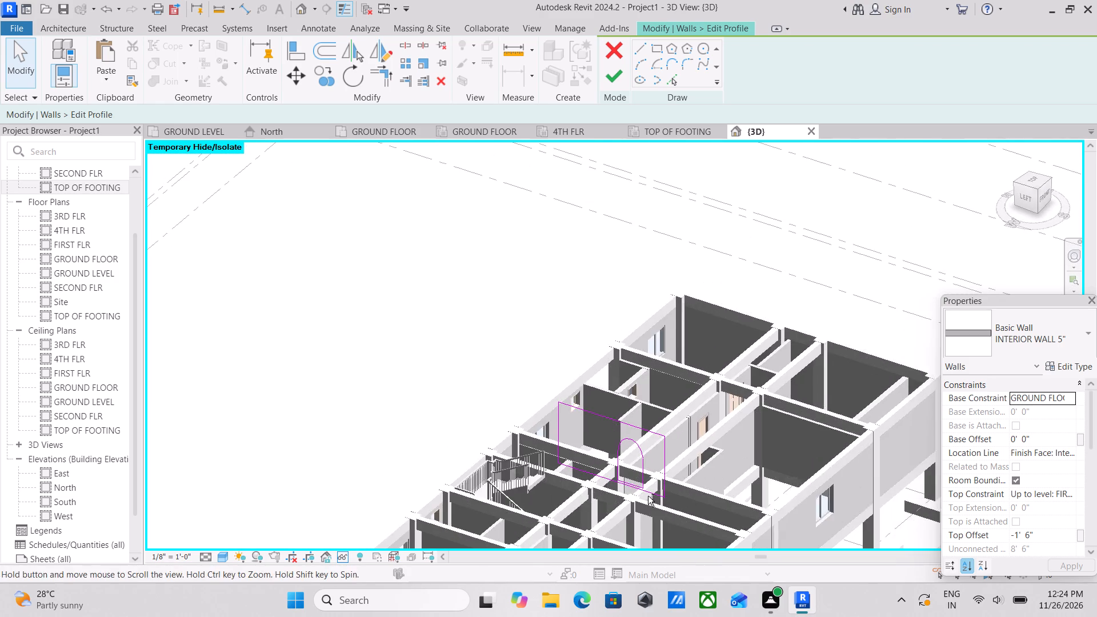
shift+middle_drag(664, 474, 747, 466)
scroll(503, 400, up, 10)
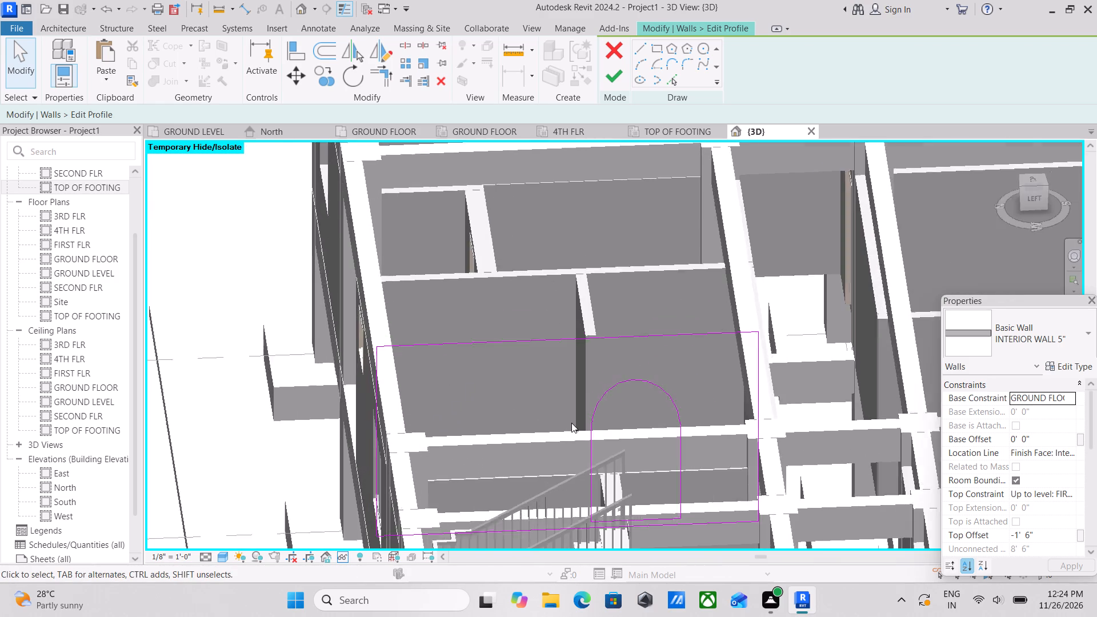
scroll(599, 426, up, 2)
middle_drag(599, 462, 547, 374)
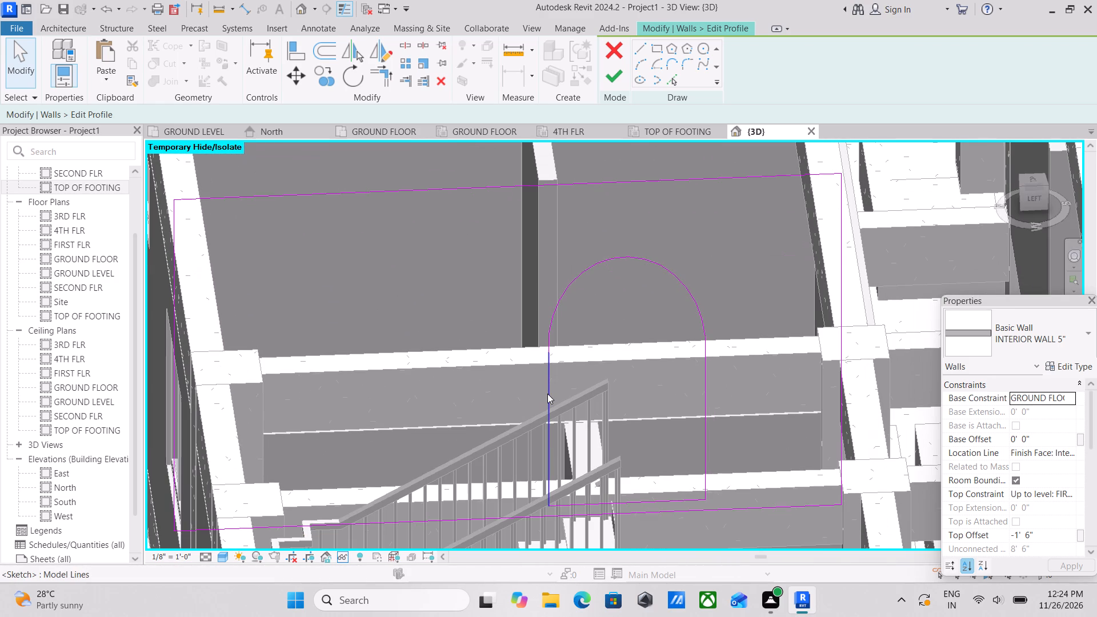
click(547, 394)
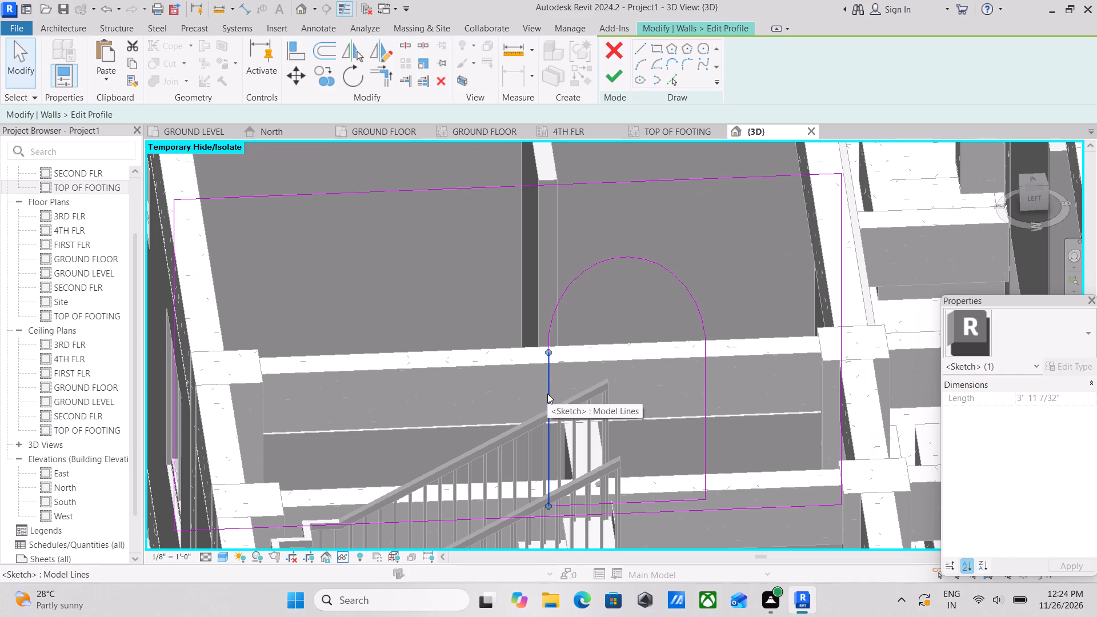
key(Right)
key(Right)
key(Right)
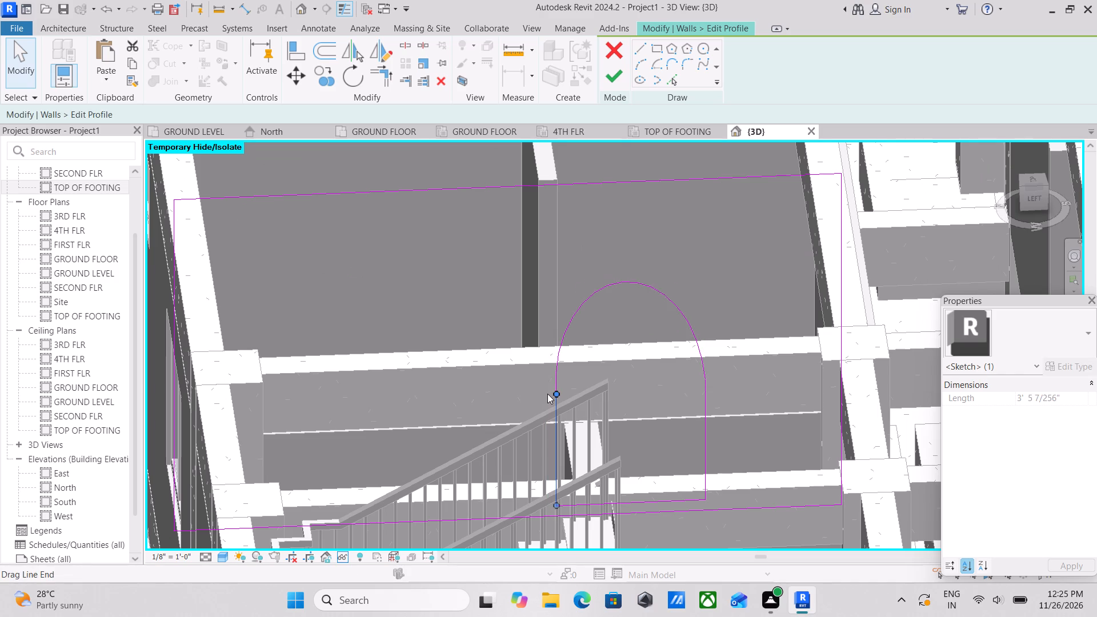
key(Right)
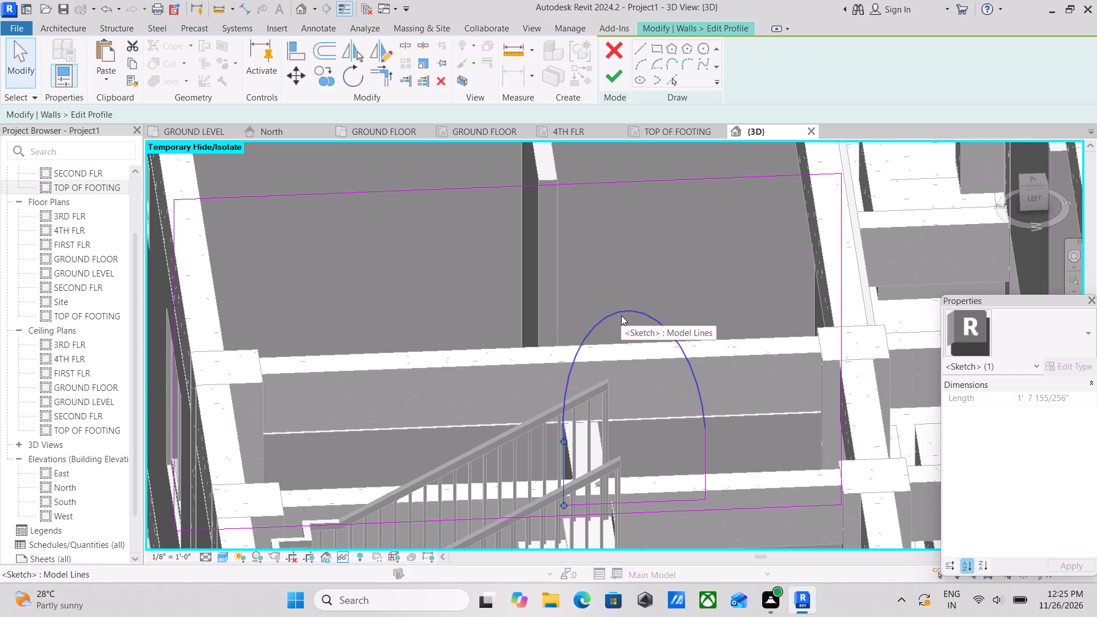
key(Down)
key(Up)
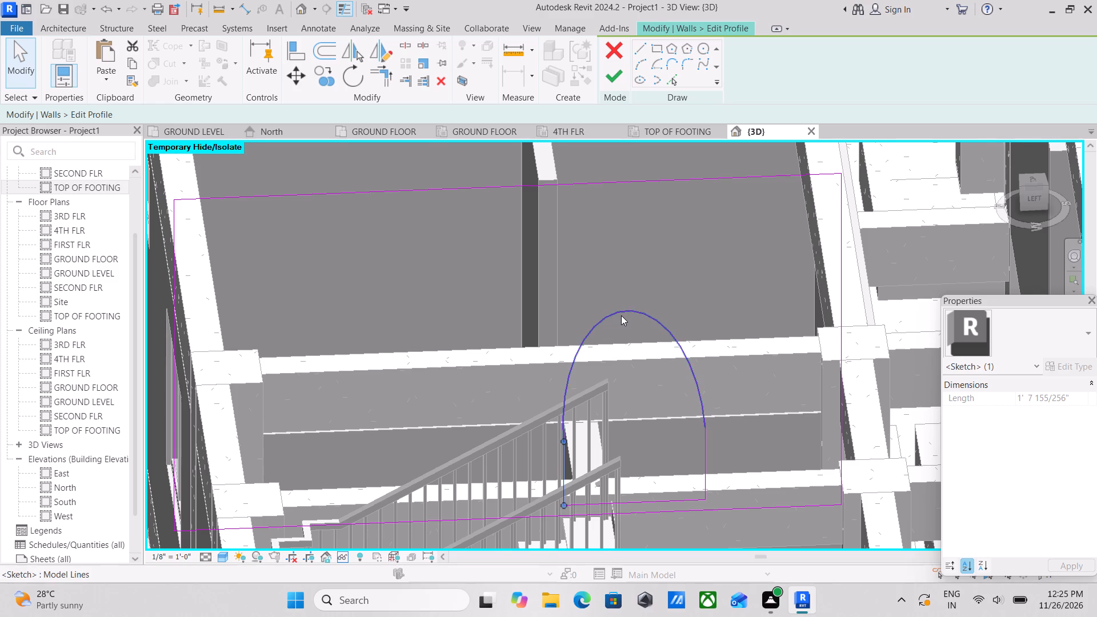
Delete the opening's arch and its vertical line farther from the cross wall from the profile sketch.
scroll(621, 315, down, 1)
click(621, 315)
right_click(621, 315)
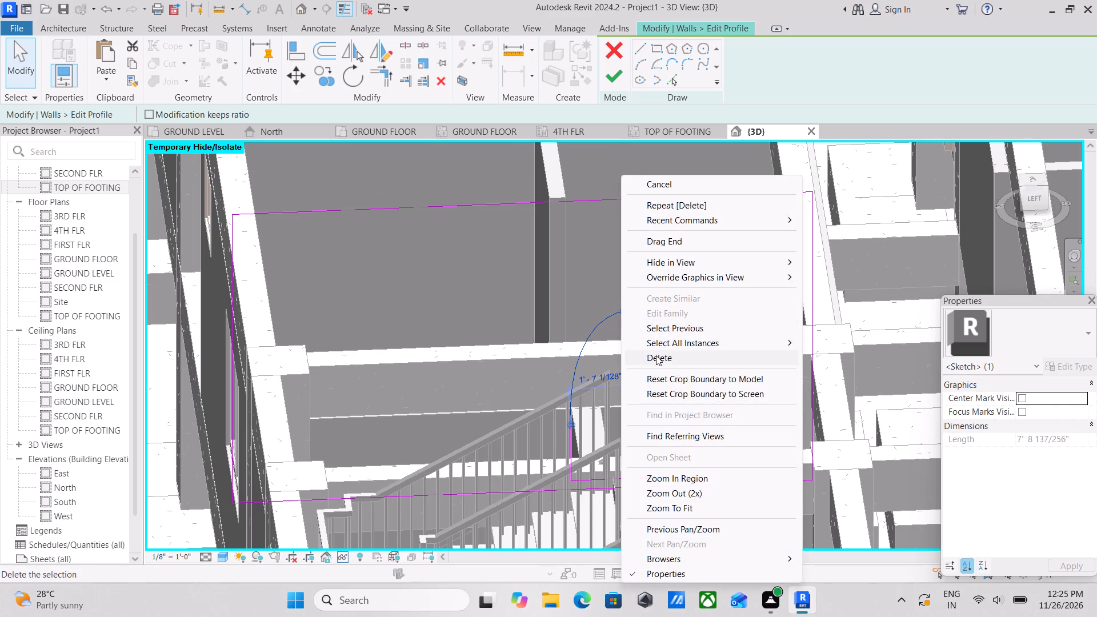
click(656, 355)
click(696, 415)
right_click(696, 415)
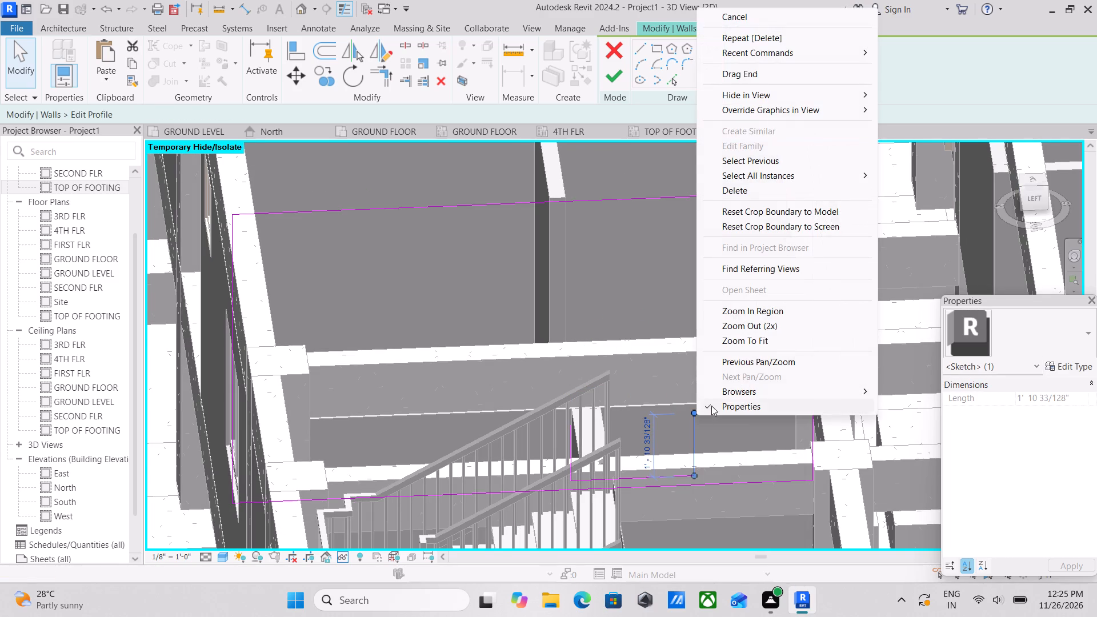
click(744, 185)
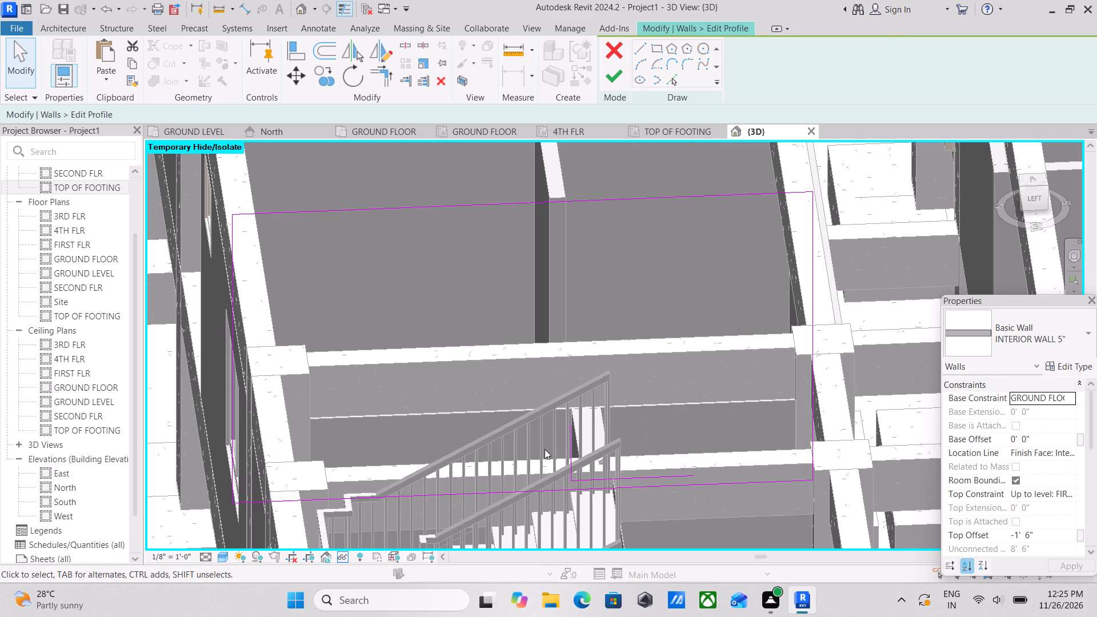
Delete the opening's remaining vertical line from the interior wall's profile sketch.
click(571, 445)
right_click(571, 445)
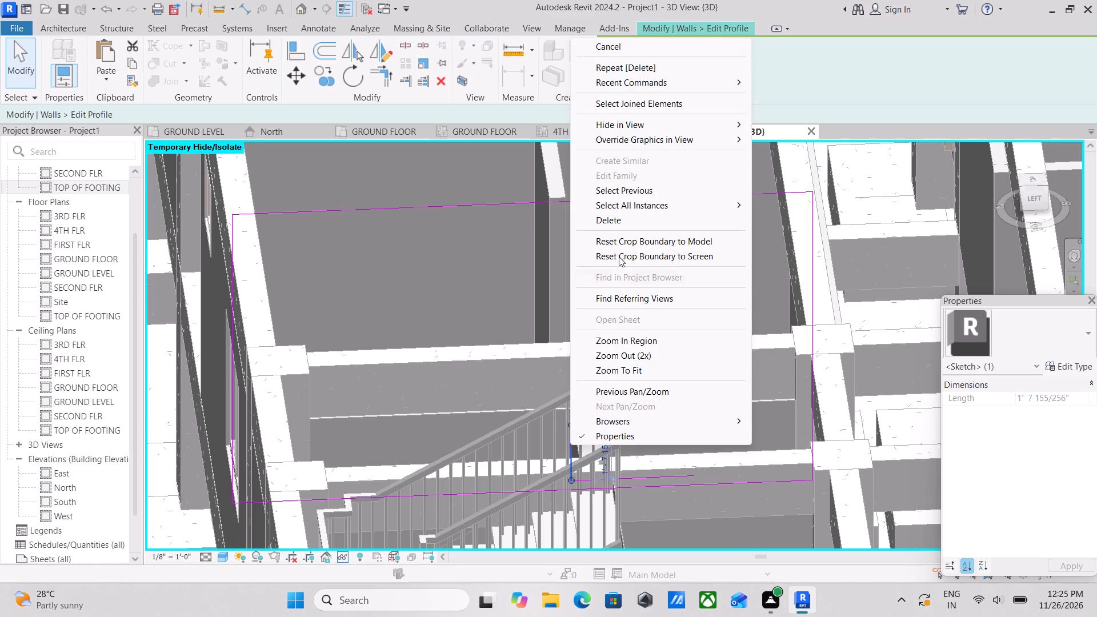
click(631, 214)
Draw a vertical line about 5' 9" tall inside the wall profile, rising from just above its bottom edge.
scroll(625, 354, down, 3)
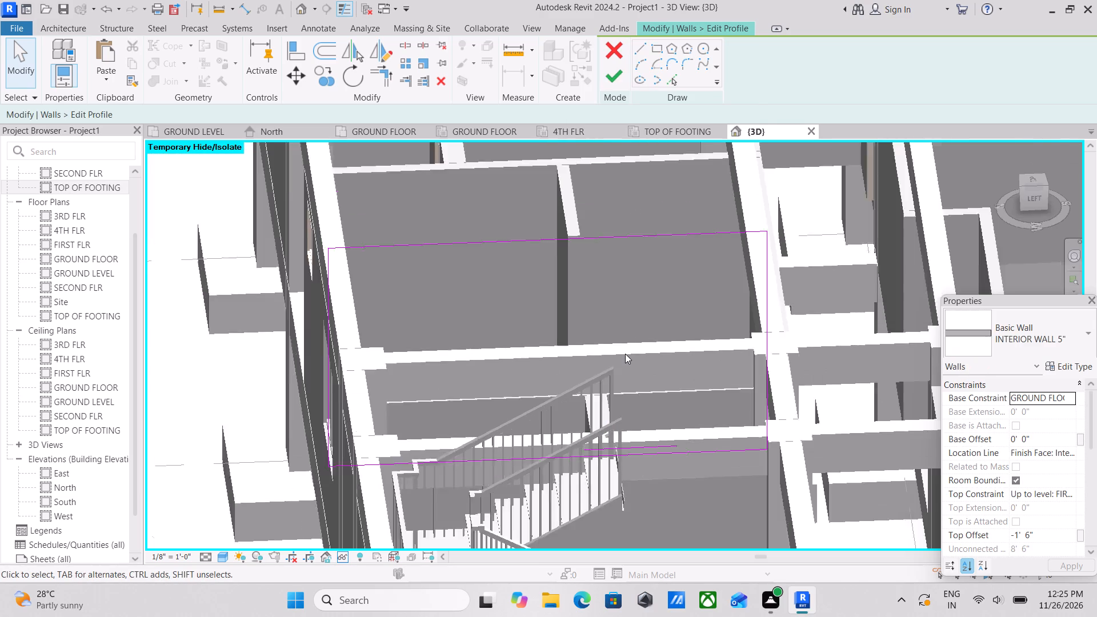
scroll(625, 354, down, 5)
shift+middle_drag(635, 358, 559, 343)
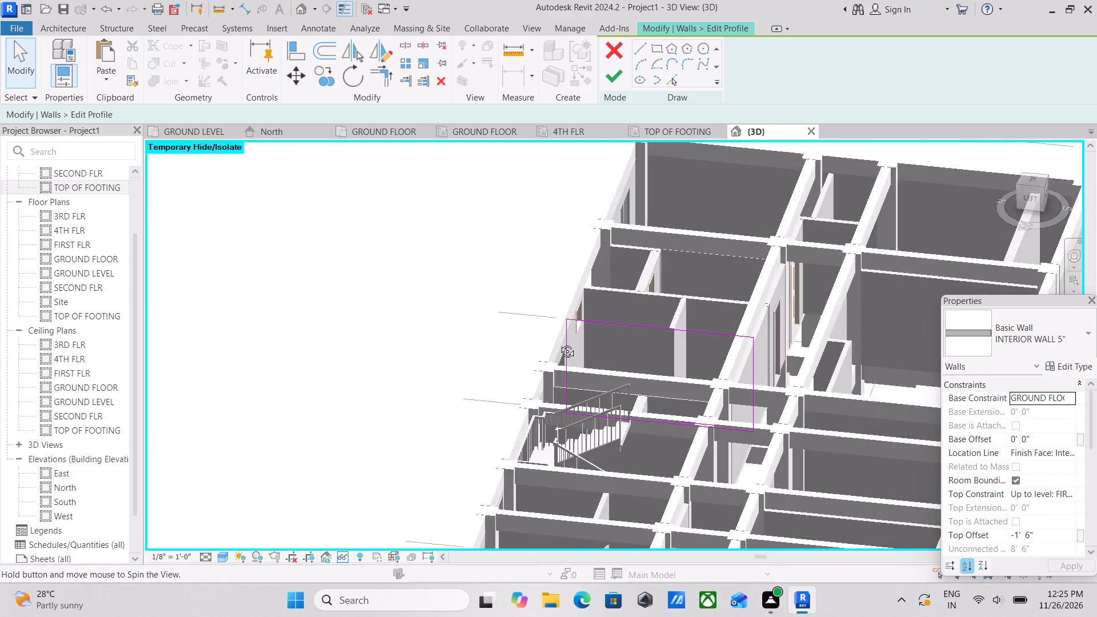
shift+middle_drag(559, 343, 611, 490)
middle_drag(606, 452, 635, 407)
scroll(555, 314, up, 4)
middle_drag(567, 308, 632, 550)
shift+middle_drag(689, 489, 728, 437)
middle_drag(672, 489, 706, 403)
scroll(707, 402, up, 1)
scroll(615, 471, up, 2)
middle_drag(609, 463, 594, 446)
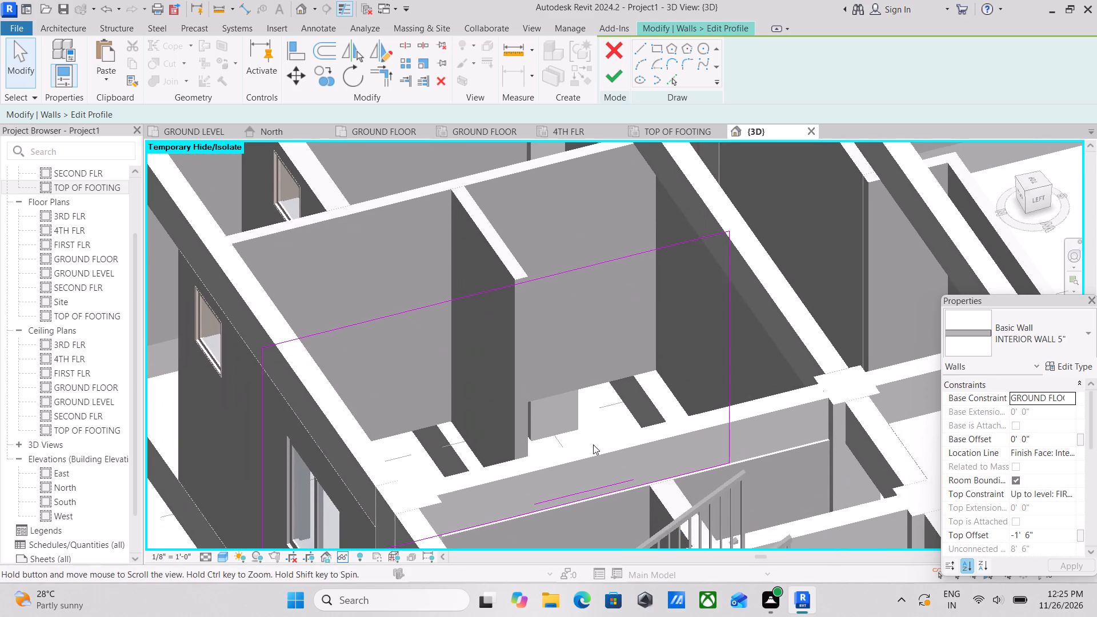
scroll(570, 438, down, 1)
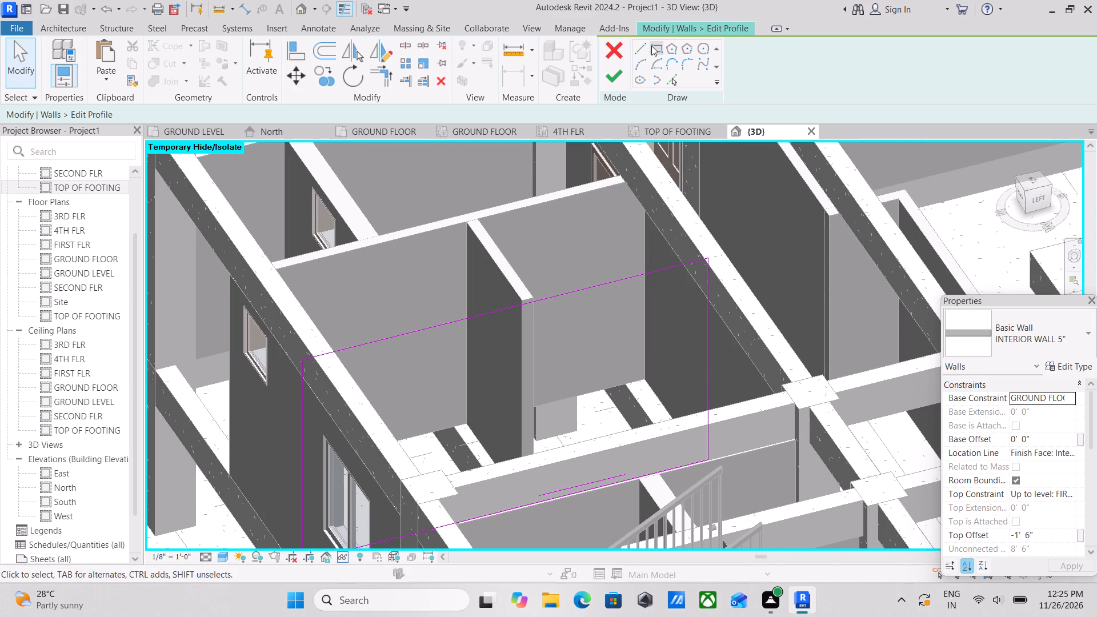
click(635, 49)
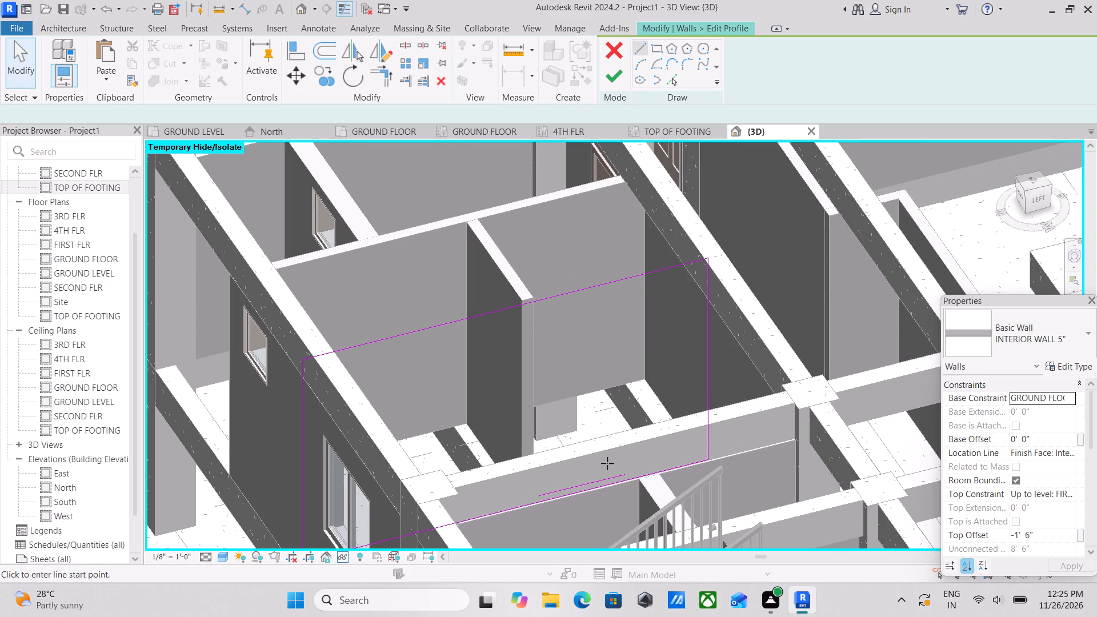
click(592, 465)
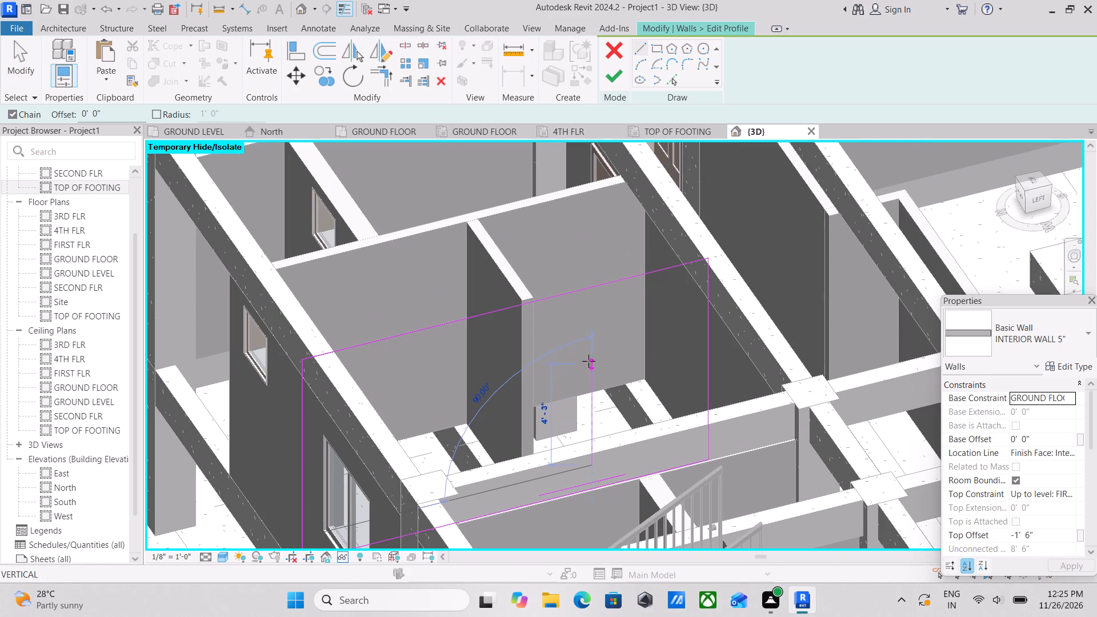
click(585, 330)
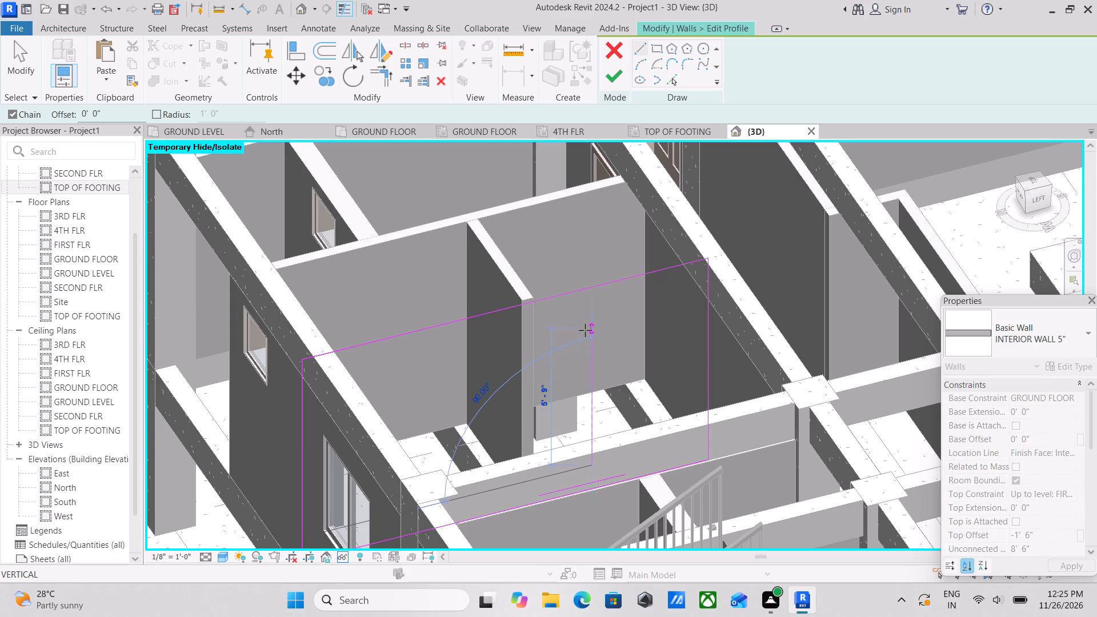
key(grave)
key(Escape)
key(Escape)
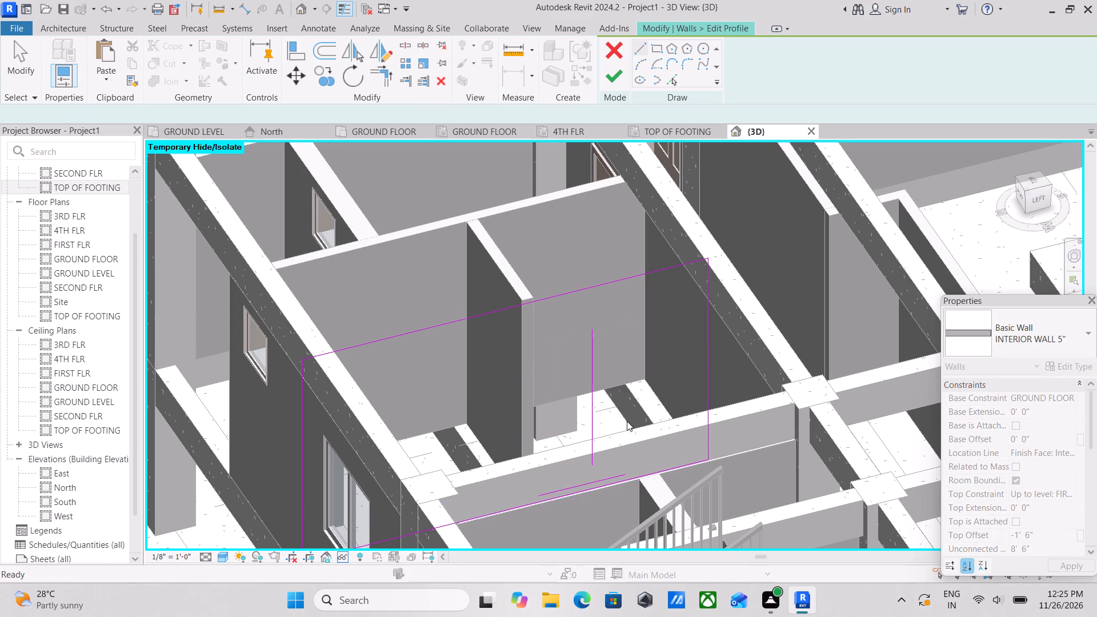
key(Escape)
Stretch the vertical line's lower end downward to make it about 6' 2" long.
click(595, 438)
scroll(594, 487, up, 3)
key(Escape)
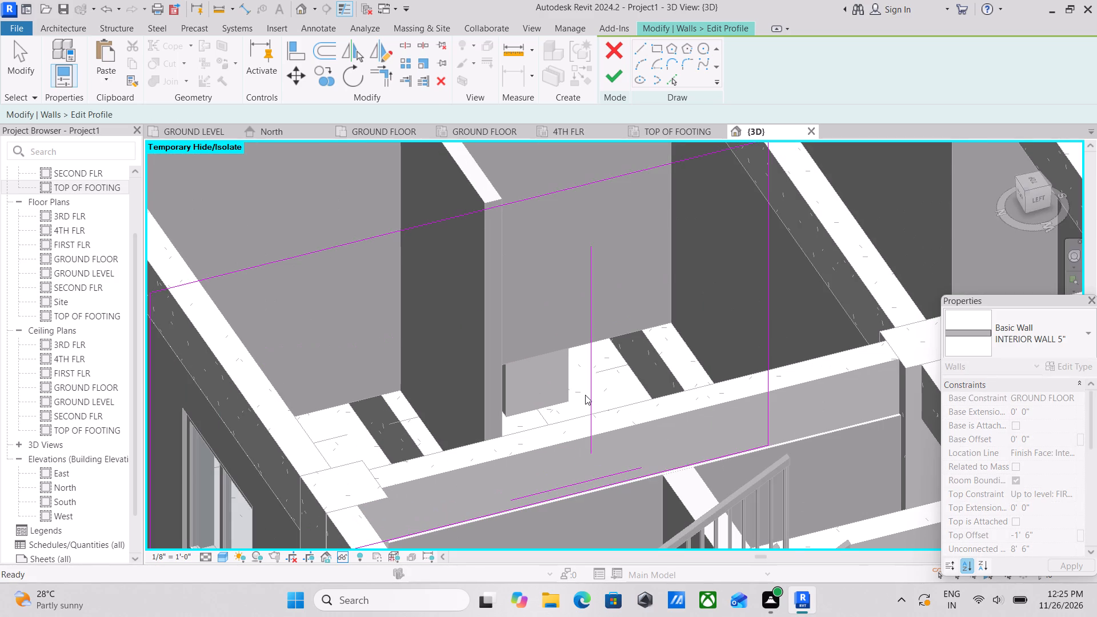
click(587, 394)
drag(592, 455, 591, 468)
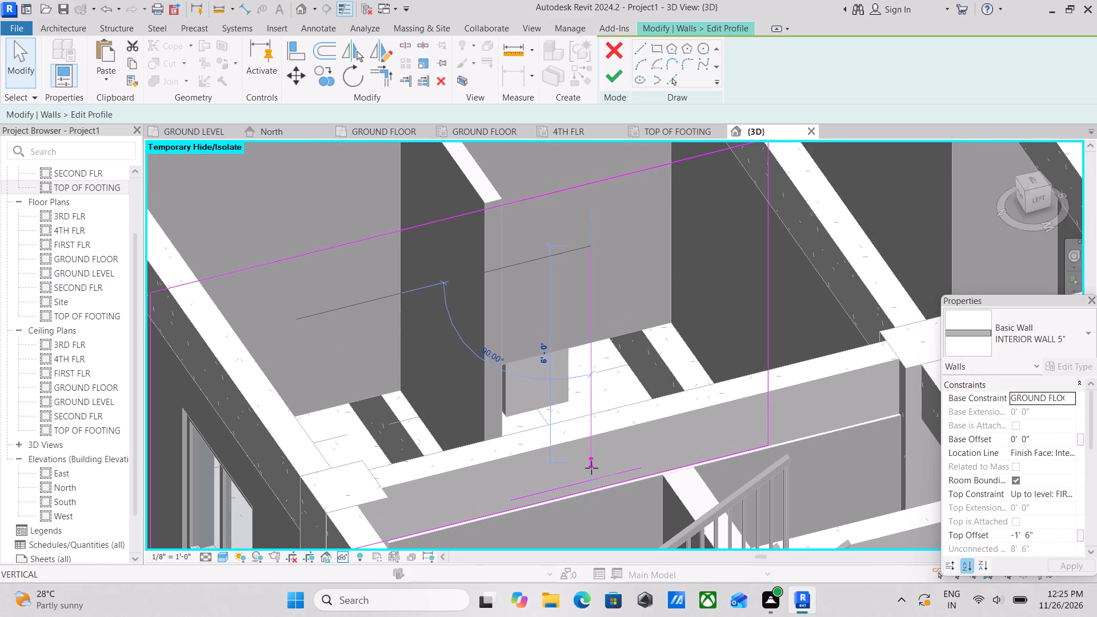
drag(591, 468, 593, 467)
key(Escape)
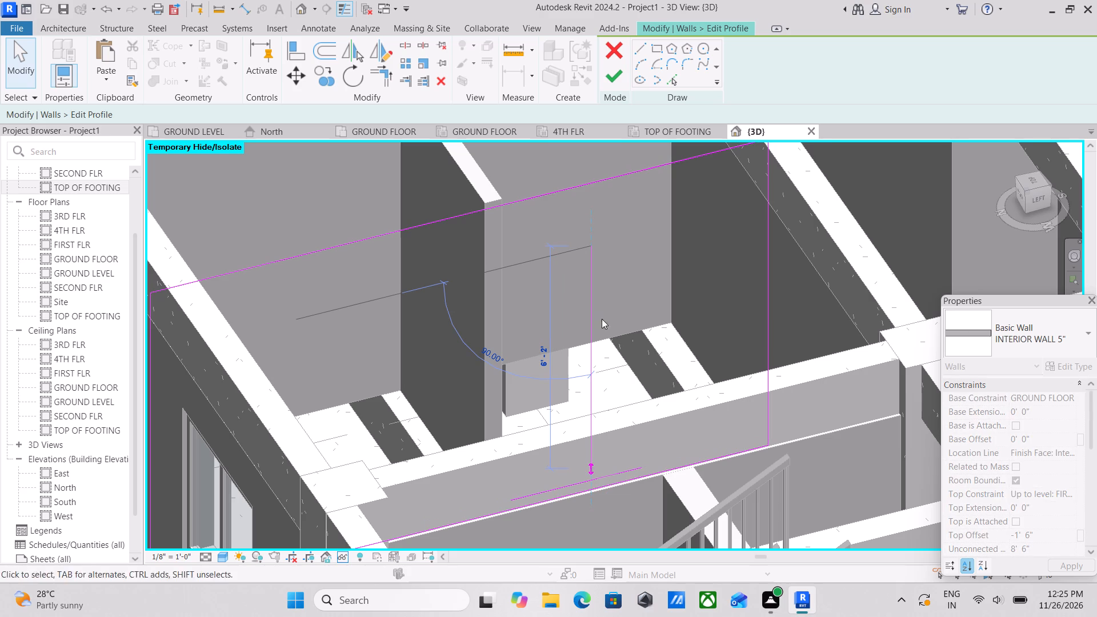
key(Escape)
Copy the vertical line with Pick Lines at a 3' 2" offset, toward the profile's nearer vertical edge.
click(670, 78)
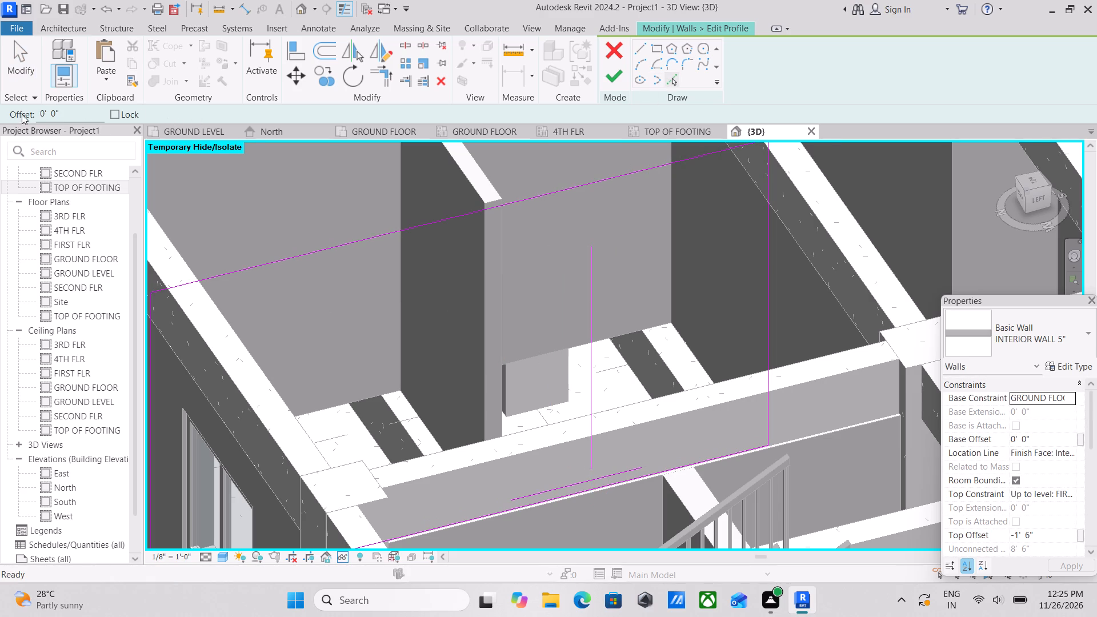
drag(74, 115, 0, 121)
text(3')
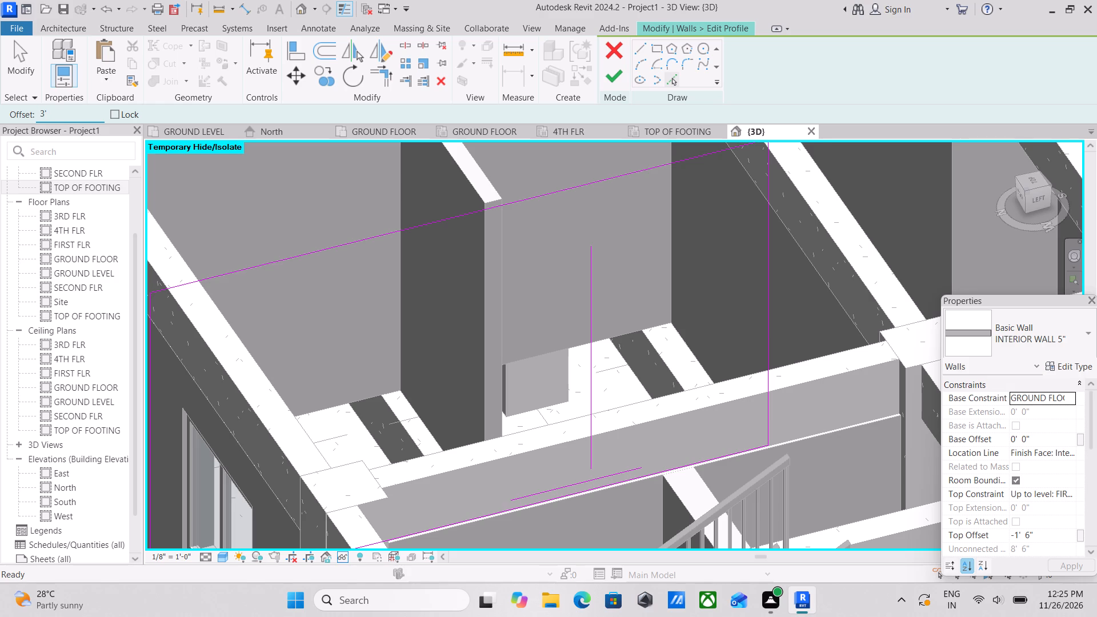
key(4)
key(Return)
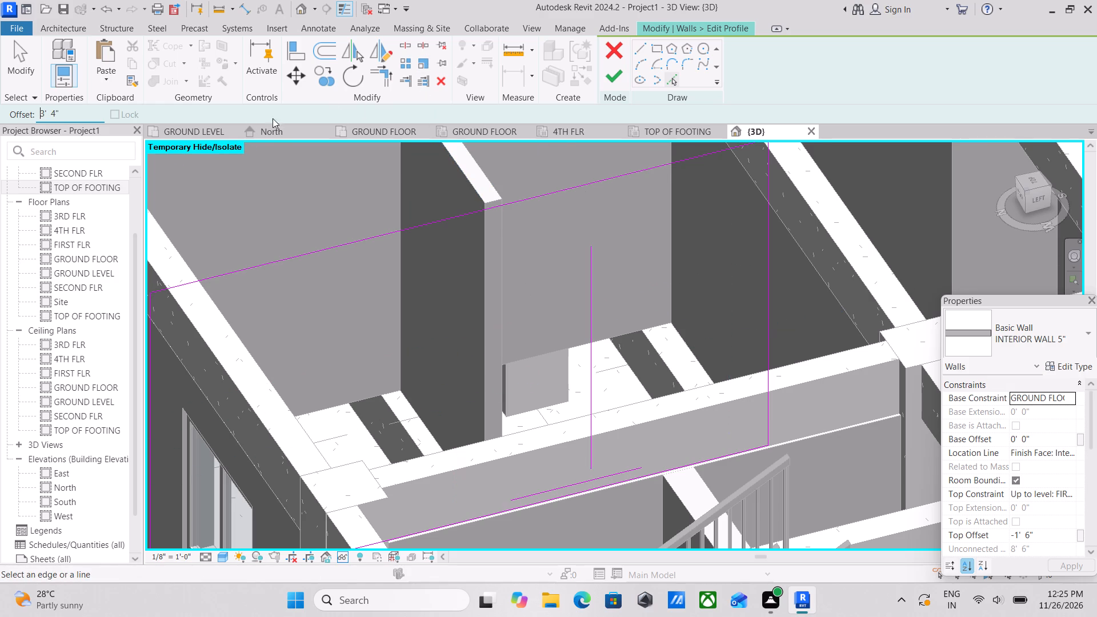
drag(74, 111, 2, 118)
text(3')
key(2)
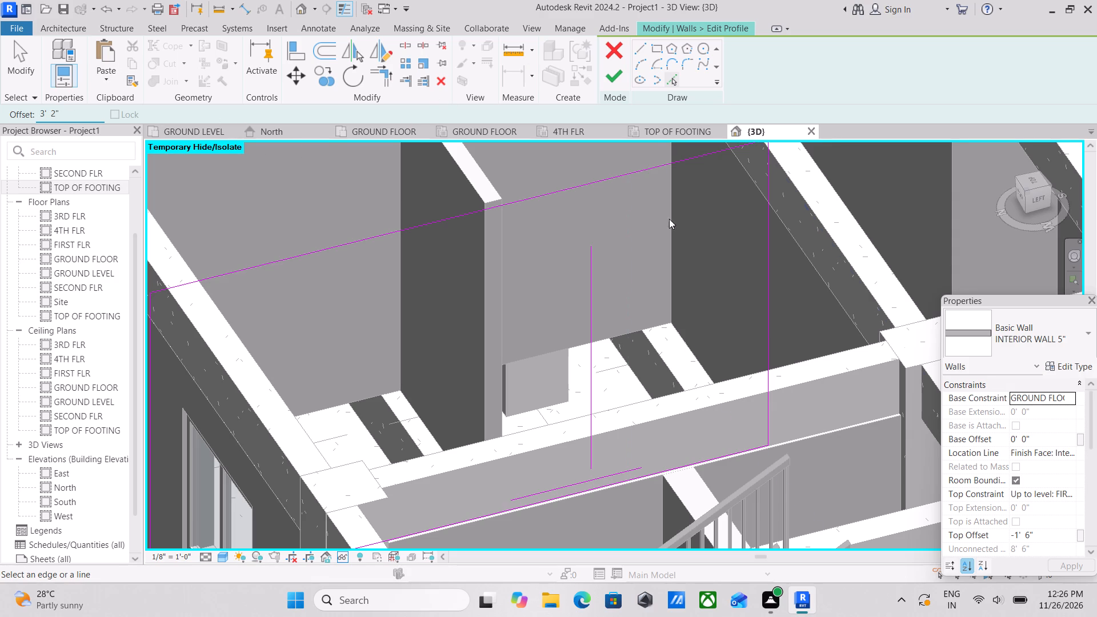
click(591, 329)
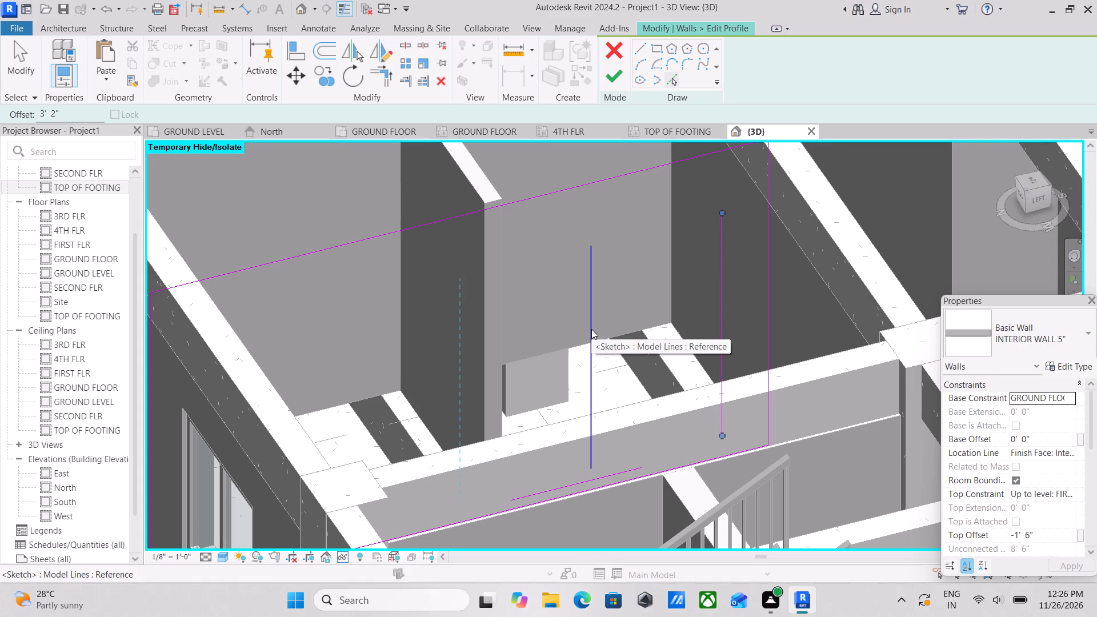
key(Escape)
Start a straight profile line near the lower end of the offset vertical line.
scroll(625, 381, up, 1)
middle_drag(630, 408, 621, 360)
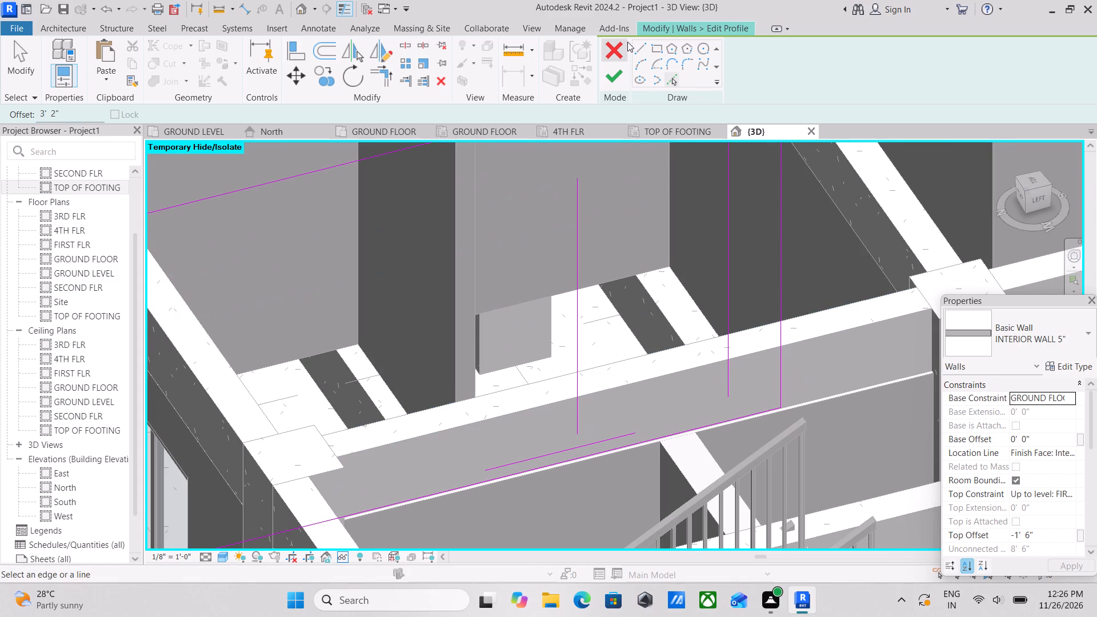
click(637, 52)
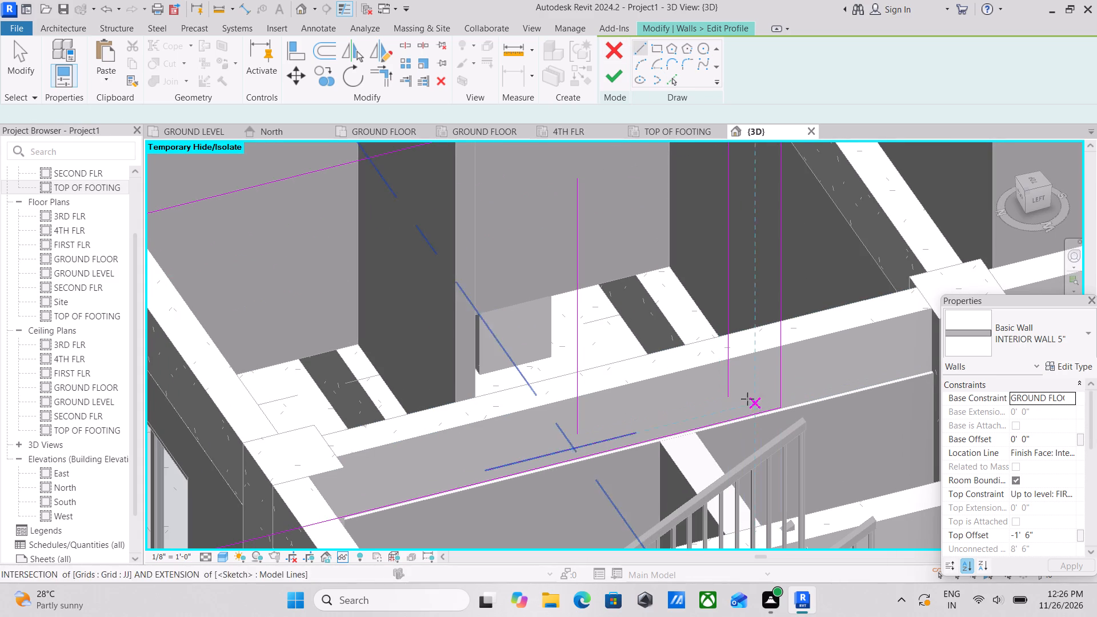